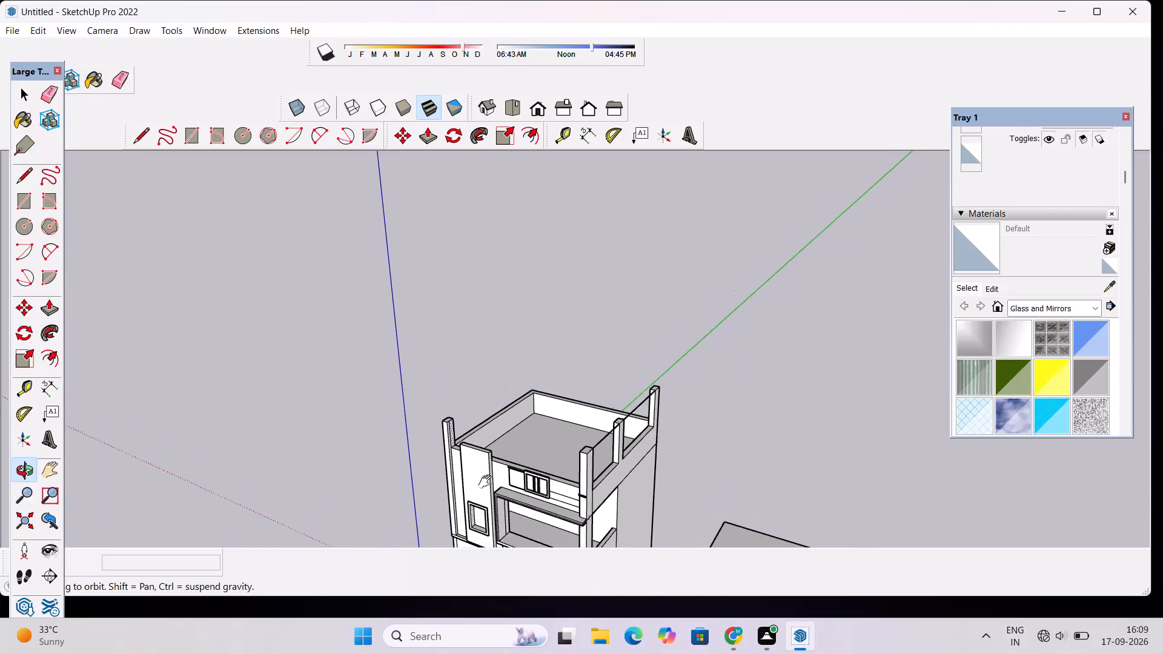
# Erase the extra vertical edge dividing the inner face of the front corner column above the roof parapet.
pyautogui.scroll(10, 483, 448)
pyautogui.keyDown('shift'); pyautogui.moveTo(421, 484); pyautogui.dragTo(440, 409); pyautogui.keyUp('shift')
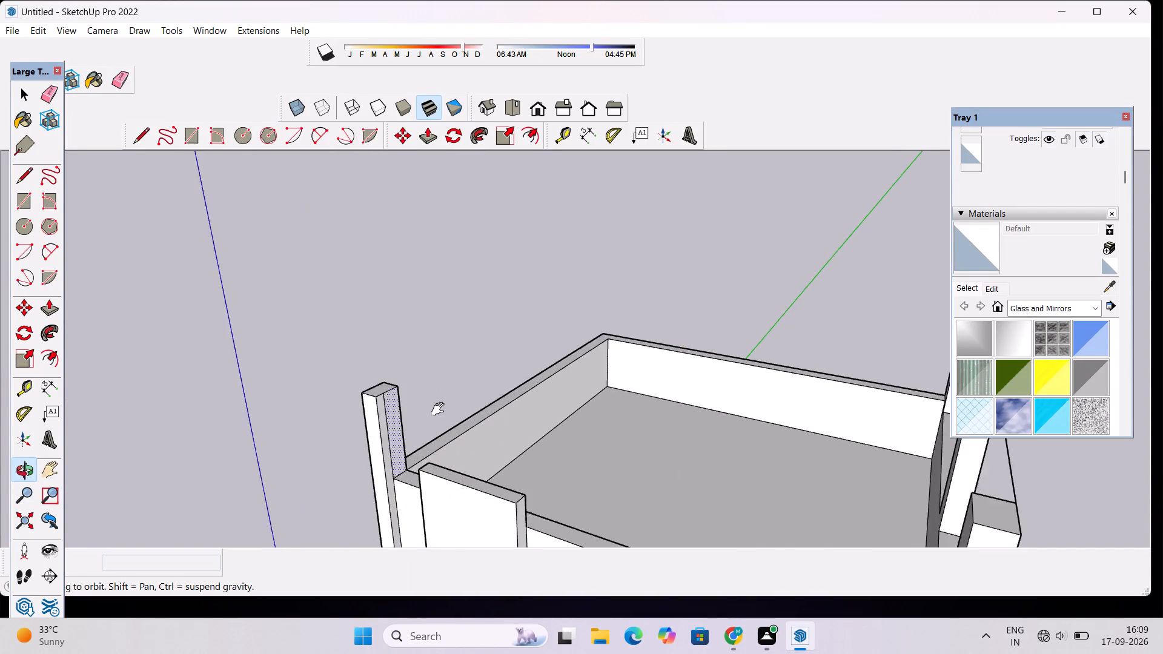
pyautogui.keyDown('shift'); pyautogui.moveTo(440, 409); pyautogui.dragTo(448, 381); pyautogui.keyUp('shift')
pyautogui.scroll(4, 449, 380)
pyautogui.moveTo(484, 392); pyautogui.dragTo(429, 421)
pyautogui.scroll(2, 420, 403)
pyautogui.keyDown('shift'); pyautogui.moveTo(420, 391); pyautogui.dragTo(457, 444); pyautogui.keyUp('shift')
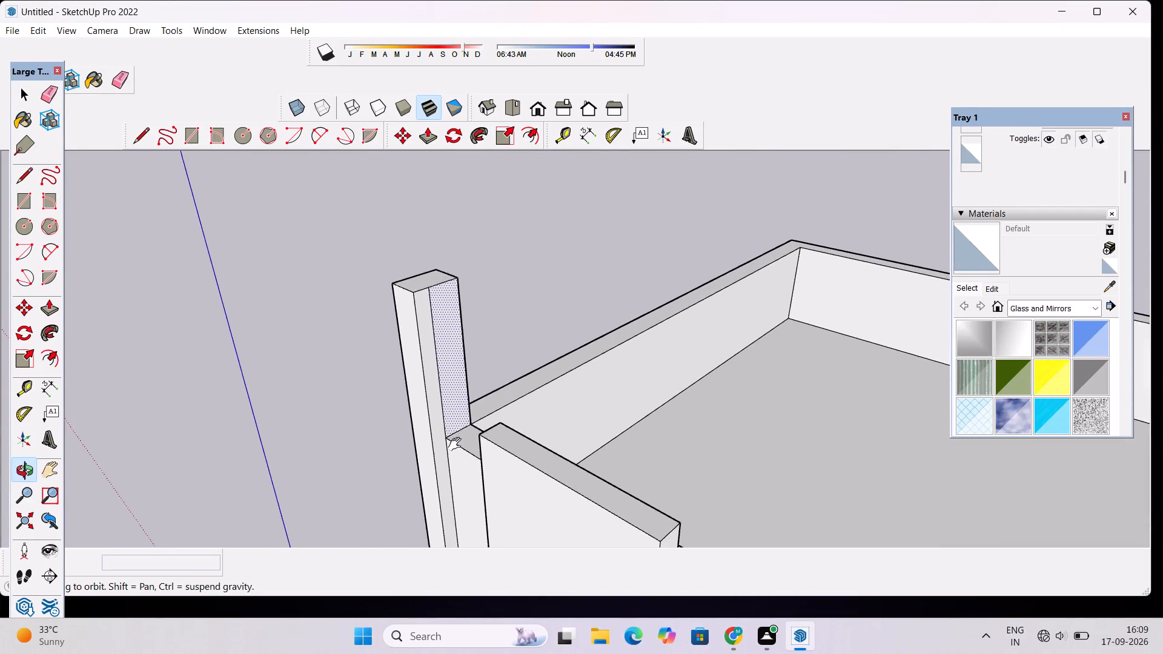
pyautogui.keyDown('shift'); pyautogui.moveTo(457, 444); pyautogui.dragTo(459, 448); pyautogui.keyUp('shift')
pyautogui.scroll(2, 457, 443)
pyautogui.keyDown('shift'); pyautogui.moveTo(462, 415); pyautogui.dragTo(497, 447); pyautogui.keyUp('shift')
pyautogui.scroll(2, 497, 446)
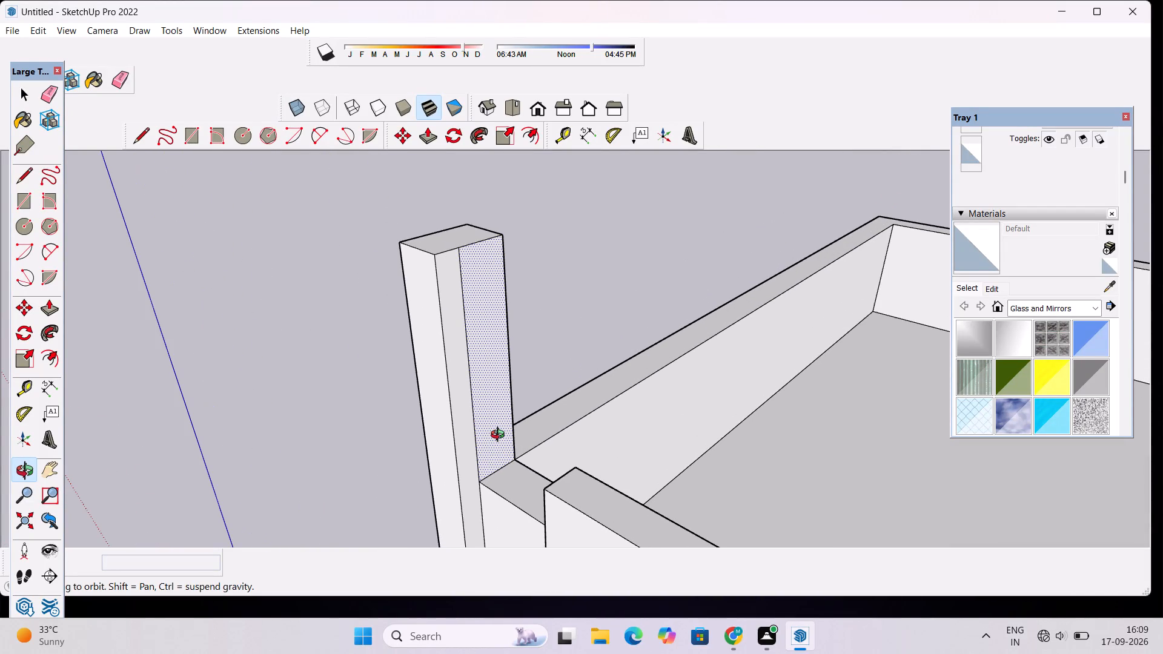
pyautogui.press('e')
pyautogui.moveTo(484, 378); pyautogui.dragTo(459, 396)
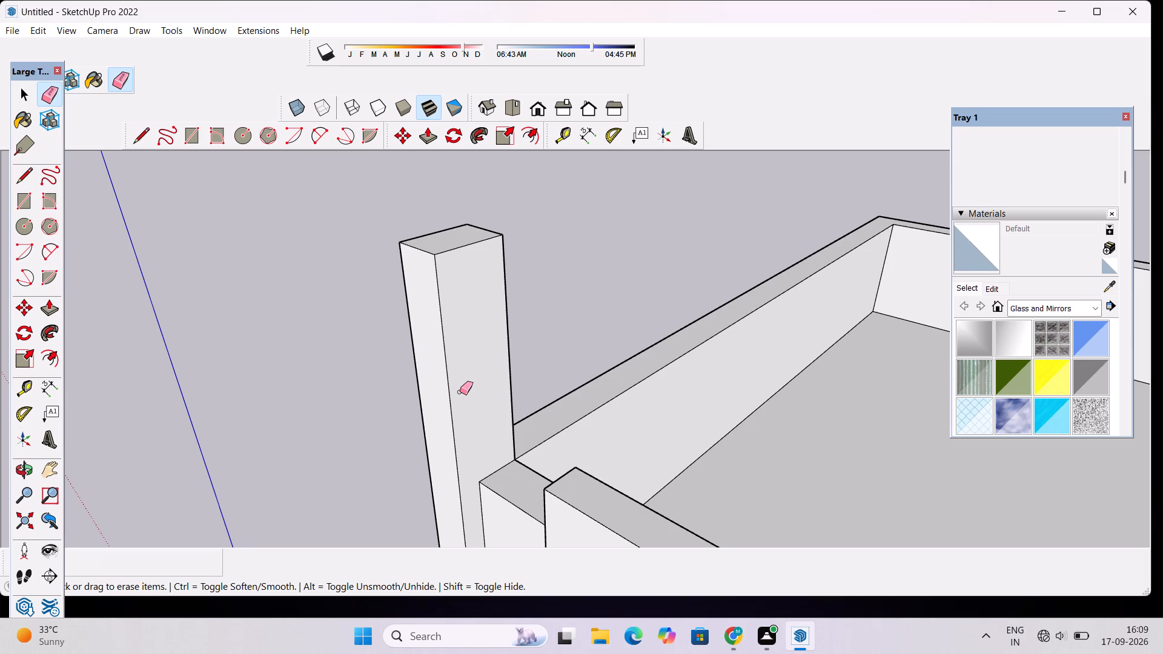
# Examine the roof terrace, corner columns and front facade, including the projecting wall panel and its window, from several angles.
pyautogui.press('o')
pyautogui.scroll(-9, 354, 339)
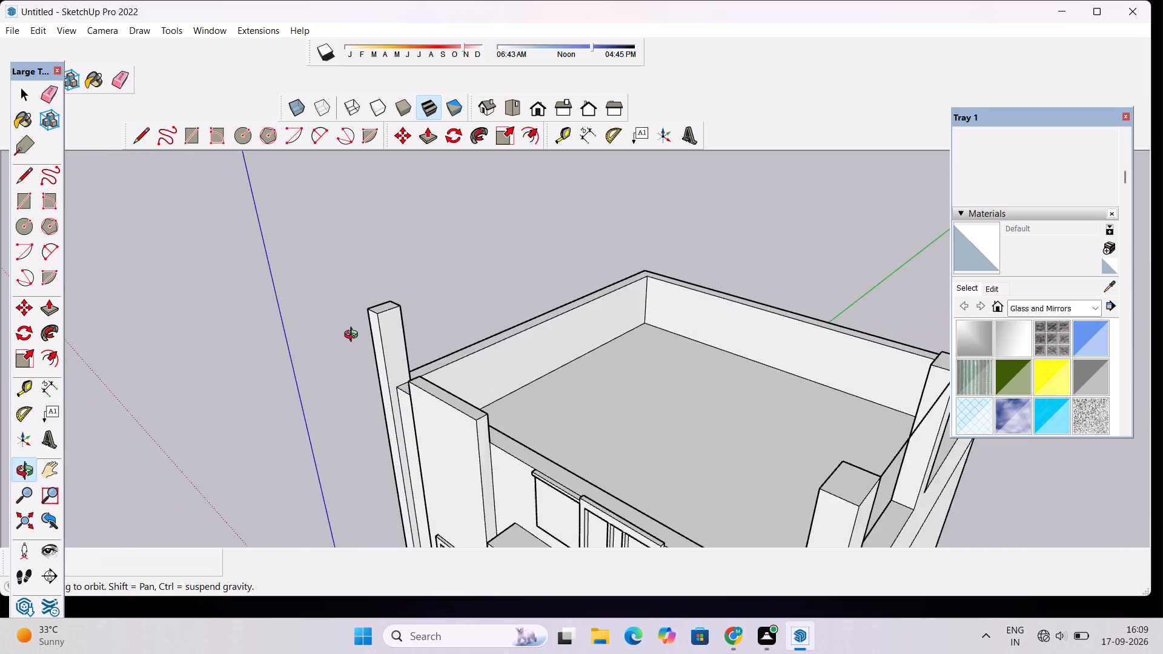
pyautogui.moveTo(348, 415); pyautogui.dragTo(417, 424)
pyautogui.moveTo(366, 438); pyautogui.dragTo(500, 421)
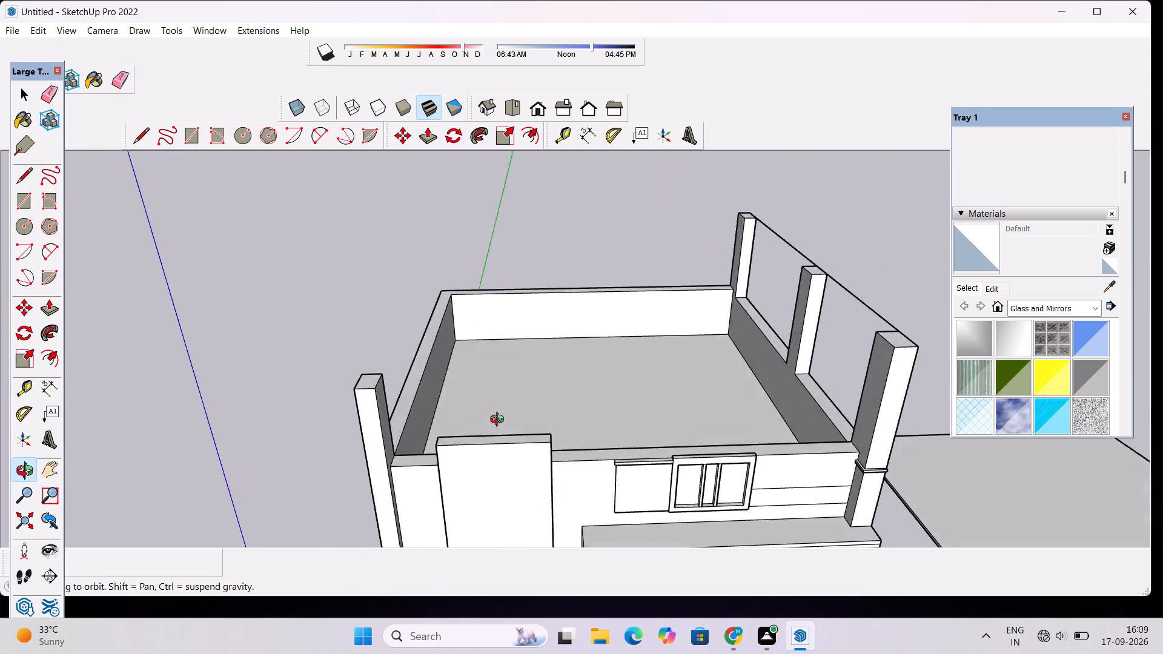
pyautogui.moveTo(500, 421); pyautogui.dragTo(558, 368)
pyautogui.scroll(3, 542, 387)
pyautogui.scroll(-3, 480, 363)
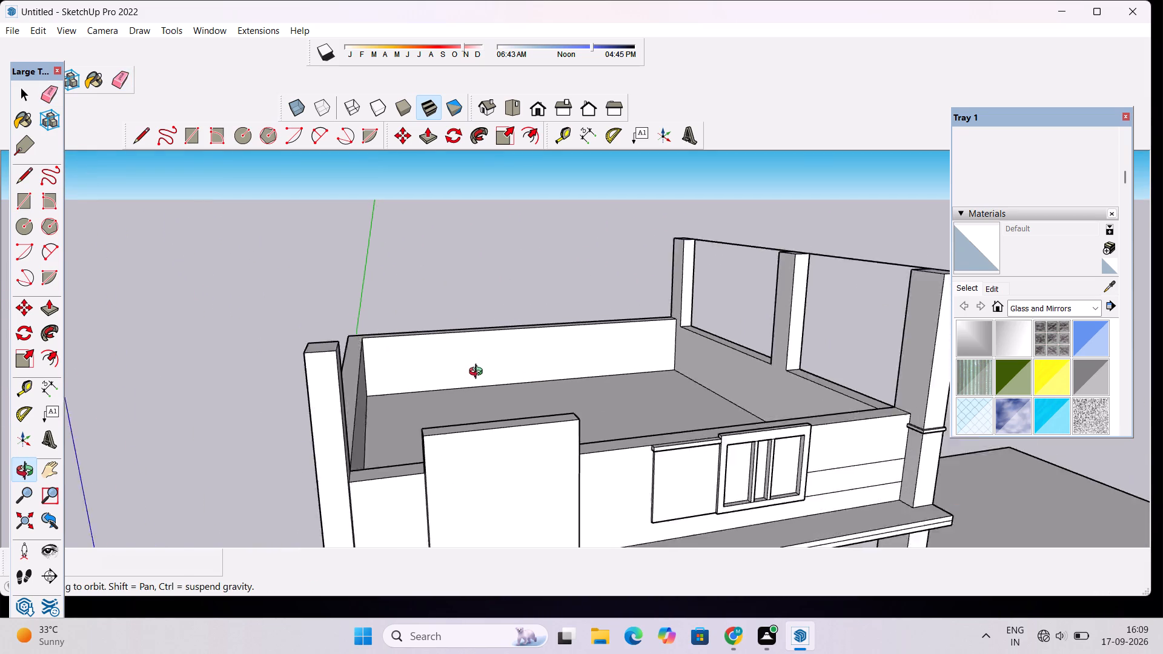
pyautogui.scroll(-3, 479, 373)
pyautogui.moveTo(481, 406); pyautogui.dragTo(431, 332)
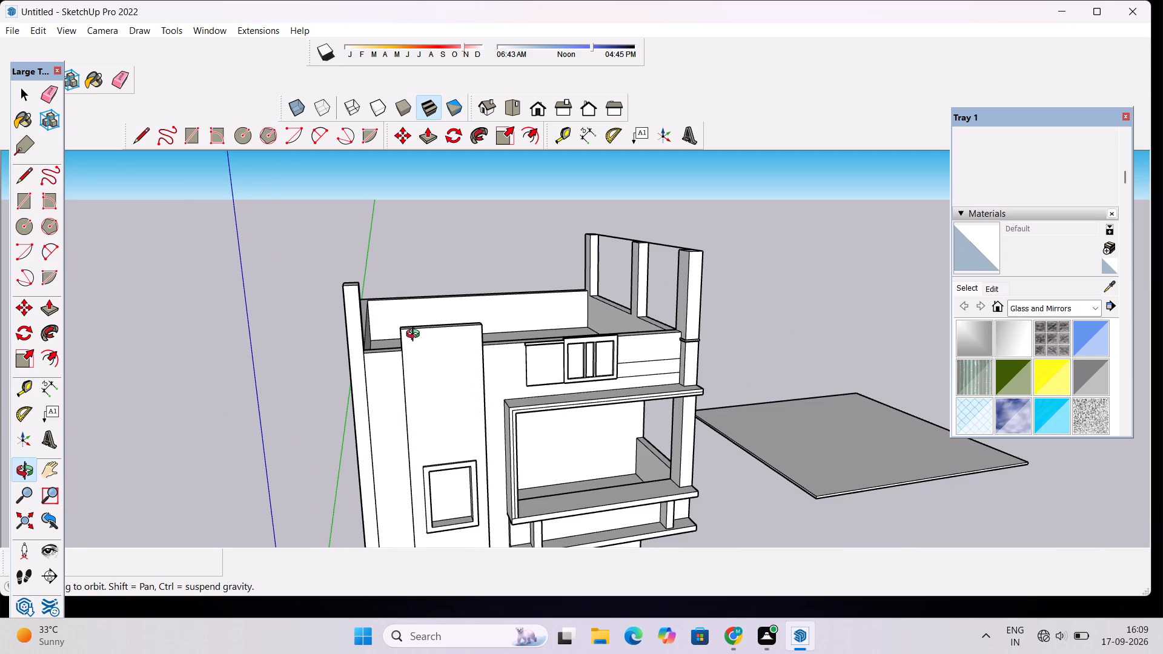
pyautogui.scroll(4, 427, 348)
pyautogui.moveTo(463, 362); pyautogui.dragTo(433, 369)
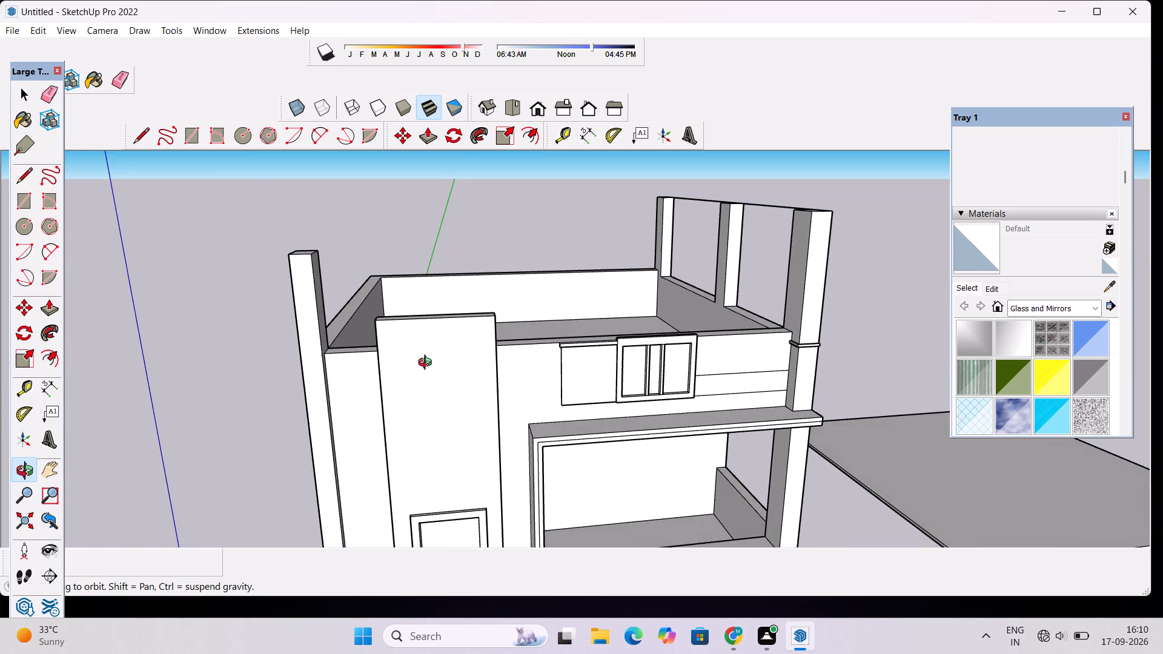
pyautogui.scroll(1, 428, 364)
pyautogui.moveTo(428, 362); pyautogui.dragTo(382, 372)
pyautogui.scroll(2, 377, 373)
pyautogui.moveTo(432, 366); pyautogui.dragTo(375, 392)
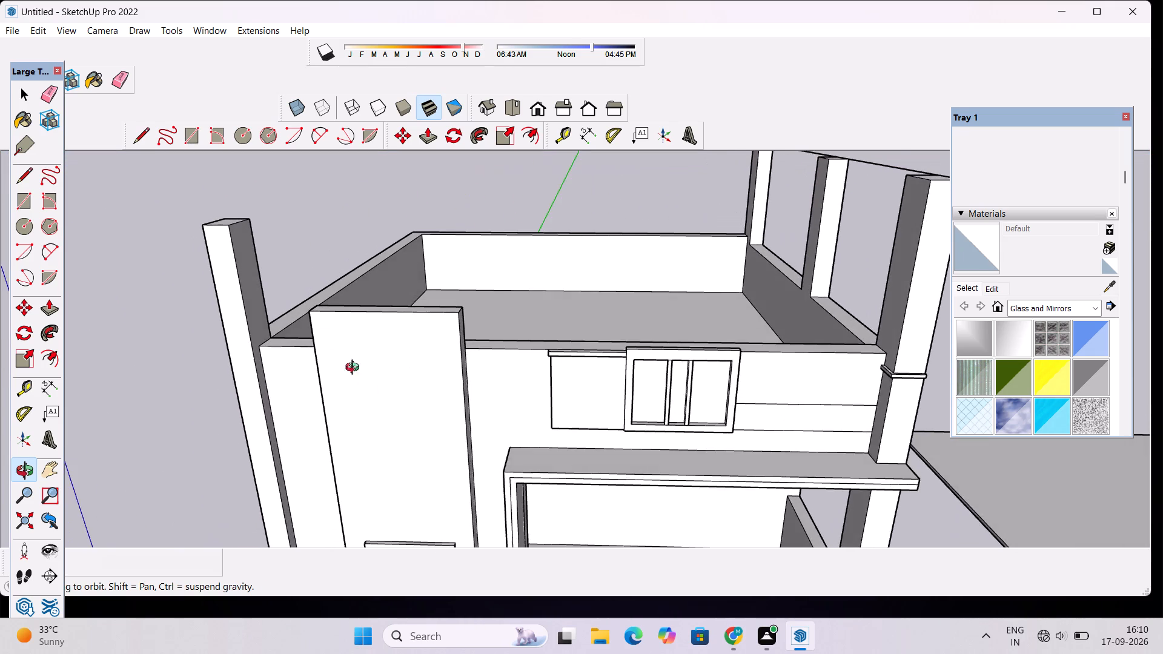
pyautogui.scroll(2, 286, 294)
pyautogui.moveTo(303, 314); pyautogui.dragTo(381, 377)
pyautogui.scroll(-4, 316, 360)
pyautogui.moveTo(286, 358); pyautogui.dragTo(429, 328)
pyautogui.moveTo(514, 360); pyautogui.dragTo(586, 285)
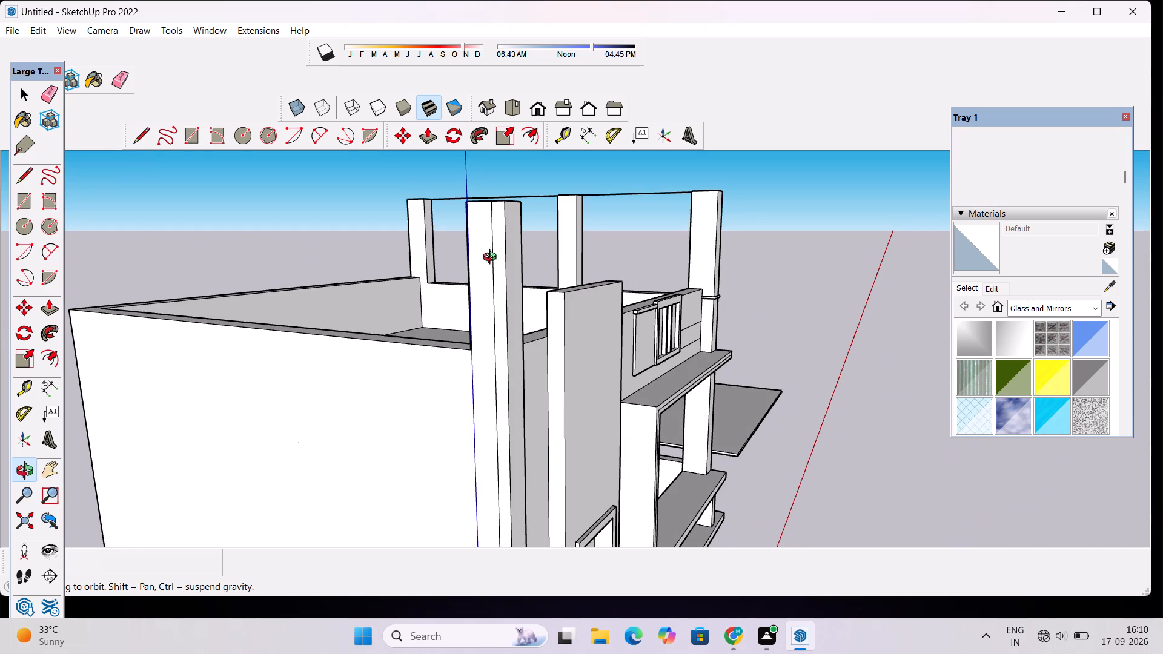
pyautogui.scroll(-9, 470, 263)
pyautogui.moveTo(528, 282); pyautogui.dragTo(320, 318)
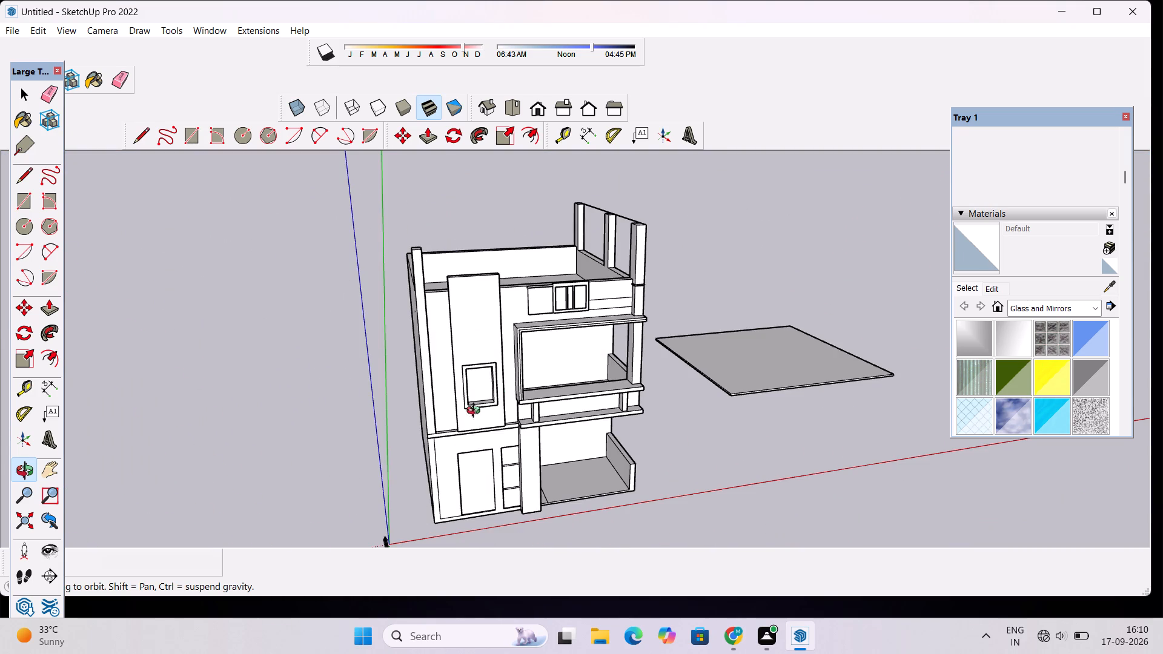
pyautogui.scroll(8, 483, 274)
pyautogui.scroll(-5, 483, 274)
pyautogui.moveTo(530, 407); pyautogui.dragTo(426, 519)
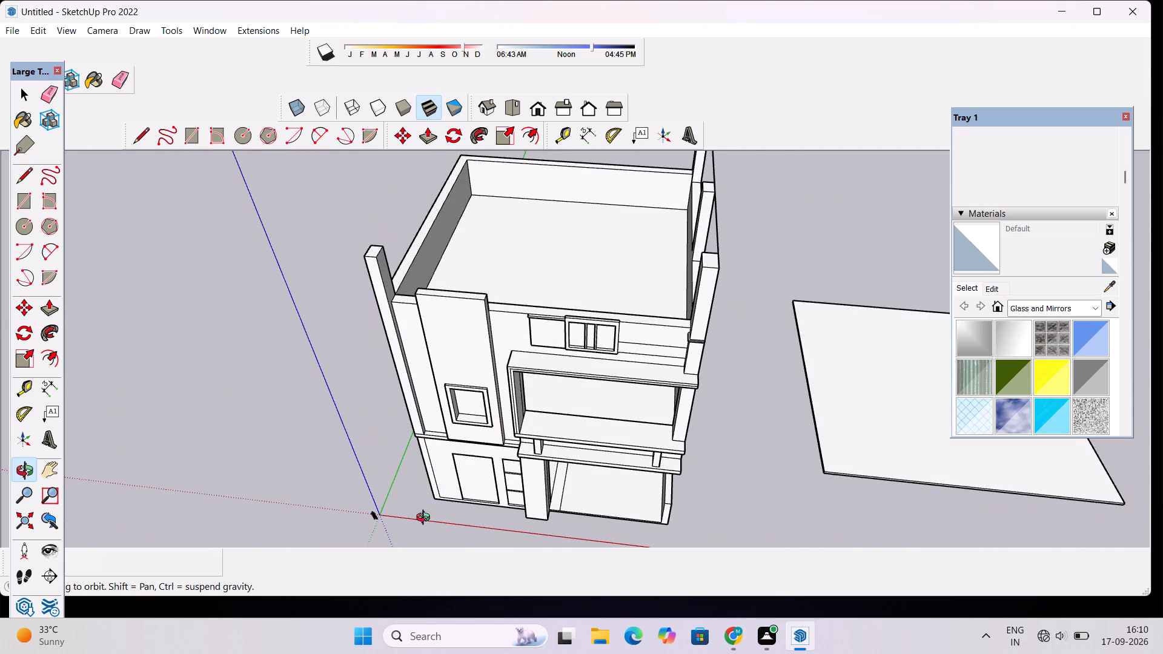
pyautogui.moveTo(426, 519); pyautogui.dragTo(425, 517)
pyautogui.scroll(11, 482, 437)
pyautogui.scroll(5, 411, 442)
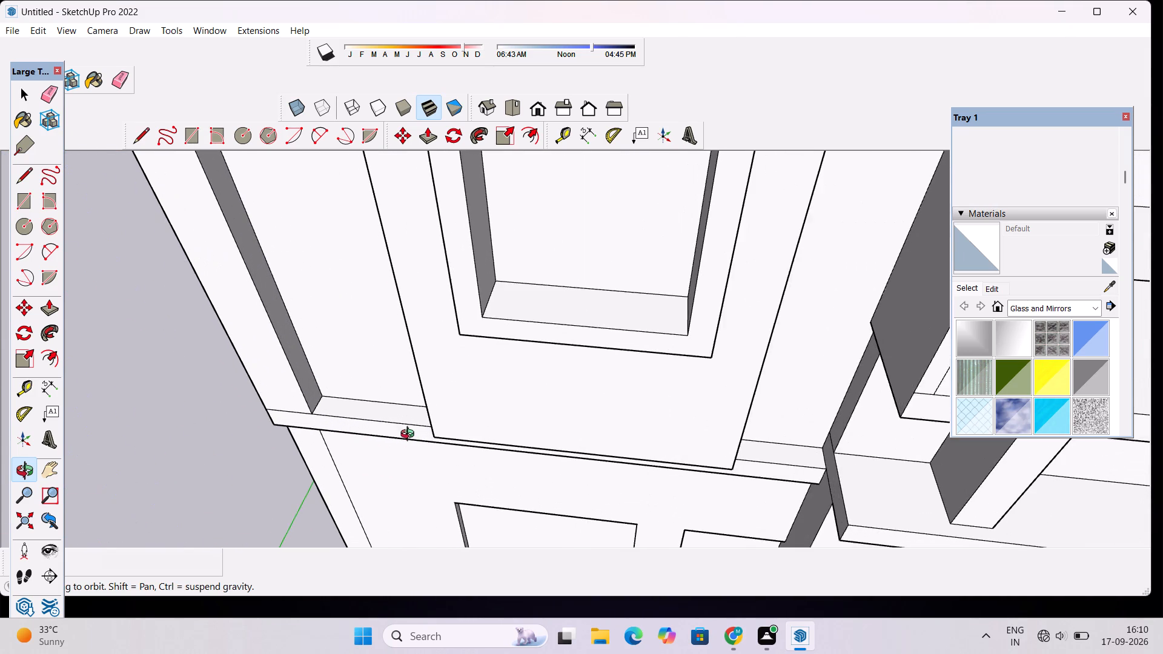
pyautogui.scroll(4, 376, 412)
pyautogui.scroll(-5, 376, 412)
pyautogui.keyDown('shift'); pyautogui.moveTo(500, 386); pyautogui.dragTo(379, 421); pyautogui.keyUp('shift')
pyautogui.scroll(-9, 377, 417)
pyautogui.keyDown('shift'); pyautogui.moveTo(382, 375); pyautogui.dragTo(349, 496); pyautogui.keyUp('shift')
pyautogui.keyDown('shift'); pyautogui.scroll(-6, 348, 447); pyautogui.keyUp('shift')
pyautogui.keyDown('shift'); pyautogui.moveTo(357, 426); pyautogui.dragTo(368, 469); pyautogui.keyUp('shift')
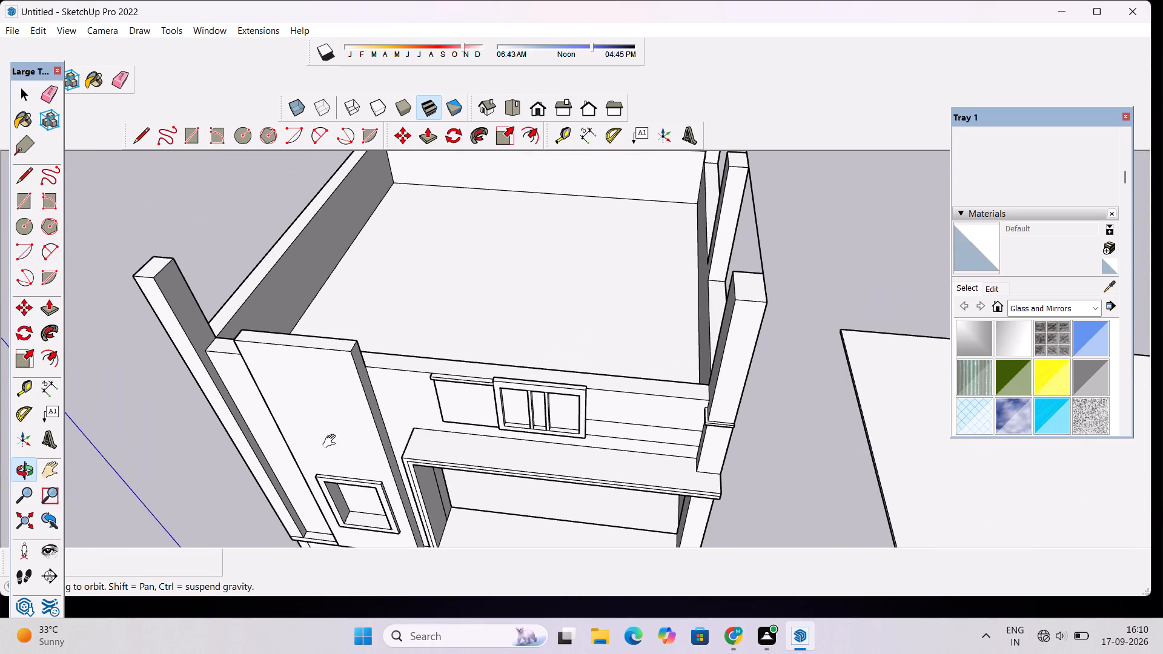
# Place a guide 1' below the top front edge of the tall projecting wall panel on the facade.
pyautogui.scroll(1, 299, 419)
pyautogui.moveTo(299, 424); pyautogui.dragTo(301, 475)
pyautogui.scroll(4, 256, 359)
pyautogui.moveTo(256, 374); pyautogui.dragTo(263, 375)
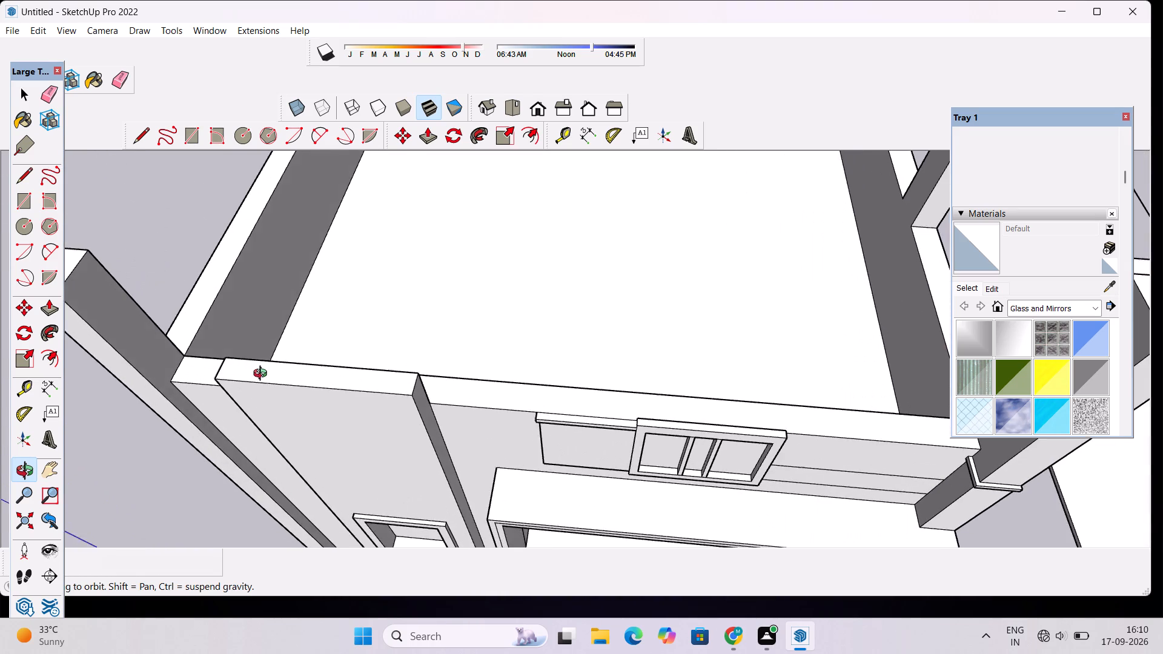
pyautogui.moveTo(263, 375); pyautogui.dragTo(276, 372)
pyautogui.scroll(3, 277, 370)
pyautogui.moveTo(294, 410); pyautogui.dragTo(304, 301)
pyautogui.moveTo(310, 370); pyautogui.dragTo(341, 315)
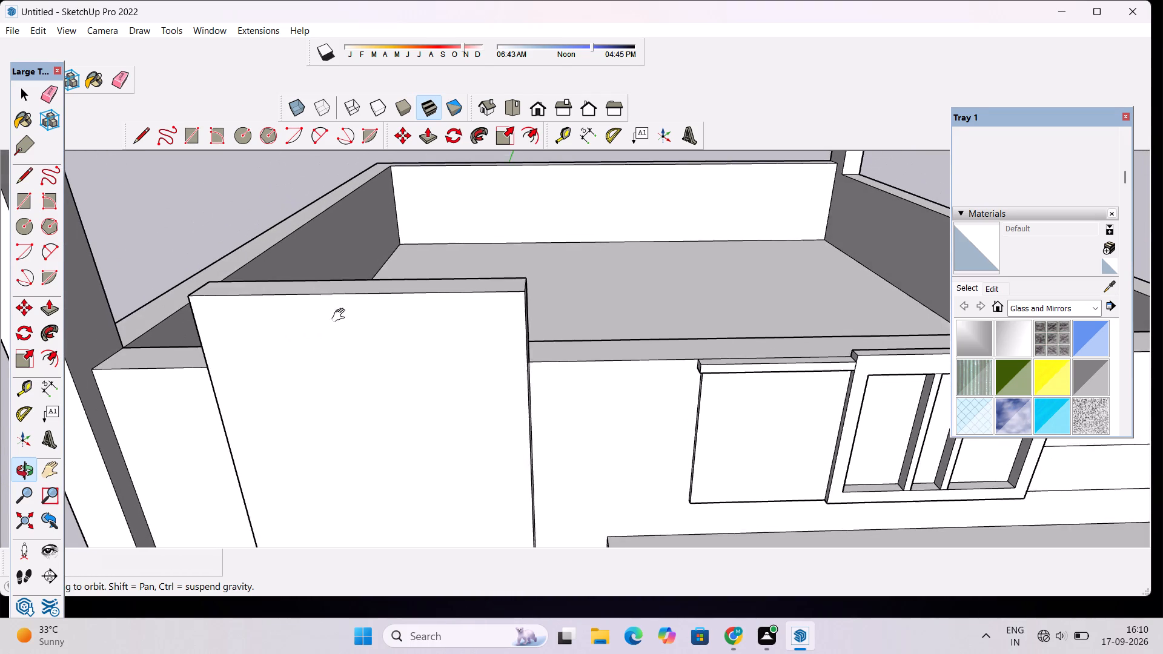
pyautogui.moveTo(341, 315); pyautogui.dragTo(351, 306)
pyautogui.keyDown('shift'); pyautogui.moveTo(363, 358); pyautogui.dragTo(367, 334); pyautogui.keyUp('shift')
pyautogui.press('t')
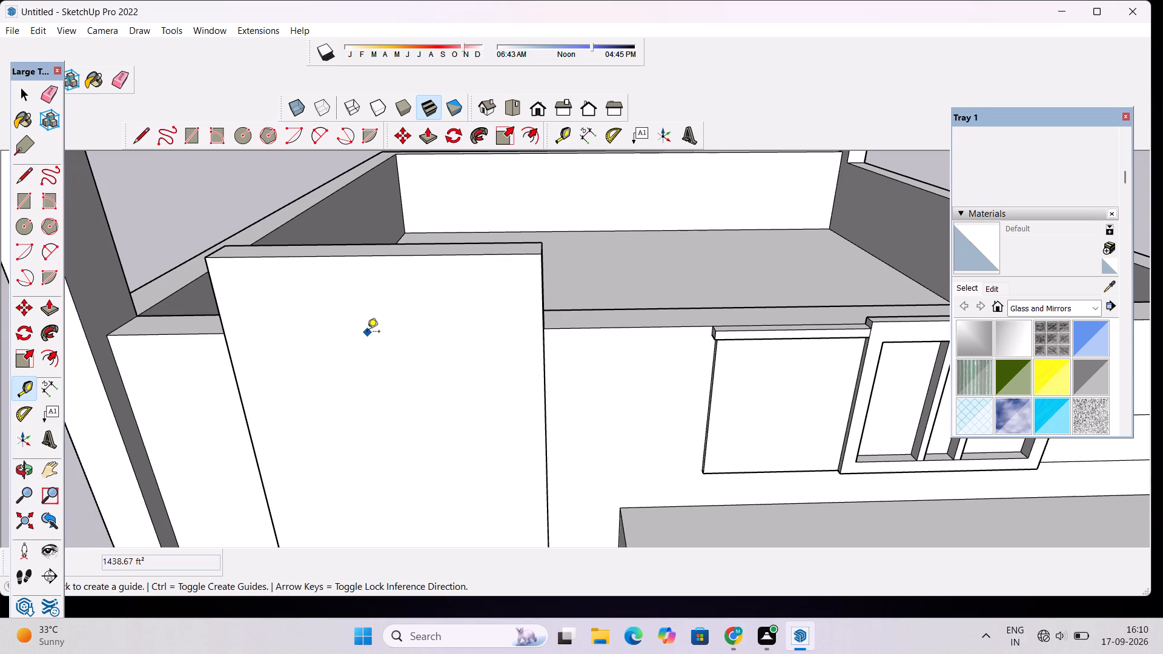
pyautogui.click(376, 258)
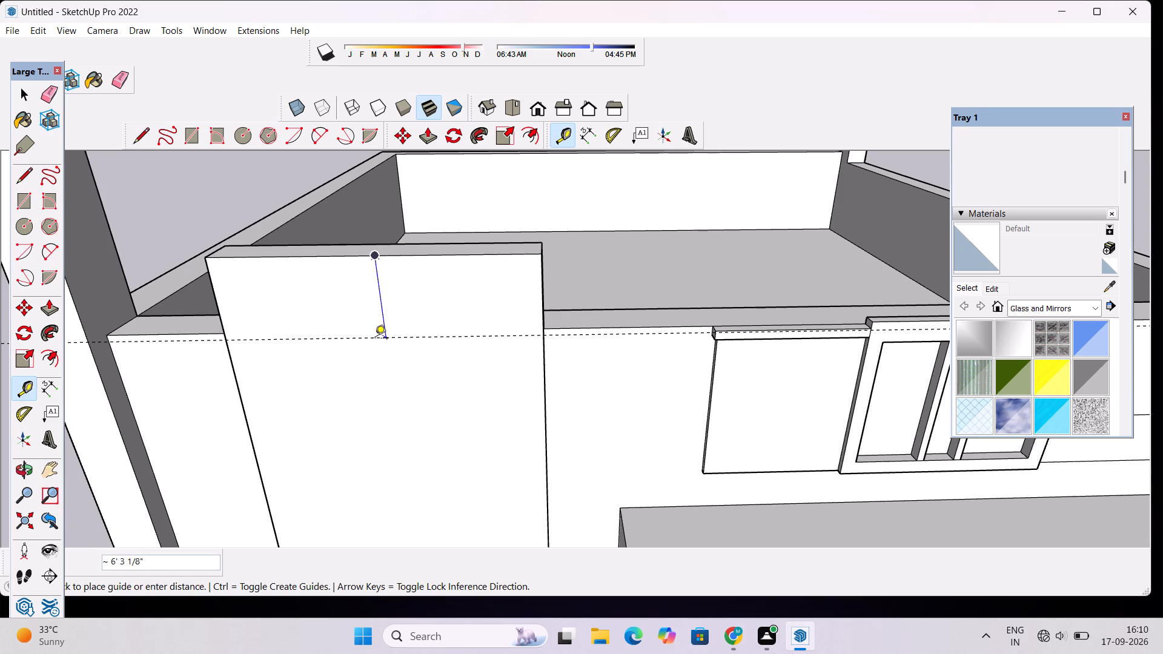
pyautogui.write("1'")
pyautogui.press('Return')
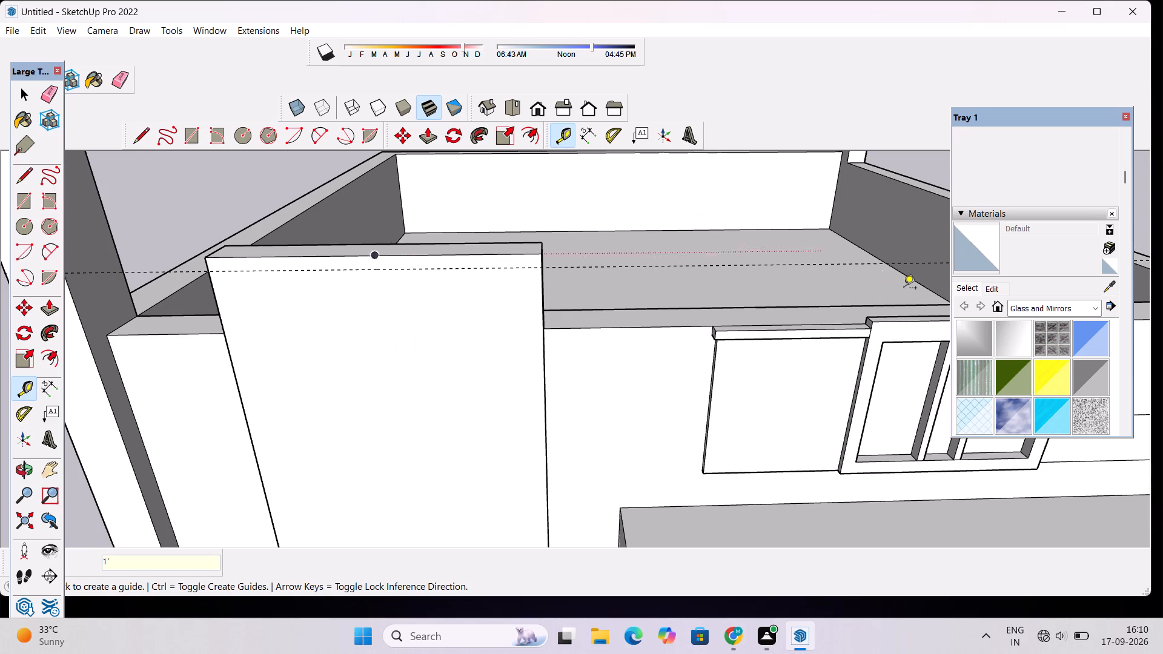
# Place a guide 1' below the top edge of the projecting panel's side face nearest the sliding window.
pyautogui.scroll(4, 904, 291)
pyautogui.scroll(-3, 904, 291)
pyautogui.press('o')
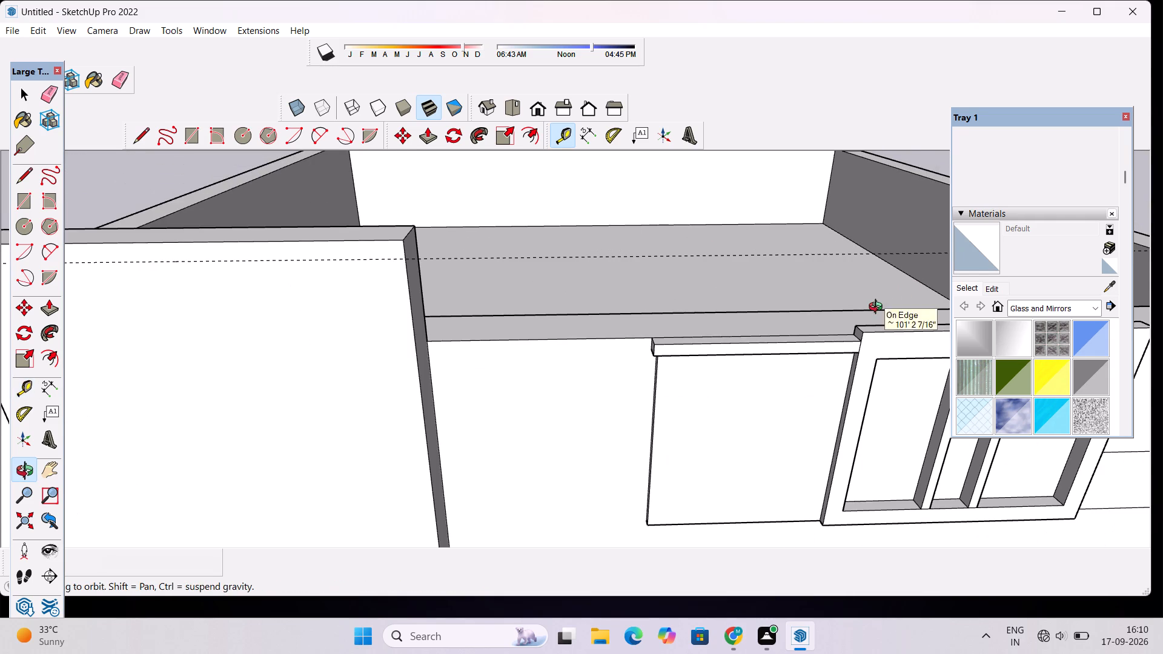
pyautogui.moveTo(870, 319); pyautogui.dragTo(618, 282)
pyautogui.keyDown('shift'); pyautogui.moveTo(457, 196); pyautogui.dragTo(463, 268); pyautogui.keyUp('shift')
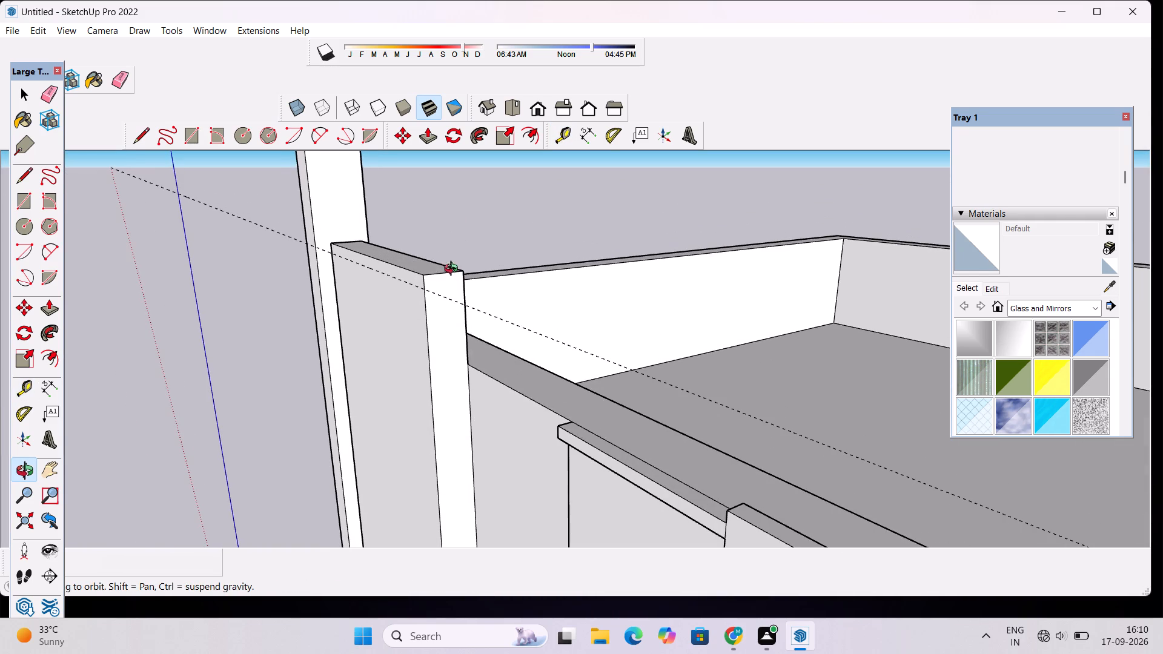
pyautogui.scroll(9, 448, 289)
pyautogui.press('t')
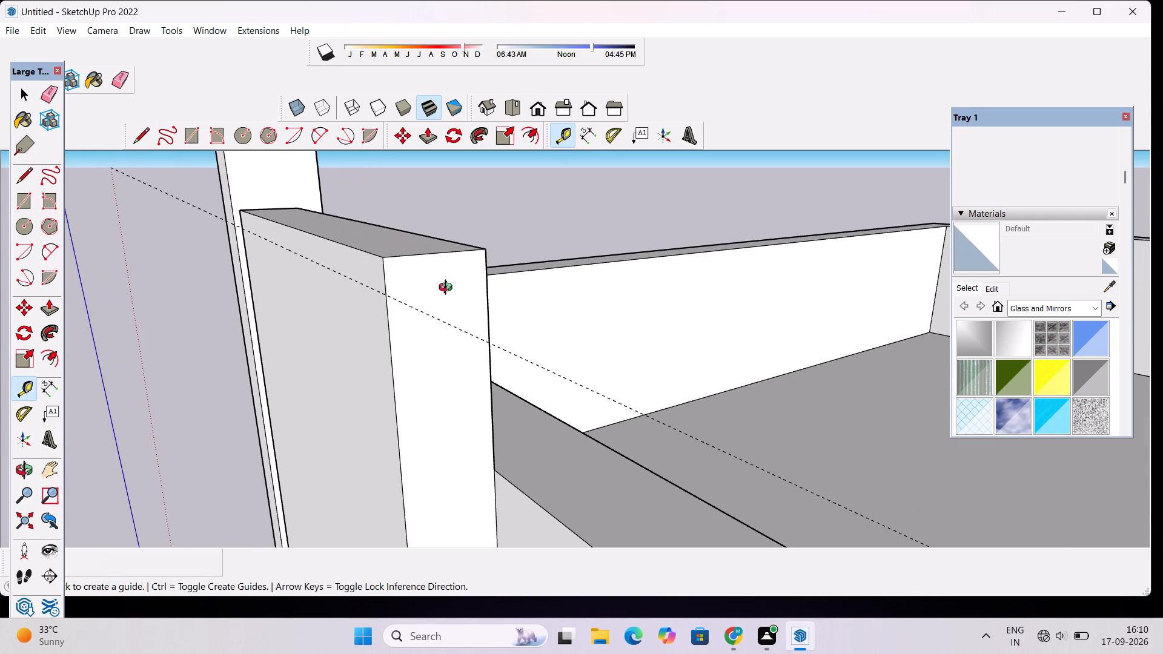
pyautogui.click(439, 251)
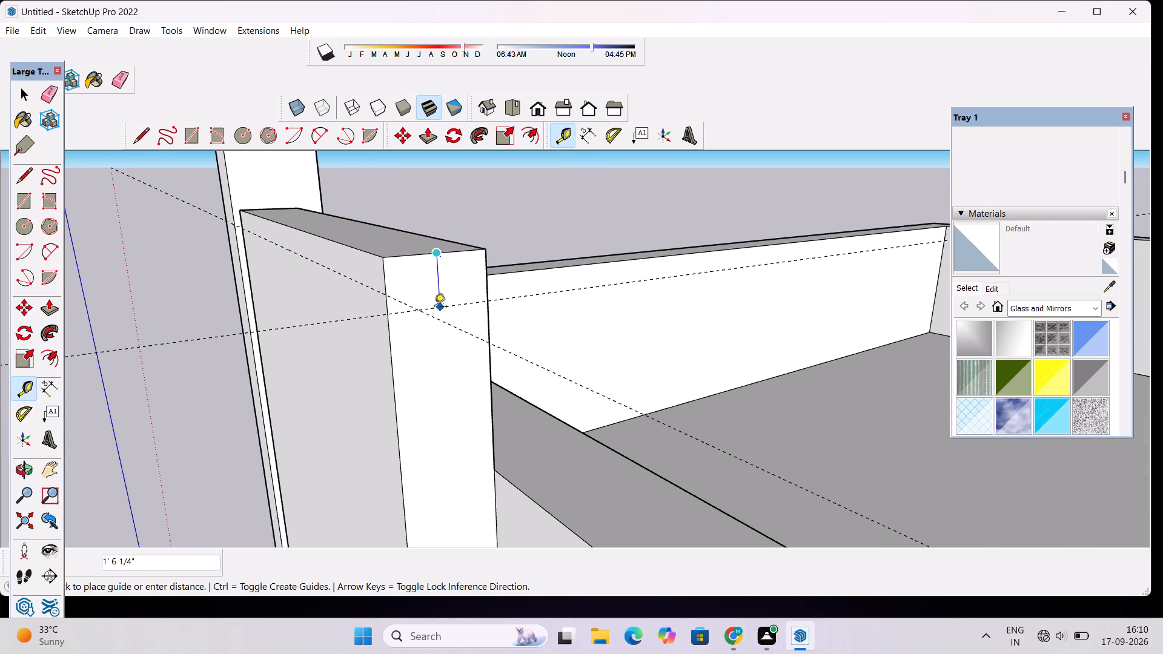
pyautogui.write("1'")
pyautogui.press('Return')
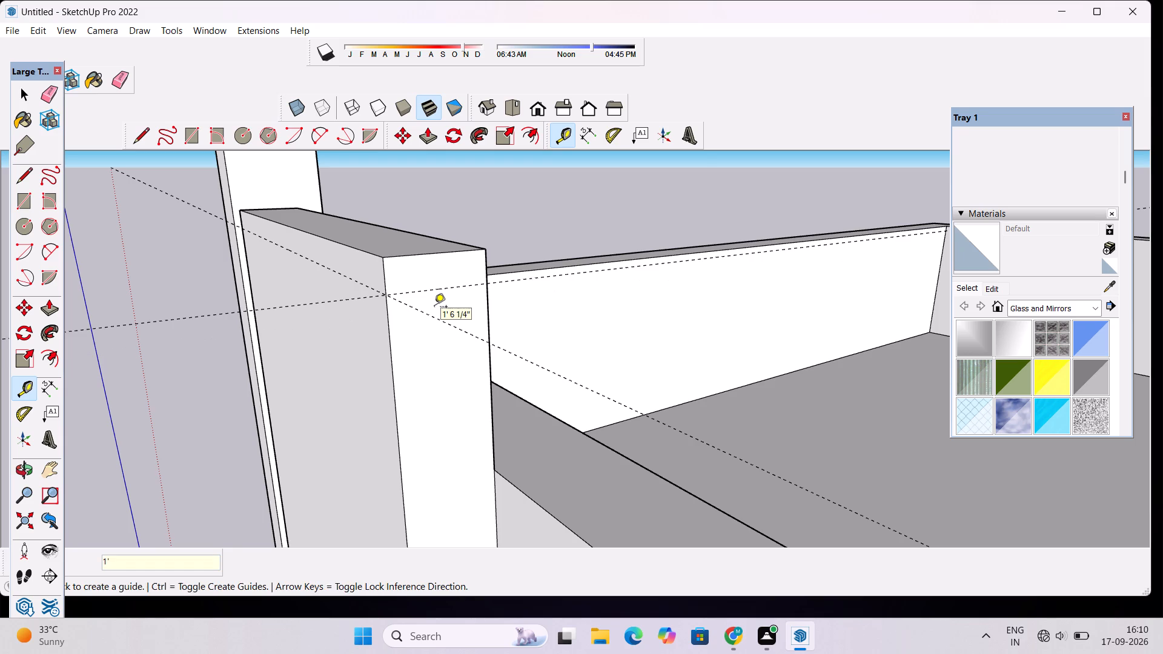
# Place a guide 1' below the top edge of the panel's opposite side face, meeting the front guide at the corner.
pyautogui.press('o')
pyautogui.scroll(-9, 429, 287)
pyautogui.moveTo(256, 280); pyautogui.dragTo(378, 280)
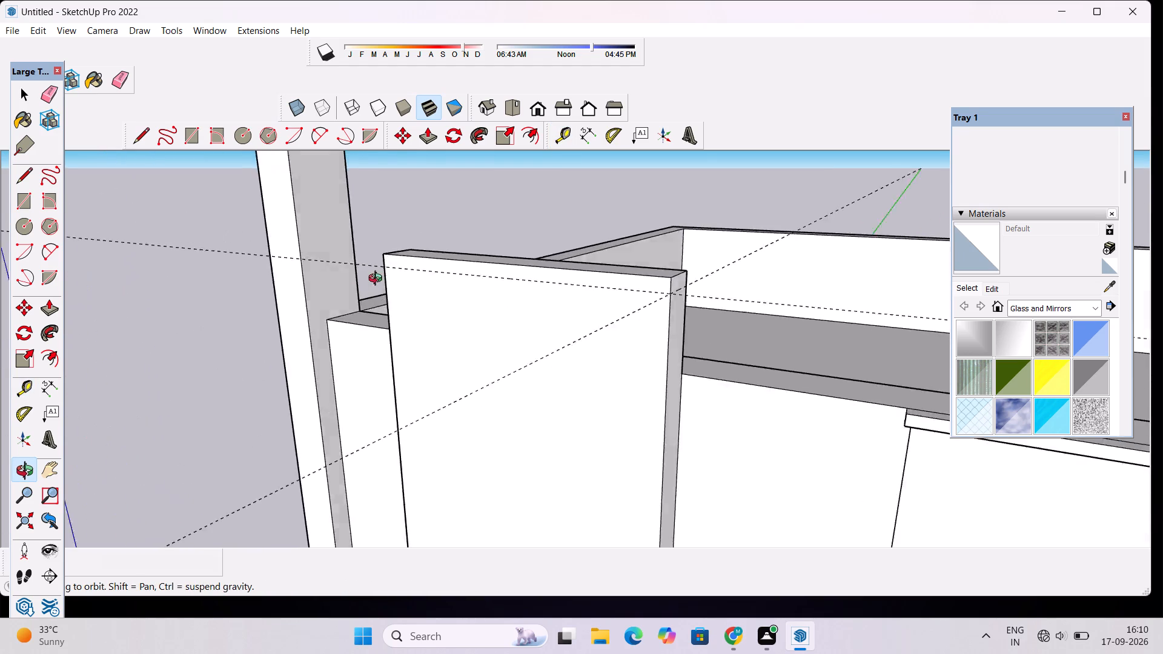
pyautogui.moveTo(378, 280); pyautogui.dragTo(563, 272)
pyautogui.scroll(4, 698, 212)
pyautogui.scroll(-4, 699, 212)
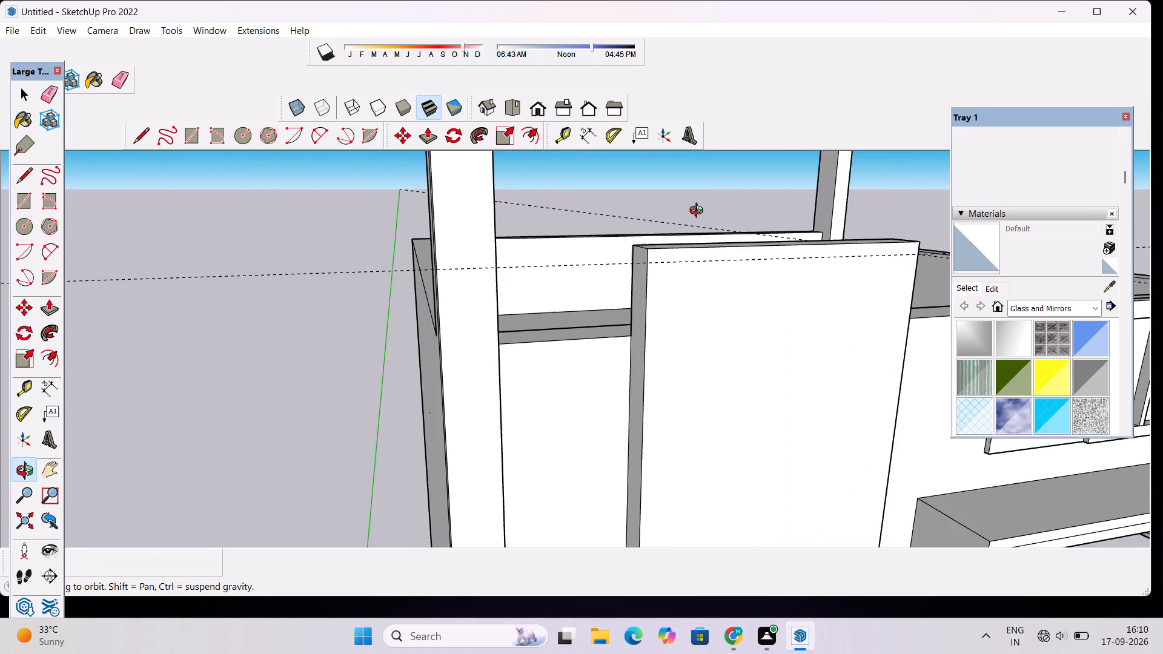
pyautogui.moveTo(592, 264); pyautogui.dragTo(688, 265)
pyautogui.scroll(3, 844, 219)
pyautogui.moveTo(765, 268); pyautogui.dragTo(803, 268)
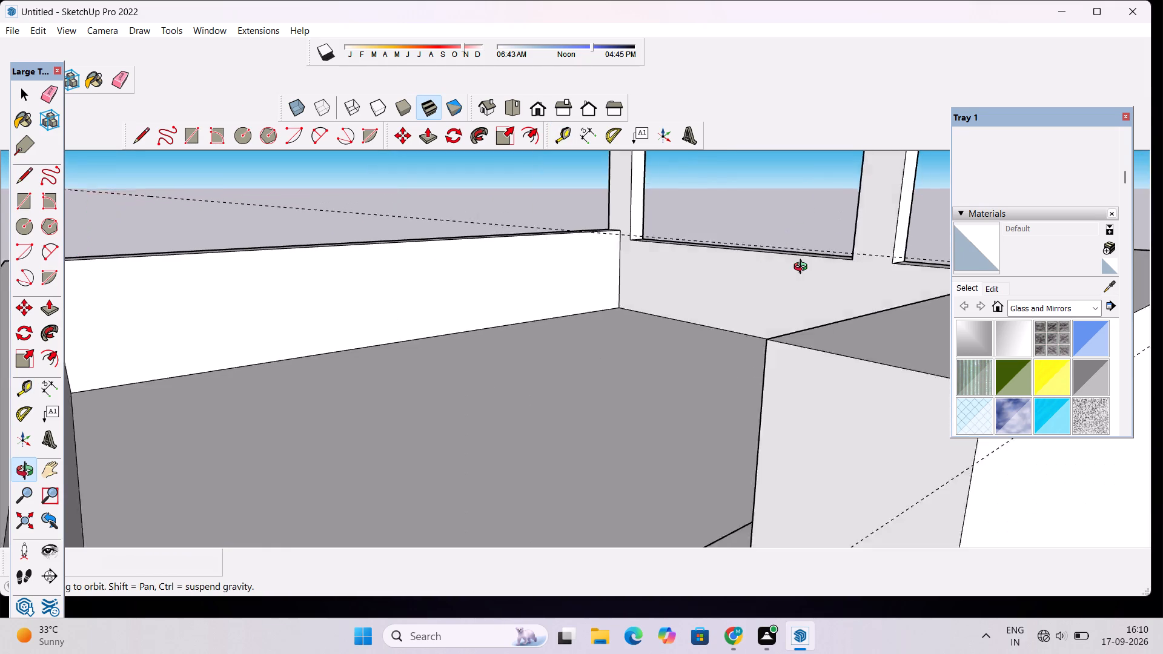
pyautogui.moveTo(803, 268); pyautogui.dragTo(804, 268)
pyautogui.scroll(-18, 721, 228)
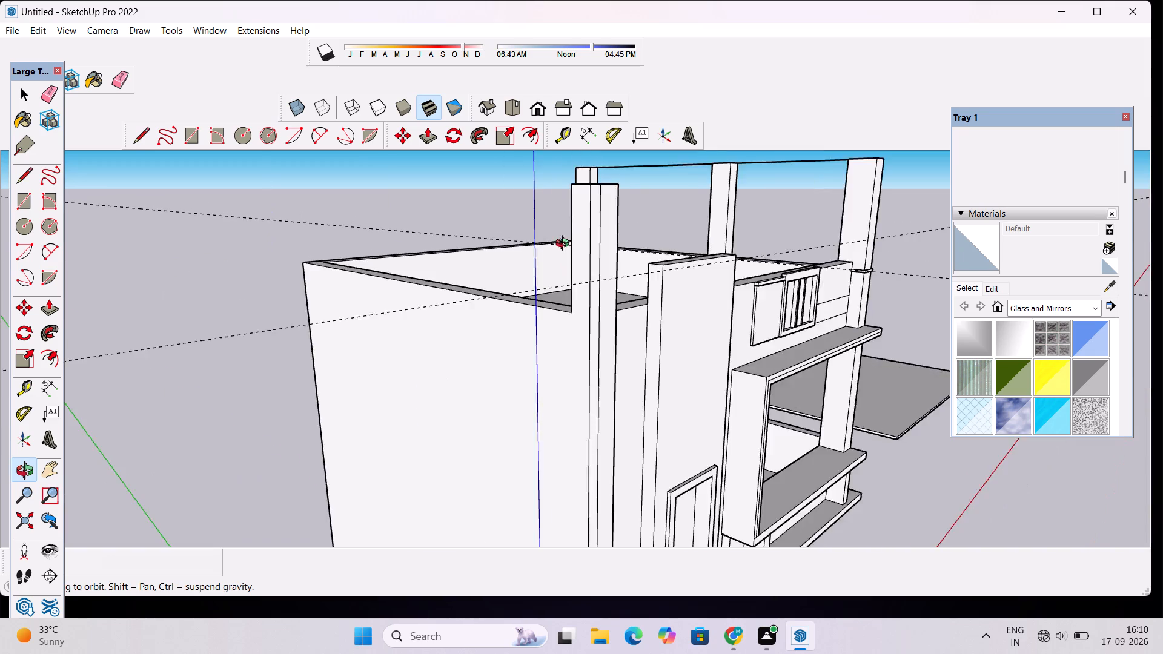
pyautogui.scroll(-4, 565, 245)
pyautogui.scroll(4, 655, 260)
pyautogui.scroll(4, 592, 269)
pyautogui.scroll(3, 525, 260)
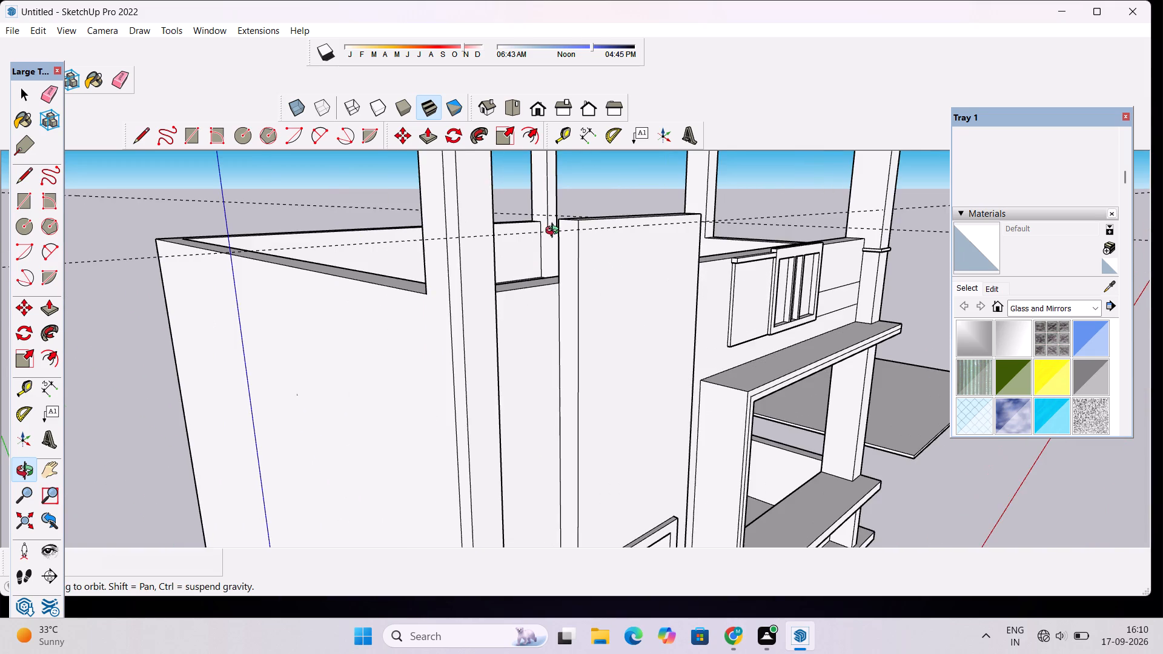
pyautogui.keyDown('shift'); pyautogui.moveTo(575, 212); pyautogui.dragTo(513, 270); pyautogui.keyUp('shift')
pyautogui.scroll(4, 513, 271)
pyautogui.moveTo(508, 279); pyautogui.dragTo(538, 299)
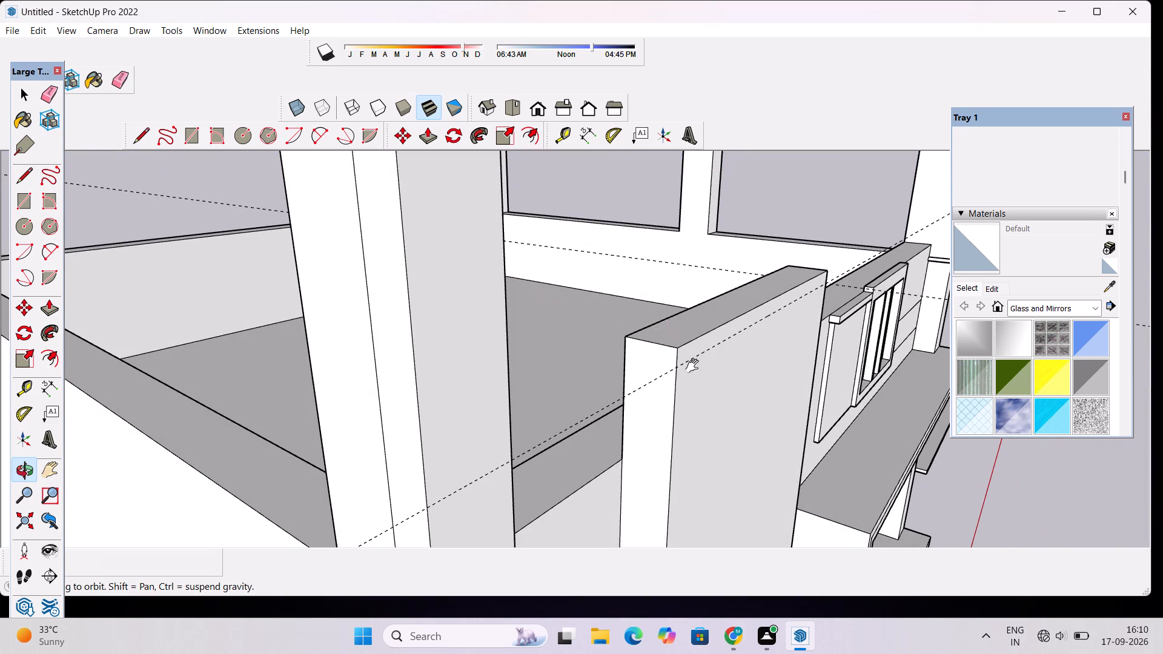
pyautogui.keyDown('shift'); pyautogui.moveTo(693, 362); pyautogui.dragTo(598, 303); pyautogui.keyUp('shift')
pyautogui.scroll(5, 577, 302)
pyautogui.moveTo(562, 302); pyautogui.dragTo(568, 311)
pyautogui.scroll(2, 578, 310)
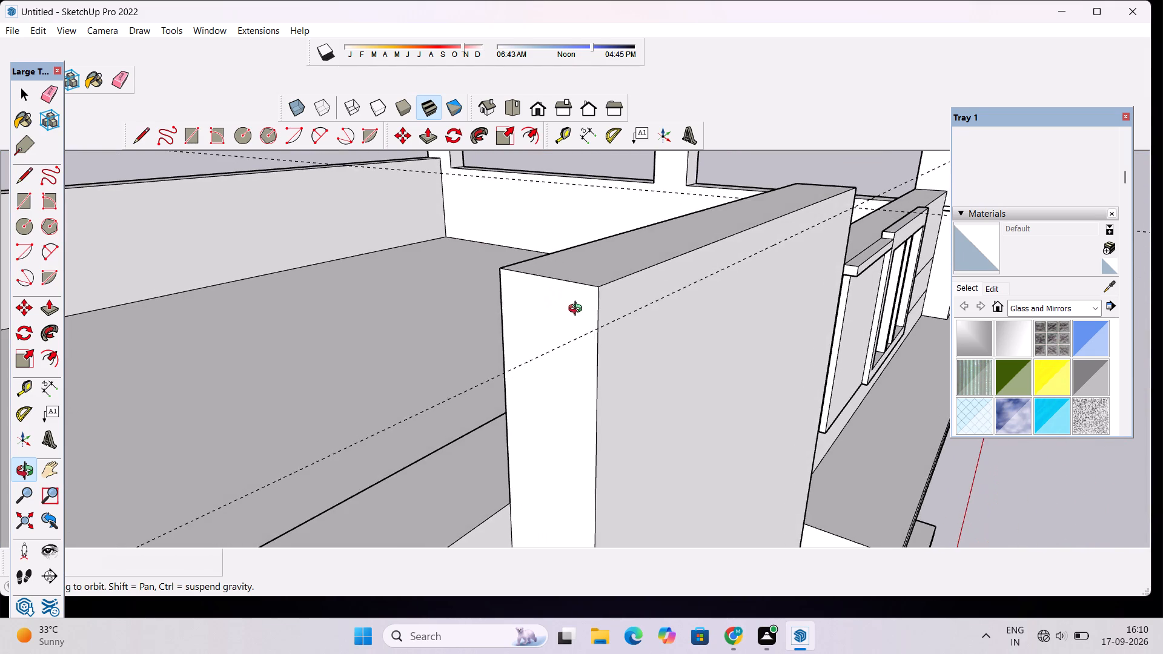
pyautogui.keyDown('shift'); pyautogui.moveTo(586, 309); pyautogui.dragTo(562, 297); pyautogui.keyUp('shift')
pyautogui.press('t')
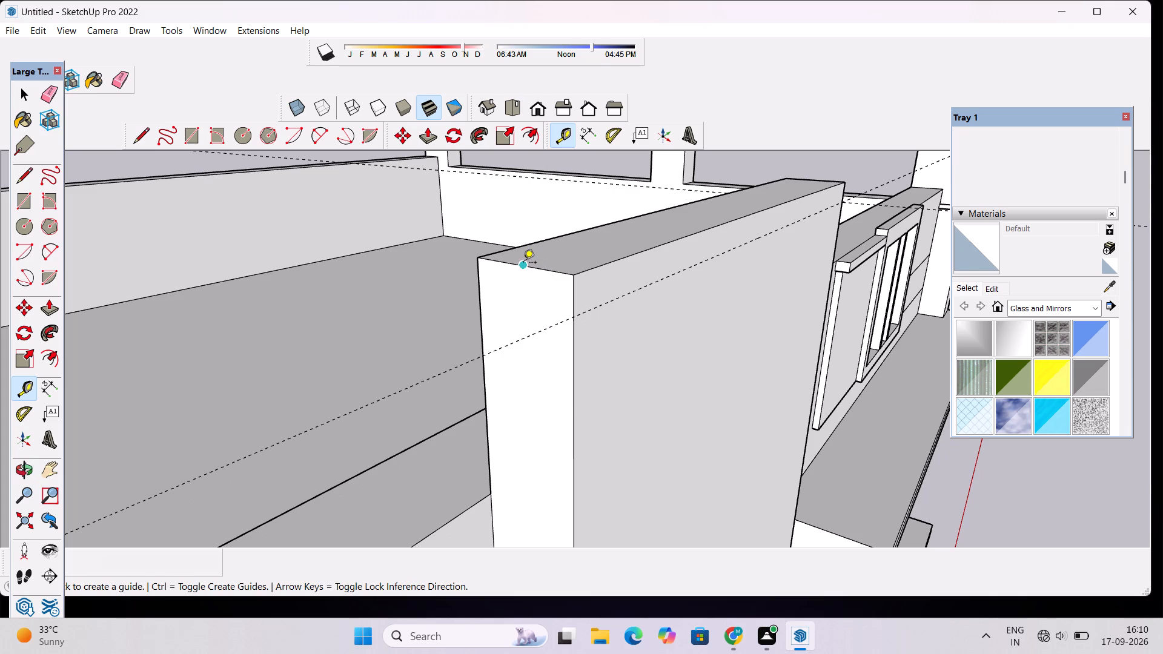
pyautogui.click(523, 263)
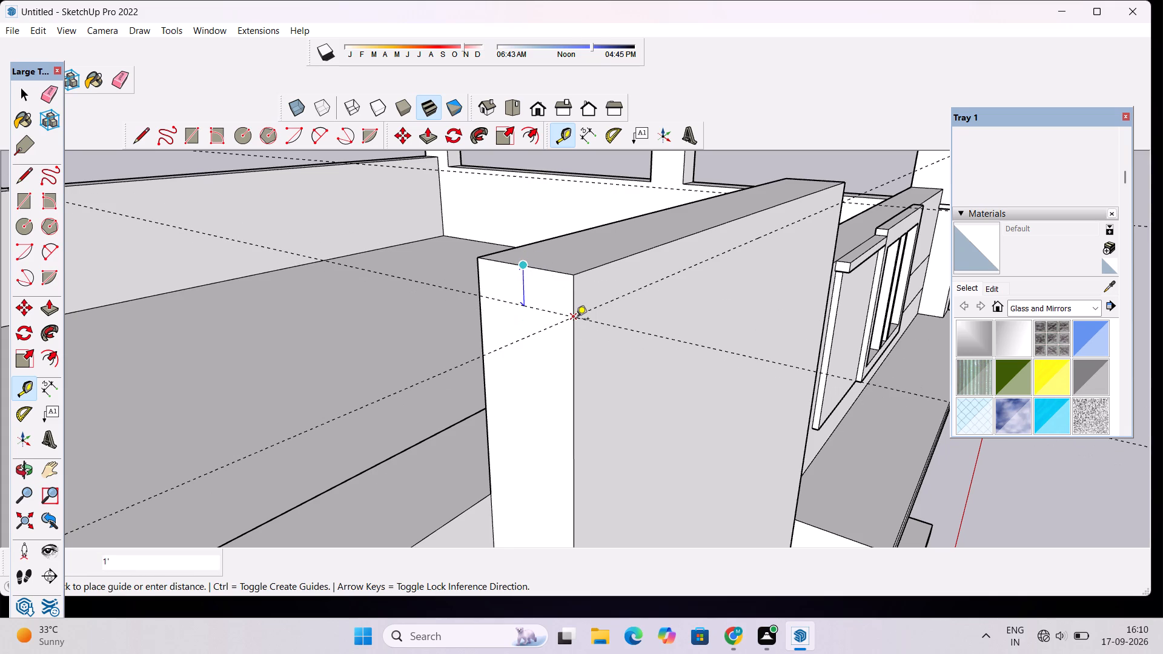
pyautogui.click(576, 320)
# Draw lines along the guides across the panel's side face farthest from the sliding window and its front face, 1' below the top.
pyautogui.press('space')
pyautogui.write('l')
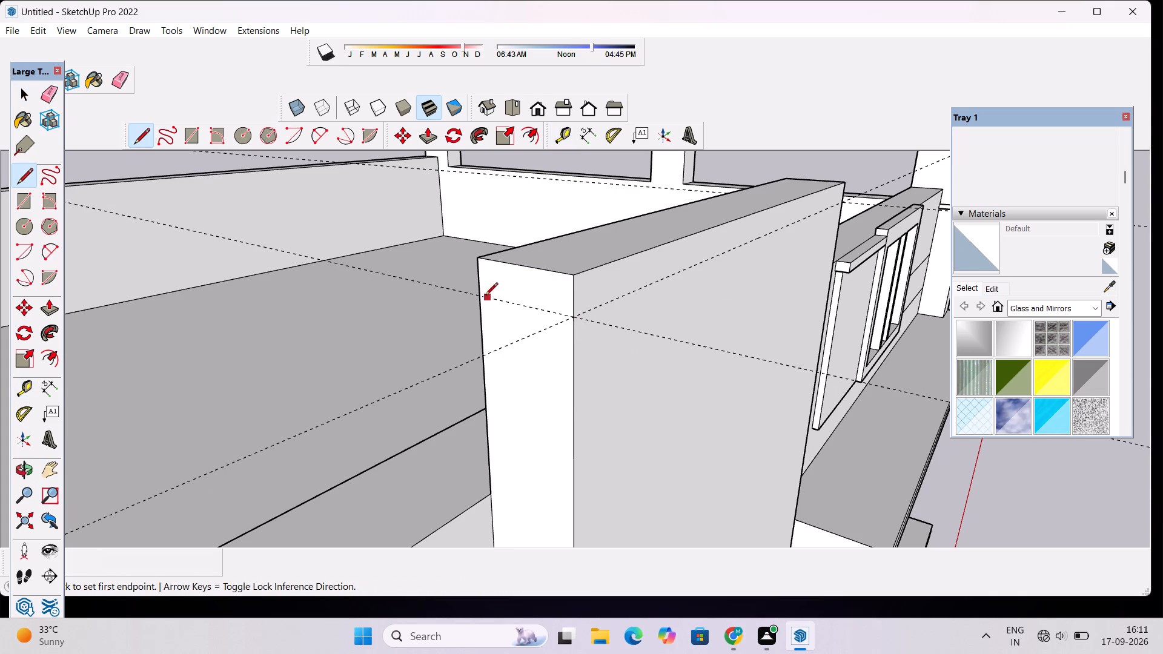
pyautogui.click(480, 297)
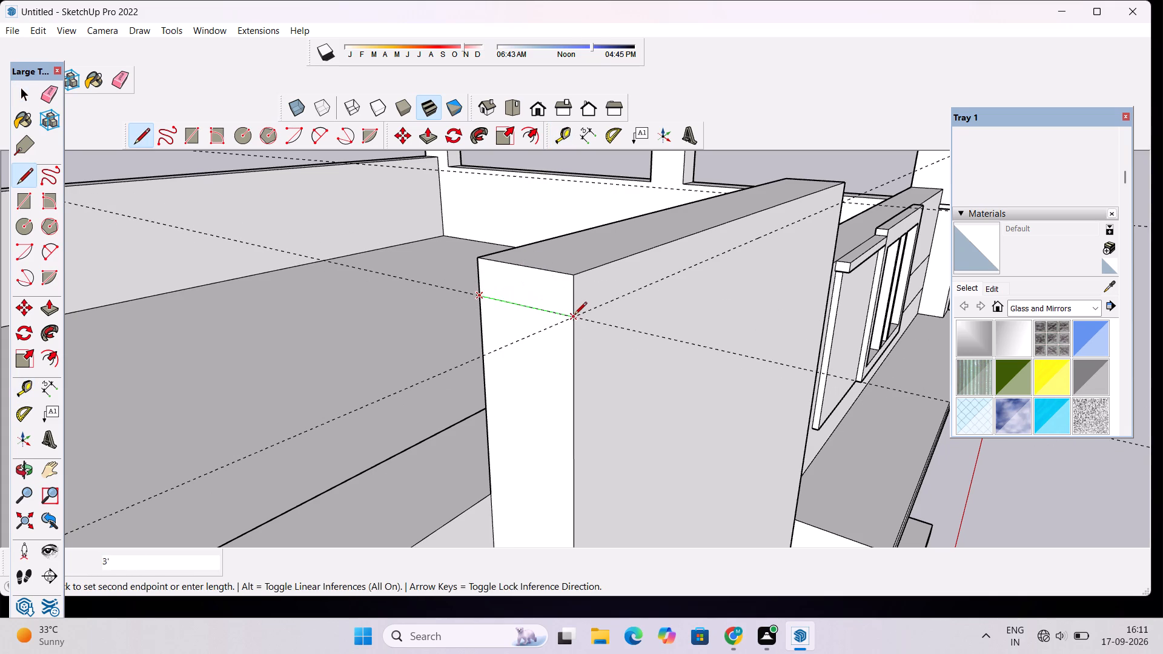
pyautogui.click(575, 316)
pyautogui.click(574, 317)
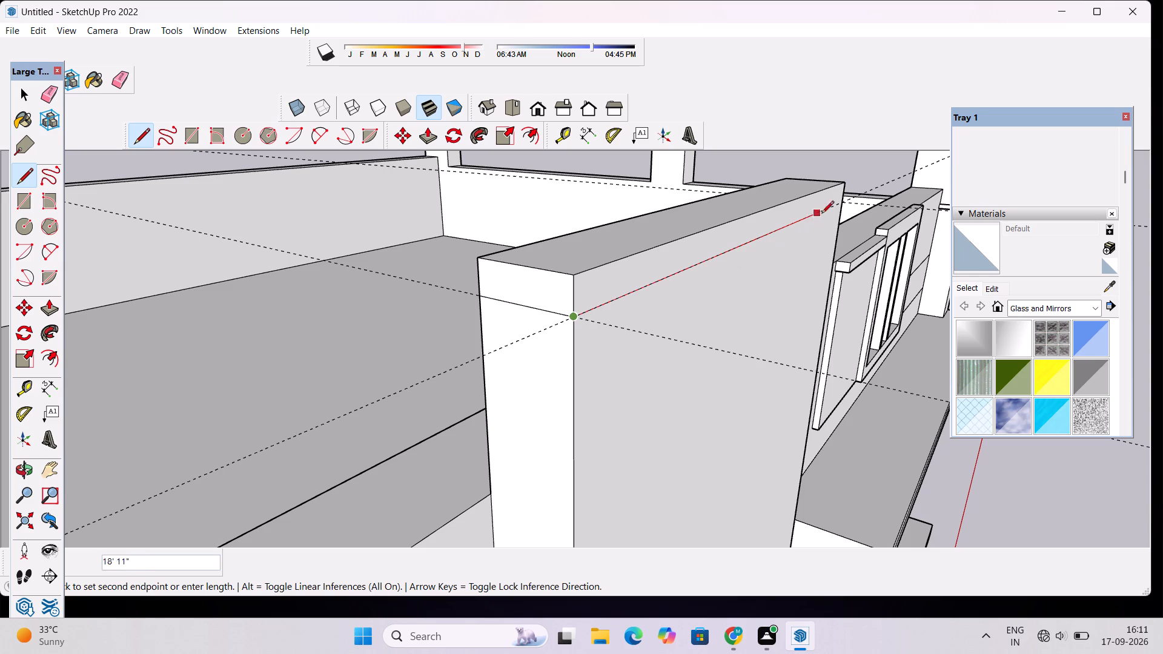
pyautogui.click(842, 200)
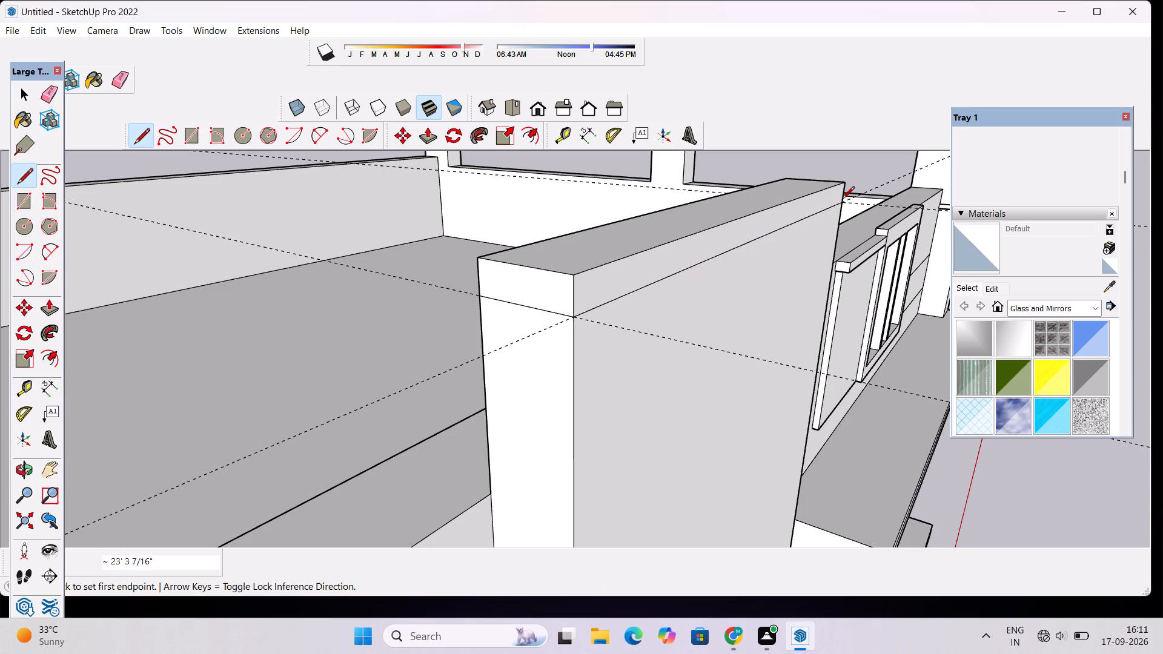
# Draw a 3' line along the guide across the panel's side face nearest the sliding window, closing off the top band.
pyautogui.press('o')
pyautogui.moveTo(873, 203); pyautogui.dragTo(739, 226)
pyautogui.scroll(-5, 739, 226)
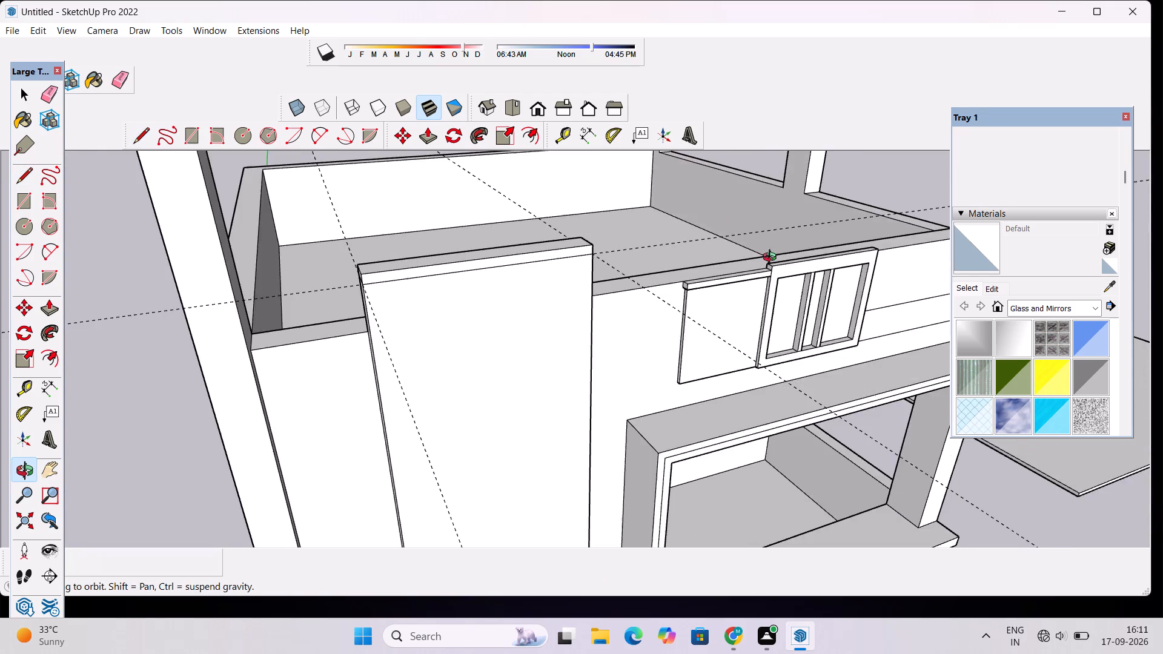
pyautogui.moveTo(755, 277); pyautogui.dragTo(531, 289)
pyautogui.scroll(10, 500, 257)
pyautogui.moveTo(630, 275); pyautogui.dragTo(585, 283)
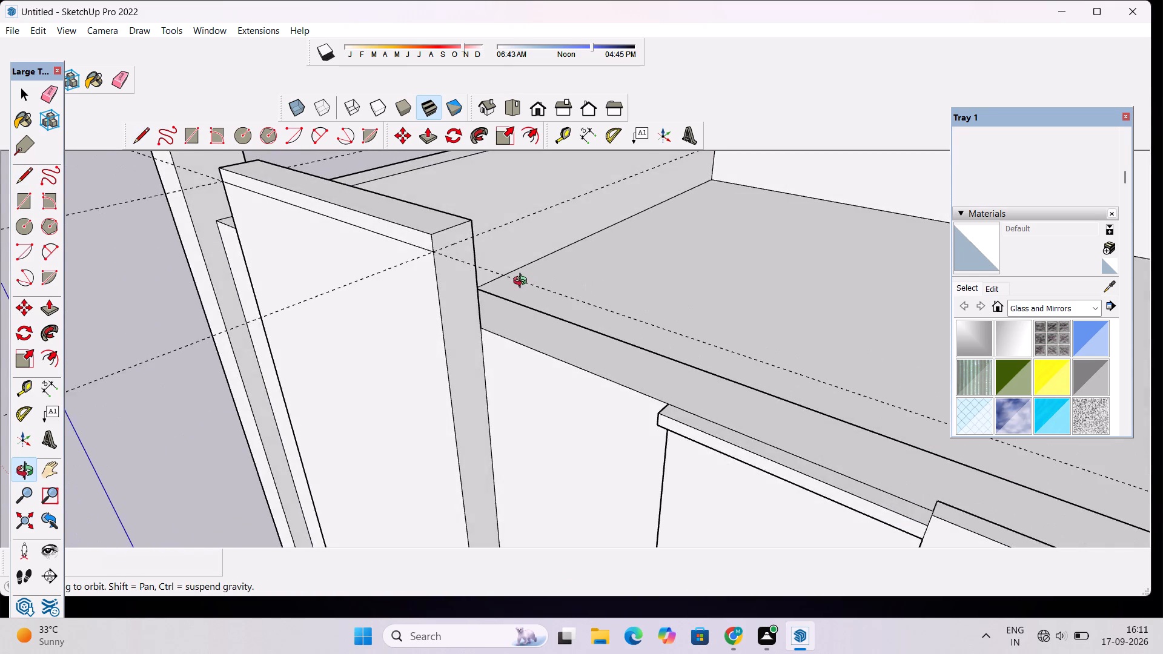
pyautogui.scroll(2, 523, 282)
pyautogui.moveTo(497, 271); pyautogui.dragTo(508, 299)
pyautogui.keyDown('shift'); pyautogui.moveTo(397, 281); pyautogui.dragTo(422, 269); pyautogui.keyUp('shift')
pyautogui.scroll(1, 446, 327)
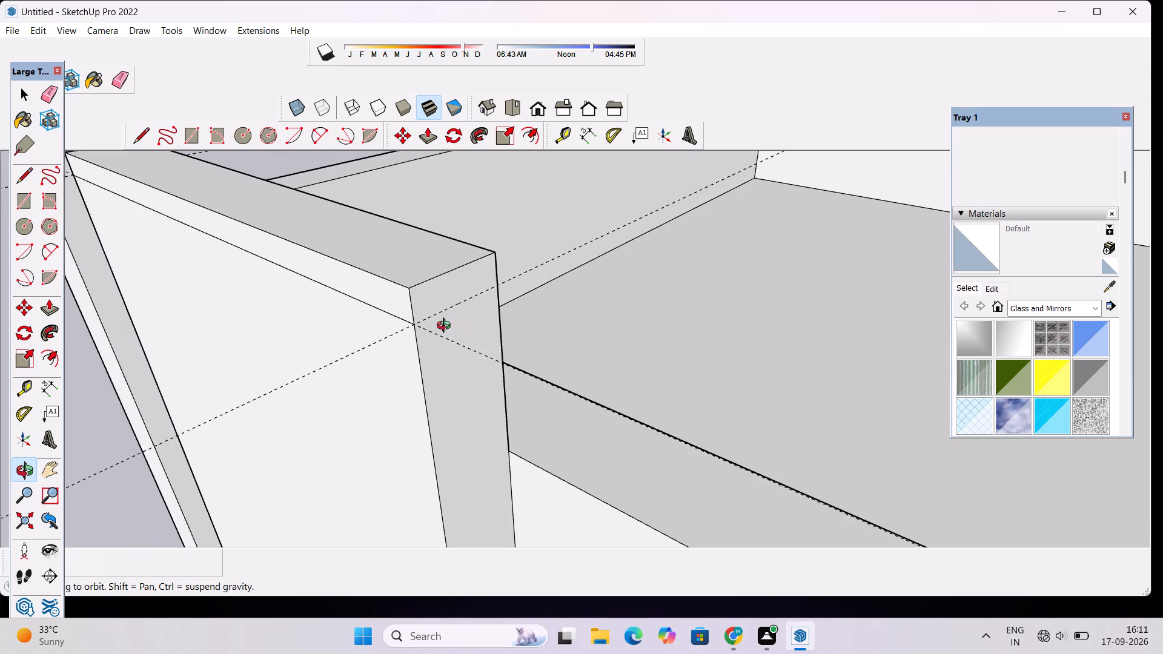
pyautogui.scroll(2, 446, 327)
pyautogui.keyDown('shift'); pyautogui.moveTo(438, 327); pyautogui.dragTo(471, 323); pyautogui.keyUp('shift')
pyautogui.press('l')
pyautogui.scroll(3, 472, 323)
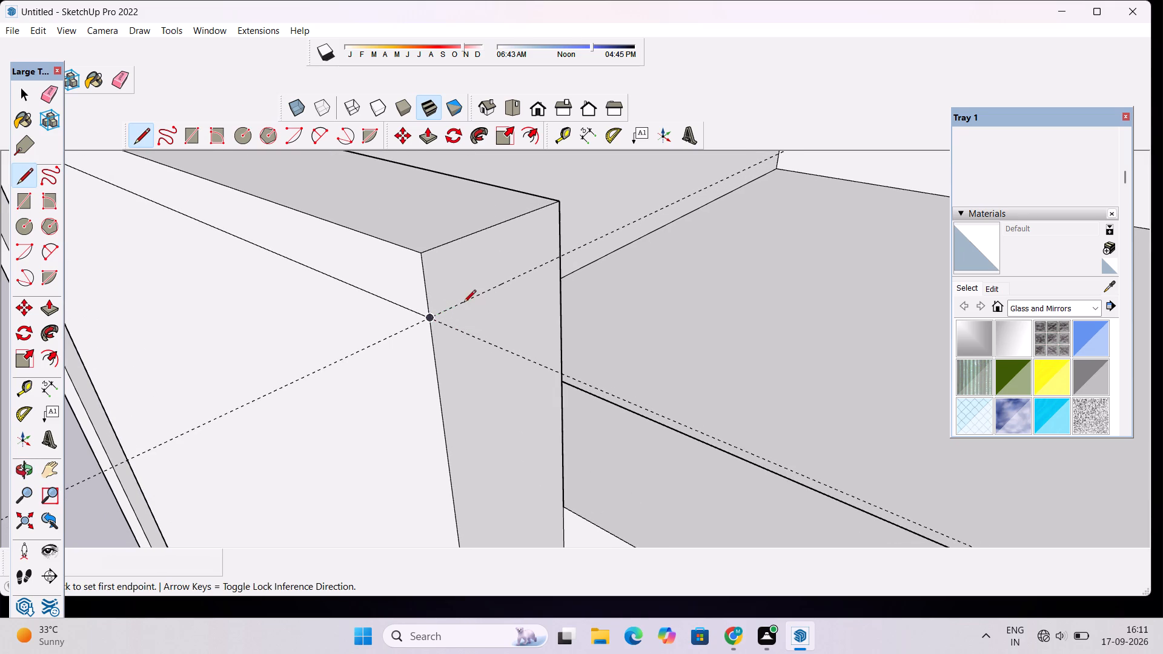
pyautogui.click(429, 319)
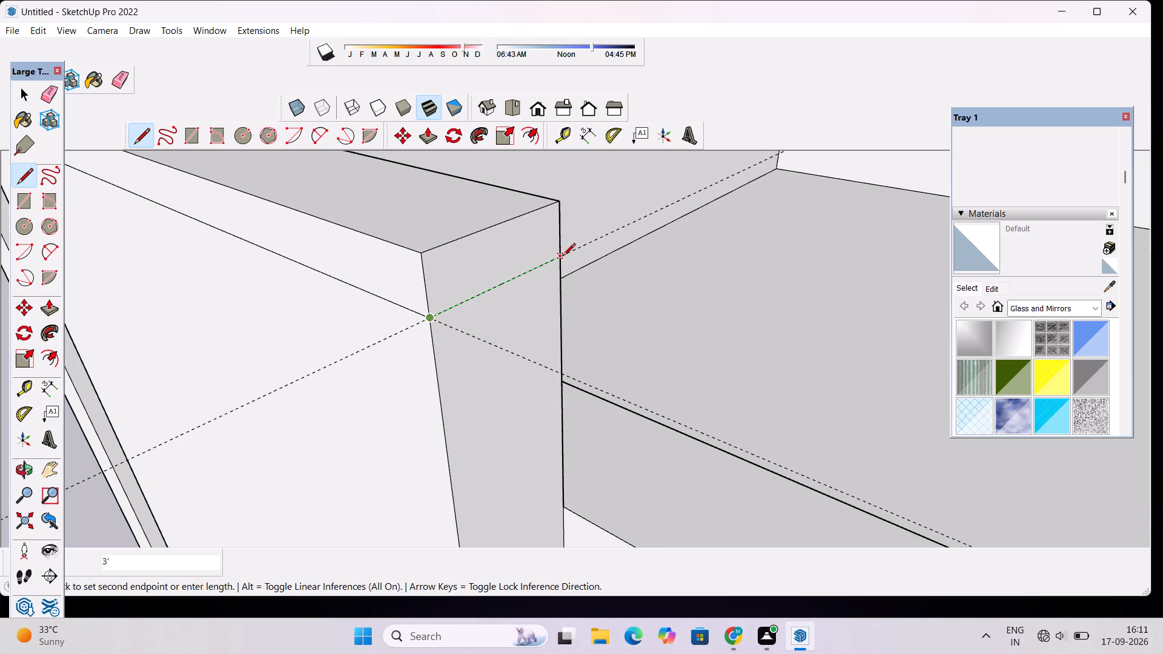
pyautogui.click(563, 257)
# Erase the construction guides crossing at the top of the projecting wall panel.
pyautogui.press('space')
pyautogui.scroll(-8, 621, 234)
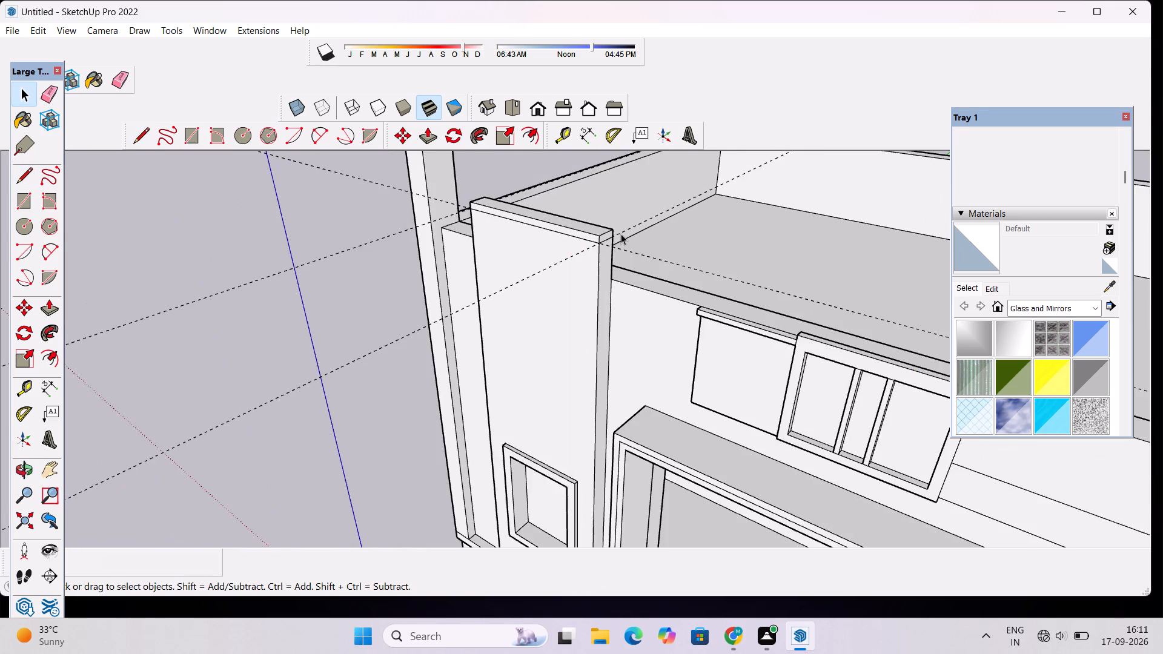
pyautogui.scroll(-3, 621, 234)
pyautogui.press('e')
pyautogui.moveTo(425, 183); pyautogui.dragTo(457, 314)
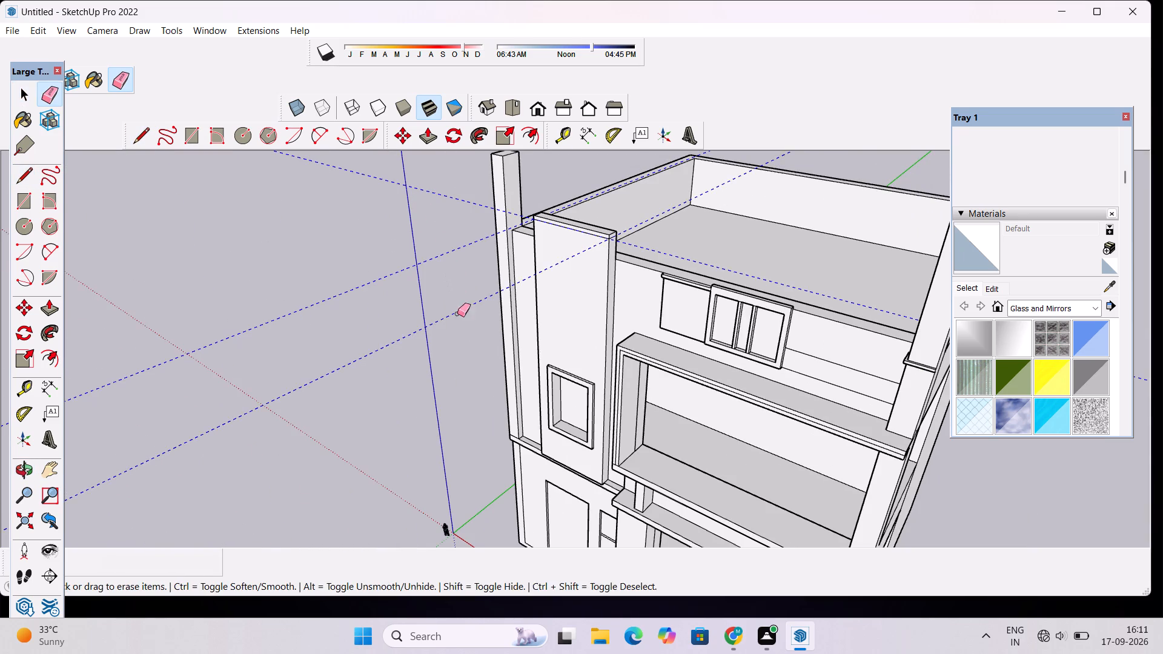
pyautogui.moveTo(457, 314); pyautogui.dragTo(460, 320)
# Push/Pull the front face of the panel's top band outward by 1'.
pyautogui.scroll(8, 614, 228)
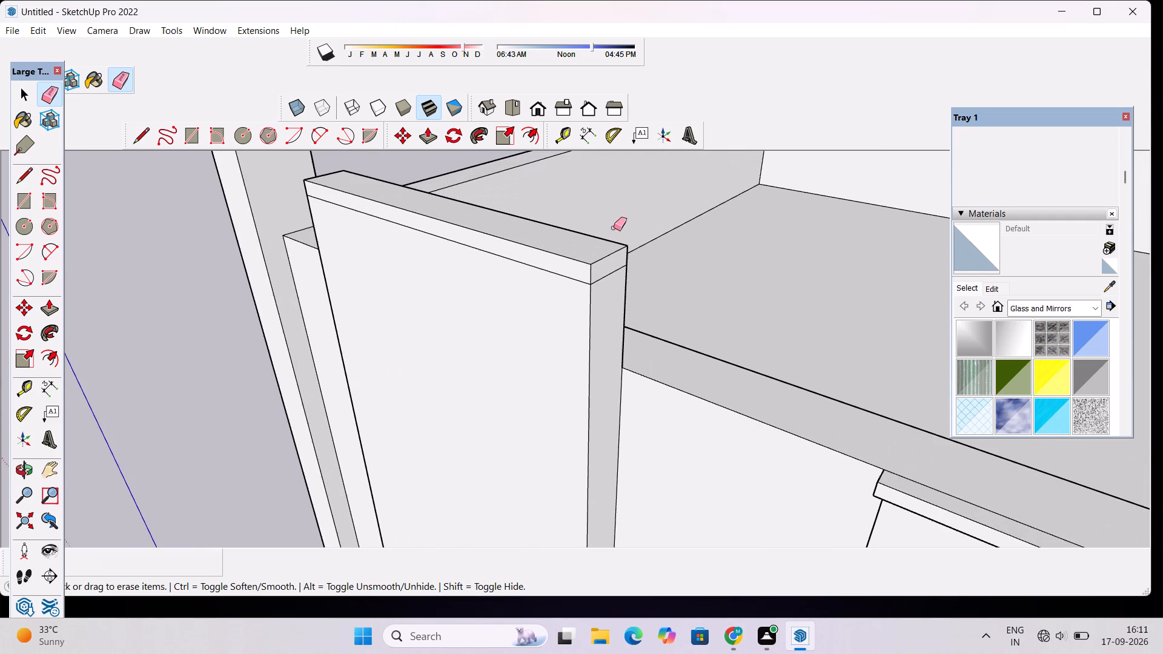
pyautogui.press('o')
pyautogui.moveTo(512, 286); pyautogui.dragTo(743, 260)
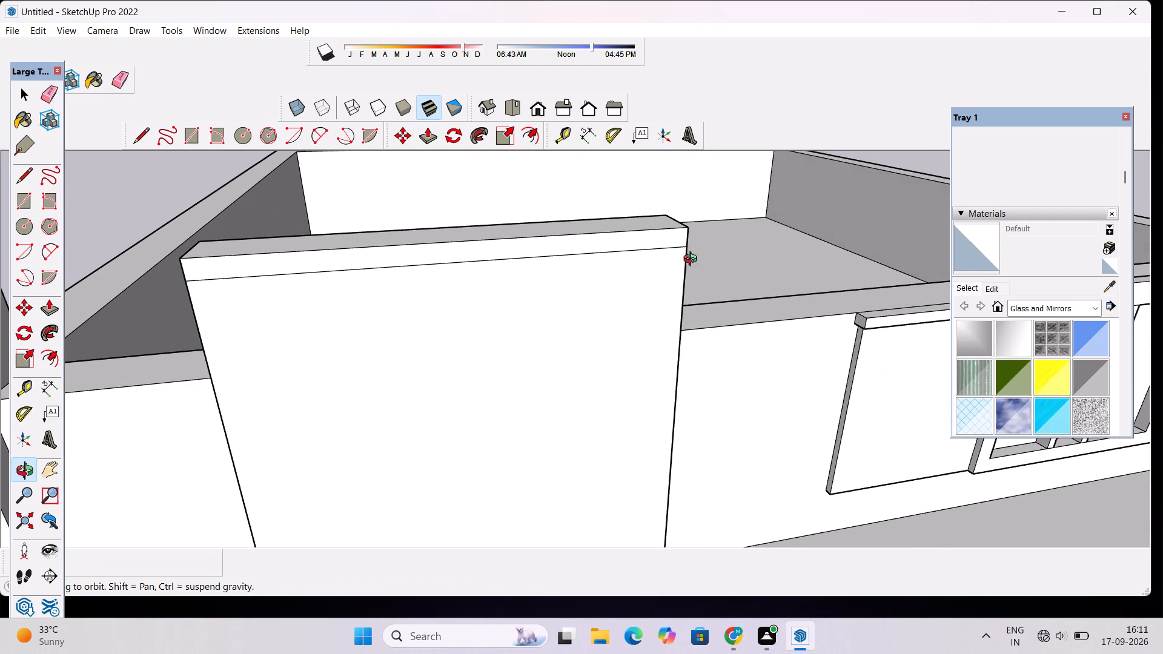
pyautogui.keyDown('shift'); pyautogui.moveTo(579, 259); pyautogui.dragTo(663, 248); pyautogui.keyUp('shift')
pyautogui.moveTo(621, 238); pyautogui.dragTo(631, 254)
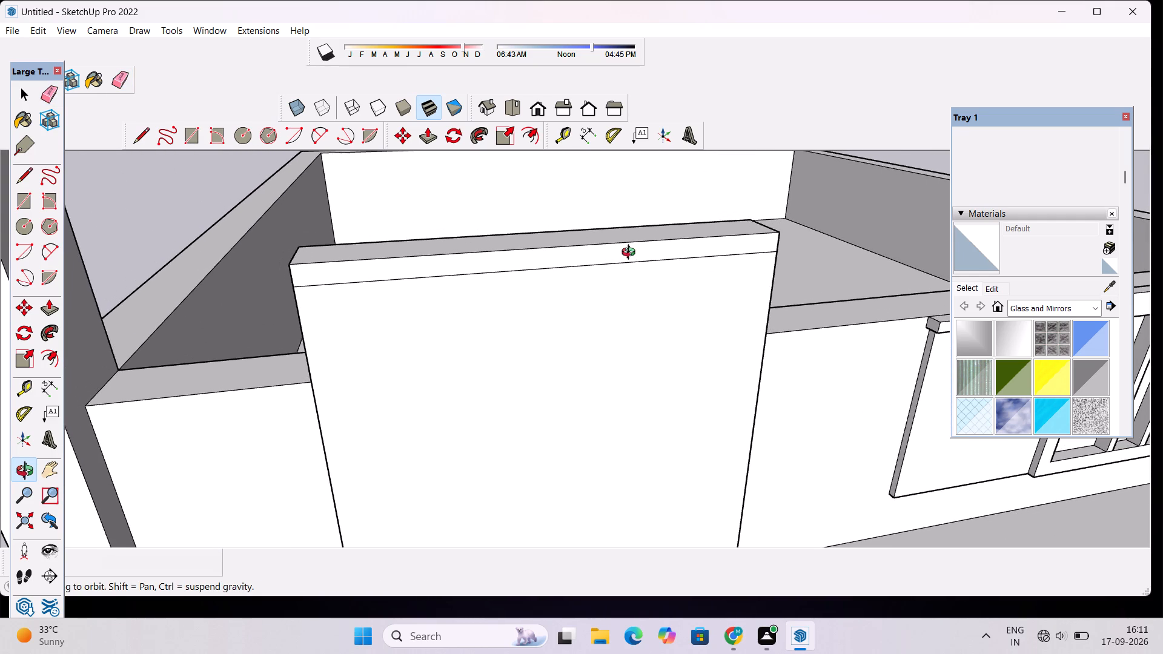
pyautogui.scroll(1, 631, 254)
pyautogui.keyDown('shift'); pyautogui.moveTo(631, 254); pyautogui.dragTo(637, 251); pyautogui.keyUp('shift')
pyautogui.moveTo(642, 264); pyautogui.dragTo(623, 268)
pyautogui.press('p')
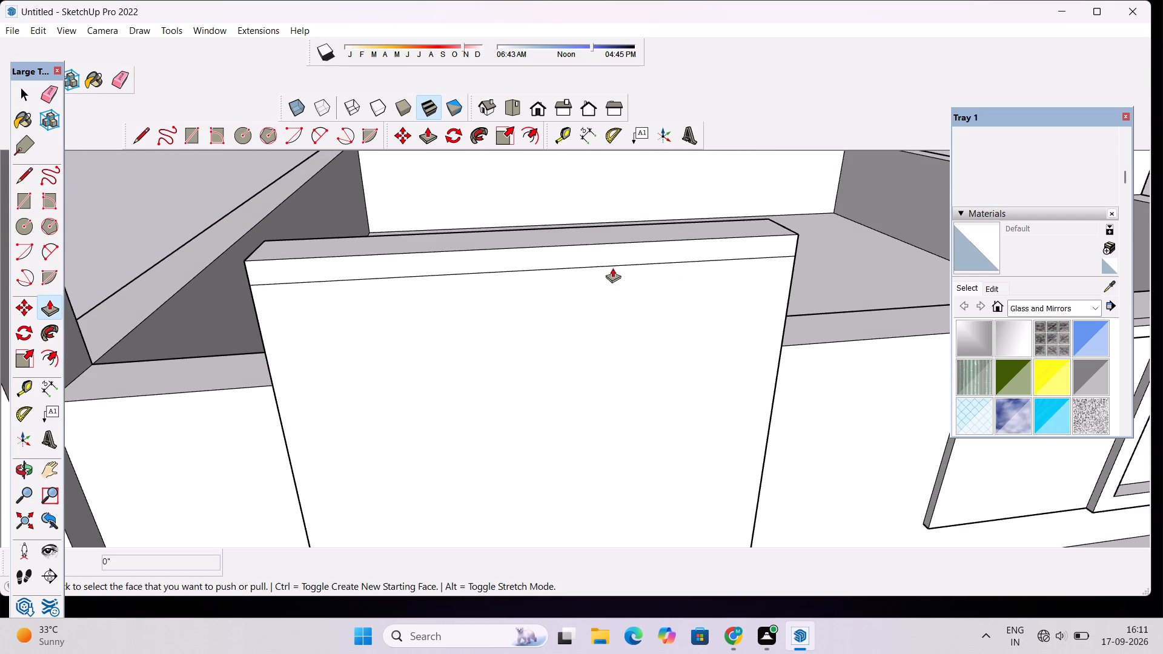
pyautogui.click(611, 257)
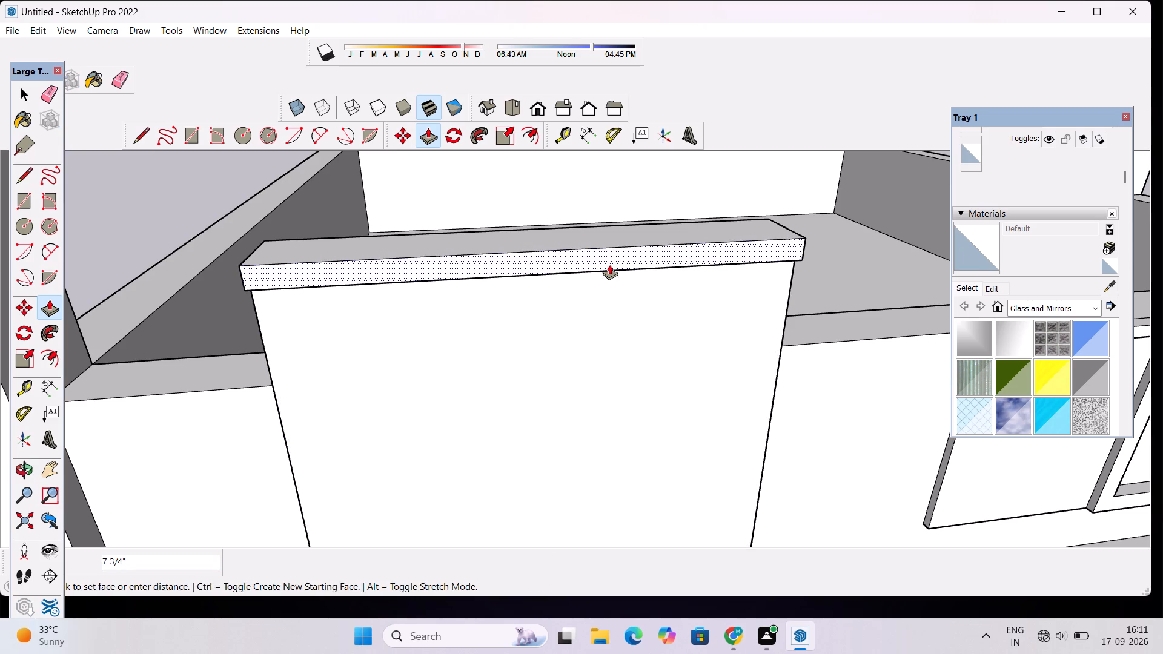
pyautogui.write("1'")
pyautogui.press('Return')
# Push/Pull the end face of the top band nearest the sliding window outward by 9".
pyautogui.press('o')
pyautogui.moveTo(675, 279); pyautogui.dragTo(446, 338)
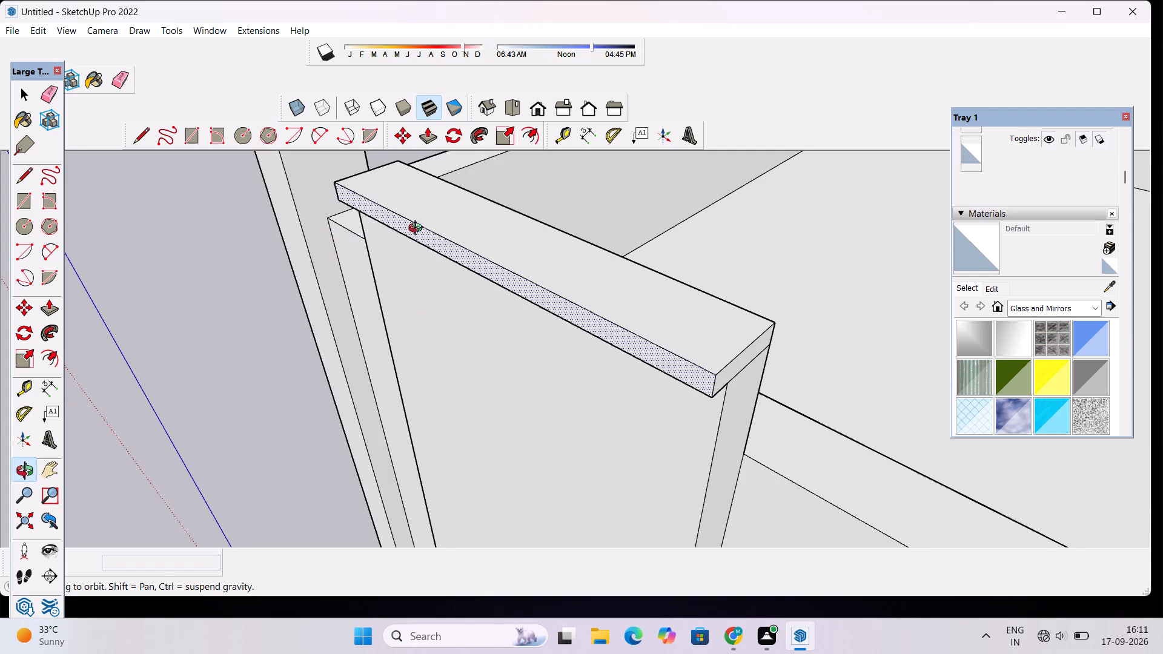
pyautogui.scroll(-8, 413, 213)
pyautogui.moveTo(602, 354); pyautogui.dragTo(586, 340)
pyautogui.scroll(4, 592, 246)
pyautogui.moveTo(669, 340); pyautogui.dragTo(658, 340)
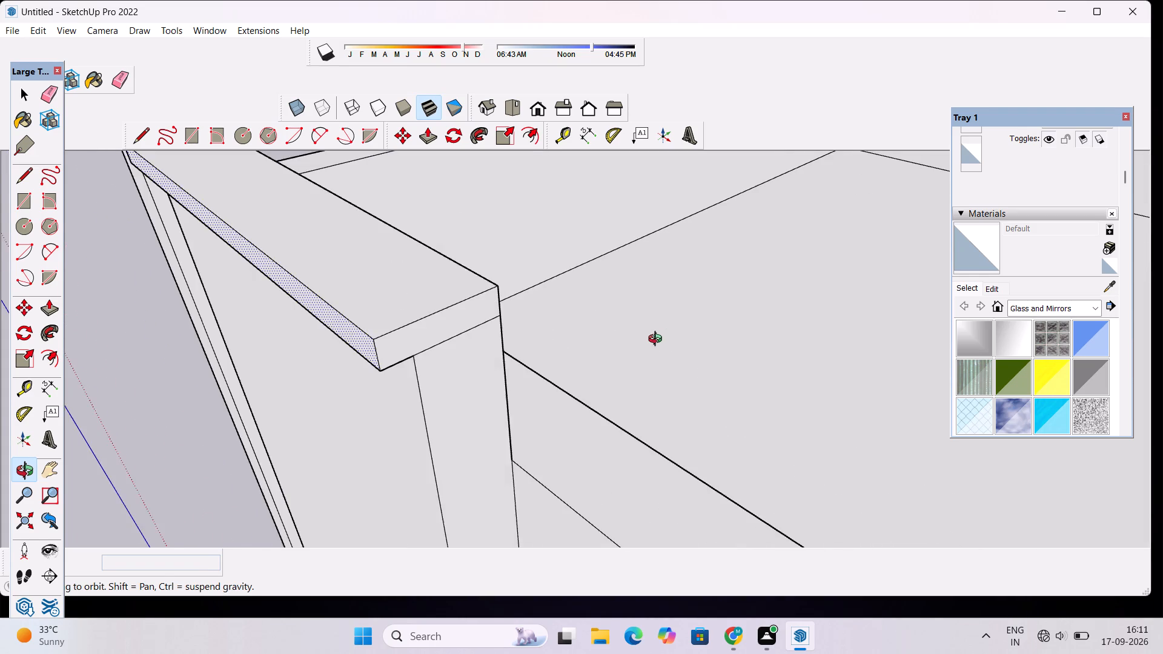
pyautogui.moveTo(658, 340); pyautogui.dragTo(657, 340)
pyautogui.scroll(-5, 528, 314)
pyautogui.moveTo(538, 378); pyautogui.dragTo(485, 349)
pyautogui.scroll(6, 480, 286)
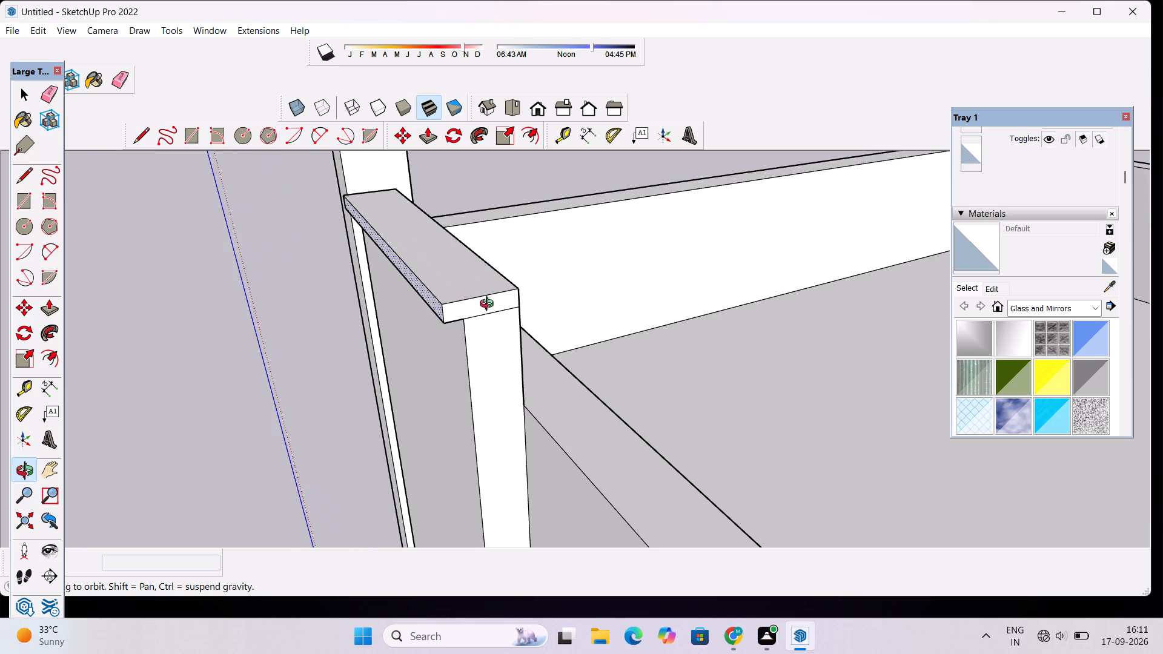
pyautogui.scroll(3, 496, 318)
pyautogui.moveTo(537, 318); pyautogui.dragTo(504, 325)
pyautogui.scroll(3, 422, 320)
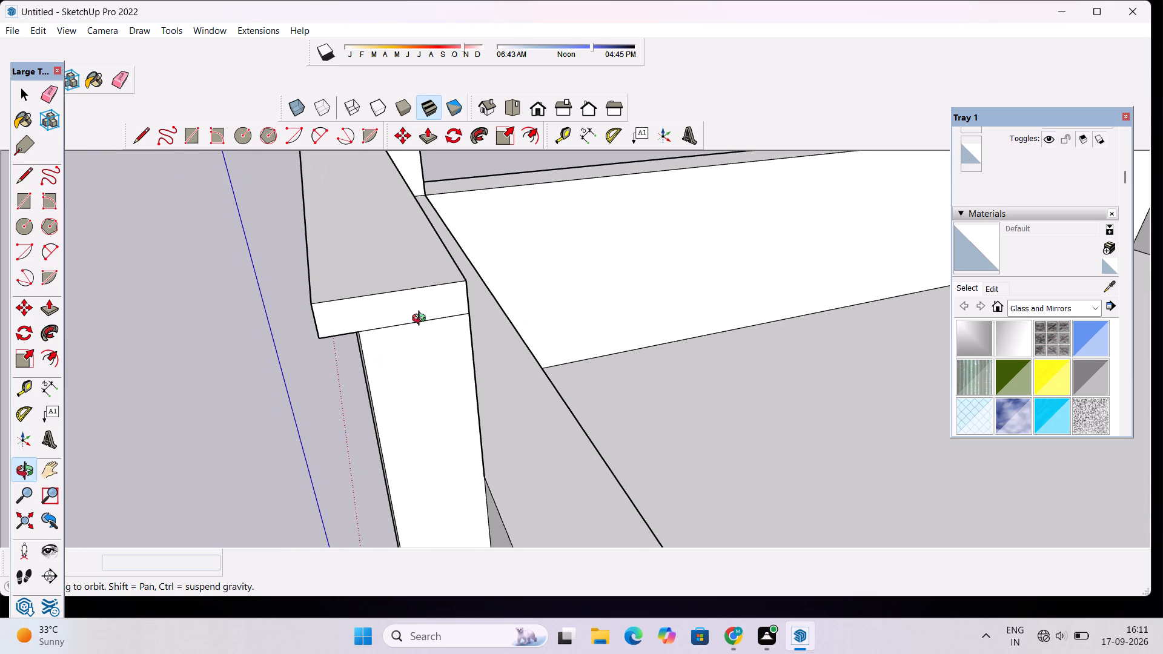
pyautogui.keyDown('shift'); pyautogui.moveTo(421, 320); pyautogui.dragTo(425, 313); pyautogui.keyUp('shift')
pyautogui.press('p')
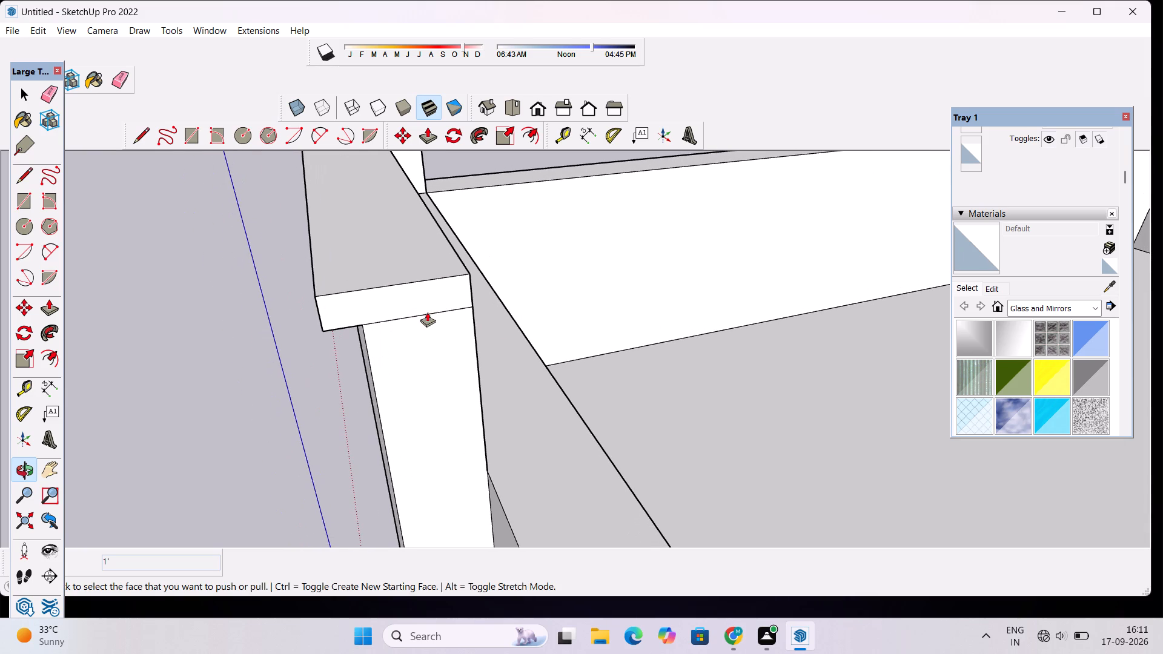
pyautogui.click(426, 293)
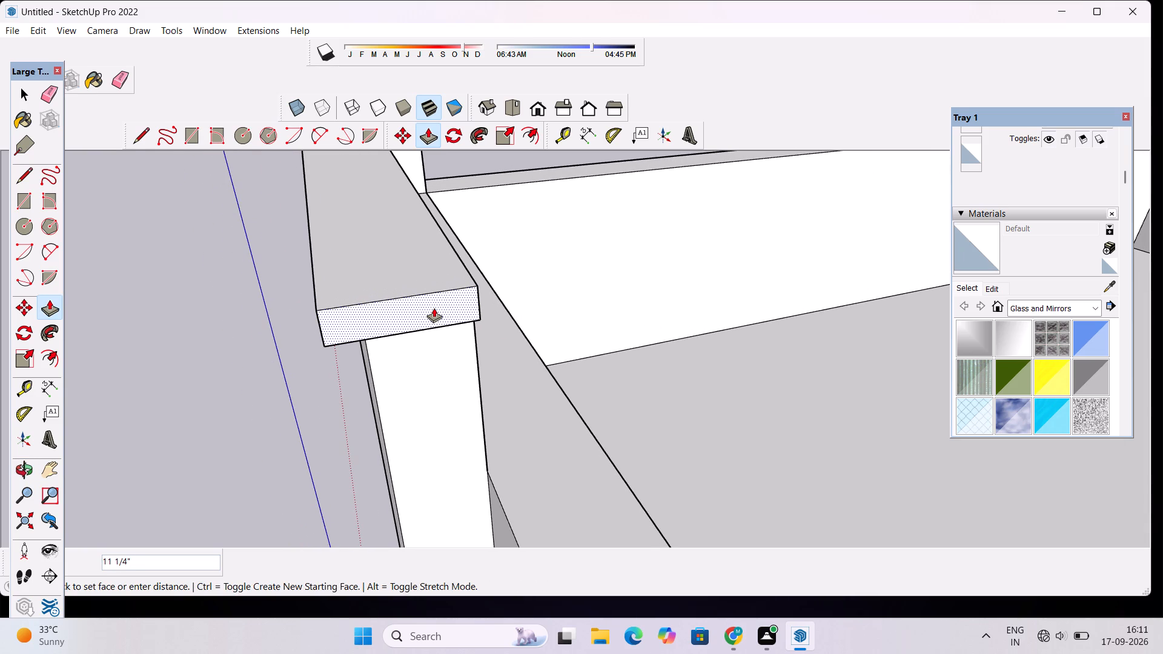
pyautogui.write('9"')
pyautogui.press('Return')
# Push/Pull the opposite end face of the top band, on the corner column side, outward by 9".
pyautogui.press('o')
pyautogui.moveTo(358, 313); pyautogui.dragTo(462, 260)
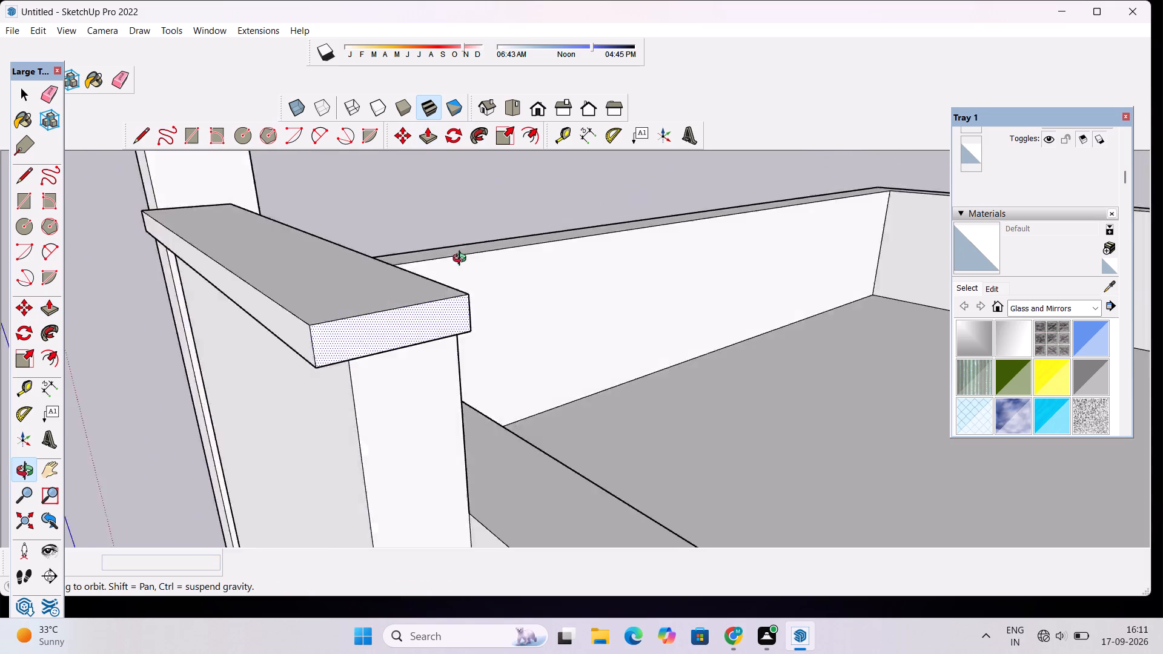
pyautogui.moveTo(462, 260); pyautogui.dragTo(565, 183)
pyautogui.scroll(-8, 579, 176)
pyautogui.moveTo(429, 226); pyautogui.dragTo(724, 349)
pyautogui.scroll(4, 467, 248)
pyautogui.moveTo(431, 310); pyautogui.dragTo(505, 329)
pyautogui.scroll(3, 508, 312)
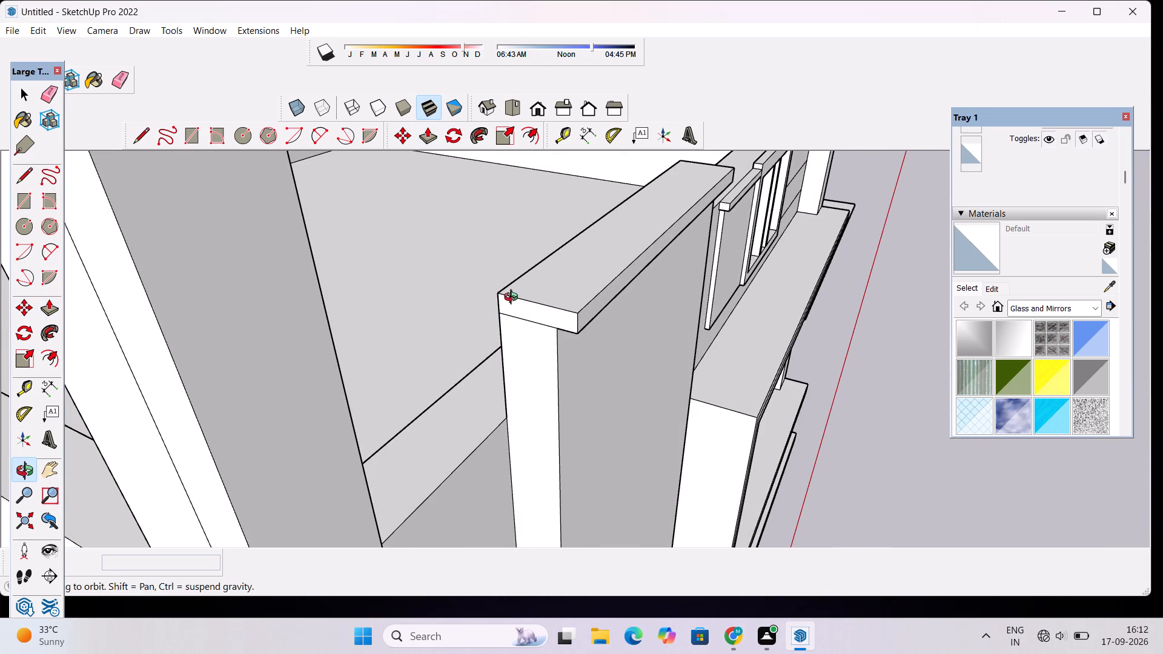
pyautogui.keyDown('shift'); pyautogui.moveTo(519, 306); pyautogui.dragTo(487, 309); pyautogui.keyUp('shift')
pyautogui.scroll(2, 551, 336)
pyautogui.keyDown('shift'); pyautogui.moveTo(539, 328); pyautogui.dragTo(465, 317); pyautogui.keyUp('shift')
pyautogui.keyDown('shift'); pyautogui.scroll(3, 462, 317); pyautogui.keyUp('shift')
pyautogui.keyDown('shift'); pyautogui.moveTo(461, 317); pyautogui.dragTo(359, 300); pyautogui.keyUp('shift')
pyautogui.press('p')
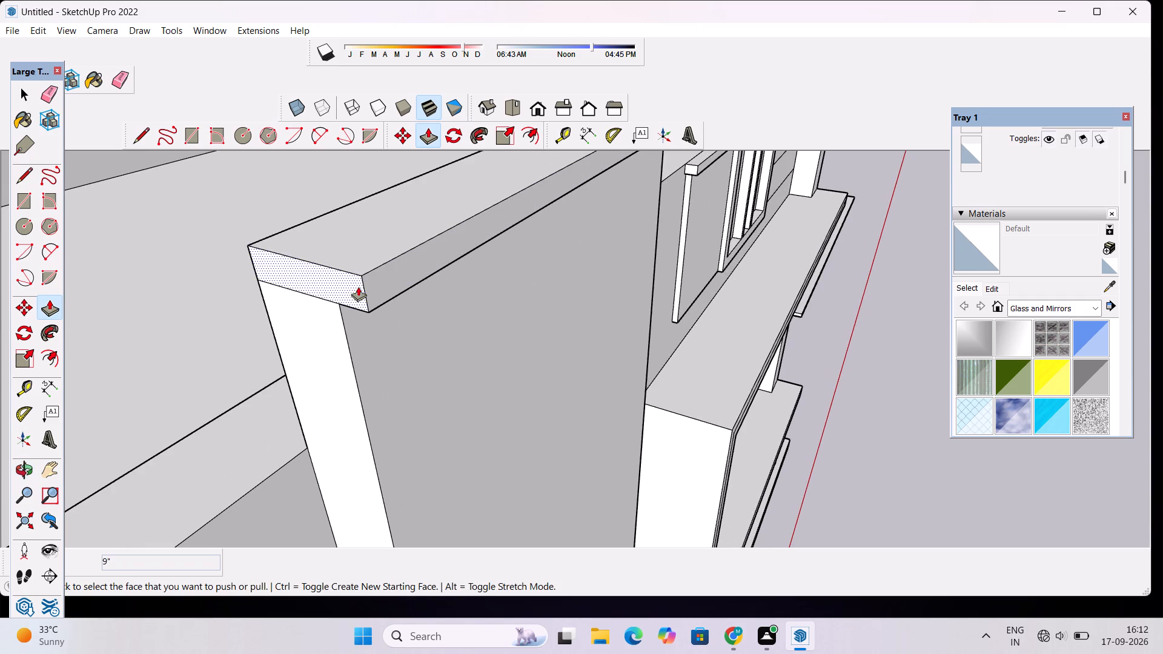
pyautogui.click(357, 286)
pyautogui.write('9"')
pyautogui.press('Return')
# Erase the seam line on the cap's underside at the corner nearest the tall corner column.
pyautogui.press('o')
pyautogui.scroll(-5, 297, 303)
pyautogui.moveTo(382, 322); pyautogui.dragTo(296, 312)
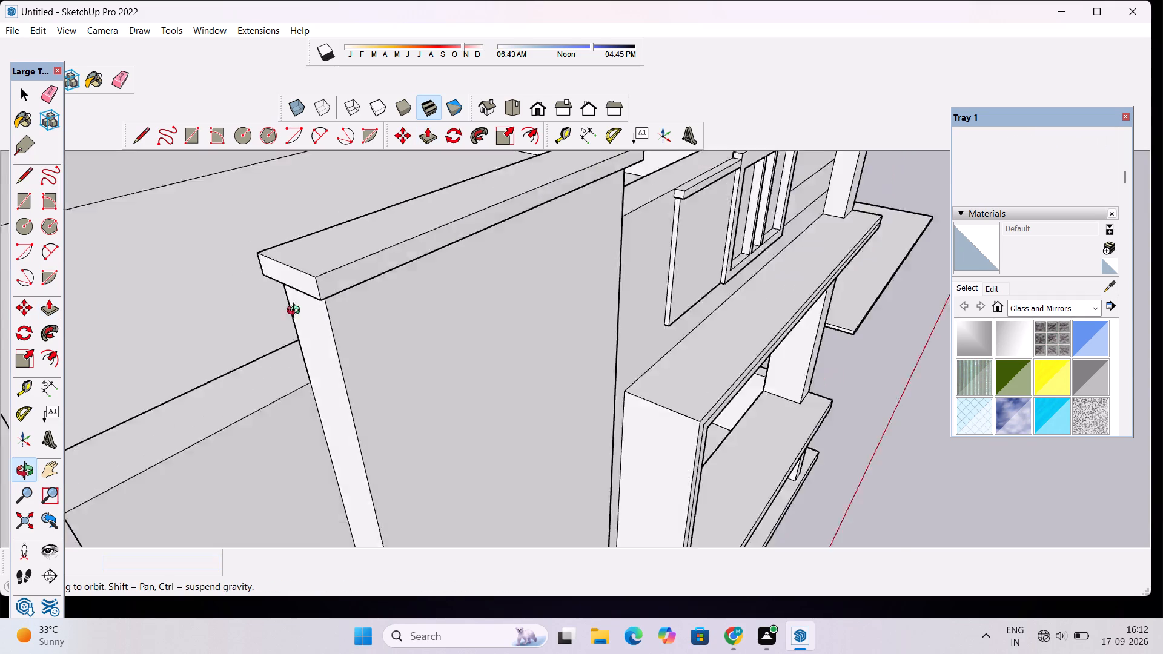
pyautogui.moveTo(296, 312); pyautogui.dragTo(193, 272)
pyautogui.moveTo(653, 320); pyautogui.dragTo(574, 197)
pyautogui.moveTo(486, 220); pyautogui.dragTo(488, 334)
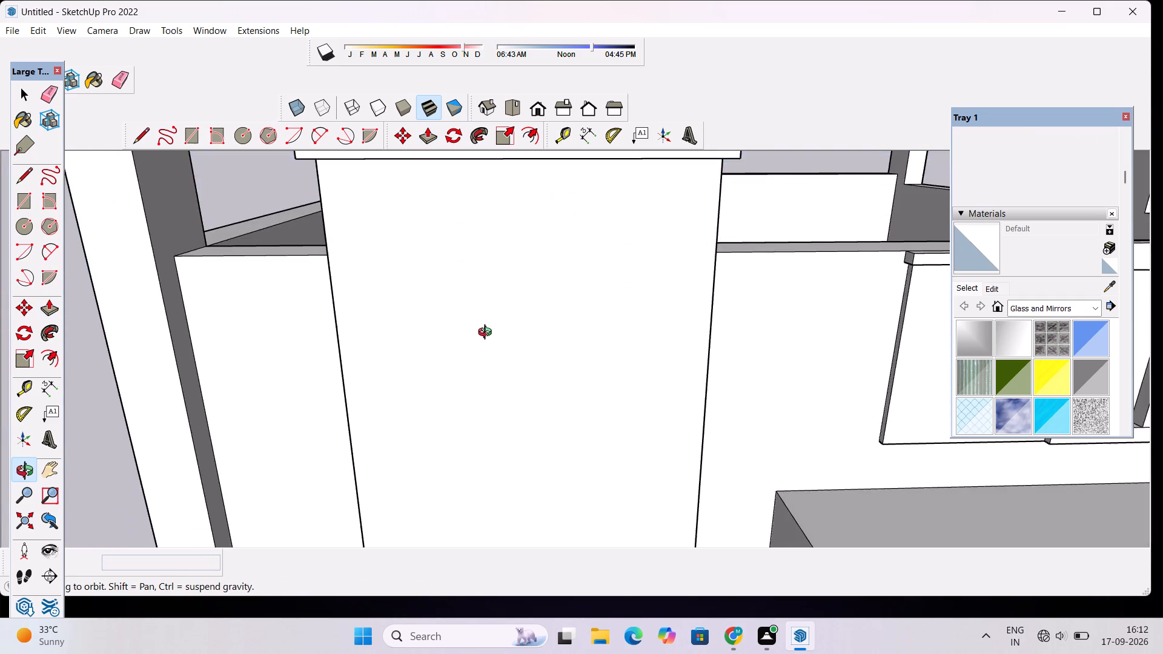
pyautogui.scroll(-10, 483, 320)
pyautogui.moveTo(468, 267); pyautogui.dragTo(489, 147)
pyautogui.scroll(7, 420, 225)
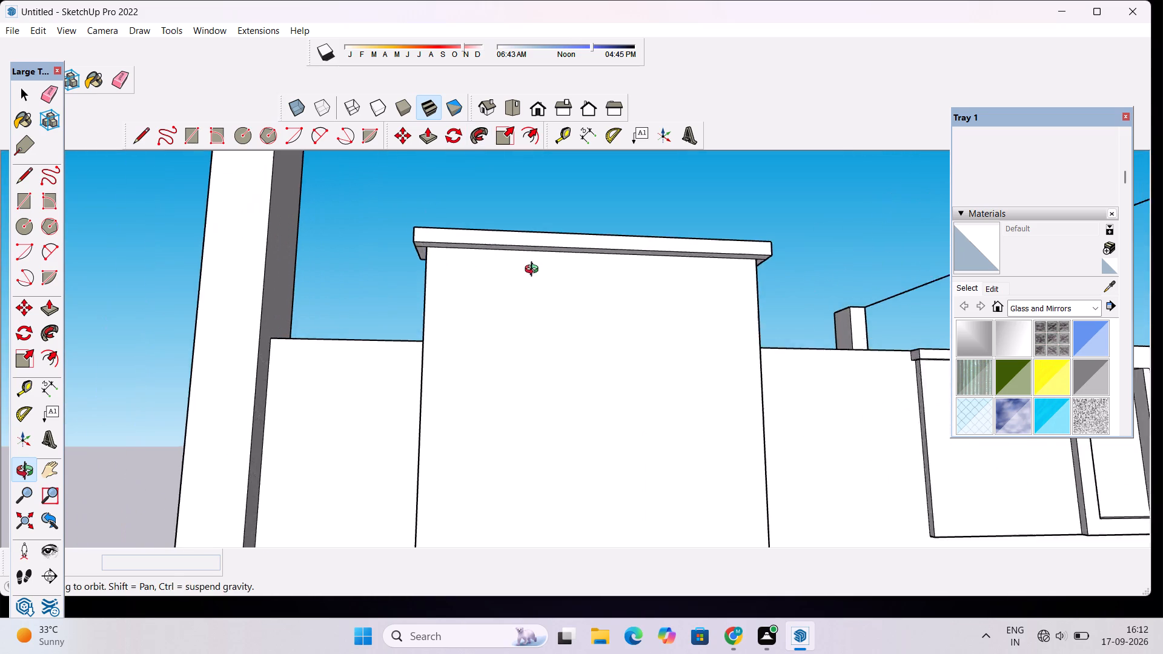
pyautogui.scroll(5, 534, 271)
pyautogui.scroll(-2, 583, 260)
pyautogui.keyDown('shift'); pyautogui.moveTo(583, 260); pyautogui.dragTo(536, 254); pyautogui.keyUp('shift')
pyautogui.scroll(3, 345, 244)
pyautogui.moveTo(362, 233); pyautogui.dragTo(376, 148)
pyautogui.scroll(3, 379, 194)
pyautogui.moveTo(373, 205); pyautogui.dragTo(408, 234)
pyautogui.scroll(2, 394, 222)
pyautogui.keyDown('shift'); pyautogui.moveTo(385, 210); pyautogui.dragTo(440, 273); pyautogui.keyUp('shift')
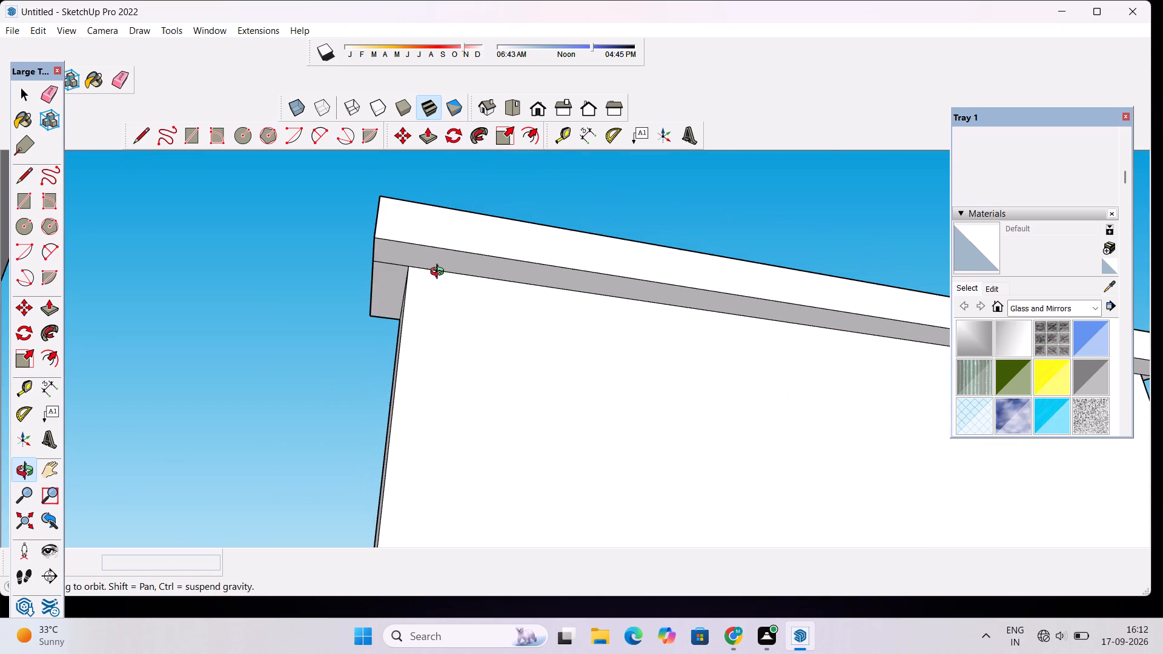
pyautogui.press('e')
pyautogui.scroll(3, 389, 256)
pyautogui.moveTo(389, 256); pyautogui.dragTo(389, 268)
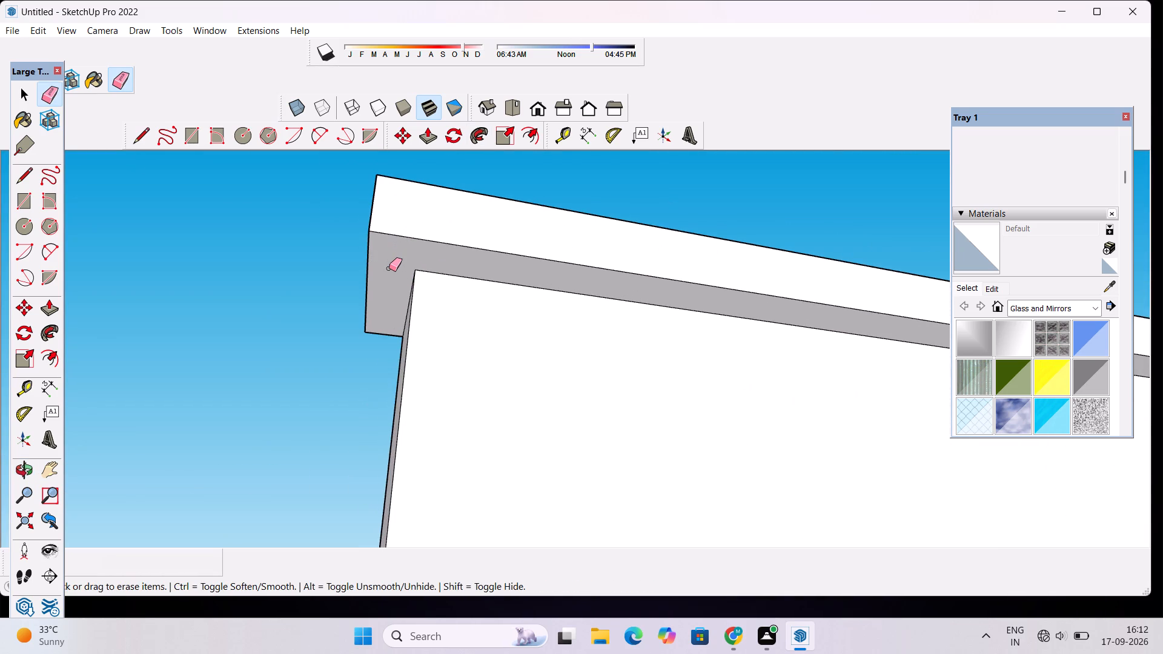
# Erase the seam line on the cap's underside at the corner nearest the sliding window.
pyautogui.press('o')
pyautogui.scroll(-4, 308, 268)
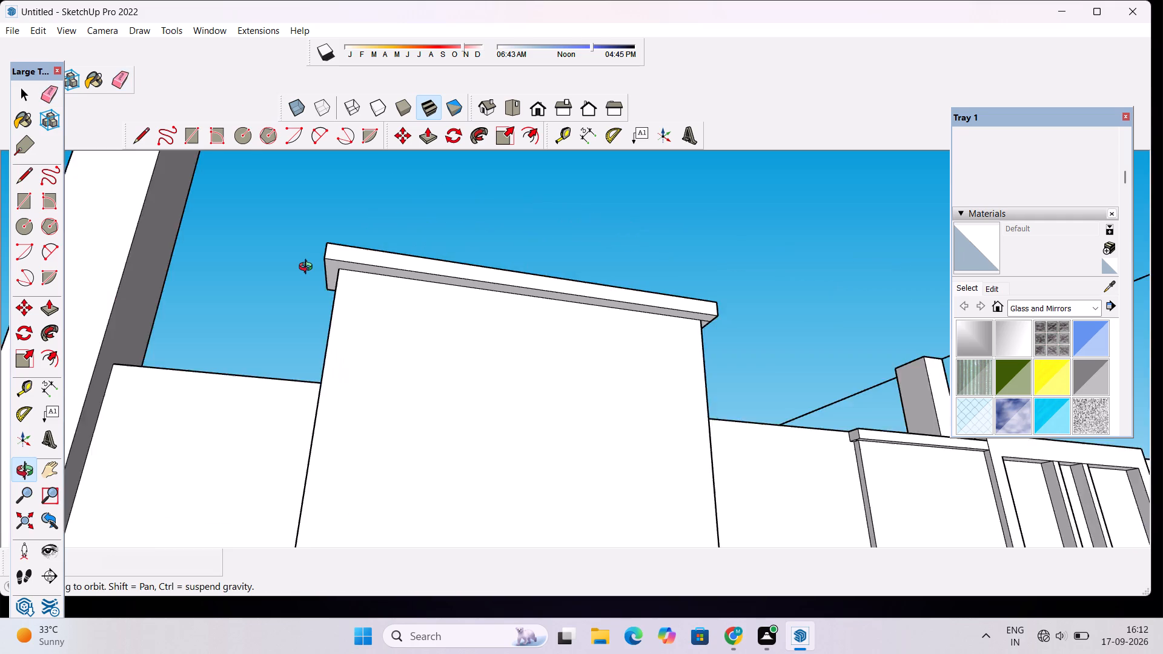
pyautogui.scroll(-6, 308, 268)
pyautogui.keyDown('shift'); pyautogui.moveTo(543, 296); pyautogui.dragTo(403, 337); pyautogui.keyUp('shift')
pyautogui.scroll(10, 385, 343)
pyautogui.moveTo(507, 332); pyautogui.dragTo(452, 332)
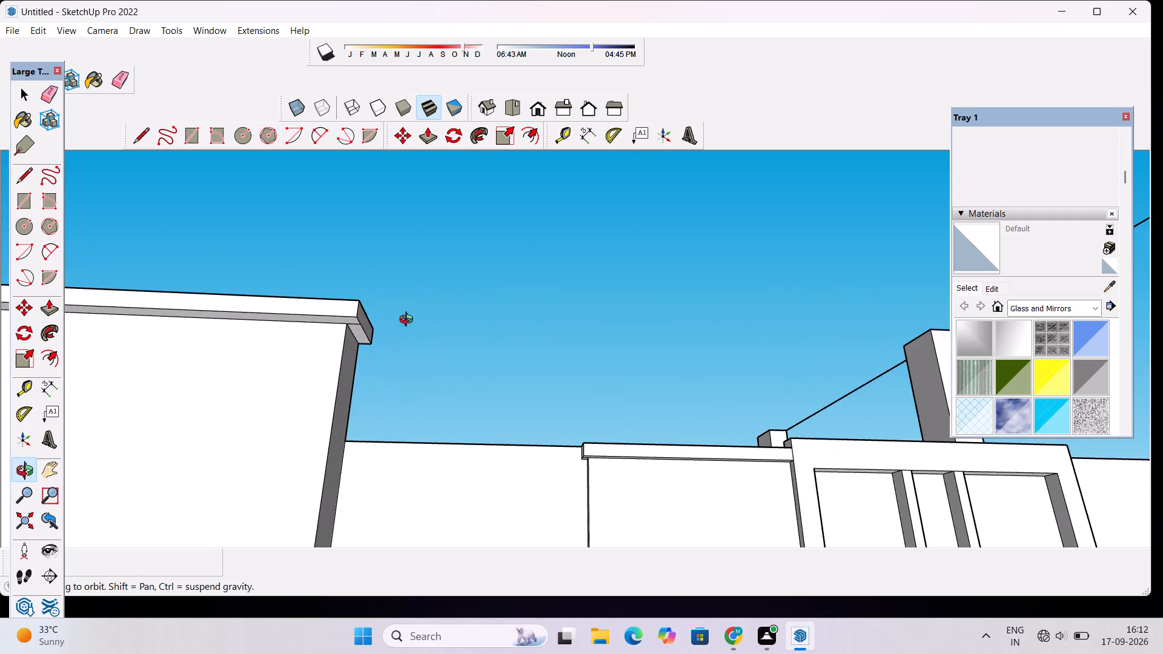
pyautogui.scroll(8, 369, 324)
pyautogui.keyDown('shift'); pyautogui.moveTo(420, 351); pyautogui.dragTo(482, 394); pyautogui.keyUp('shift')
pyautogui.scroll(-5, 490, 389)
pyautogui.keyDown('shift'); pyautogui.moveTo(471, 374); pyautogui.dragTo(489, 396); pyautogui.keyUp('shift')
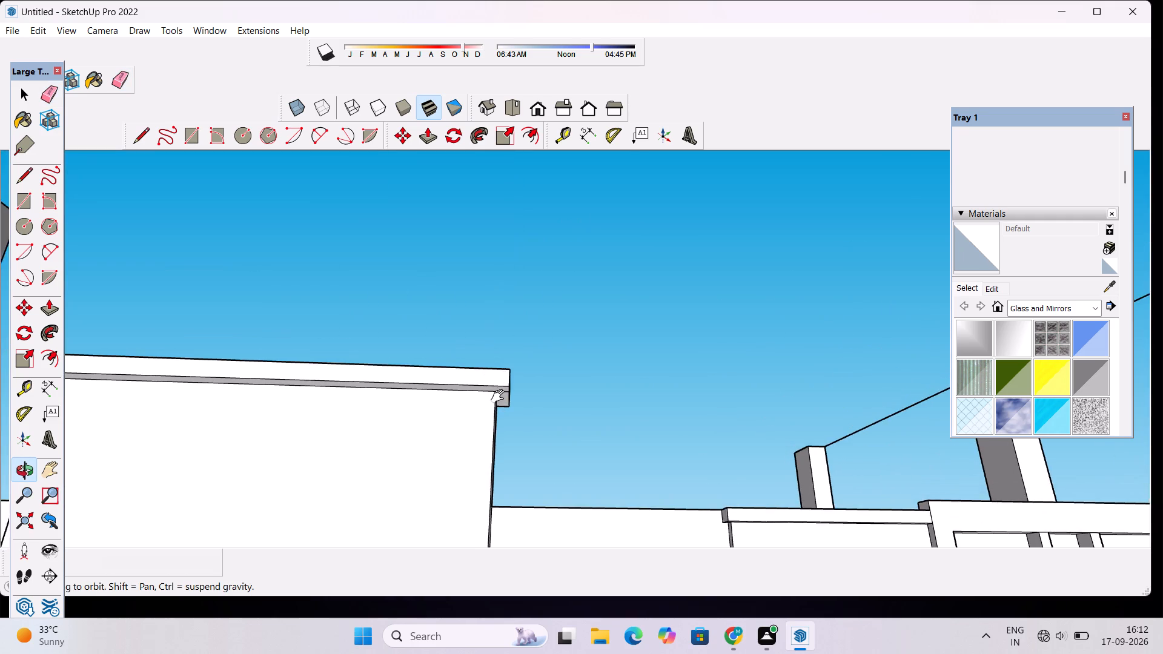
pyautogui.scroll(14, 500, 397)
pyautogui.keyDown('shift'); pyautogui.moveTo(516, 408); pyautogui.dragTo(510, 372); pyautogui.keyUp('shift')
pyautogui.keyDown('shift'); pyautogui.scroll(2, 500, 345); pyautogui.keyUp('shift')
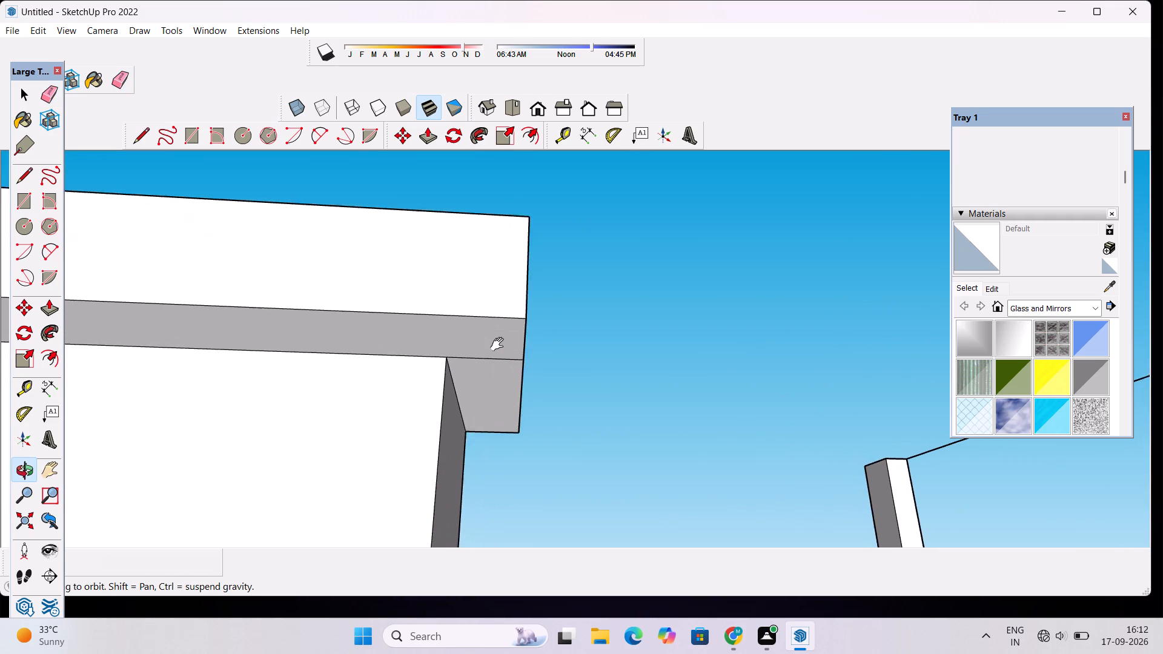
pyautogui.keyDown('shift'); pyautogui.scroll(5, 500, 345); pyautogui.keyUp('shift')
pyautogui.keyDown('shift'); pyautogui.moveTo(495, 381); pyautogui.dragTo(481, 338); pyautogui.keyUp('shift')
pyautogui.keyDown('shift'); pyautogui.scroll(3, 481, 338); pyautogui.keyUp('shift')
pyautogui.press('e')
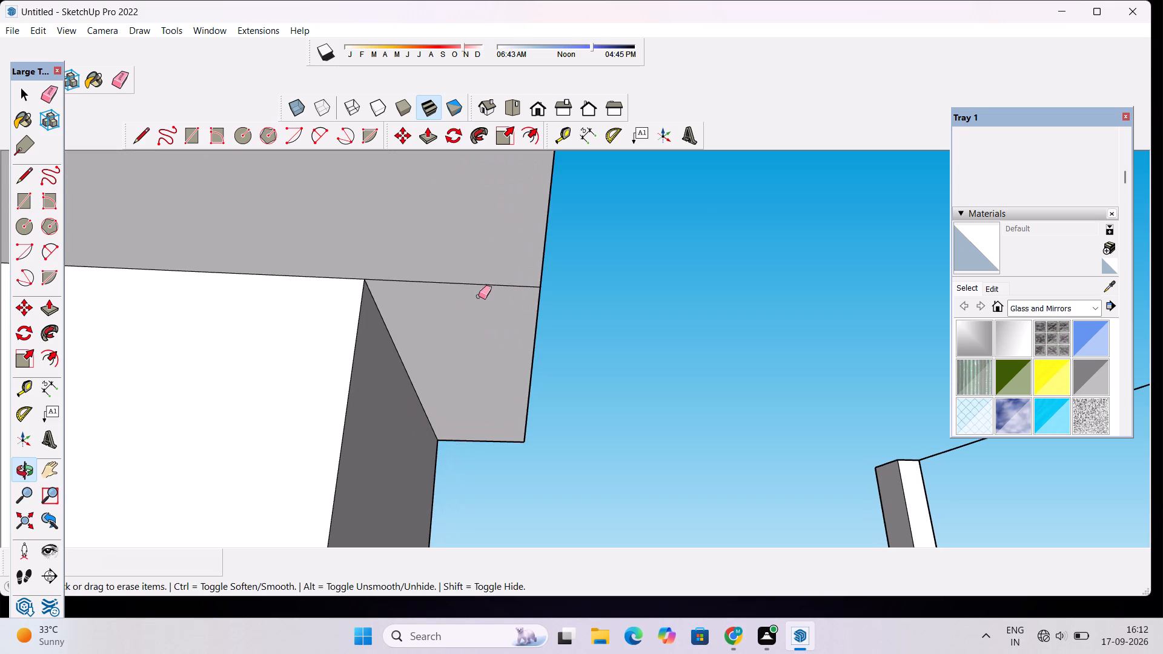
pyautogui.moveTo(480, 277); pyautogui.dragTo(482, 286)
# Examine the overhanging cap against the whole front facade, from eye level and from above the roof.
pyautogui.press('o')
pyautogui.scroll(-7, 482, 286)
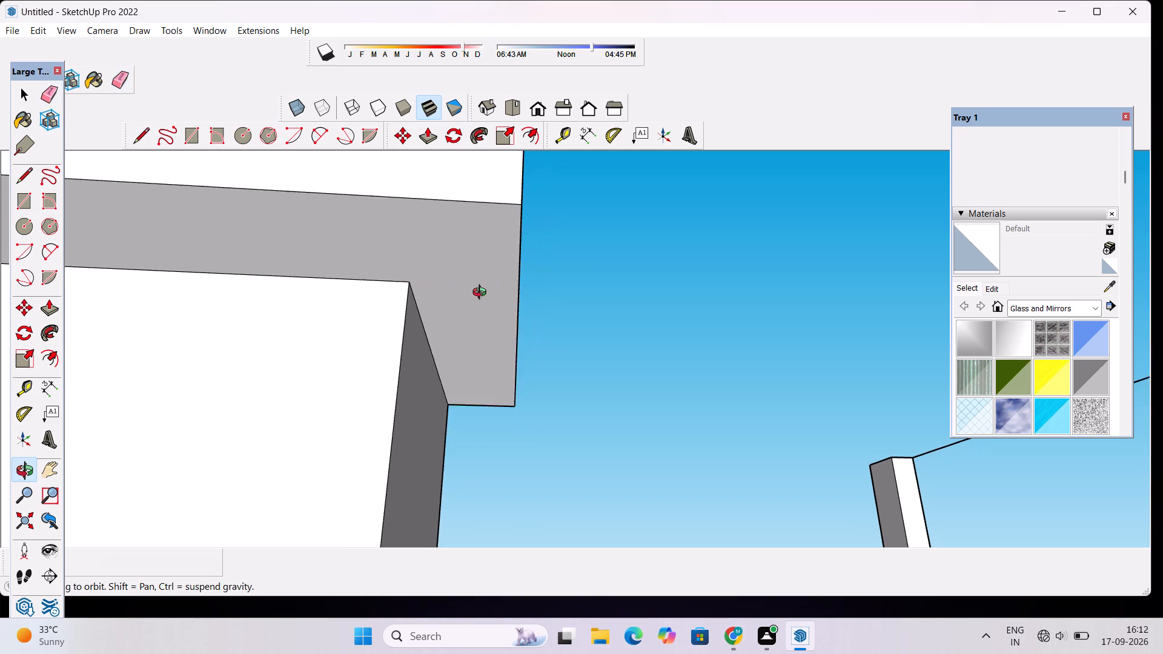
pyautogui.scroll(-20, 482, 294)
pyautogui.moveTo(501, 323); pyautogui.dragTo(510, 363)
pyautogui.scroll(-5, 510, 363)
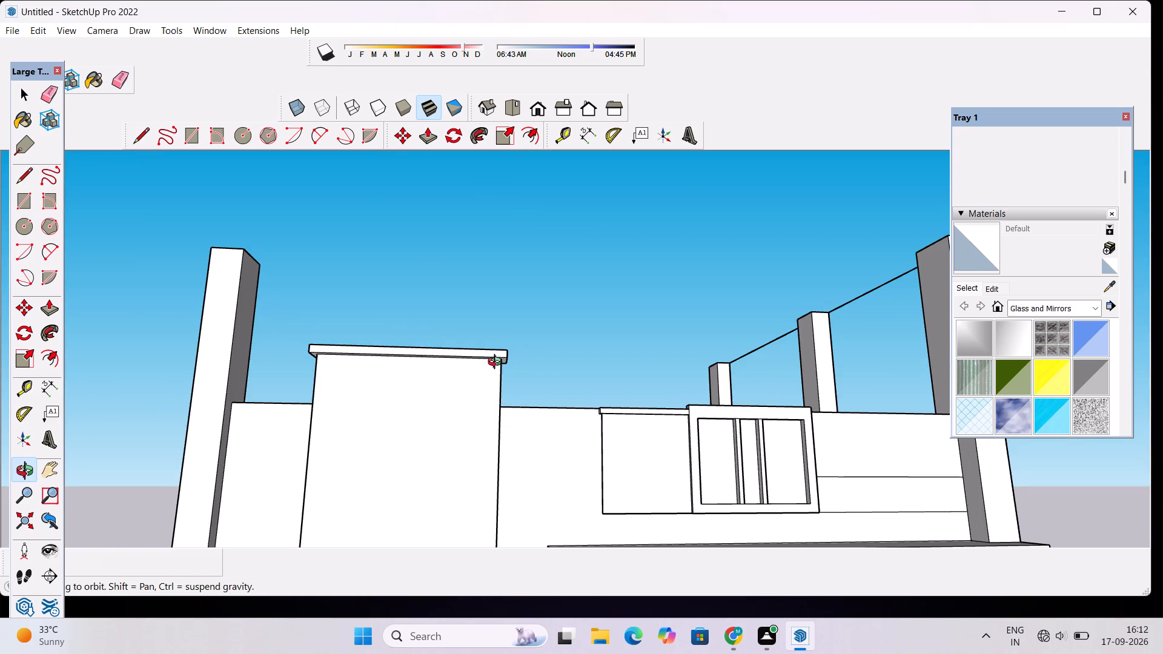
pyautogui.moveTo(496, 363); pyautogui.dragTo(495, 401)
pyautogui.scroll(5, 474, 369)
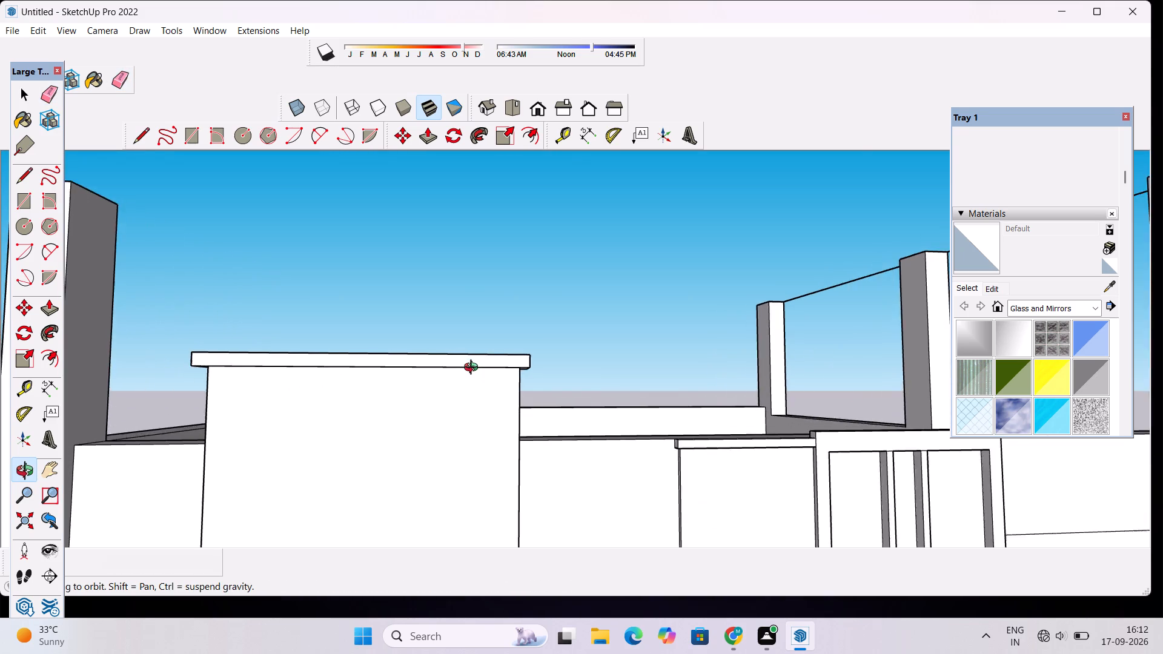
pyautogui.scroll(-5, 475, 363)
pyautogui.moveTo(520, 368); pyautogui.dragTo(526, 385)
pyautogui.scroll(-7, 480, 348)
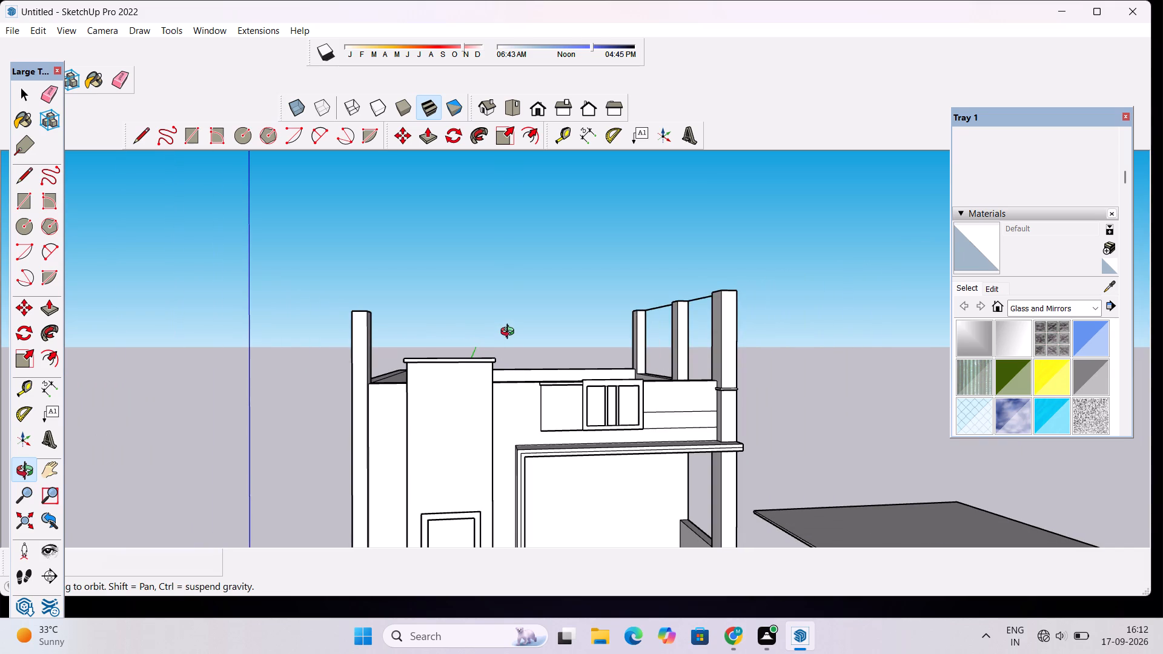
pyautogui.moveTo(516, 335); pyautogui.dragTo(511, 418)
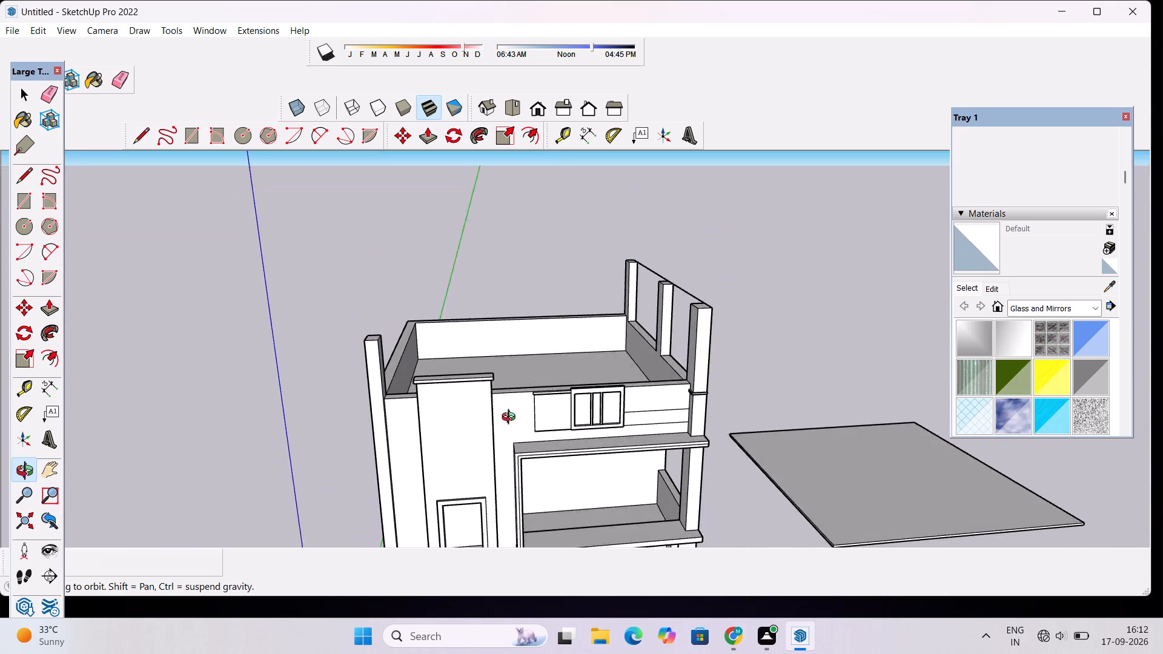
pyautogui.moveTo(511, 418); pyautogui.dragTo(482, 477)
# Draw a small rectangle on the cap's top face near the end beside the tall corner column.
pyautogui.scroll(11, 449, 398)
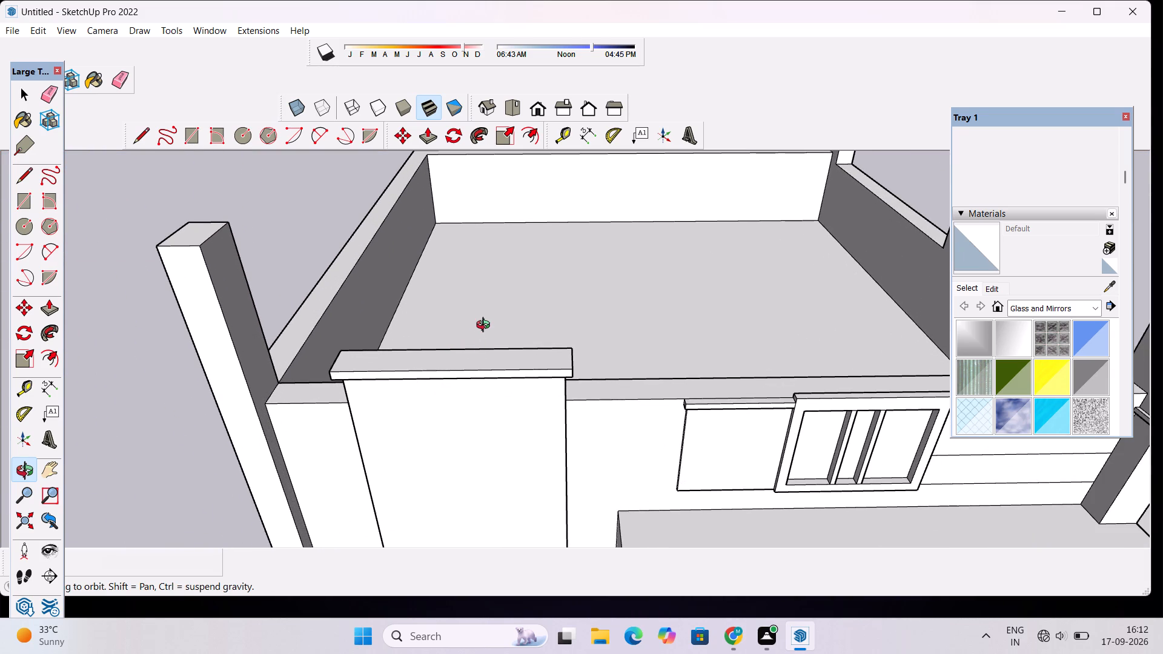
pyautogui.moveTo(494, 358); pyautogui.dragTo(488, 395)
pyautogui.scroll(2, 410, 386)
pyautogui.moveTo(406, 384); pyautogui.dragTo(427, 389)
pyautogui.keyDown('shift'); pyautogui.moveTo(408, 398); pyautogui.dragTo(417, 401); pyautogui.keyUp('shift')
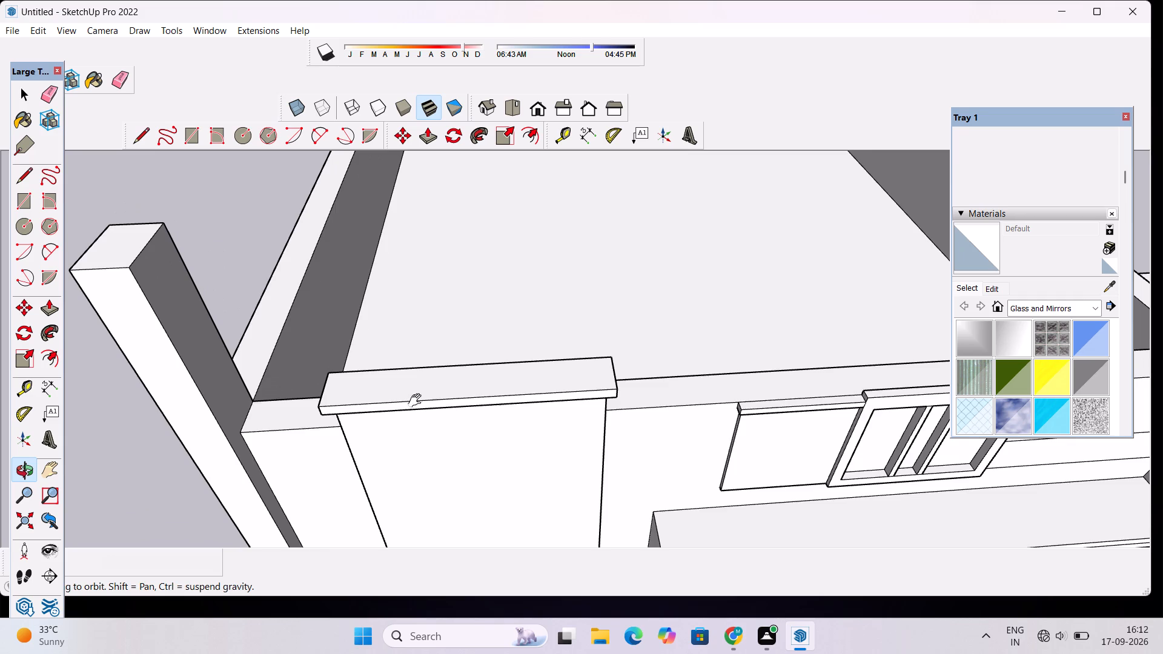
pyautogui.keyDown('shift'); pyautogui.moveTo(417, 401); pyautogui.dragTo(452, 405); pyautogui.keyUp('shift')
pyautogui.scroll(2, 452, 405)
pyautogui.press('r')
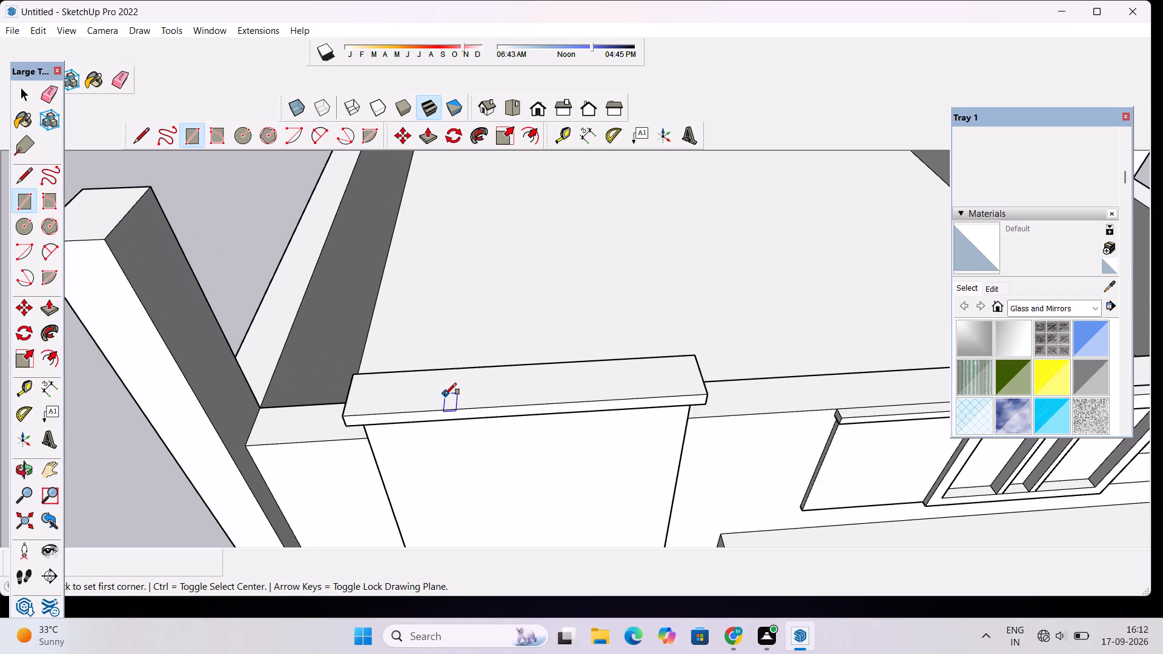
pyautogui.scroll(3, 372, 394)
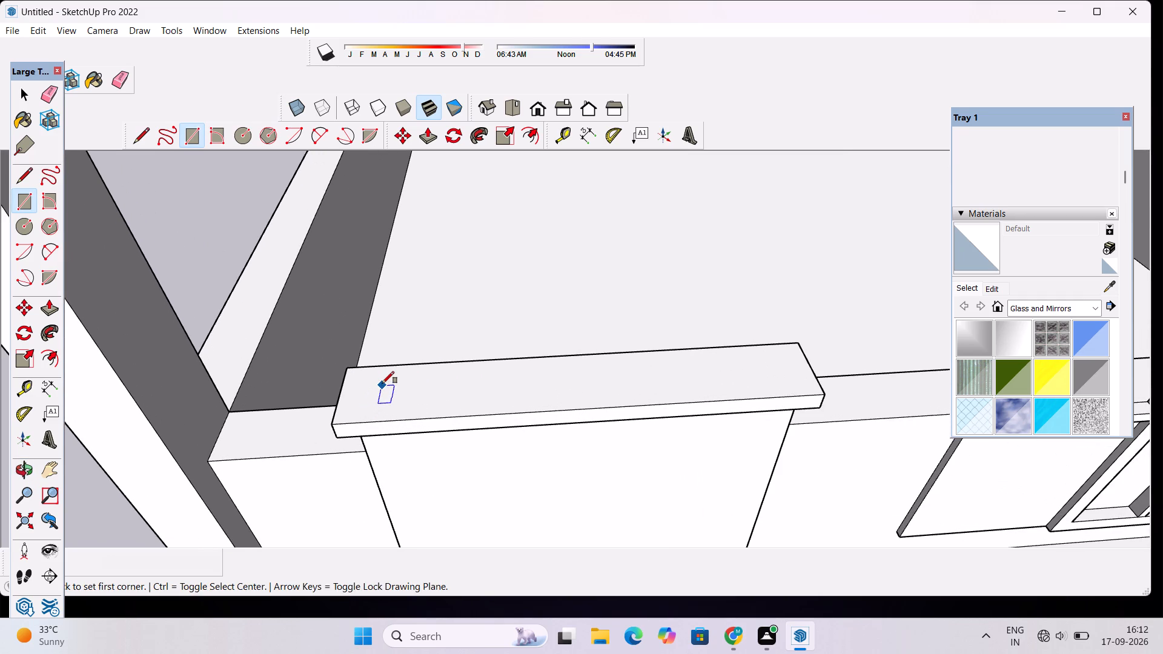
pyautogui.click(382, 382)
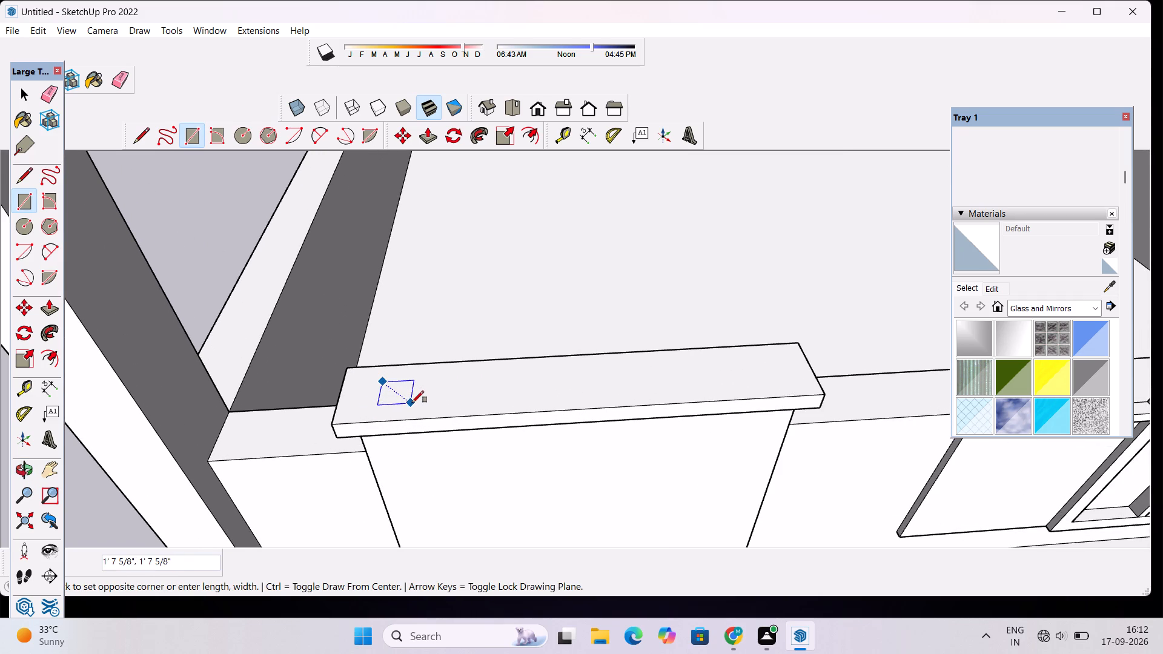
pyautogui.scroll(3, 417, 404)
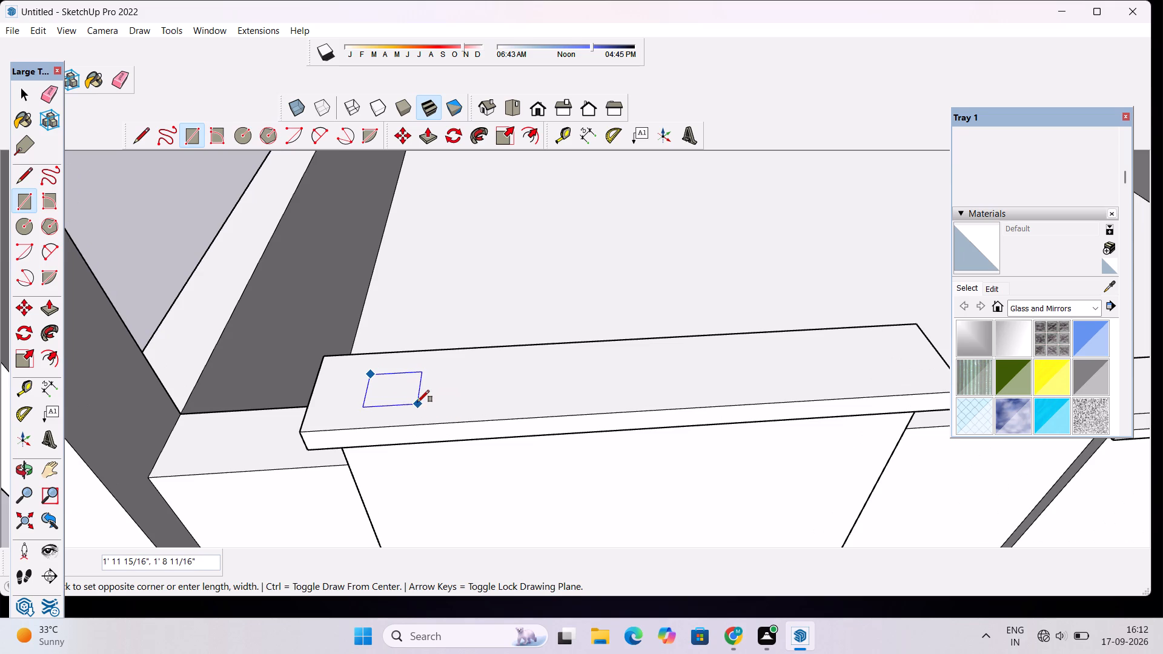
pyautogui.click(411, 401)
# Copy the small rectangle four times in a row along the cap's top, at intervals of about 4' to 5'3".
pyautogui.press('space')
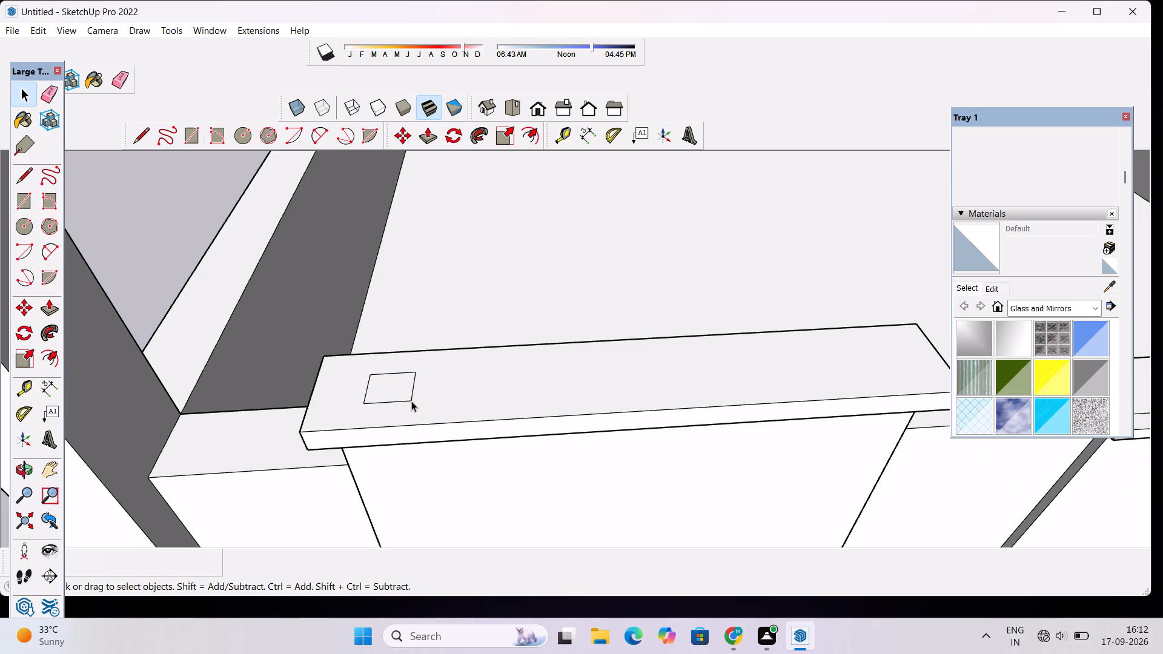
pyautogui.doubleClick(396, 388)
pyautogui.press('m')
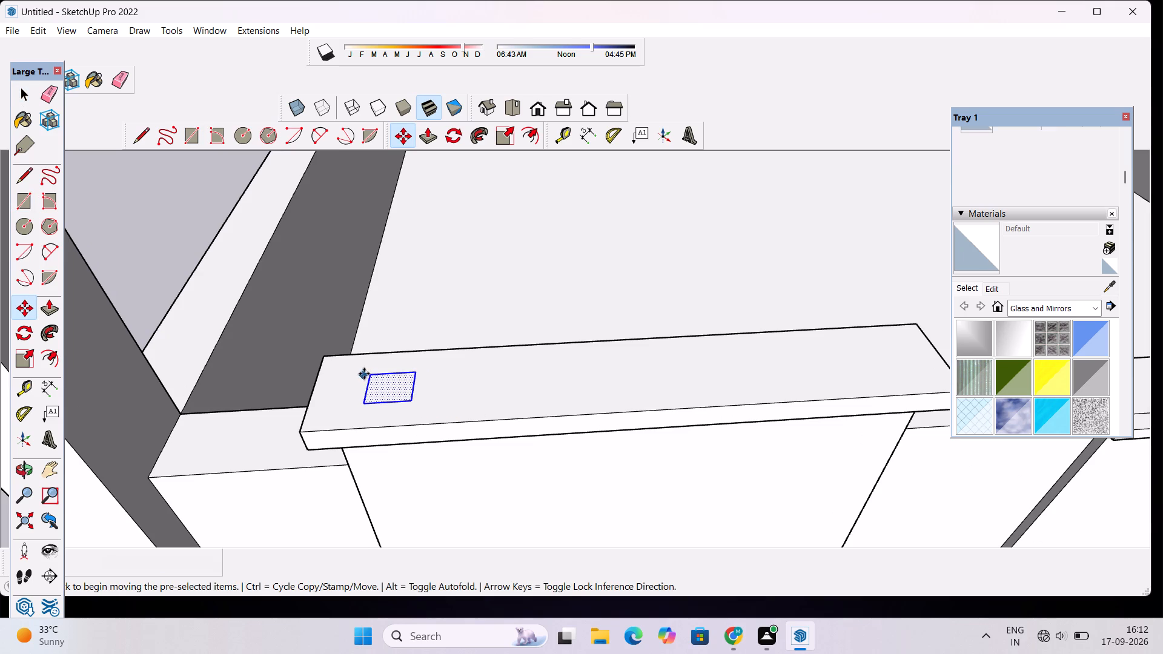
pyautogui.click(369, 373)
pyautogui.scroll(-8, 405, 376)
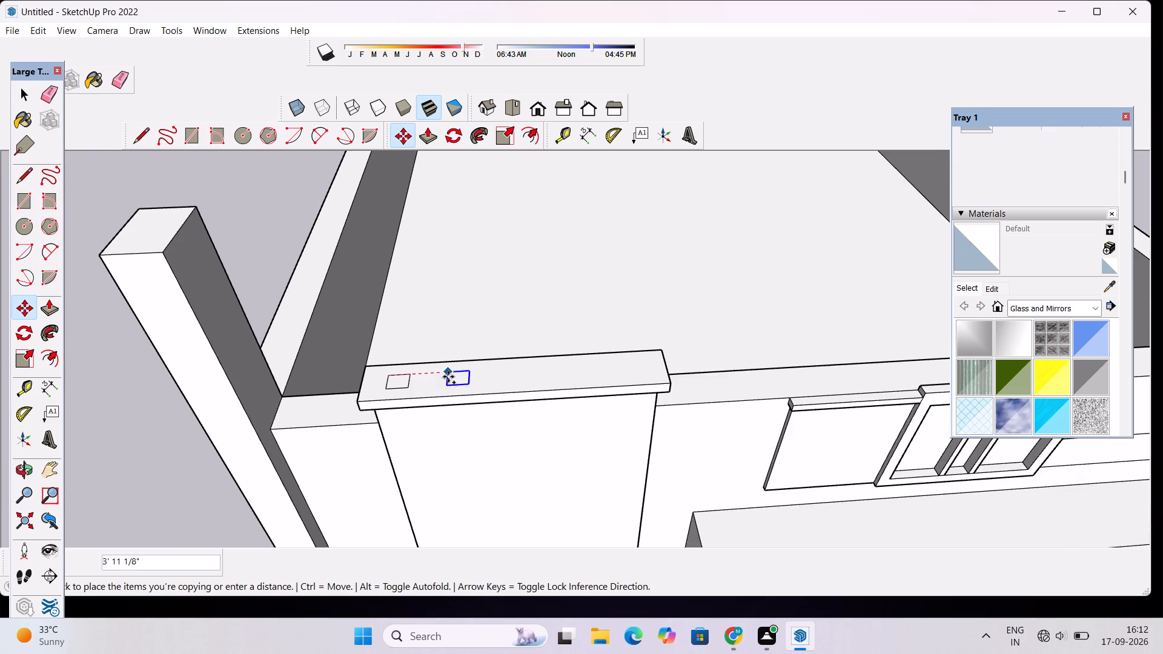
pyautogui.scroll(3, 454, 378)
pyautogui.click(454, 378)
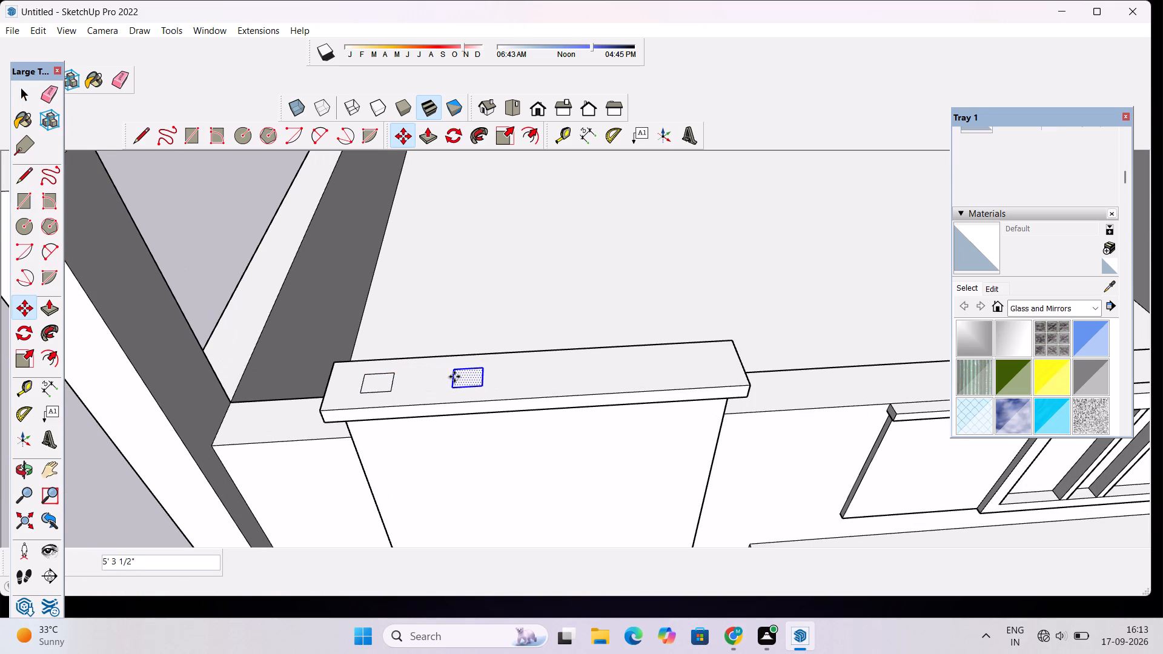
pyautogui.click(456, 372)
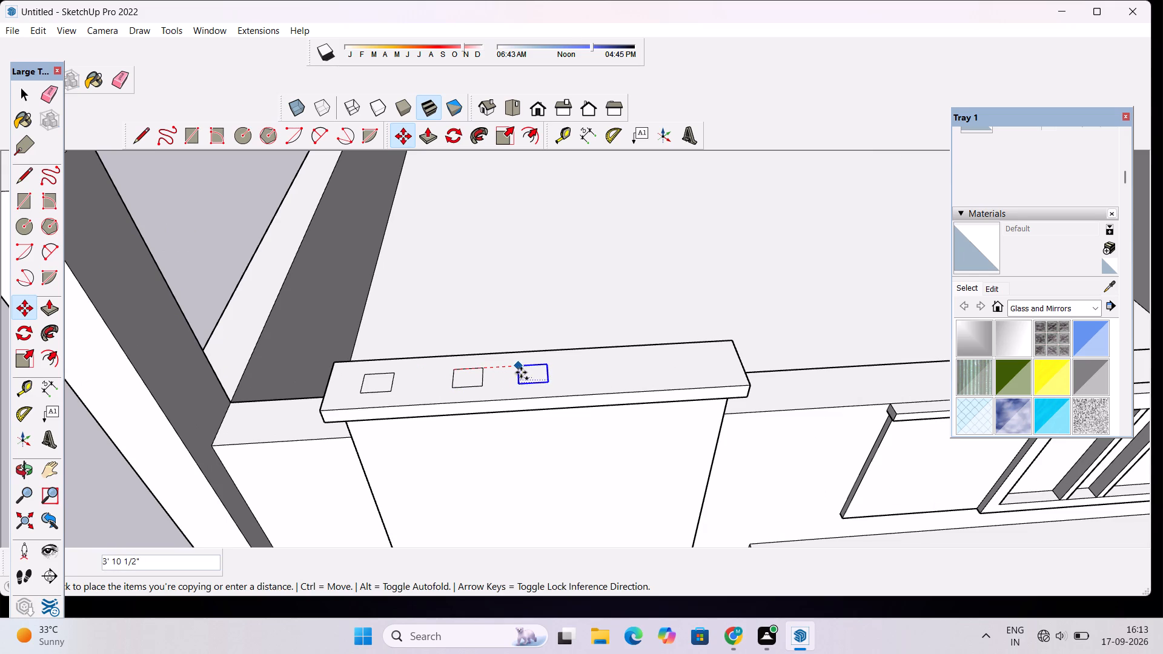
pyautogui.click(526, 373)
pyautogui.click(526, 368)
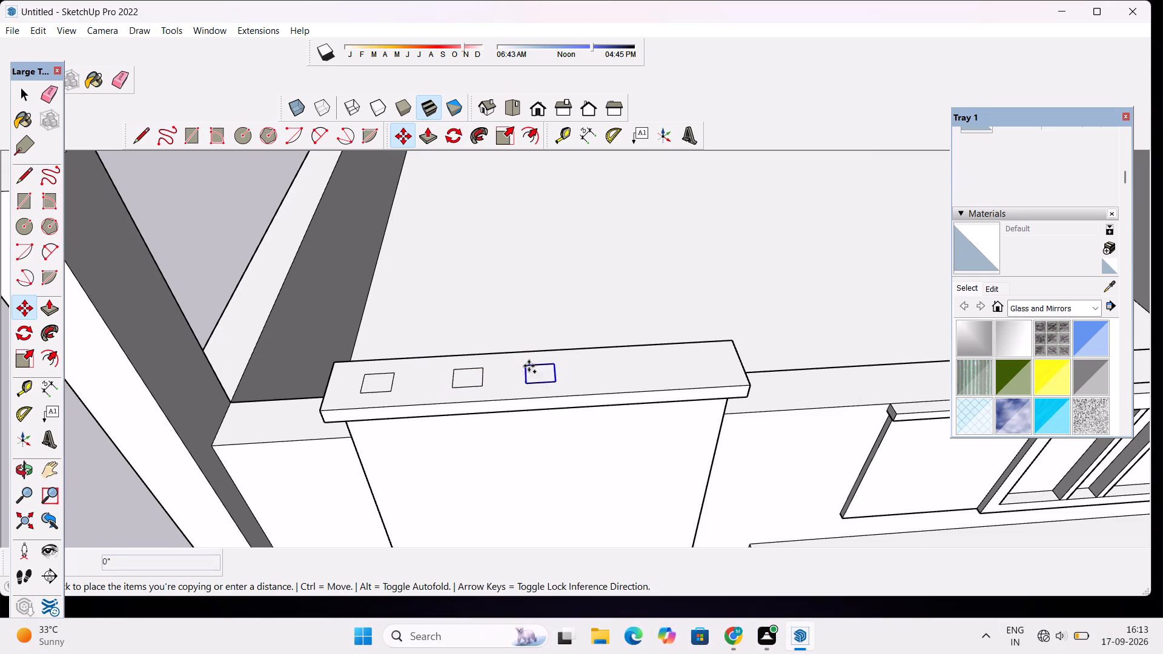
pyautogui.click(591, 364)
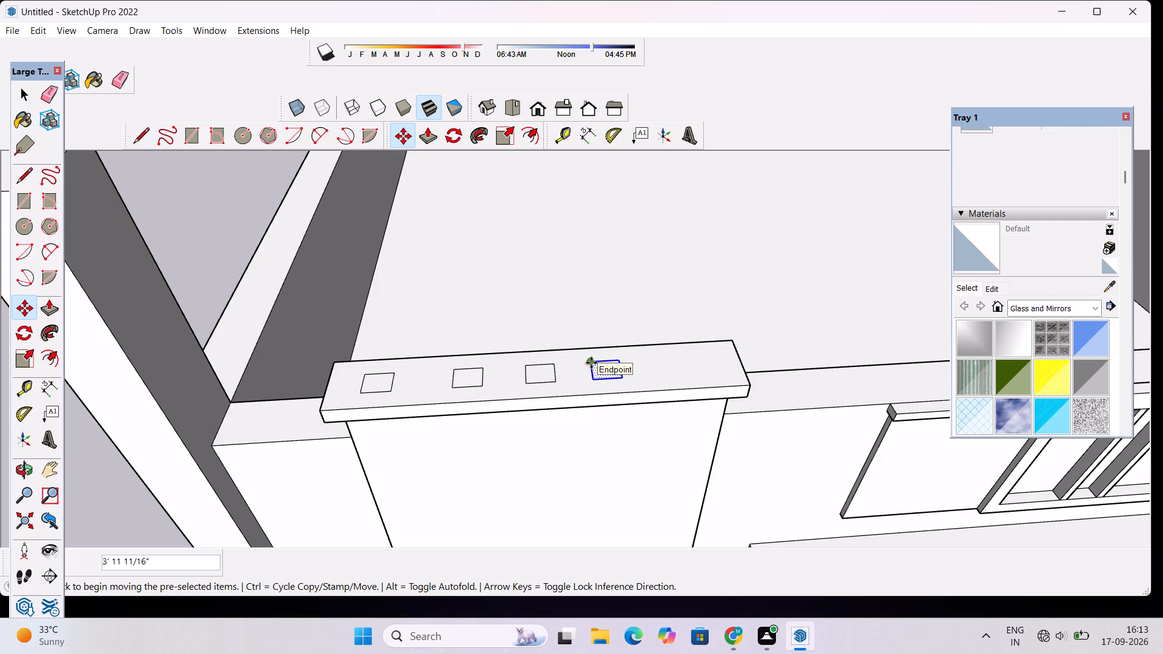
pyautogui.click(591, 363)
pyautogui.click(657, 360)
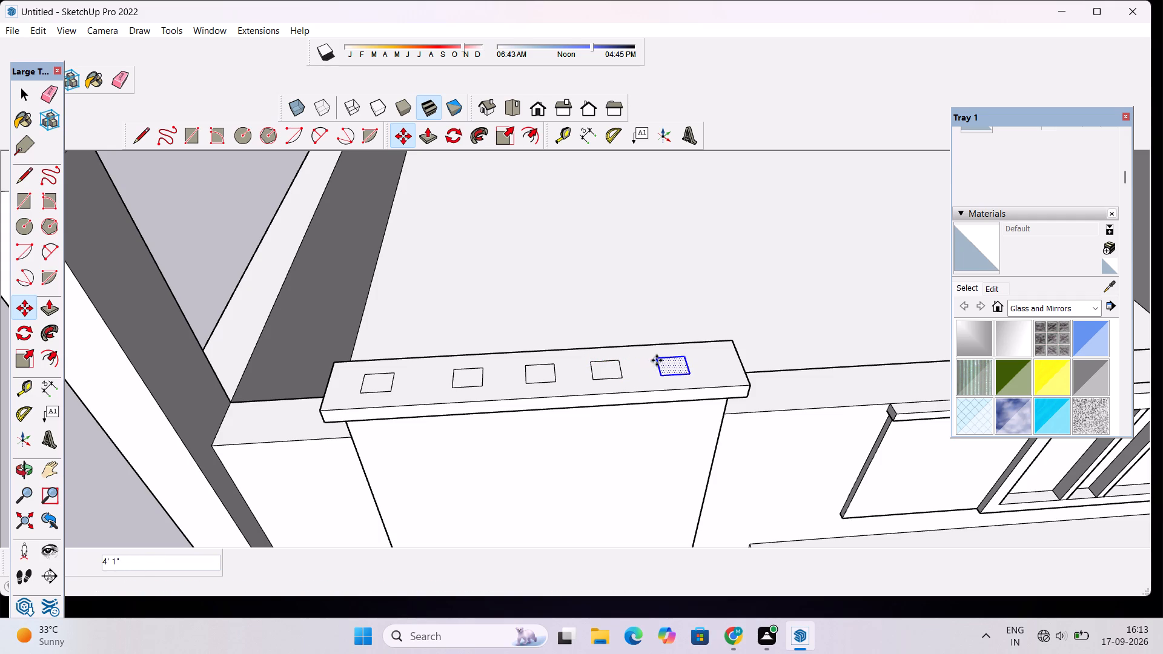
# Move the second rectangle from the corner column about 4 1/4" toward the first to even out the row's spacing.
pyautogui.scroll(-4, 448, 332)
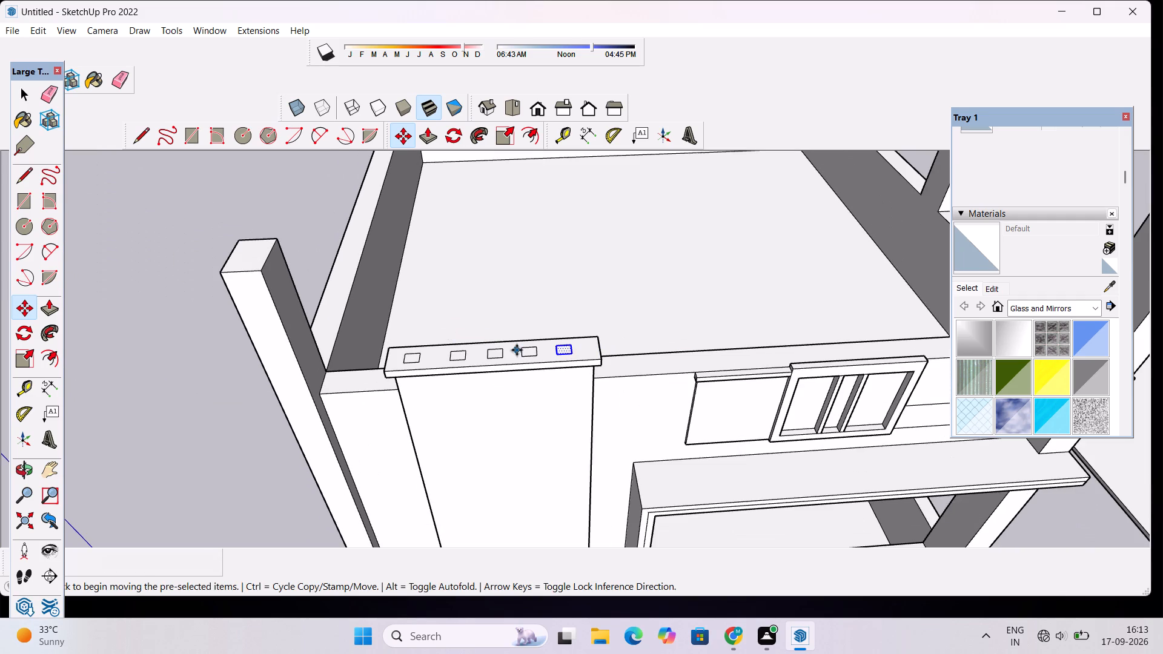
pyautogui.press('o')
pyautogui.moveTo(549, 435); pyautogui.dragTo(520, 381)
pyautogui.moveTo(515, 378); pyautogui.dragTo(531, 391)
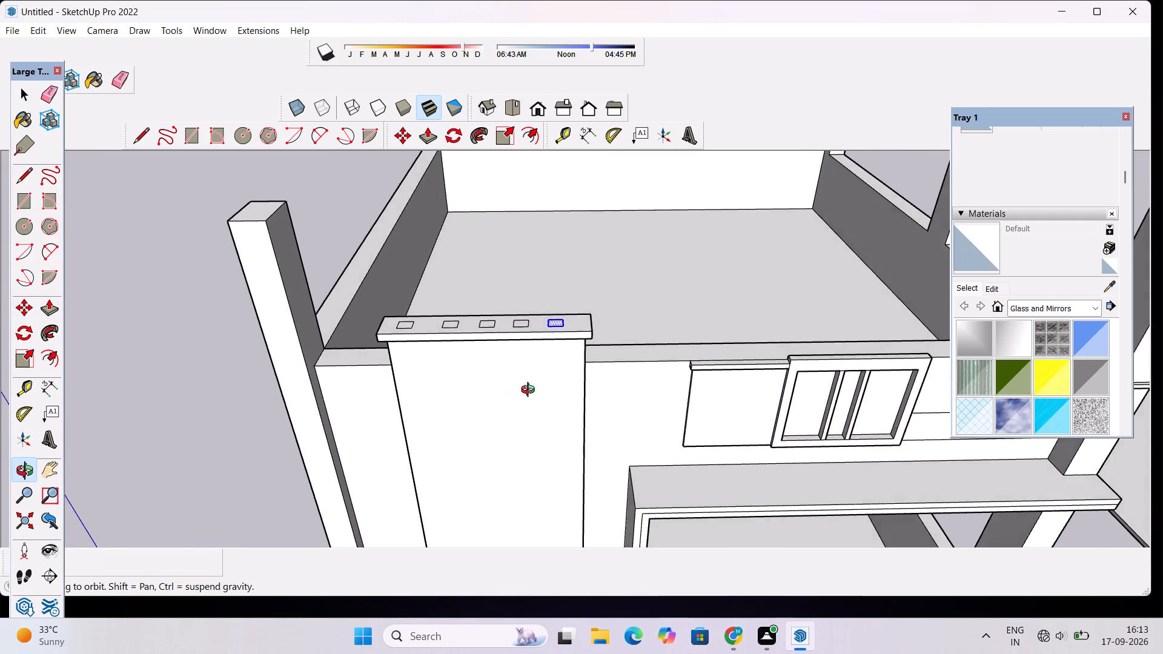
pyautogui.moveTo(531, 391); pyautogui.dragTo(549, 397)
pyautogui.moveTo(549, 395); pyautogui.dragTo(515, 418)
pyautogui.scroll(3, 445, 373)
pyautogui.keyDown('shift'); pyautogui.moveTo(438, 380); pyautogui.dragTo(414, 409); pyautogui.keyUp('shift')
pyautogui.scroll(3, 409, 412)
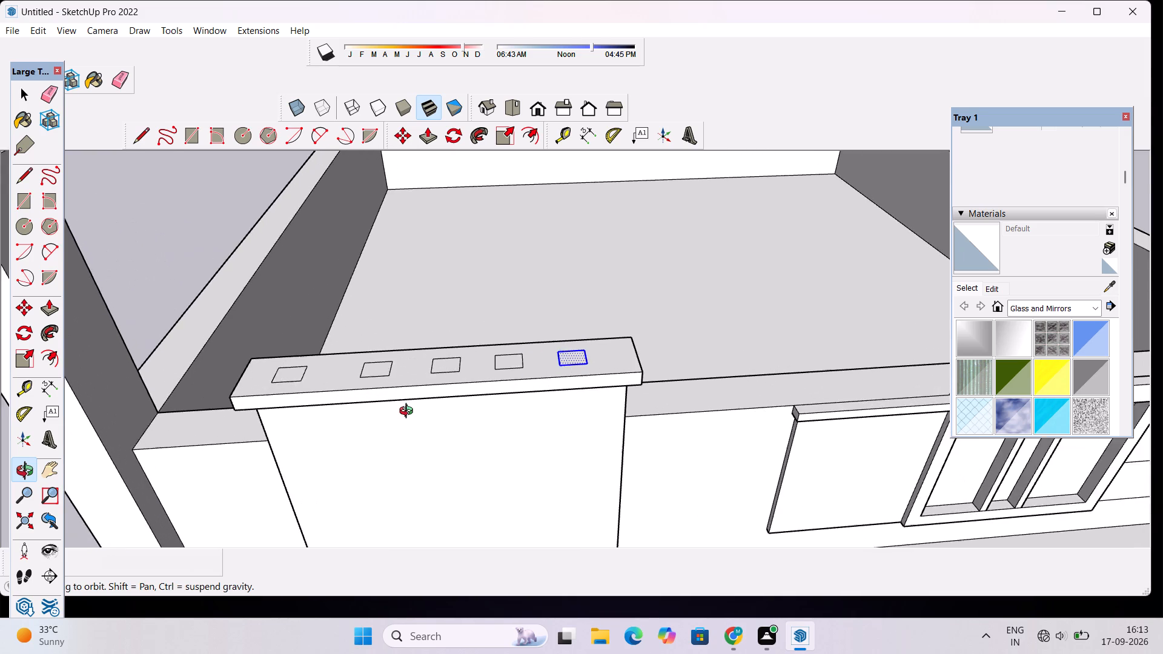
pyautogui.moveTo(409, 412); pyautogui.dragTo(420, 441)
pyautogui.scroll(2, 416, 403)
pyautogui.moveTo(416, 405); pyautogui.dragTo(417, 419)
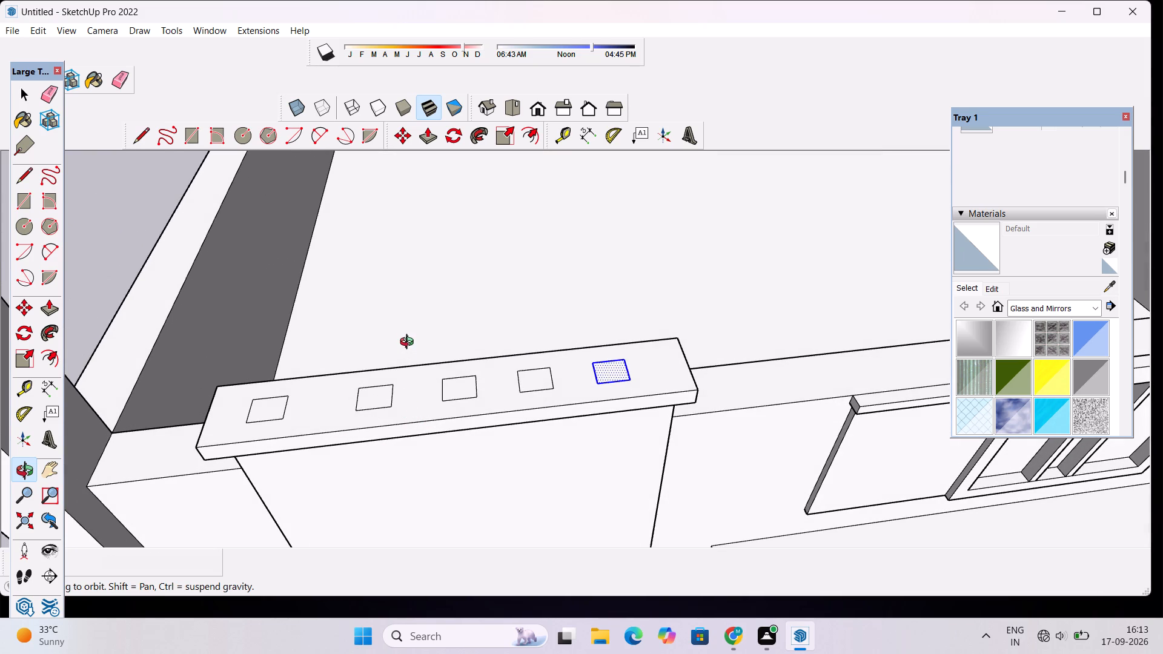
pyautogui.press('space')
pyautogui.tripleClick(383, 391)
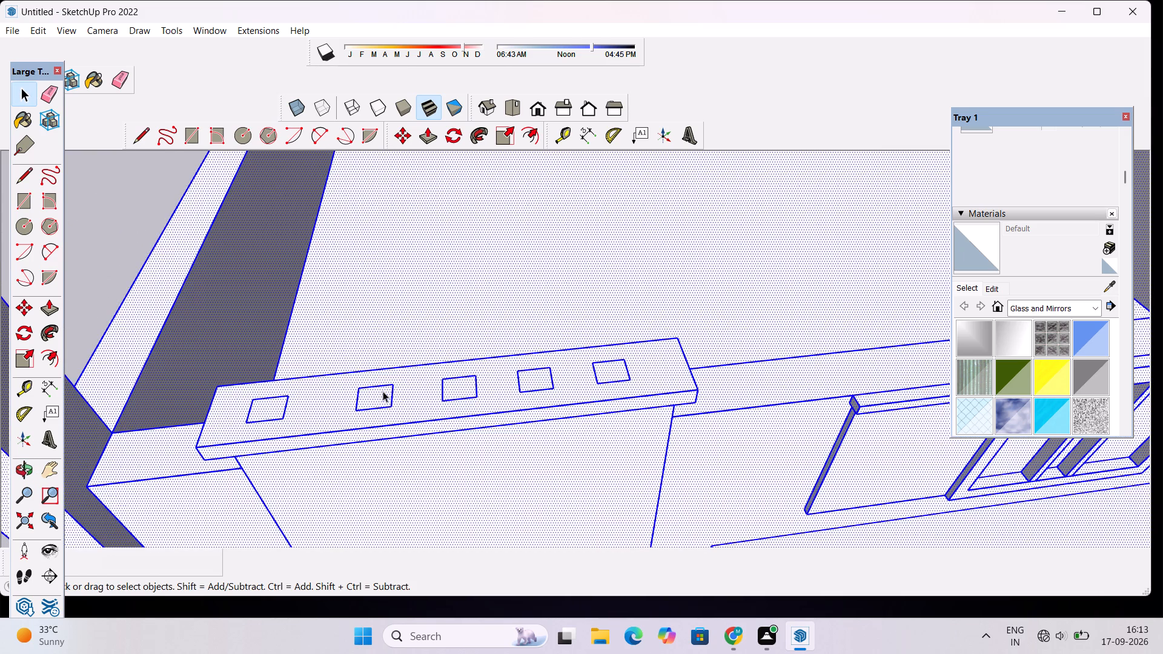
pyautogui.click(485, 318)
pyautogui.doubleClick(377, 398)
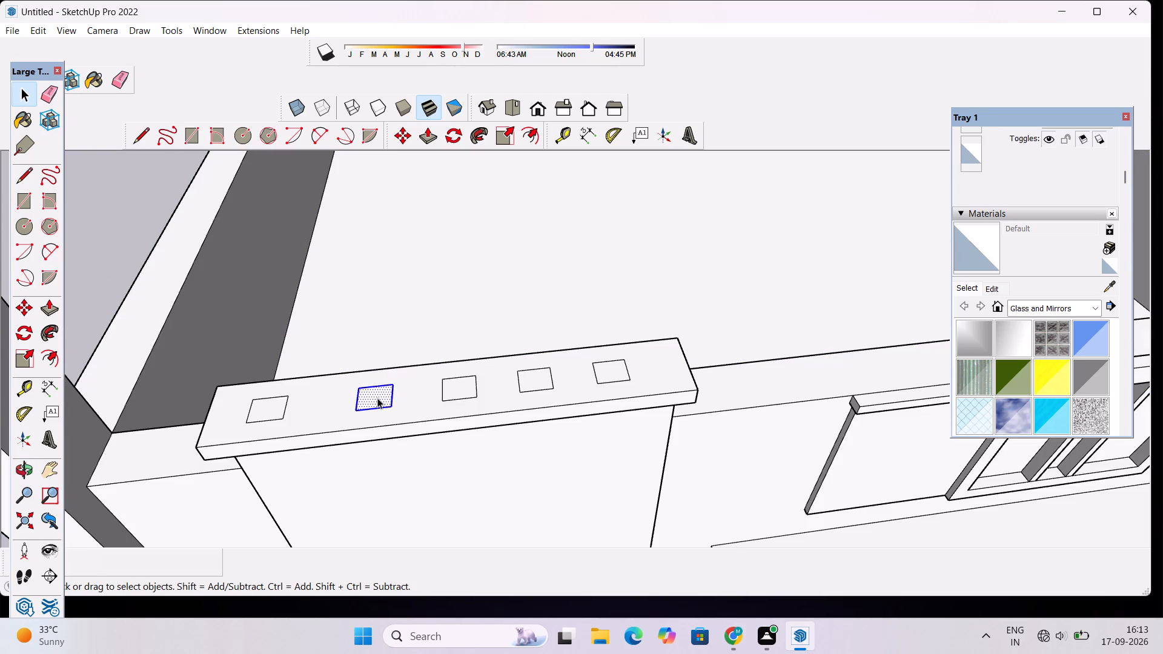
pyautogui.press('m')
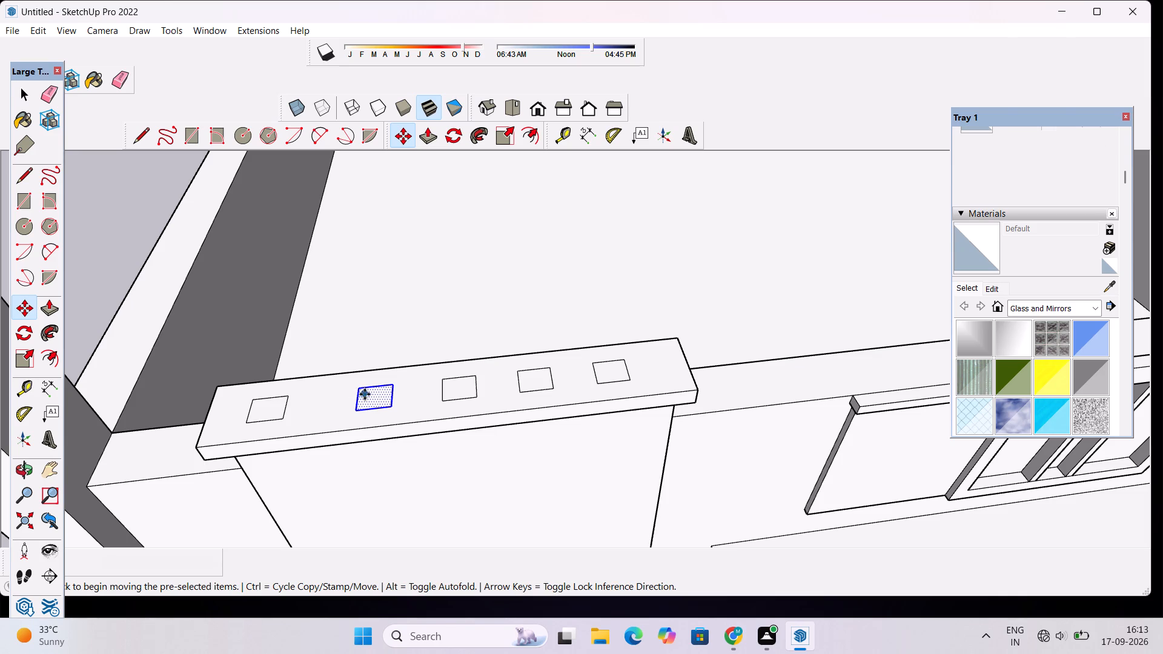
pyautogui.click(362, 390)
pyautogui.click(352, 390)
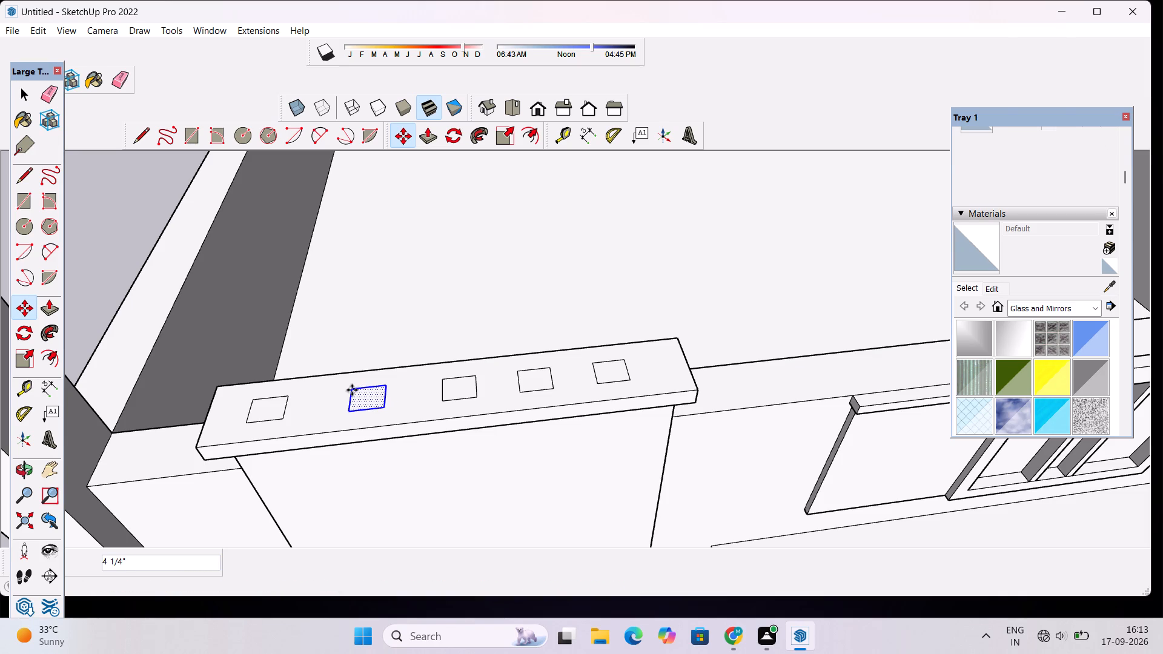
pyautogui.press('space')
pyautogui.press('space')
pyautogui.click(128, 235)
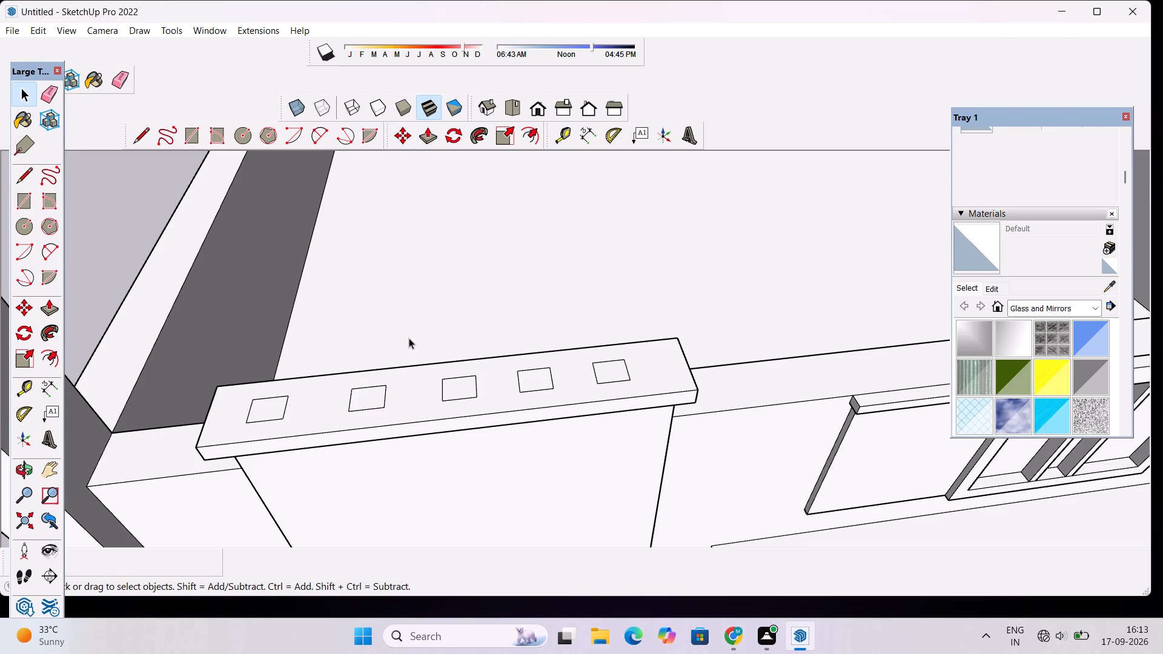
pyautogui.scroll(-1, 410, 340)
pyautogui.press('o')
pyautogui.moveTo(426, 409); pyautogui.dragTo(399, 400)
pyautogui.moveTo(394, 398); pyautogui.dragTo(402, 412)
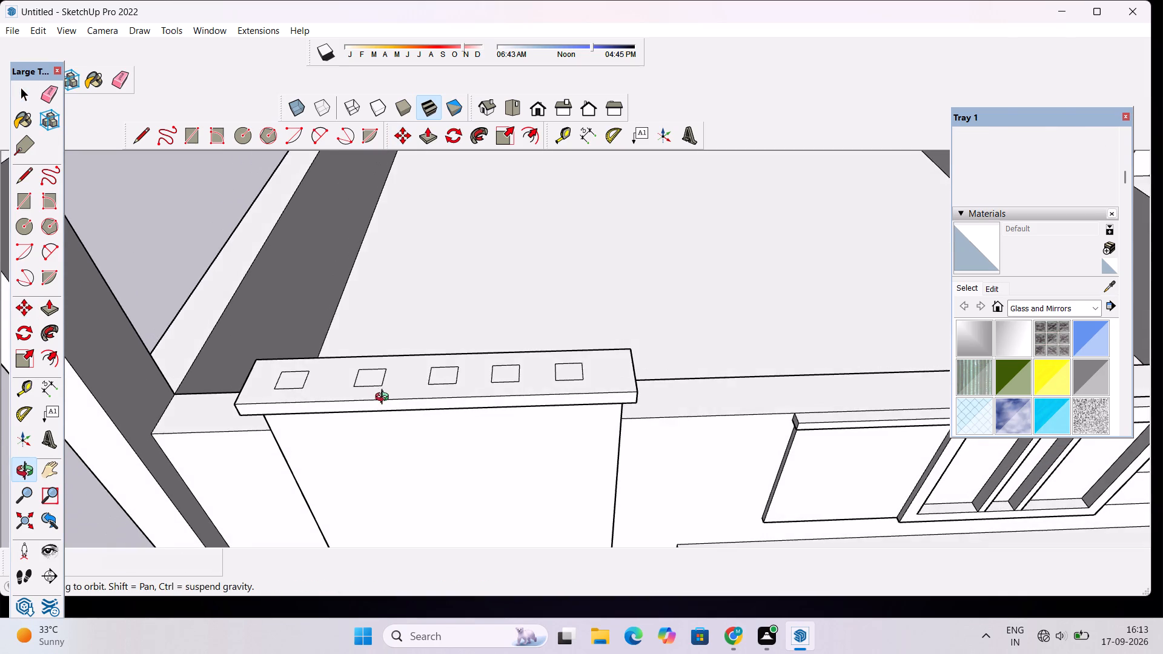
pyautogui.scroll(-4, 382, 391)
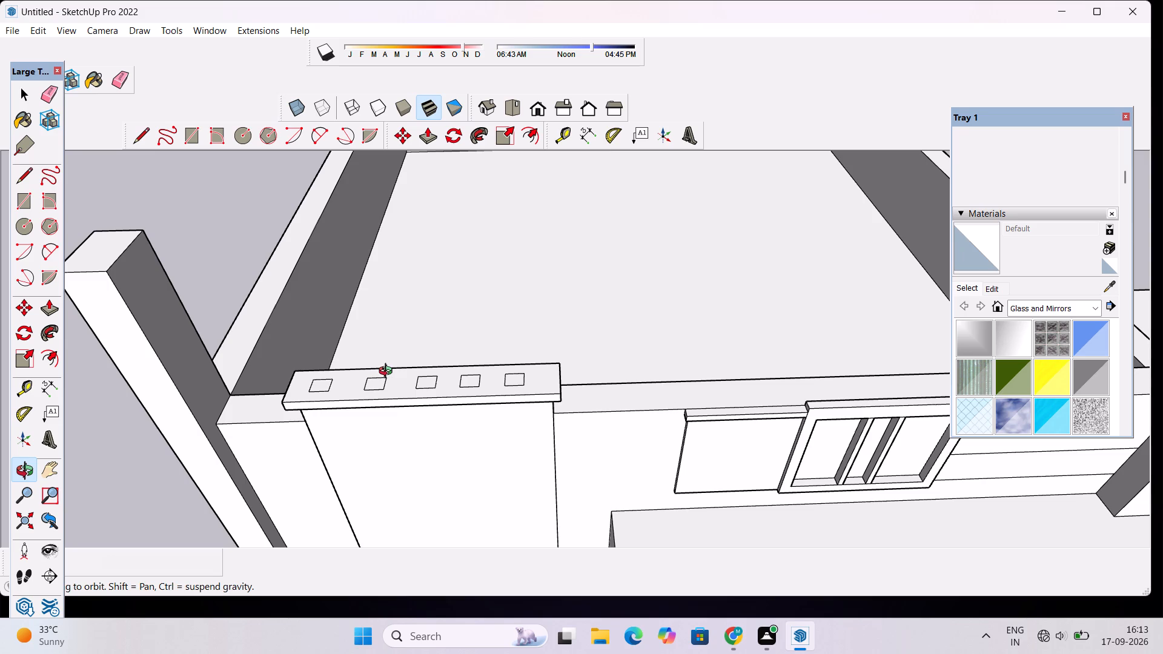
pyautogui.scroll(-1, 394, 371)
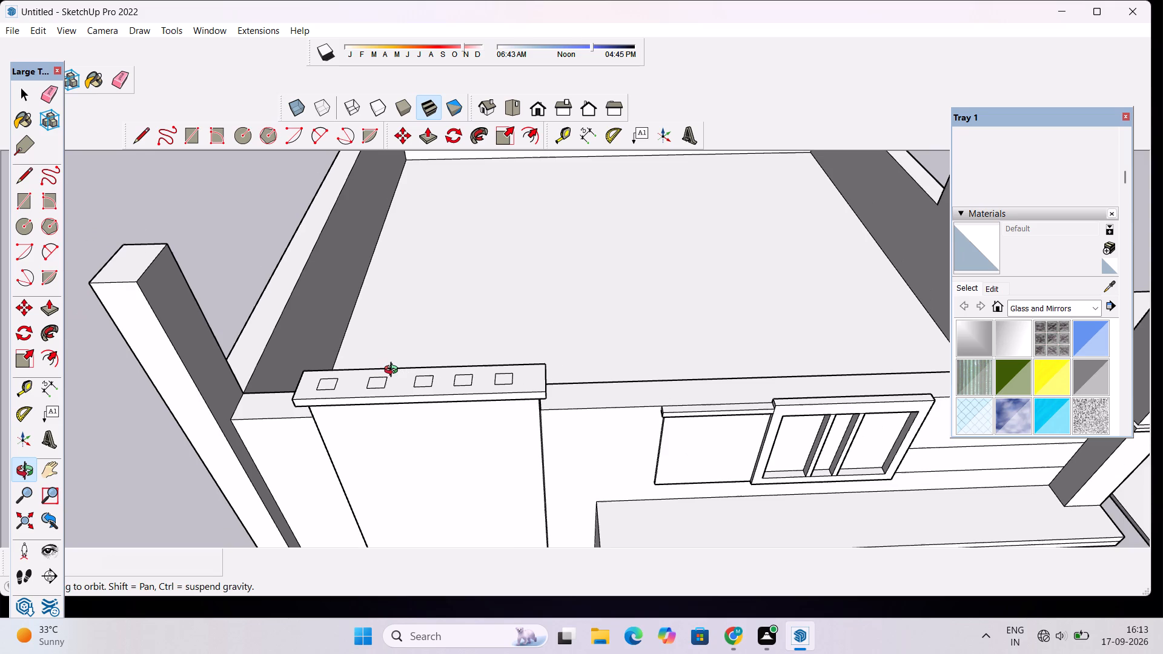
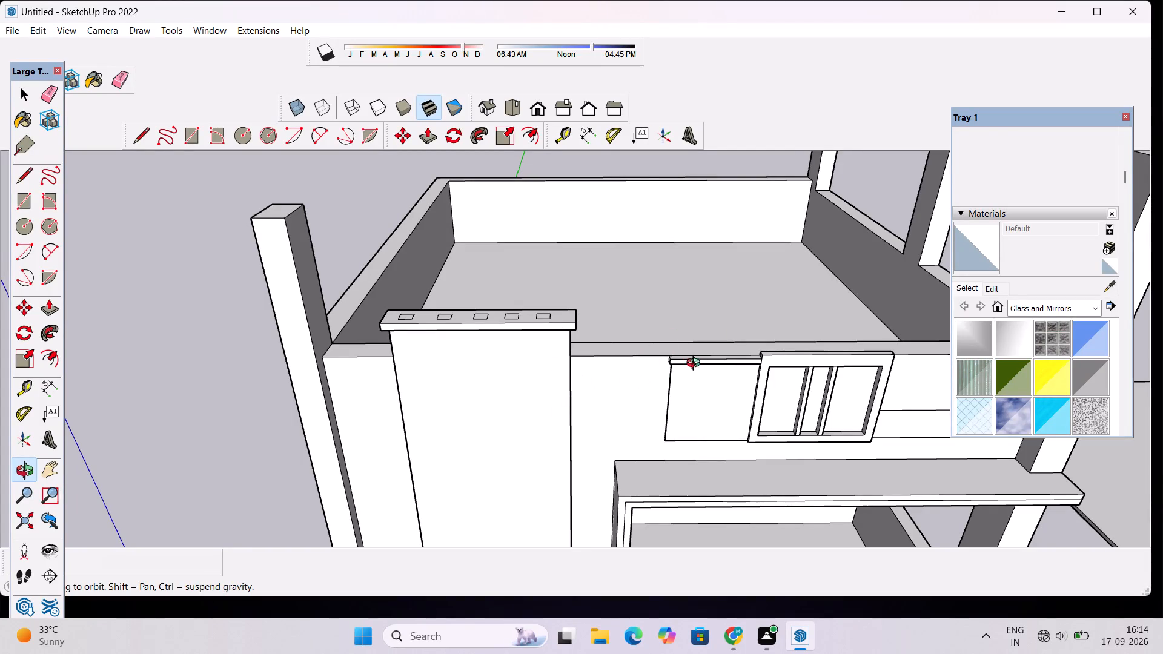
# Examine the spacing of the row of rectangles on the cap, from above the roof and close up.
pyautogui.scroll(-9, 692, 349)
pyautogui.moveTo(652, 386); pyautogui.dragTo(651, 357)
pyautogui.scroll(3, 651, 357)
pyautogui.moveTo(655, 359); pyautogui.dragTo(675, 436)
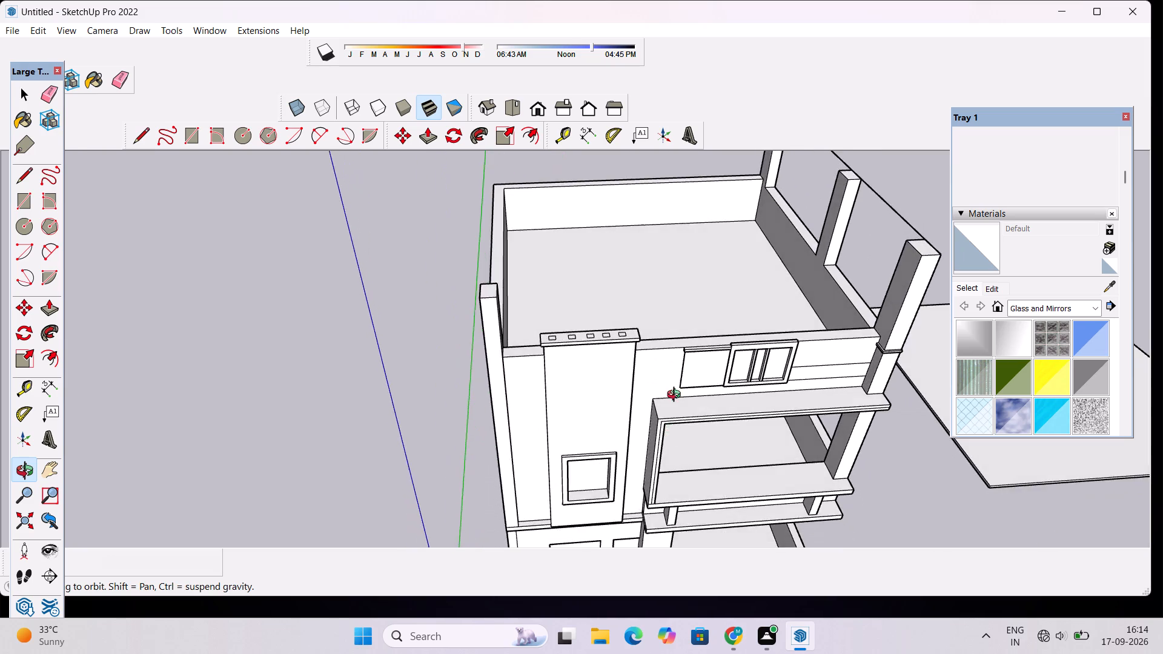
pyautogui.scroll(4, 677, 396)
pyautogui.moveTo(671, 363); pyautogui.dragTo(669, 391)
pyautogui.scroll(3, 658, 380)
pyautogui.keyDown('shift'); pyautogui.moveTo(600, 327); pyautogui.dragTo(622, 383); pyautogui.keyUp('shift')
pyautogui.scroll(-3, 622, 383)
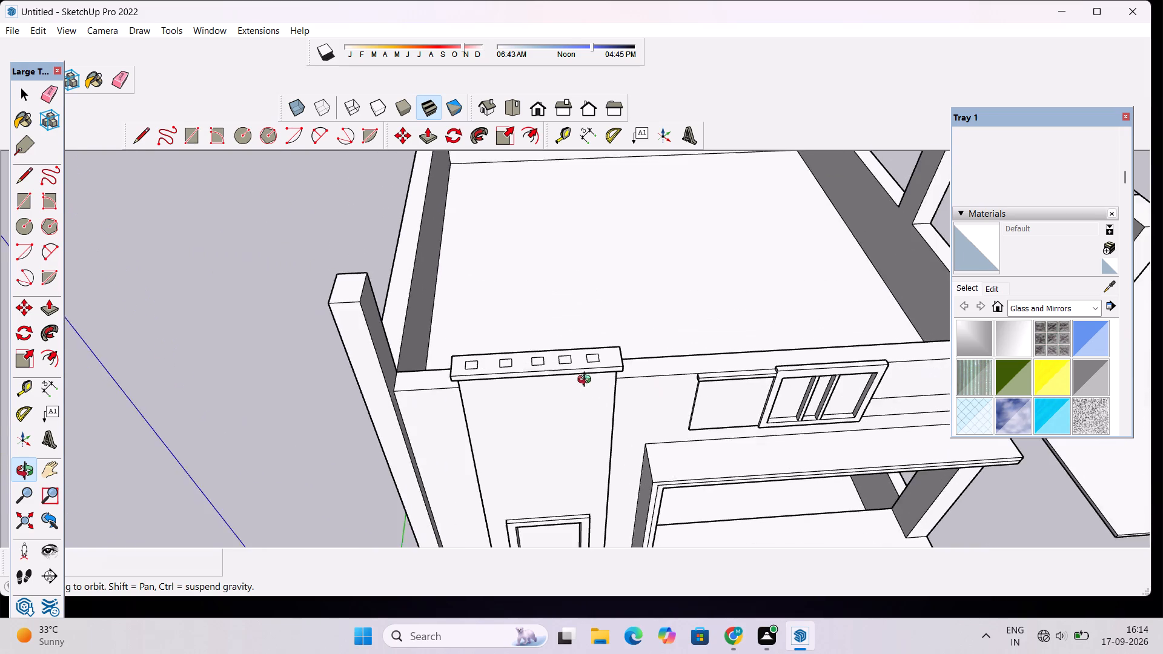
pyautogui.moveTo(587, 378); pyautogui.dragTo(591, 414)
pyautogui.scroll(3, 497, 409)
pyautogui.keyDown('shift'); pyautogui.moveTo(497, 409); pyautogui.dragTo(518, 374); pyautogui.keyUp('shift')
pyautogui.scroll(4, 521, 373)
pyautogui.moveTo(519, 412); pyautogui.dragTo(518, 368)
pyautogui.scroll(-4, 508, 341)
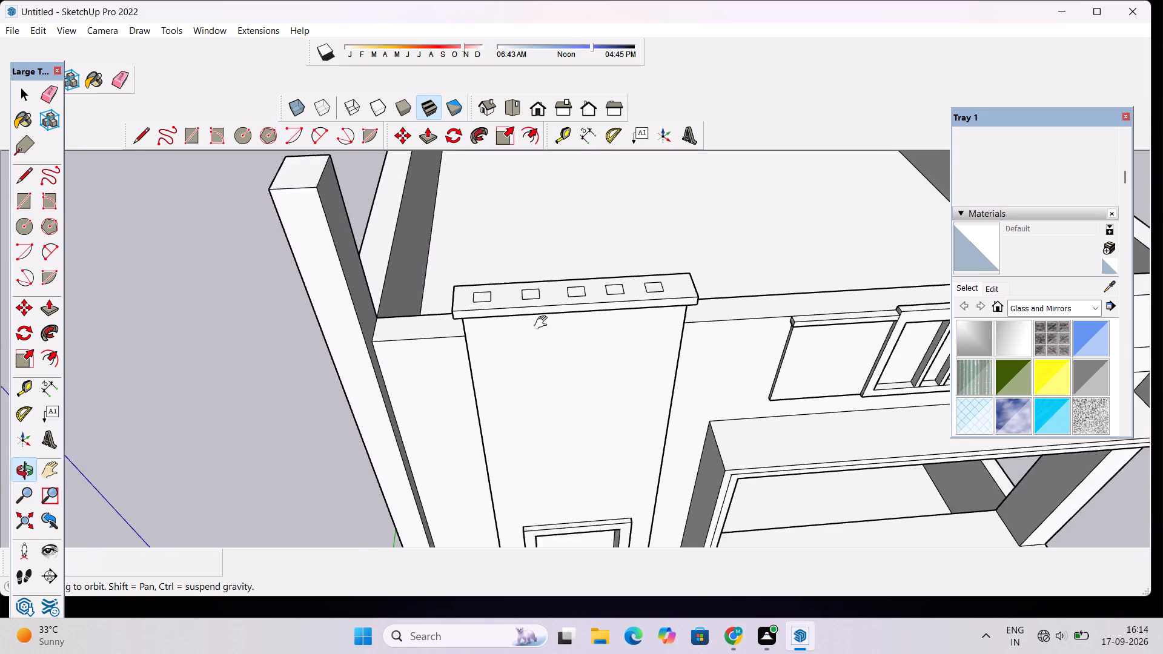
pyautogui.keyDown('shift'); pyautogui.moveTo(548, 319); pyautogui.dragTo(557, 371); pyautogui.keyUp('shift')
pyautogui.scroll(2, 555, 379)
pyautogui.moveTo(548, 385); pyautogui.dragTo(523, 351)
pyautogui.scroll(-5, 522, 348)
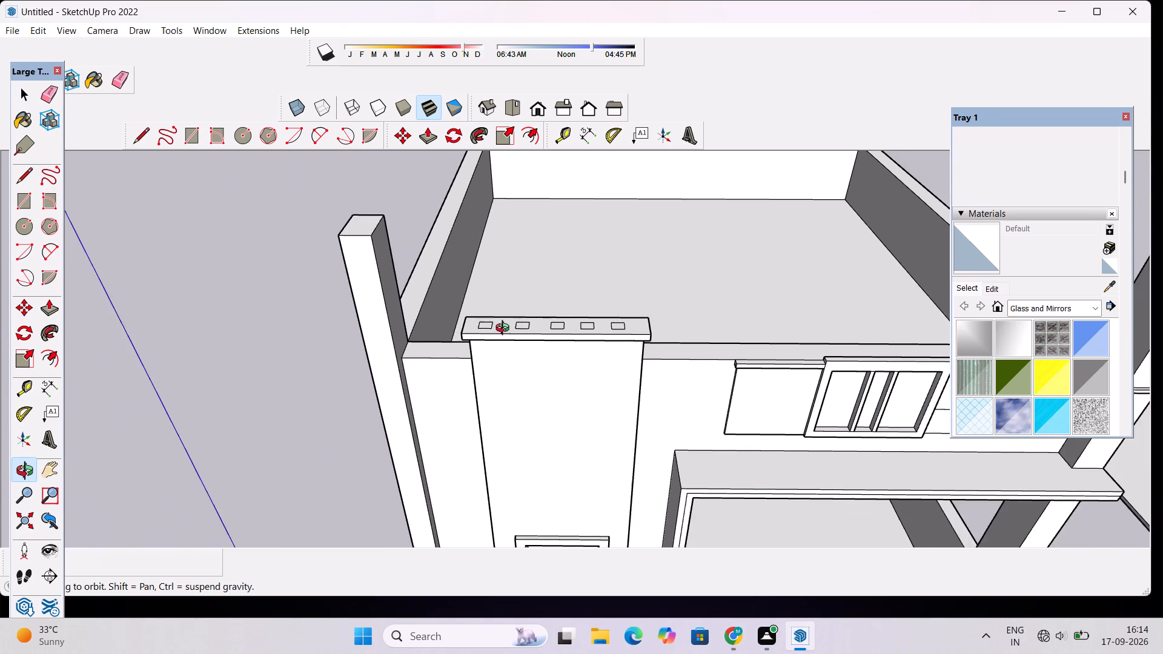
pyautogui.scroll(-1, 505, 329)
pyautogui.moveTo(505, 329); pyautogui.dragTo(575, 352)
pyautogui.scroll(1, 555, 354)
pyautogui.moveTo(578, 368); pyautogui.dragTo(553, 365)
pyautogui.scroll(2, 544, 356)
pyautogui.keyDown('shift'); pyautogui.moveTo(542, 347); pyautogui.dragTo(557, 358); pyautogui.keyUp('shift')
pyautogui.scroll(2, 557, 358)
pyautogui.moveTo(557, 360); pyautogui.dragTo(523, 367)
pyautogui.scroll(2, 499, 362)
pyautogui.keyDown('shift'); pyautogui.moveTo(499, 362); pyautogui.dragTo(545, 377); pyautogui.keyUp('shift')
pyautogui.scroll(2, 545, 377)
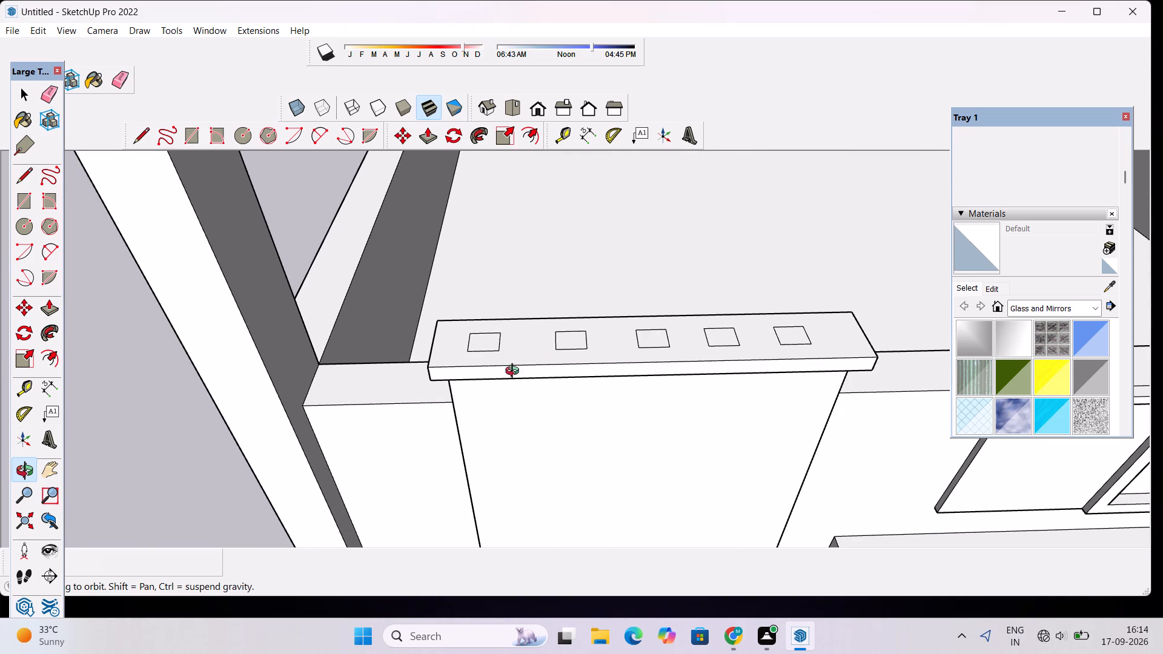
pyautogui.scroll(1, 519, 355)
# Push/Pull the rectangle nearest the tall corner column up 3' from the cap's top face.
pyautogui.scroll(-2, 519, 349)
pyautogui.keyDown('shift'); pyautogui.moveTo(532, 349); pyautogui.dragTo(565, 354); pyautogui.keyUp('shift')
pyautogui.scroll(-4, 565, 354)
pyautogui.press('p')
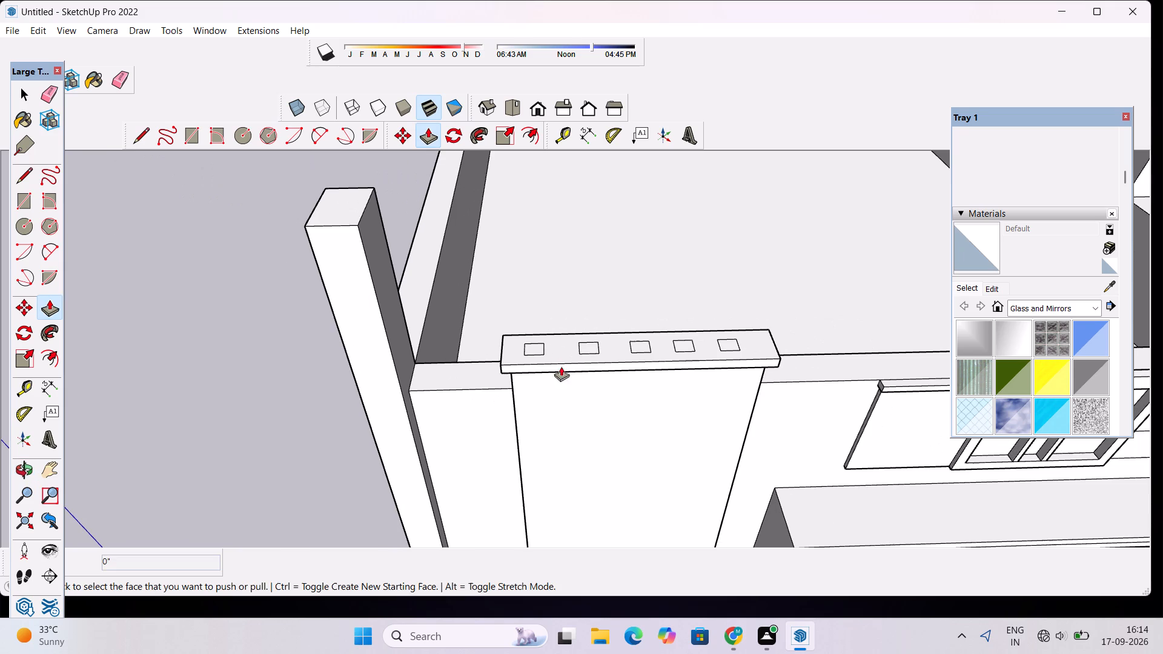
pyautogui.click(538, 343)
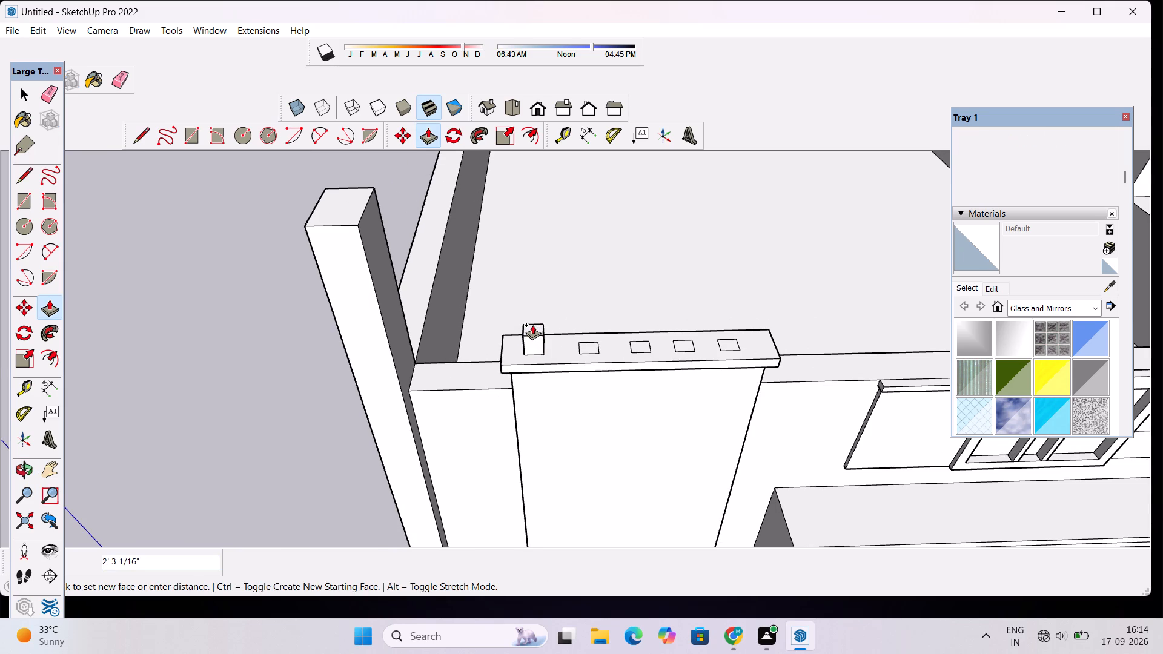
pyautogui.scroll(-5, 532, 325)
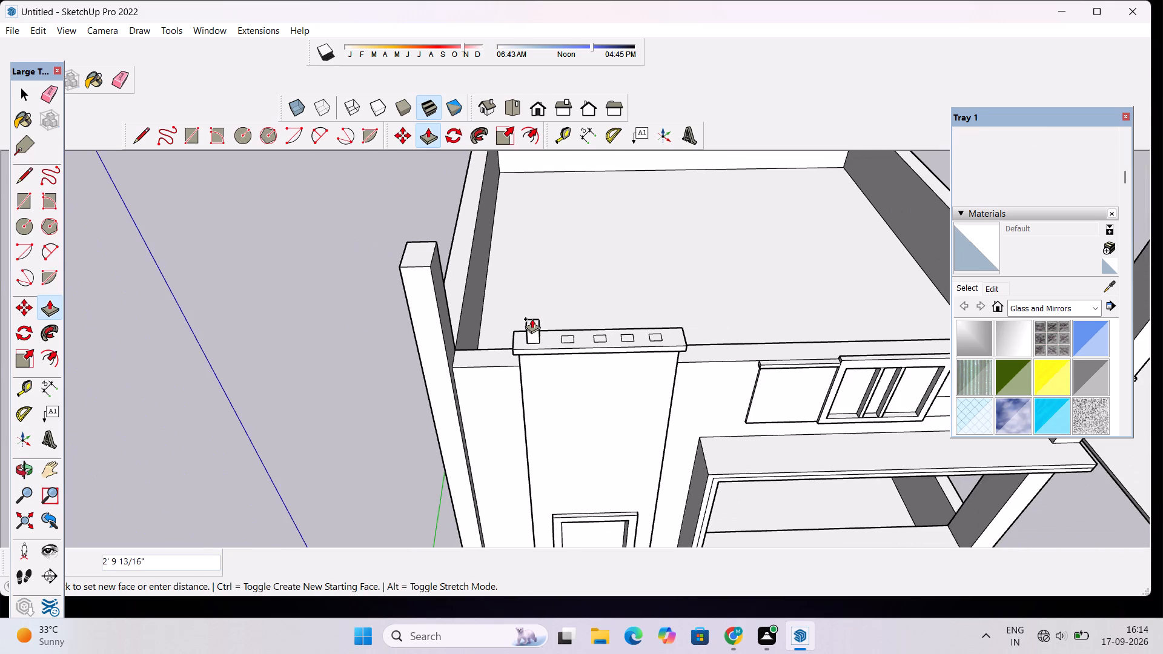
pyautogui.write("3'")
pyautogui.press('Return')
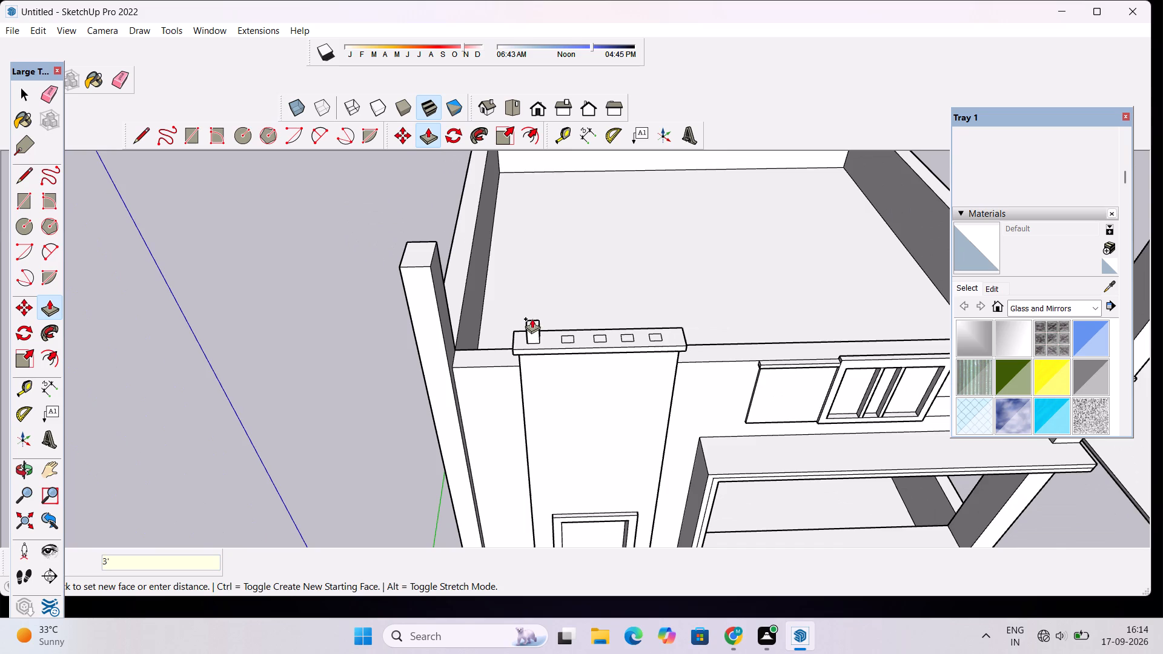
# Push/Pull the other four rectangles on the cap up to the first post's 3' height.
pyautogui.scroll(6, 589, 334)
pyautogui.click(551, 344)
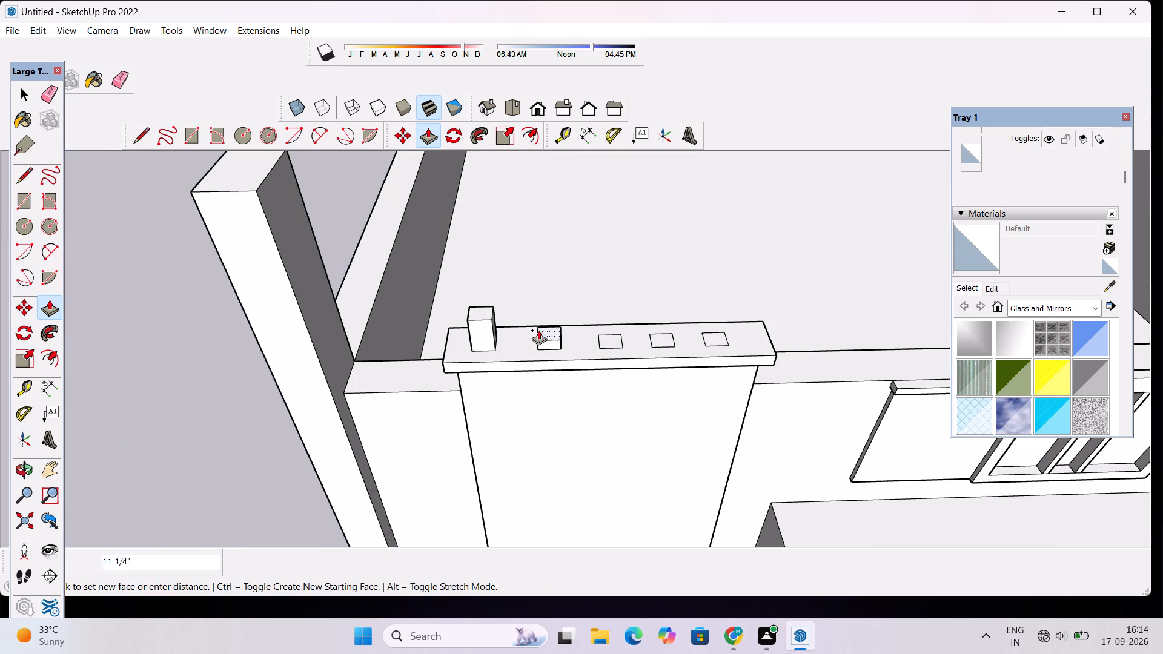
pyautogui.click(493, 319)
pyautogui.click(610, 343)
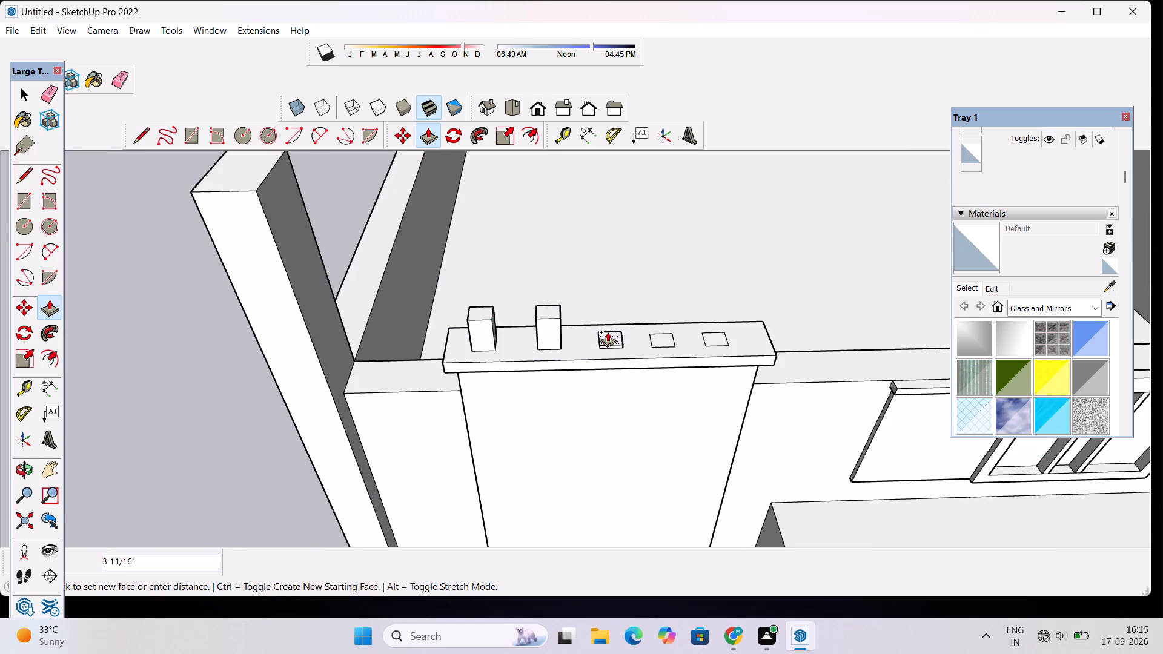
pyautogui.click(559, 317)
pyautogui.click(664, 339)
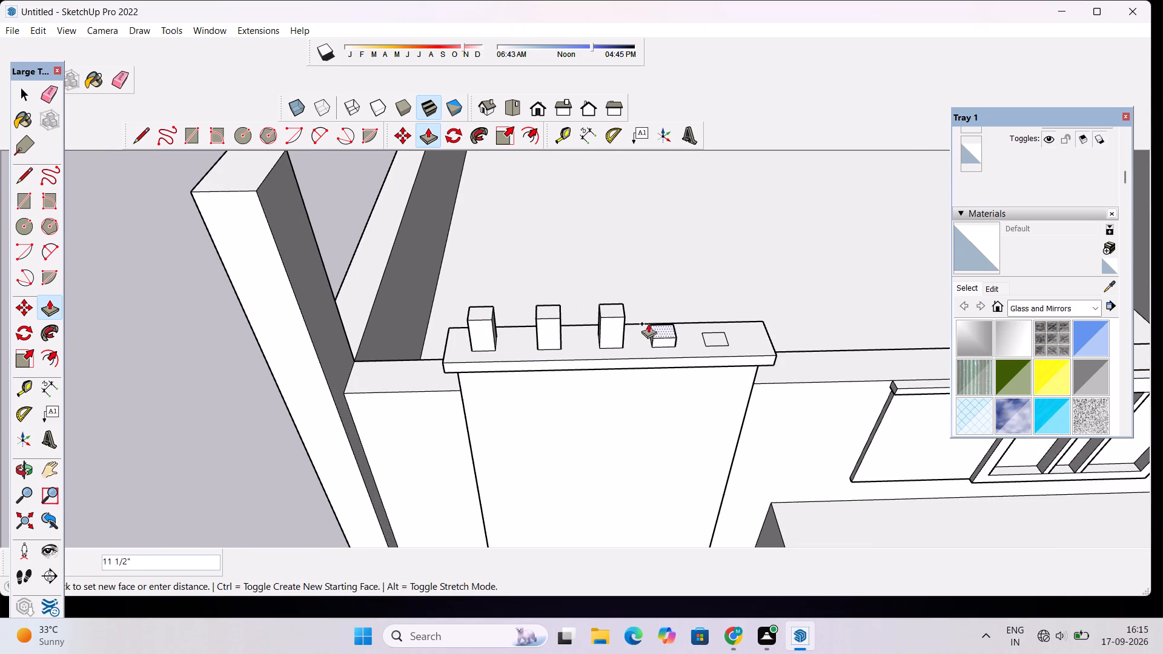
pyautogui.click(625, 320)
pyautogui.click(716, 342)
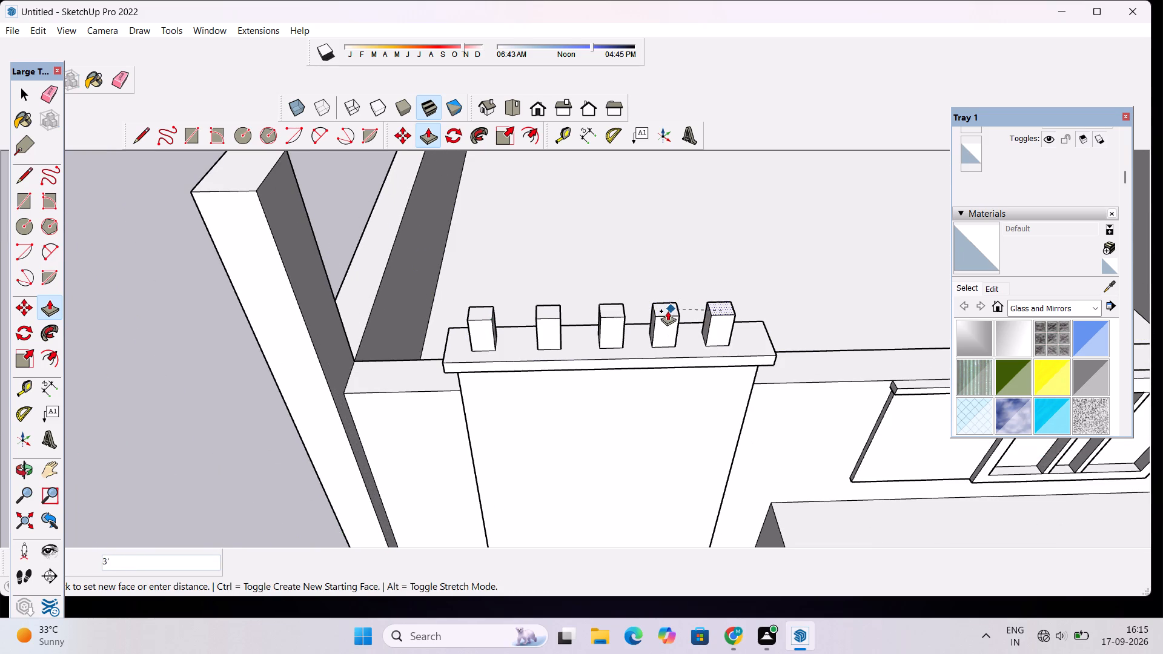
pyautogui.click(666, 315)
pyautogui.press('space')
# Examine the five posts on the cap against the corner column, roof parapet and front facade from several angles.
pyautogui.write('o')
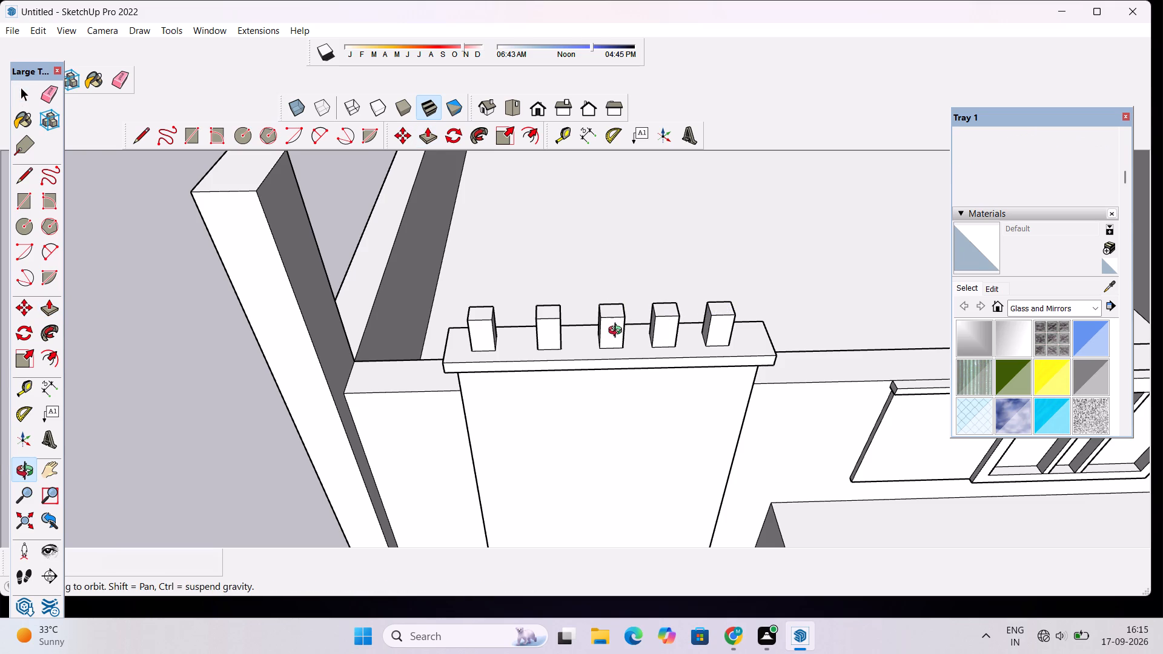
pyautogui.scroll(-11, 618, 332)
pyautogui.moveTo(580, 372); pyautogui.dragTo(469, 302)
pyautogui.scroll(1, 509, 299)
pyautogui.scroll(-2, 509, 299)
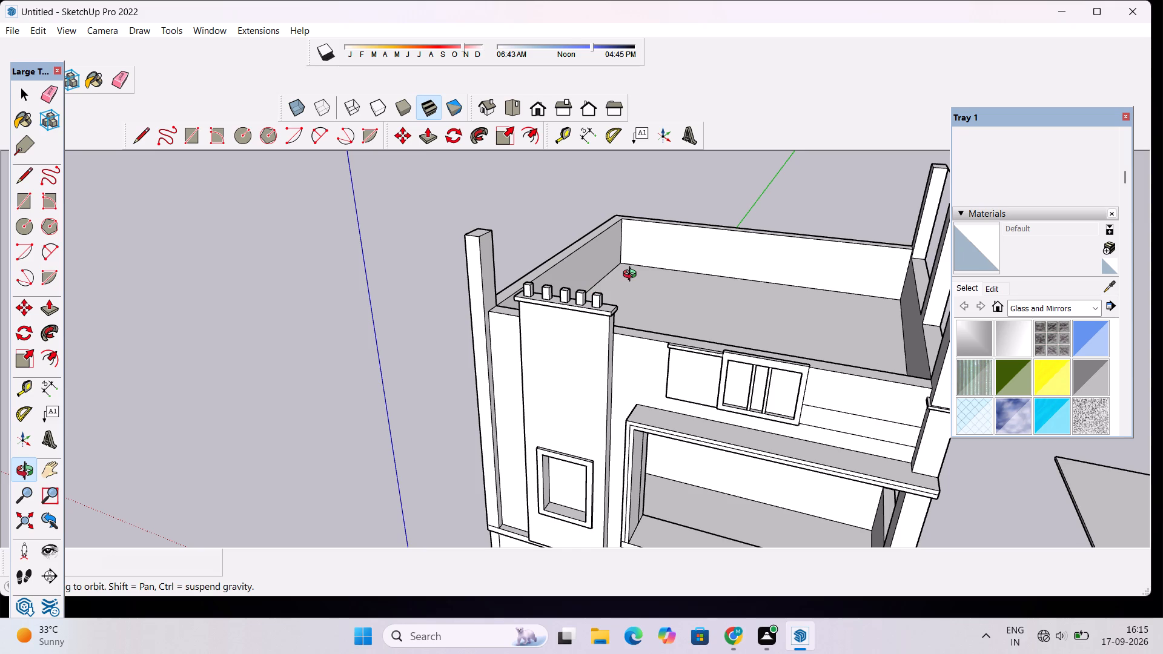
pyautogui.scroll(-2, 621, 287)
pyautogui.moveTo(570, 296); pyautogui.dragTo(609, 354)
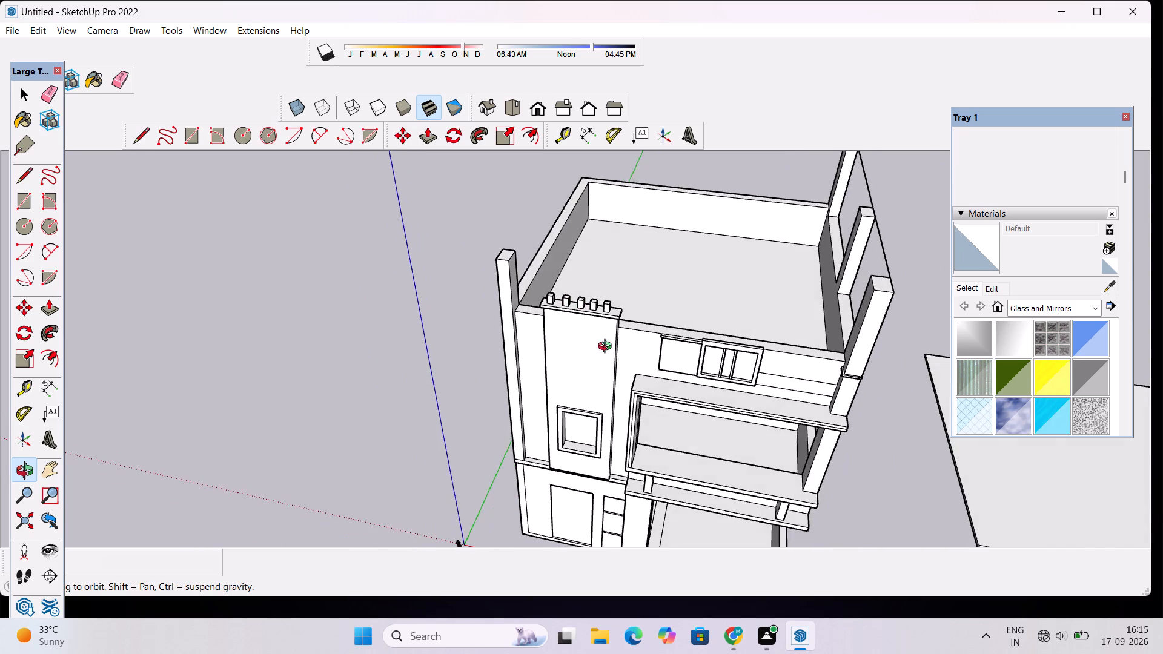
pyautogui.scroll(7, 594, 326)
pyautogui.moveTo(571, 336); pyautogui.dragTo(624, 351)
pyautogui.scroll(5, 634, 329)
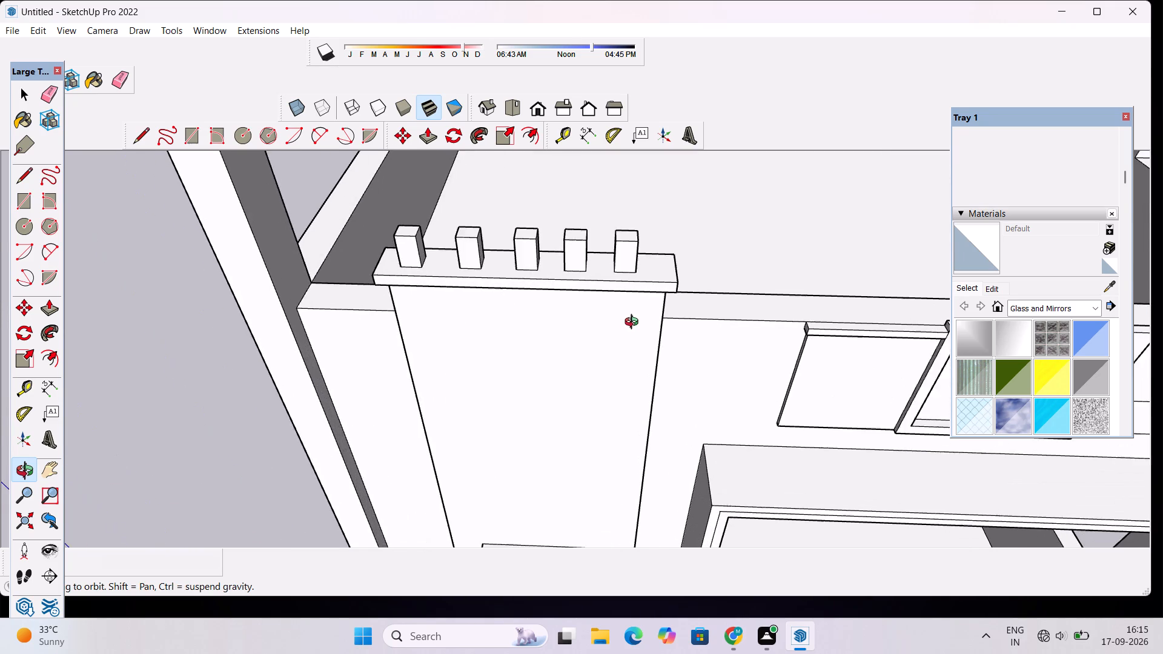
pyautogui.scroll(-3, 634, 323)
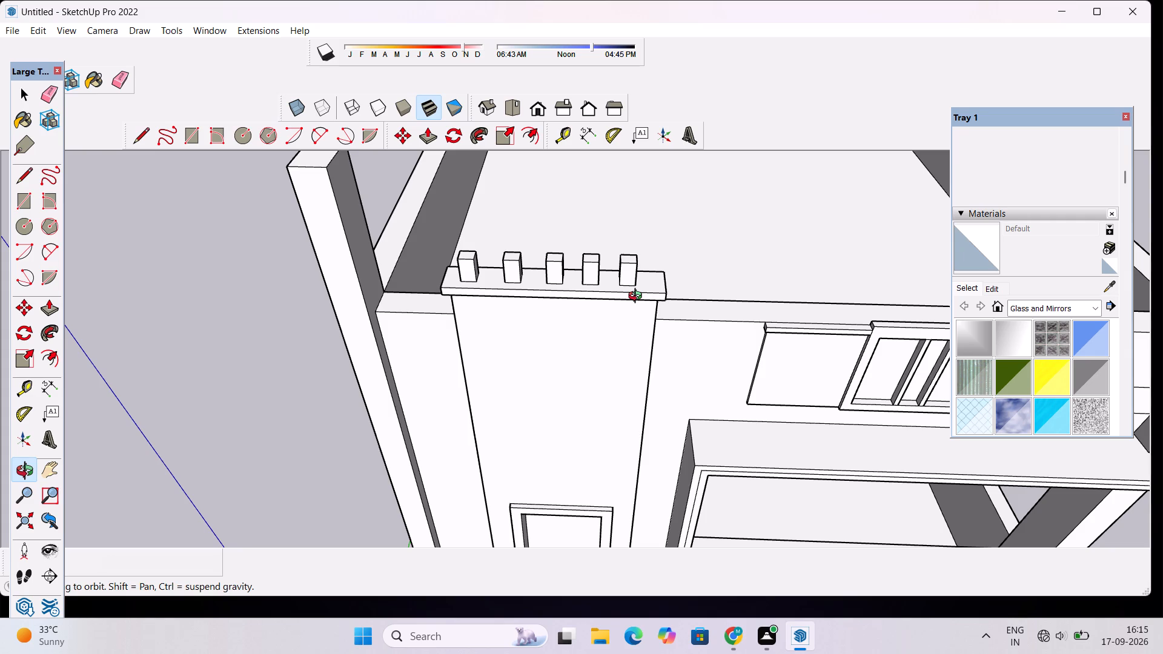
pyautogui.scroll(1, 557, 283)
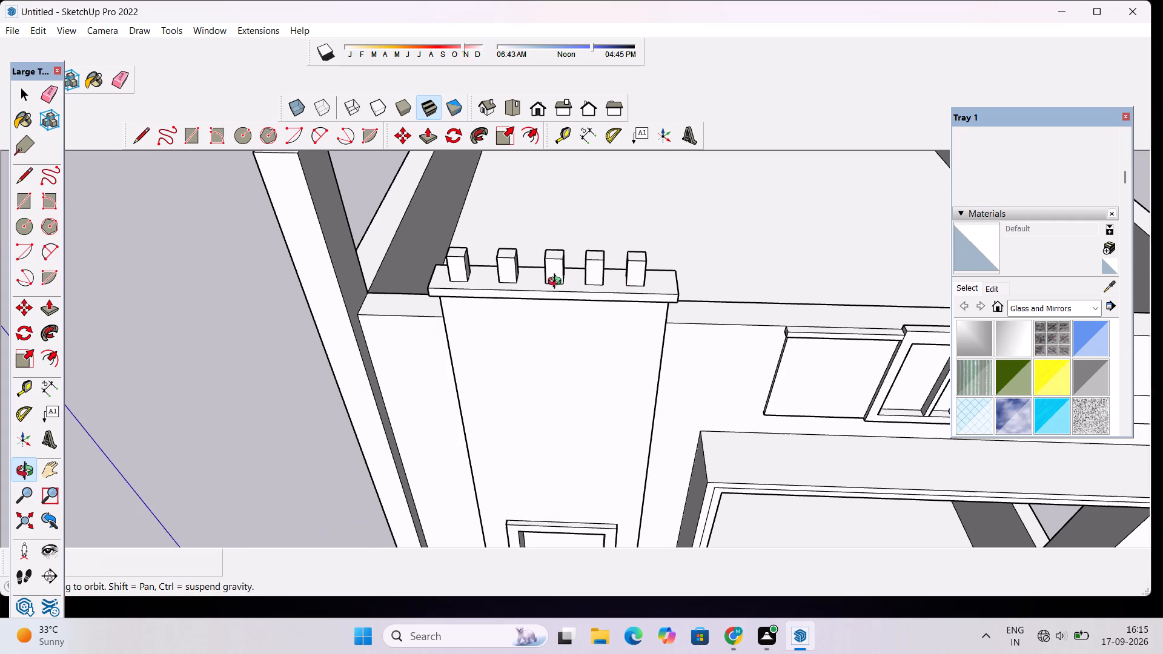
pyautogui.keyDown('shift'); pyautogui.moveTo(538, 292); pyautogui.dragTo(495, 347); pyautogui.keyUp('shift')
pyautogui.scroll(-4, 495, 347)
pyautogui.moveTo(544, 391); pyautogui.dragTo(536, 343)
pyautogui.scroll(2, 522, 305)
pyautogui.keyDown('shift'); pyautogui.moveTo(521, 309); pyautogui.dragTo(531, 371); pyautogui.keyUp('shift')
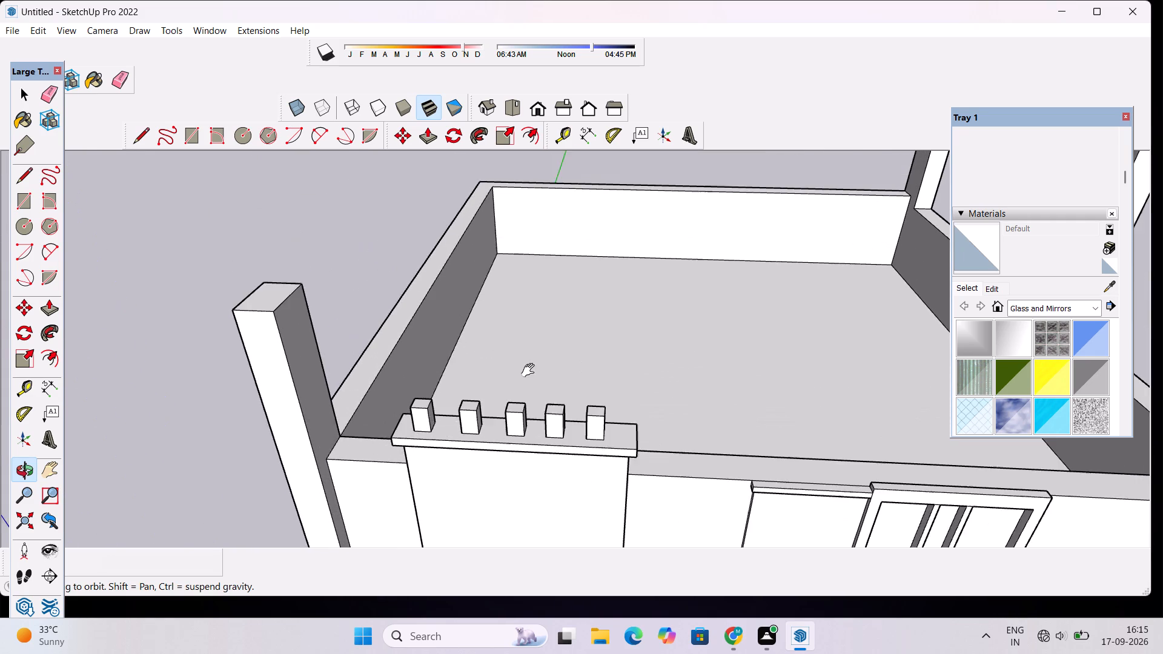
pyautogui.keyDown('shift'); pyautogui.moveTo(531, 371); pyautogui.dragTo(531, 371); pyautogui.keyUp('shift')
pyautogui.scroll(-5, 531, 371)
pyautogui.moveTo(525, 406); pyautogui.dragTo(555, 460)
pyautogui.scroll(3, 548, 456)
pyautogui.moveTo(576, 453); pyautogui.dragTo(531, 455)
pyautogui.scroll(-5, 525, 453)
pyautogui.keyDown('shift'); pyautogui.moveTo(542, 458); pyautogui.dragTo(548, 343); pyautogui.keyUp('shift')
pyautogui.scroll(3, 545, 331)
pyautogui.moveTo(482, 321); pyautogui.dragTo(496, 353)
pyautogui.scroll(4, 497, 338)
pyautogui.moveTo(522, 328); pyautogui.dragTo(522, 324)
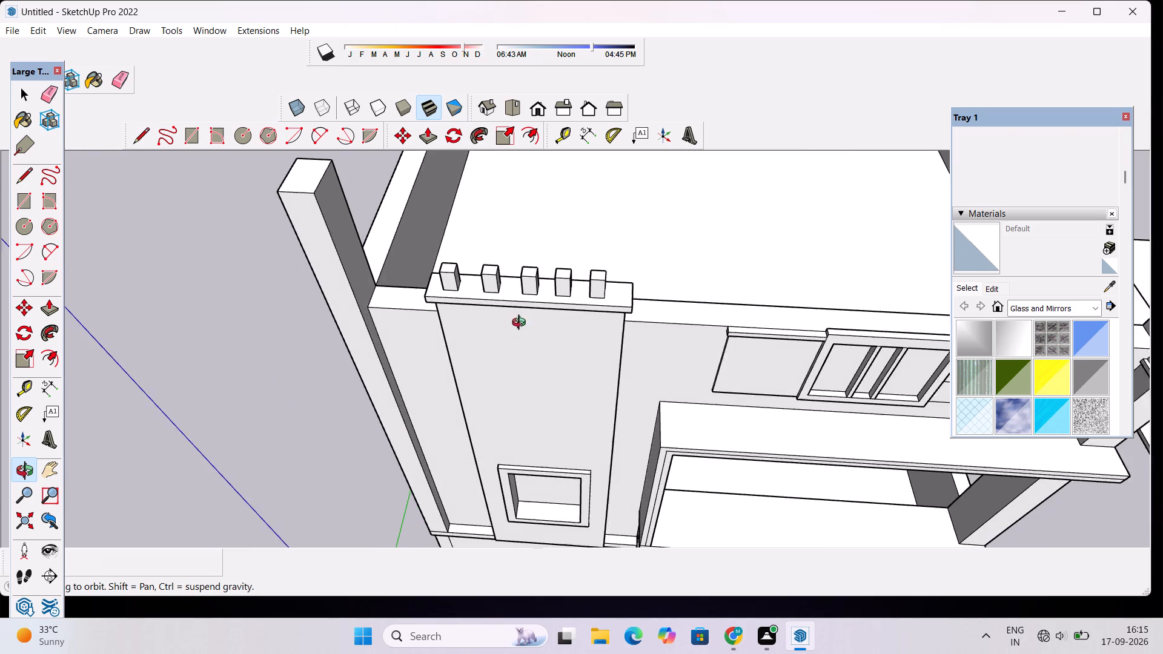
pyautogui.moveTo(522, 324); pyautogui.dragTo(508, 322)
pyautogui.keyDown('shift'); pyautogui.scroll(-2, 508, 322); pyautogui.keyUp('shift')
pyautogui.moveTo(560, 319); pyautogui.dragTo(497, 323)
pyautogui.keyDown('shift'); pyautogui.scroll(1, 493, 327); pyautogui.keyUp('shift')
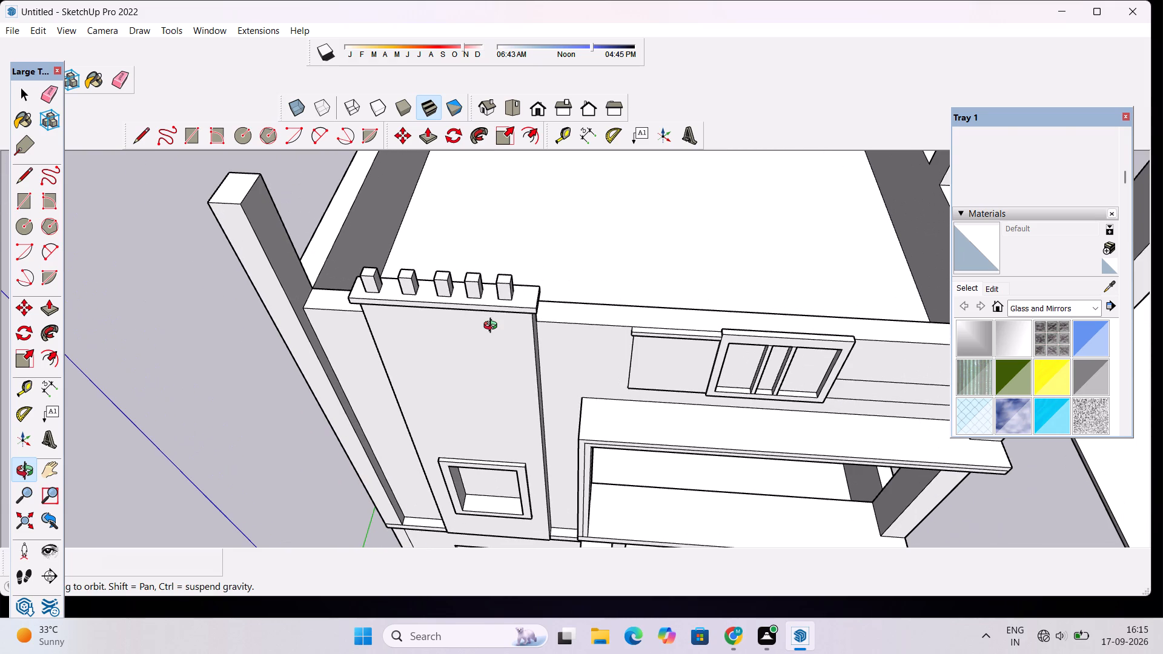
pyautogui.scroll(-3, 490, 328)
pyautogui.scroll(2, 484, 328)
pyautogui.moveTo(468, 319); pyautogui.dragTo(475, 320)
pyautogui.scroll(2, 472, 320)
pyautogui.keyDown('shift'); pyautogui.moveTo(472, 320); pyautogui.dragTo(491, 323); pyautogui.keyUp('shift')
pyautogui.keyDown('shift'); pyautogui.scroll(3, 416, 297); pyautogui.keyUp('shift')
pyautogui.keyDown('shift'); pyautogui.moveTo(404, 296); pyautogui.dragTo(452, 311); pyautogui.keyUp('shift')
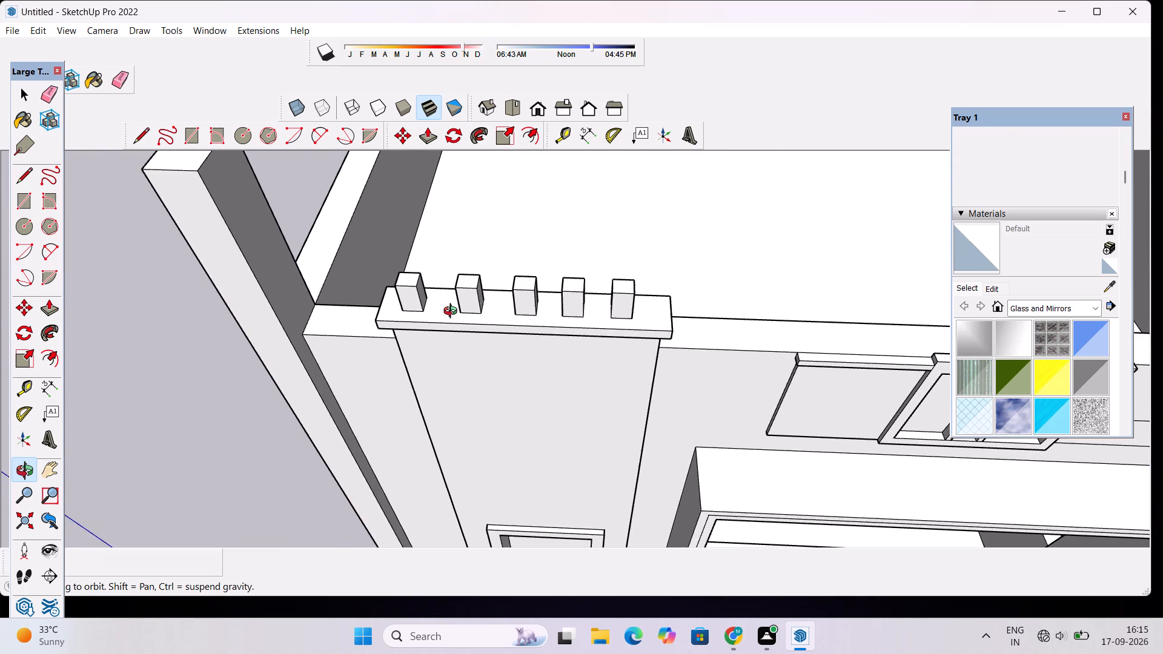
pyautogui.scroll(2, 453, 312)
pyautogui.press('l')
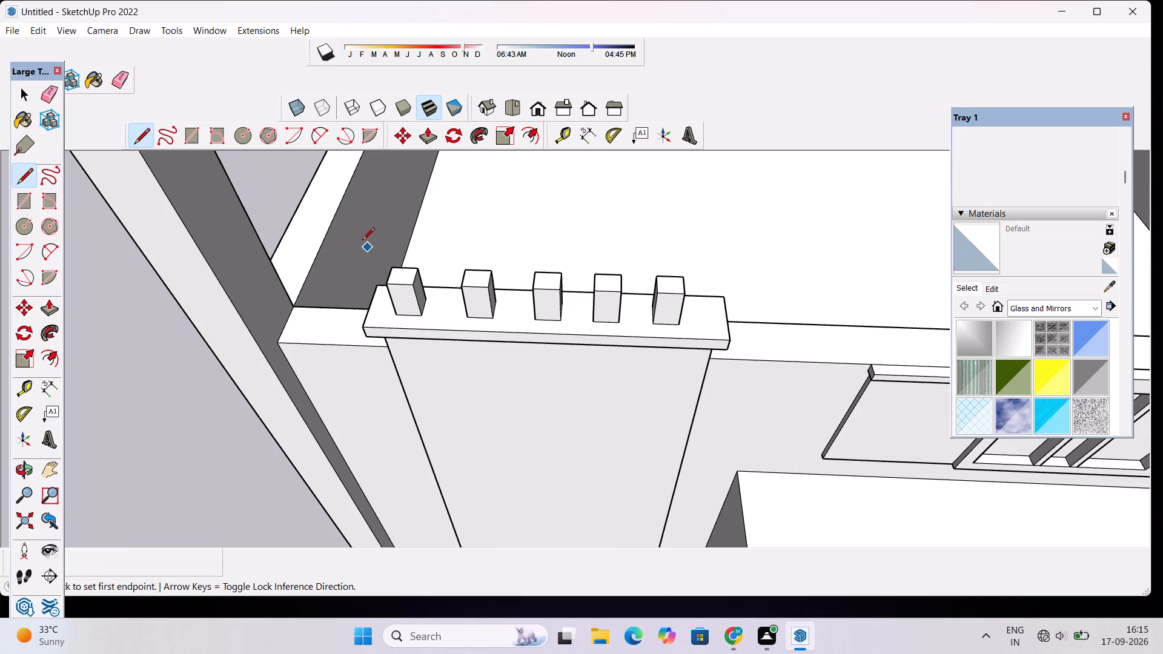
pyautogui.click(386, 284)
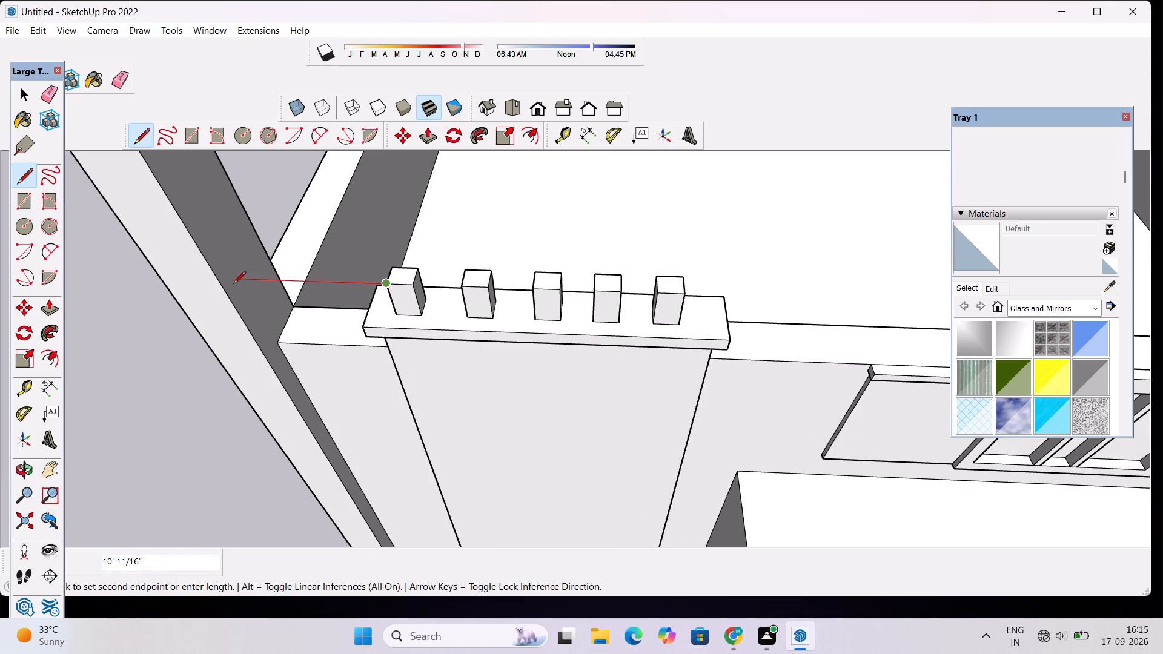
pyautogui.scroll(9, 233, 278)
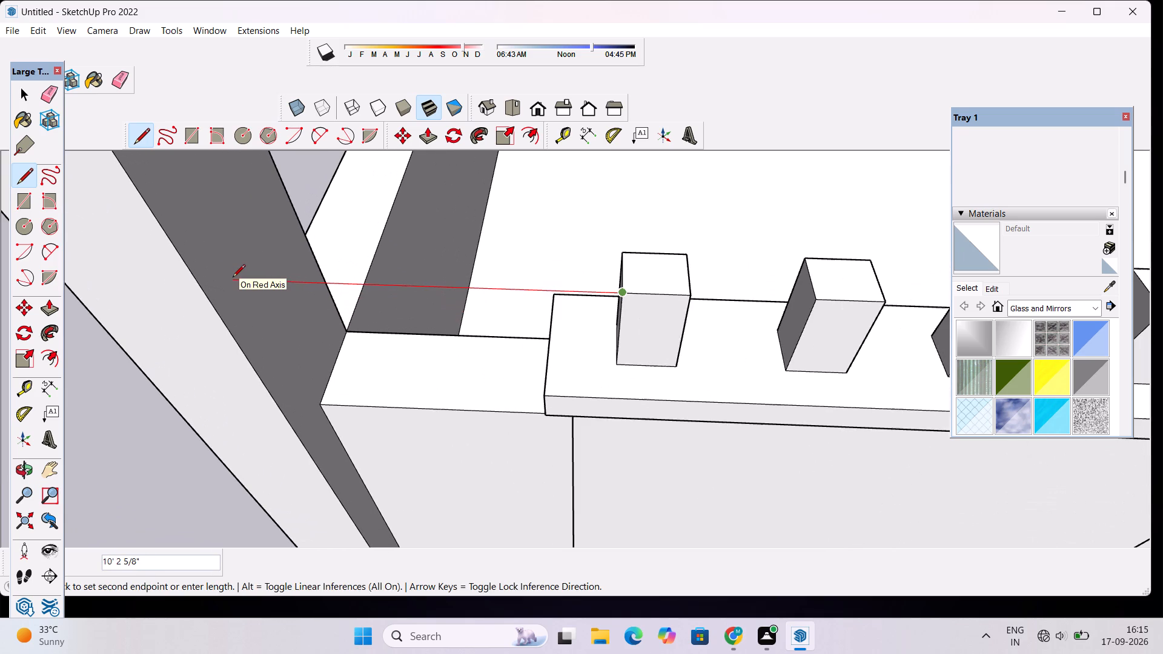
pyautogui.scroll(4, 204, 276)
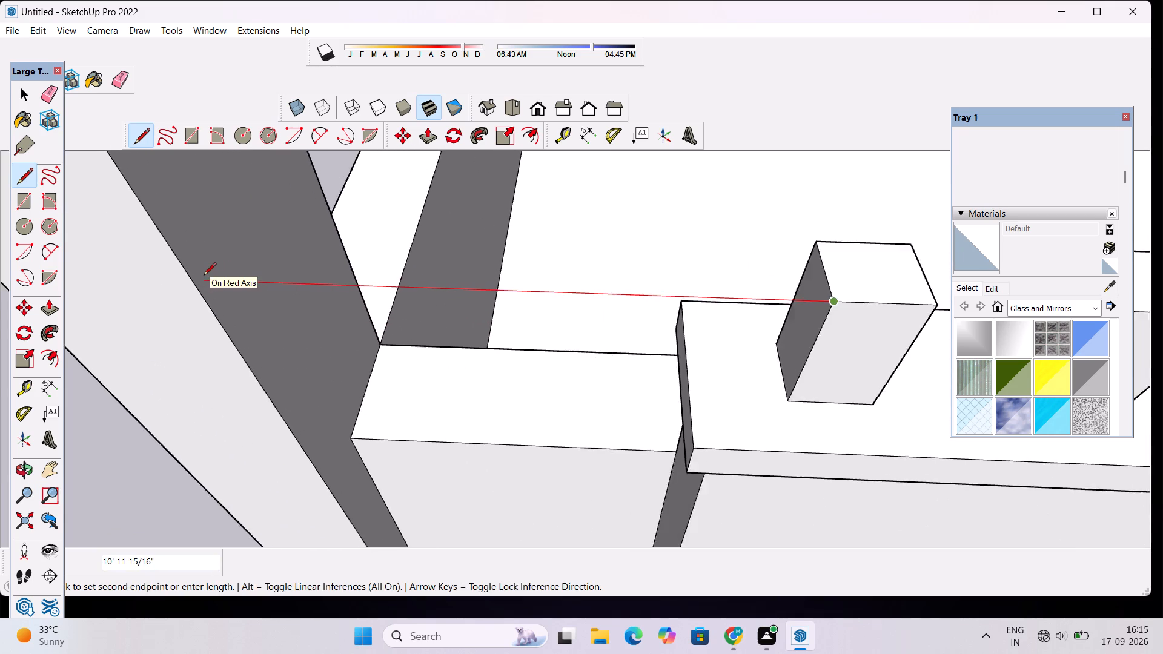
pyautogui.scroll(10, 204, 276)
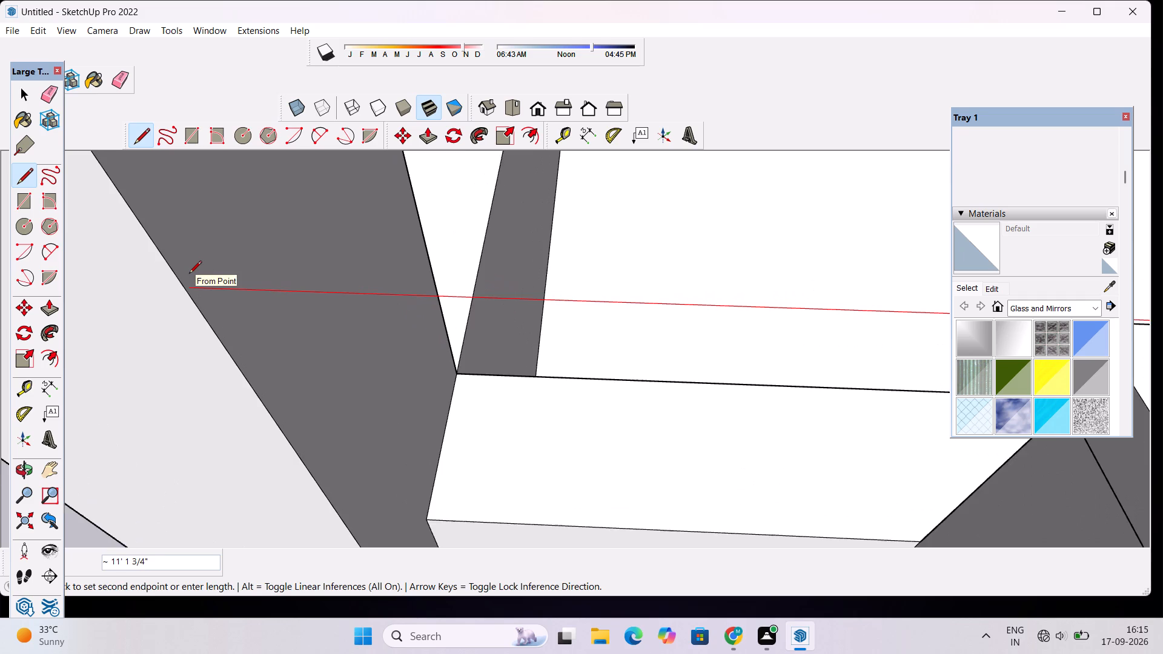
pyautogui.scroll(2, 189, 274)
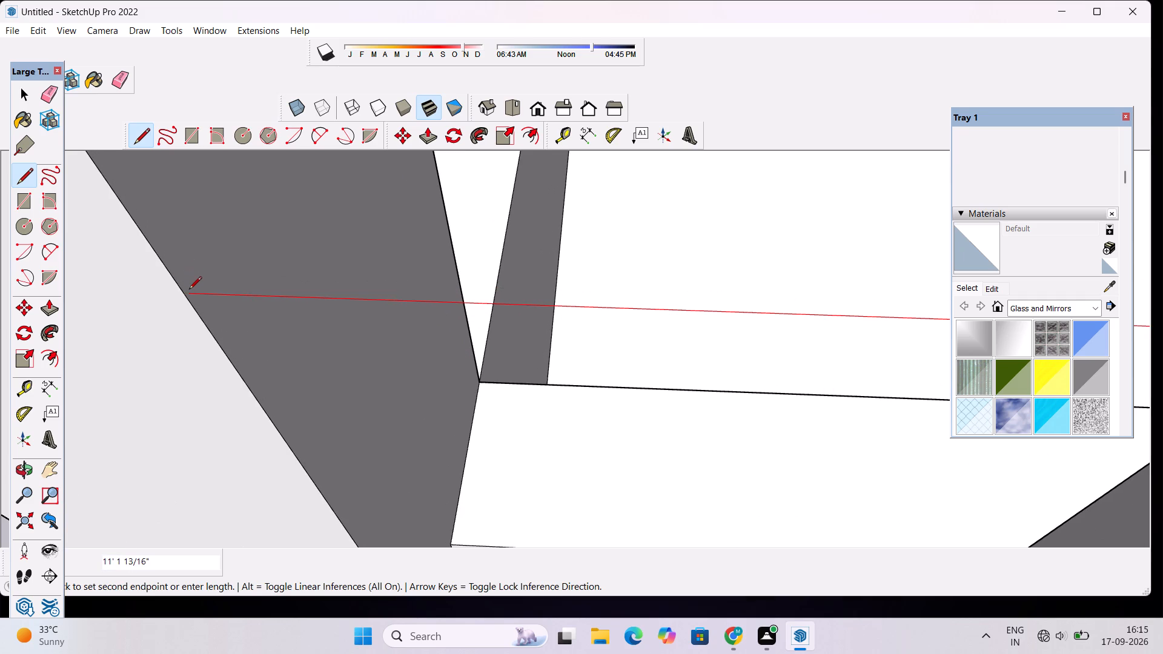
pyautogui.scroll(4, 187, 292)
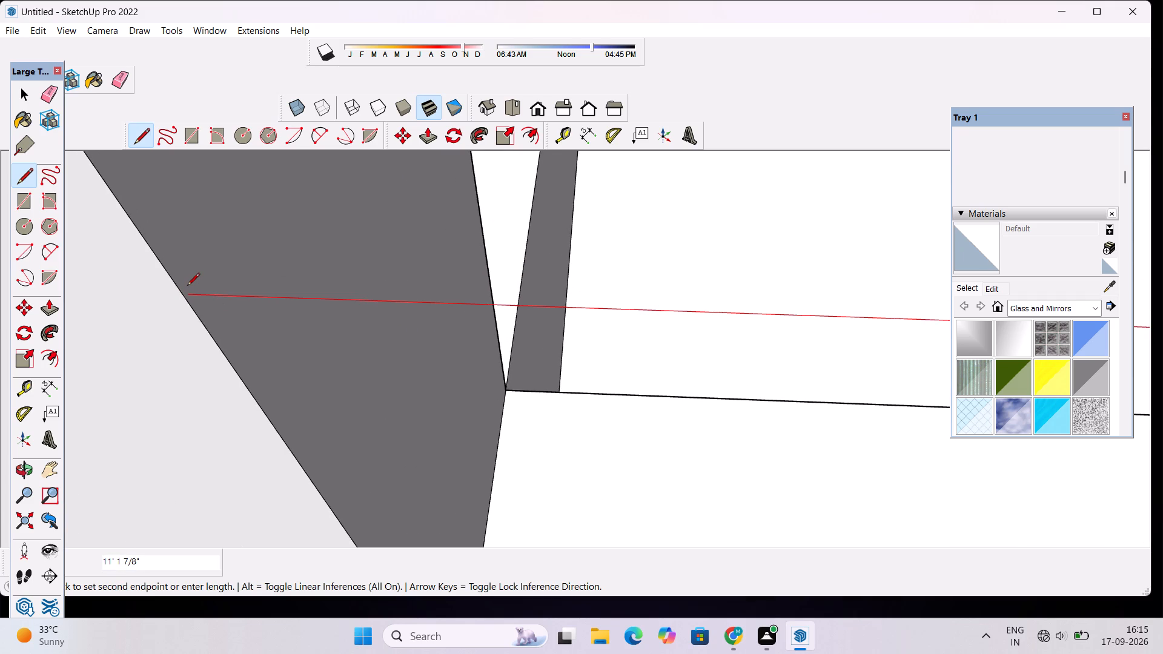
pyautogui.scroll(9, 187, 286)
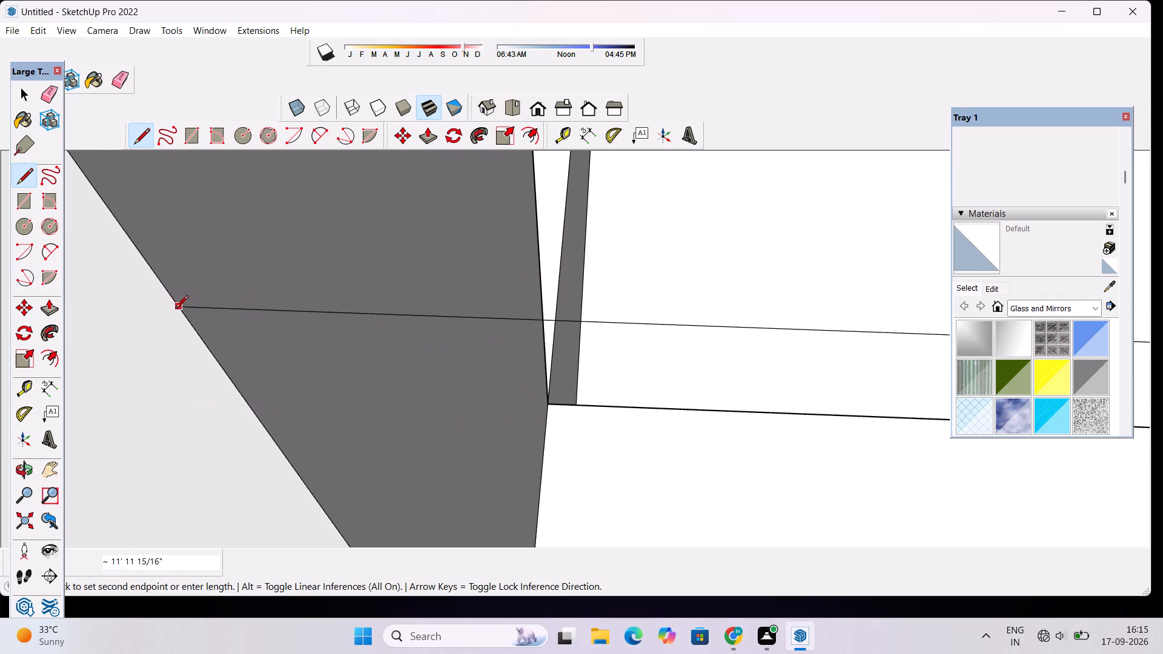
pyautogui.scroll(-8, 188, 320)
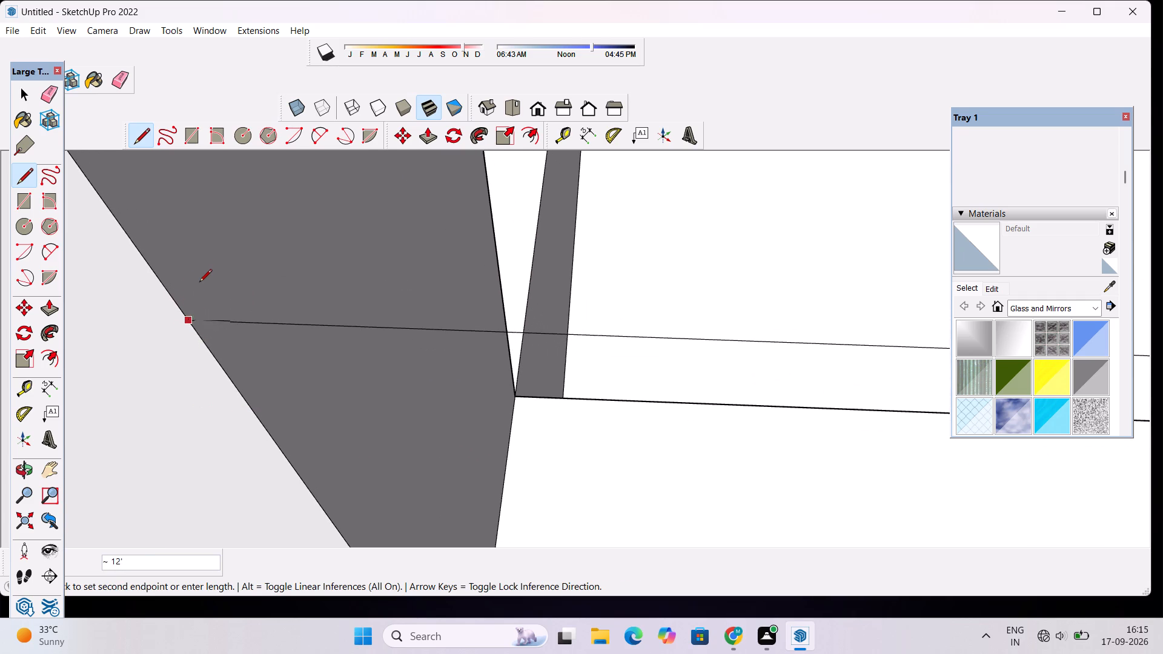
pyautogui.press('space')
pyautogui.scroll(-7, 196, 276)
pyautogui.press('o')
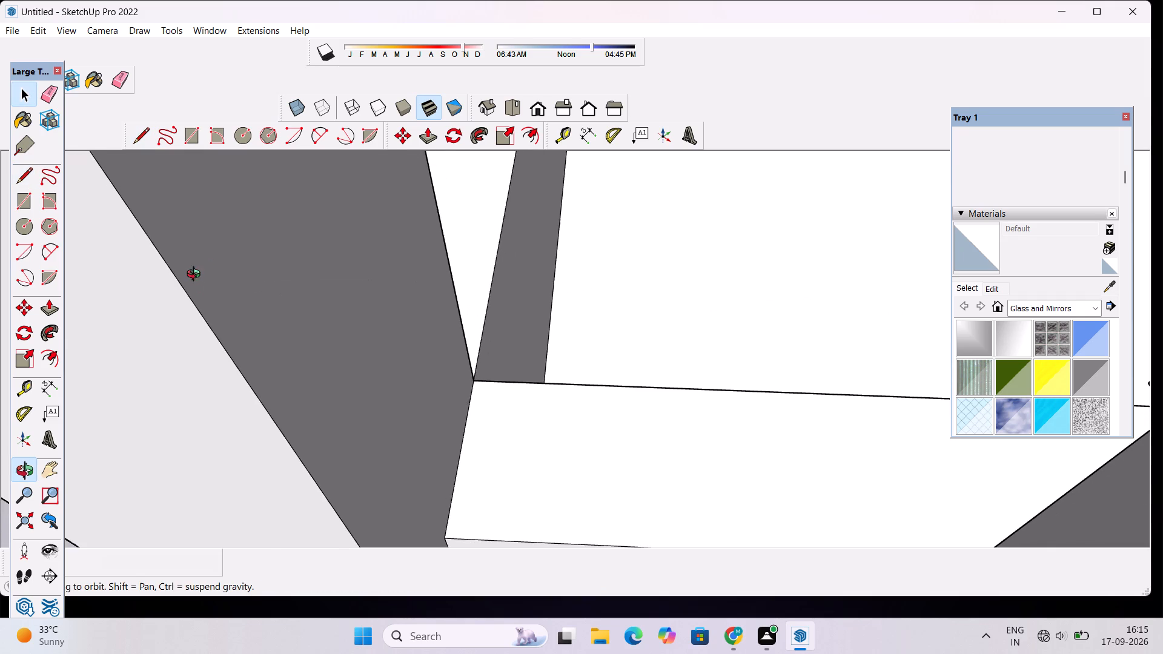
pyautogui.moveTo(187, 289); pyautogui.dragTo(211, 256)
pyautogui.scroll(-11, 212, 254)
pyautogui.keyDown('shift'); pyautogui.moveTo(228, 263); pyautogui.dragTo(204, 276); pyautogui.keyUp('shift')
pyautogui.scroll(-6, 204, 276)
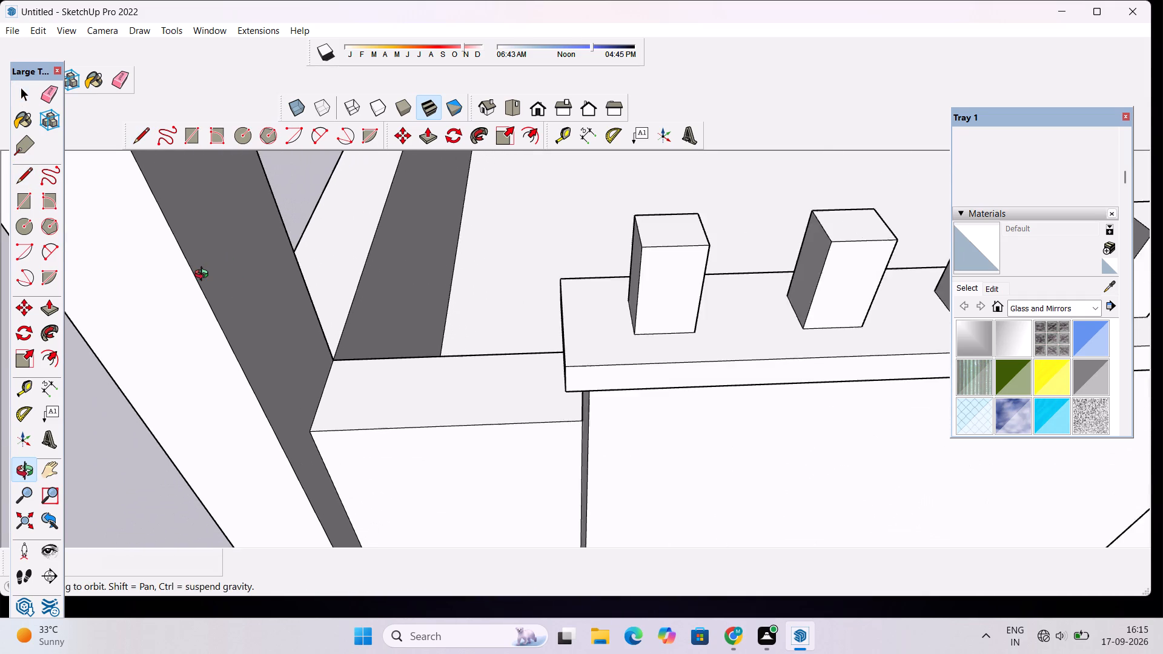
# Place a guide line along the top front edge of the post nearest the tall corner column.
pyautogui.moveTo(315, 311); pyautogui.dragTo(315, 302)
pyautogui.press('t')
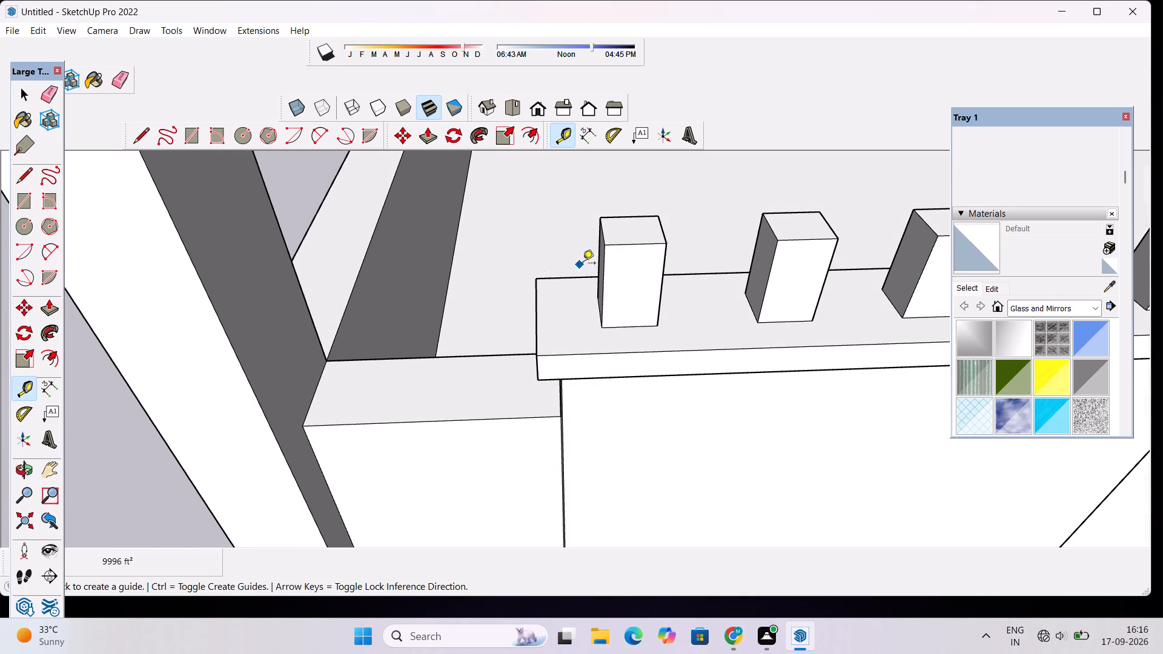
pyautogui.click(623, 245)
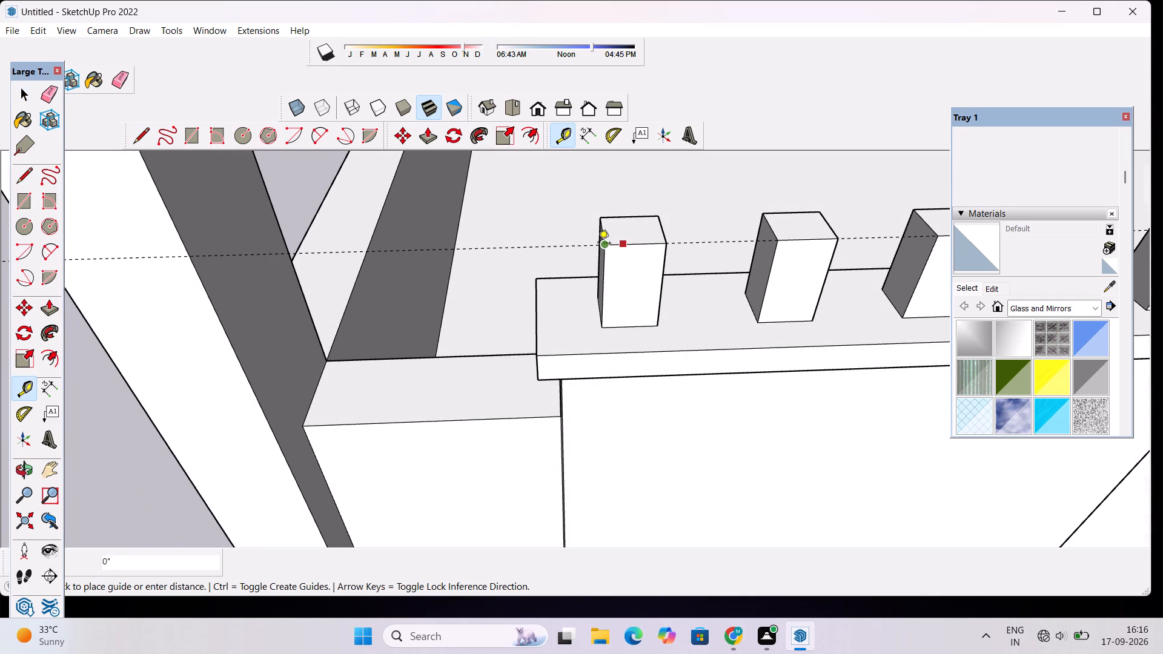
pyautogui.click(598, 244)
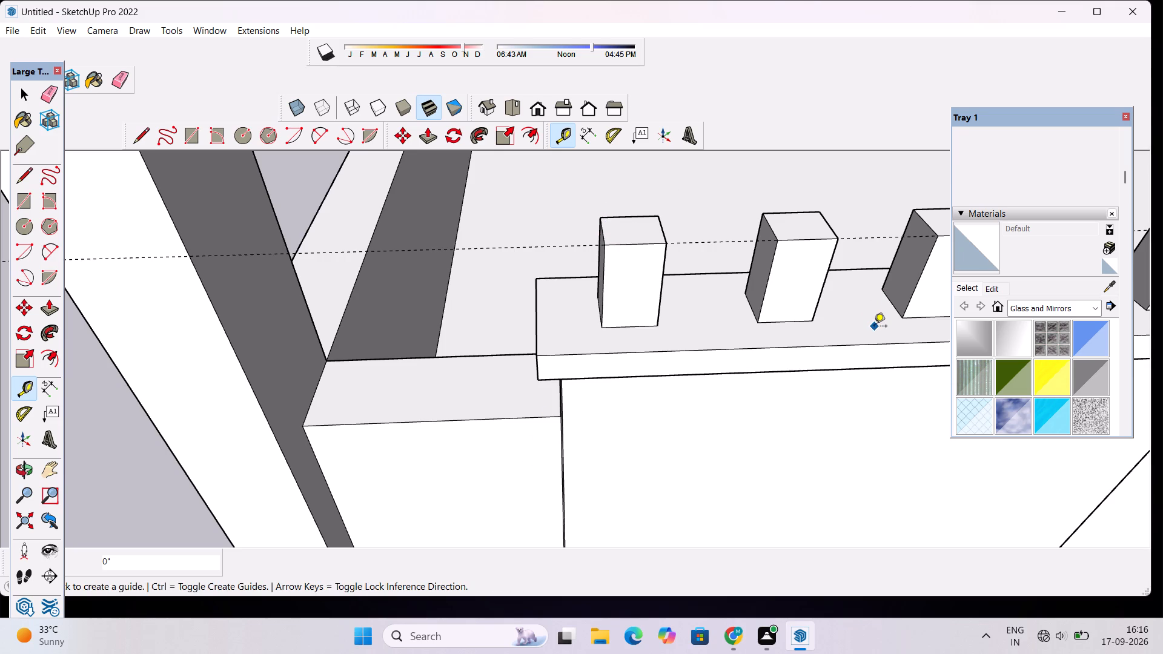
# Push/Pull the tall corner column's front face outward by about 9 7/16".
pyautogui.scroll(-5, 585, 292)
pyautogui.press('o')
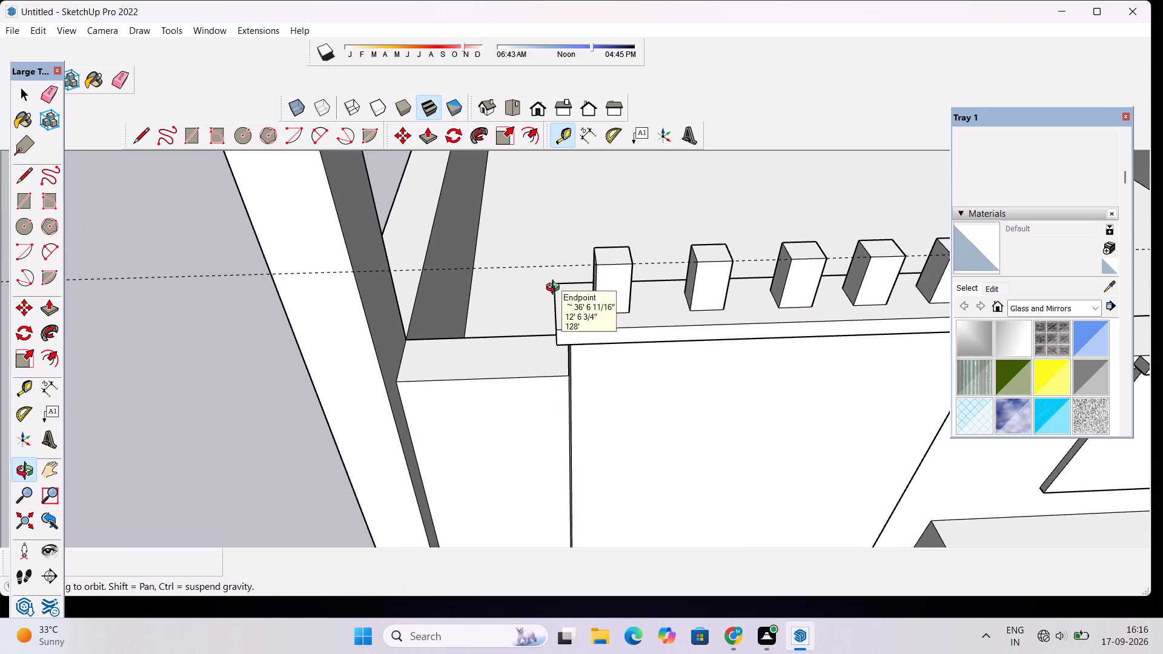
pyautogui.moveTo(525, 272); pyautogui.dragTo(777, 307)
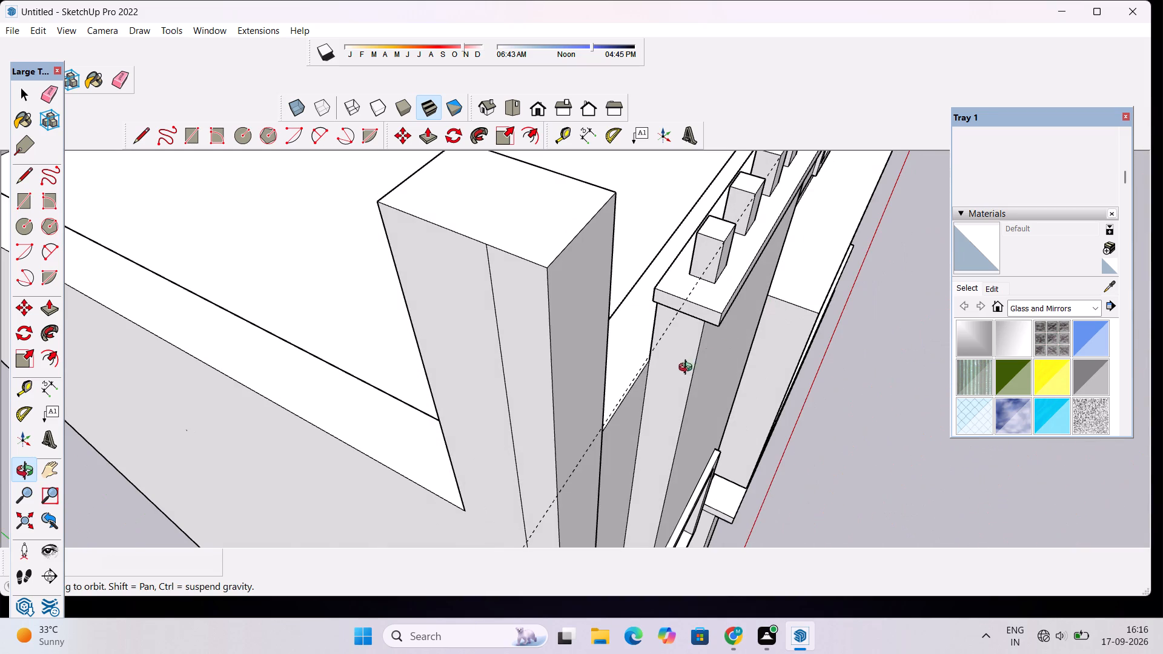
pyautogui.keyDown('shift'); pyautogui.moveTo(632, 454); pyautogui.dragTo(616, 399); pyautogui.keyUp('shift')
pyautogui.scroll(3, 534, 279)
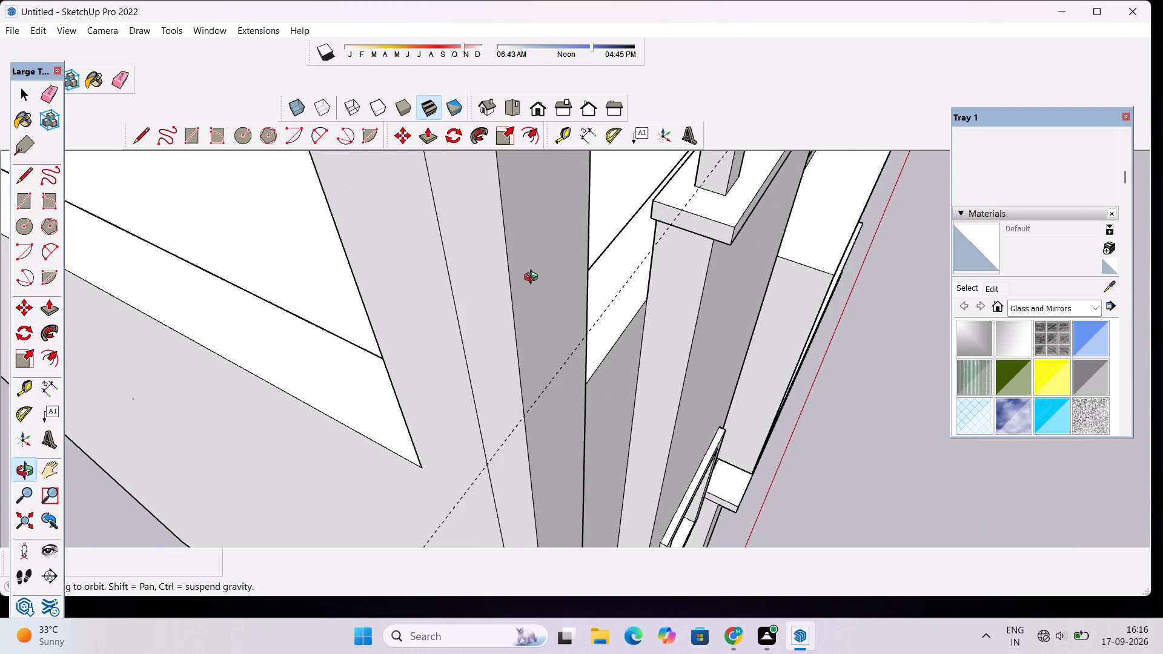
pyautogui.moveTo(535, 282); pyautogui.dragTo(585, 310)
pyautogui.moveTo(598, 355); pyautogui.dragTo(565, 305)
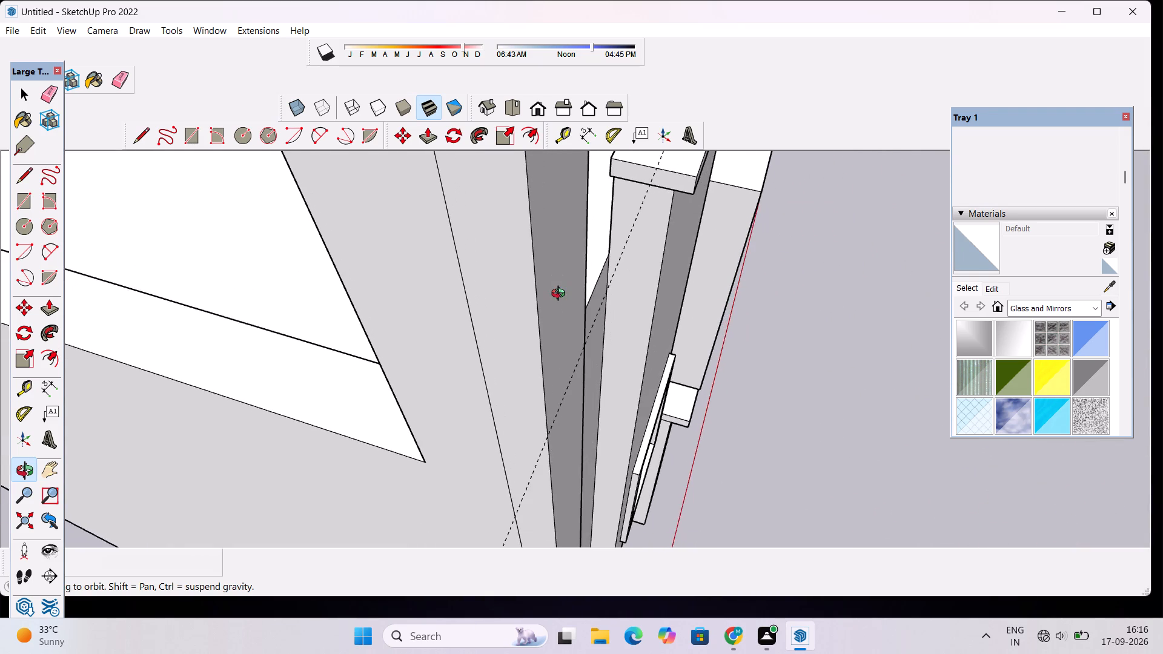
pyautogui.scroll(-5, 560, 295)
pyautogui.scroll(2, 569, 312)
pyautogui.scroll(-2, 569, 313)
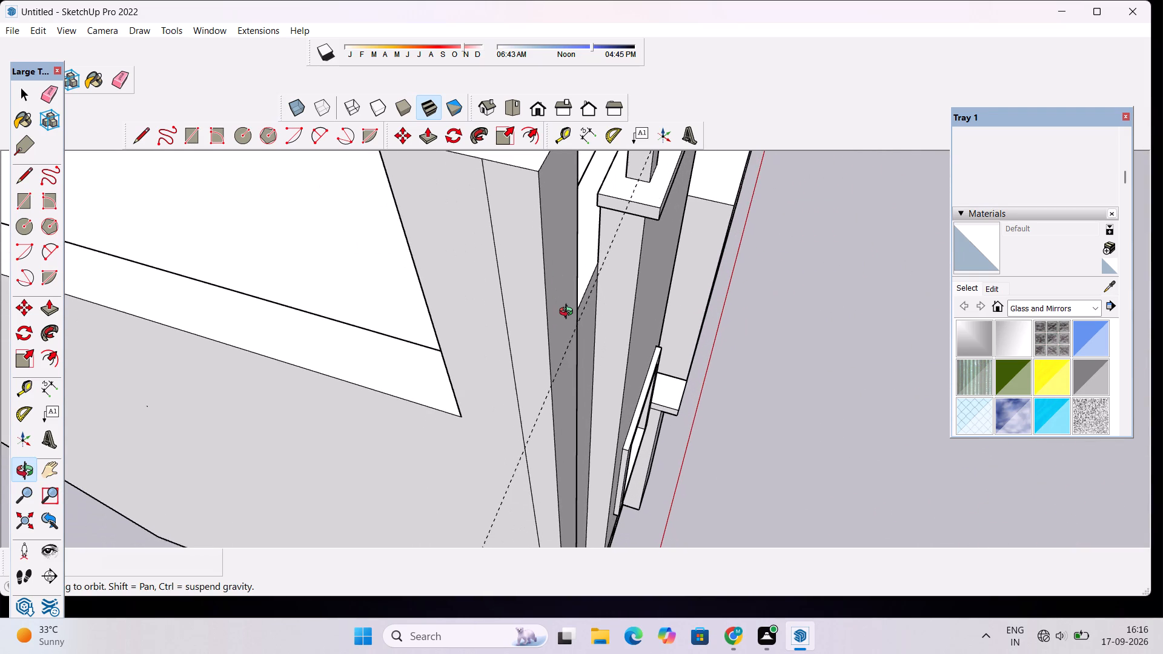
pyautogui.scroll(-2, 569, 313)
pyautogui.press('p')
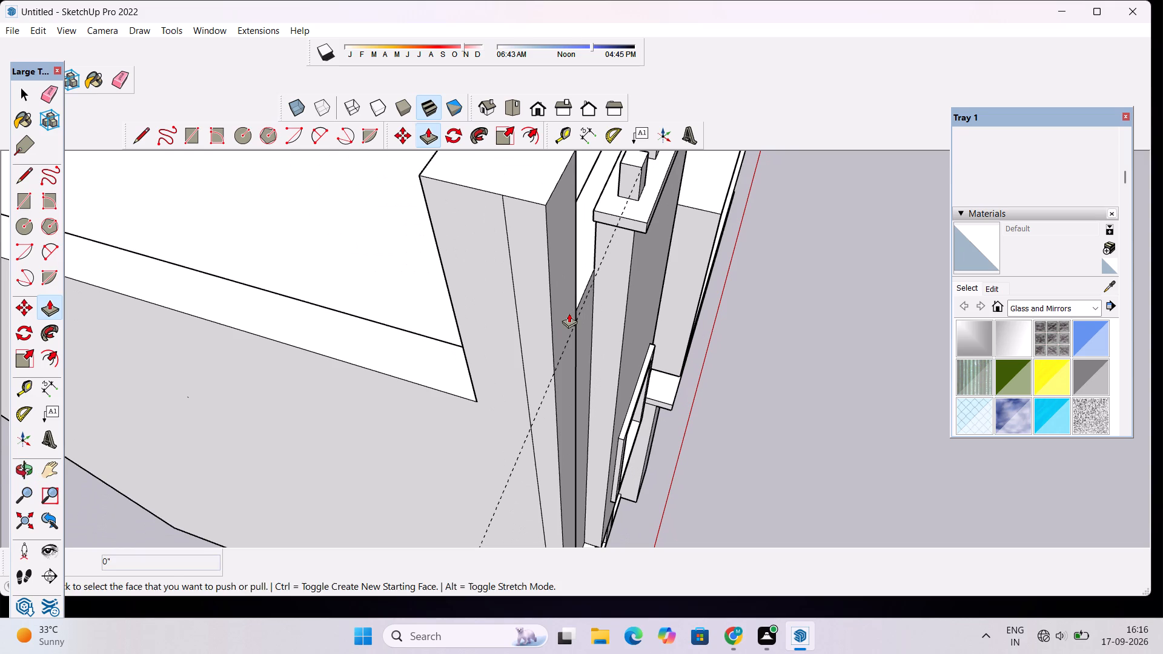
pyautogui.click(568, 308)
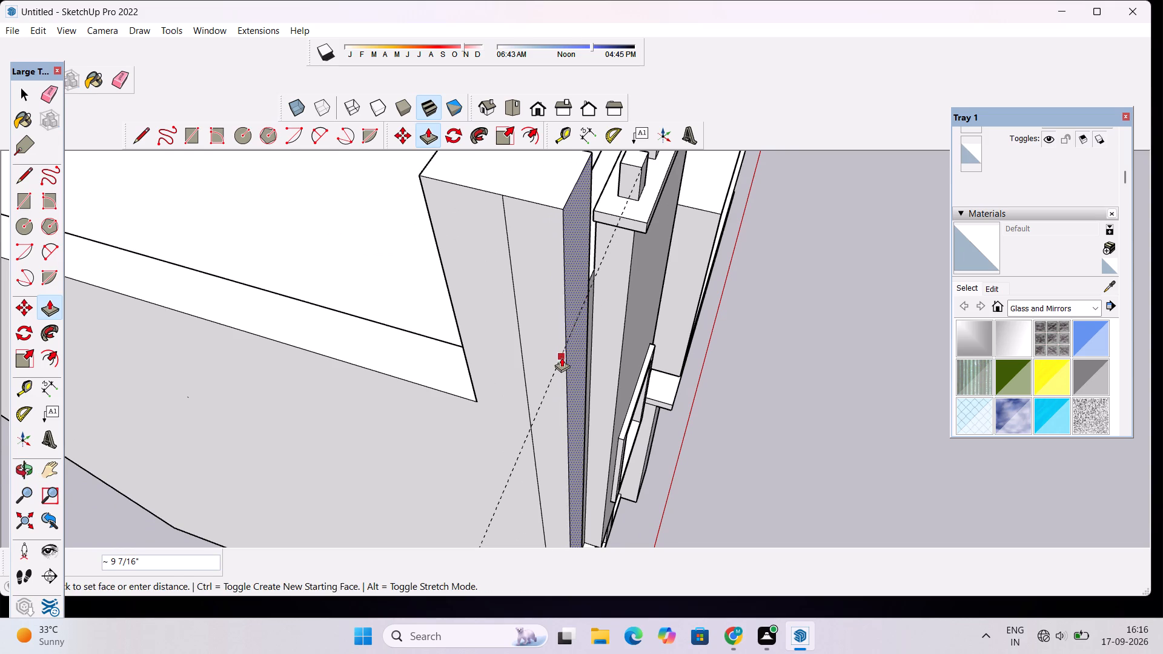
pyautogui.click(561, 357)
# Examine the deepened corner column together with the whole front facade from several angles and distances.
pyautogui.press('o')
pyautogui.moveTo(601, 348); pyautogui.dragTo(472, 360)
pyautogui.scroll(-6, 457, 366)
pyautogui.moveTo(474, 381); pyautogui.dragTo(419, 369)
pyautogui.scroll(3, 403, 371)
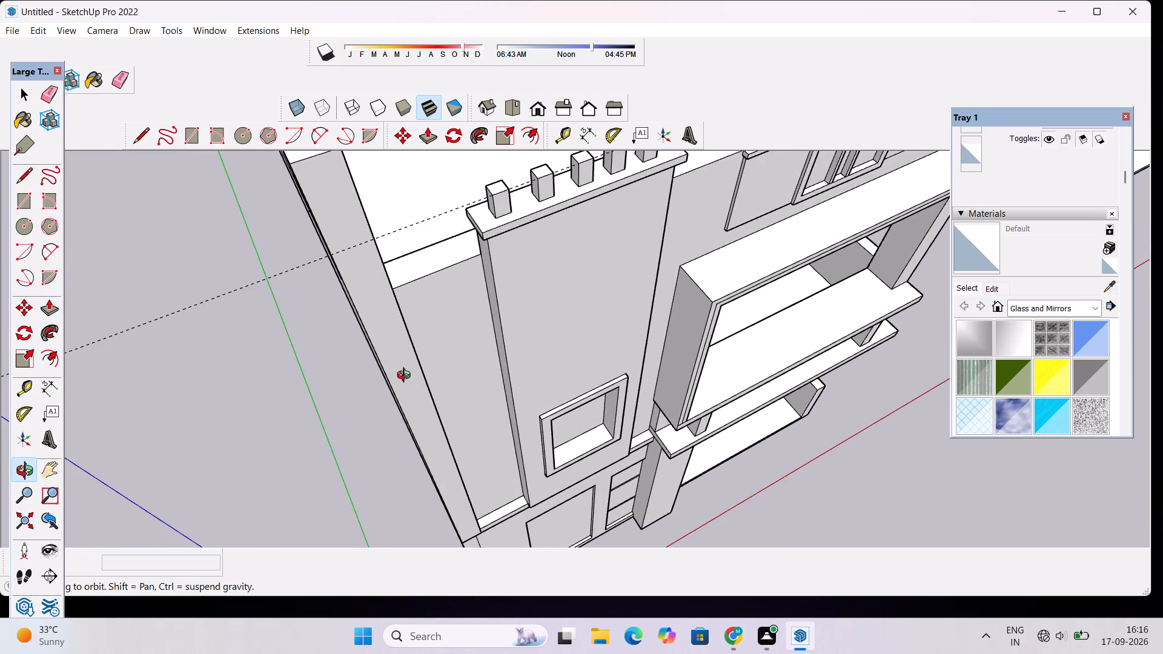
pyautogui.moveTo(451, 400); pyautogui.dragTo(409, 372)
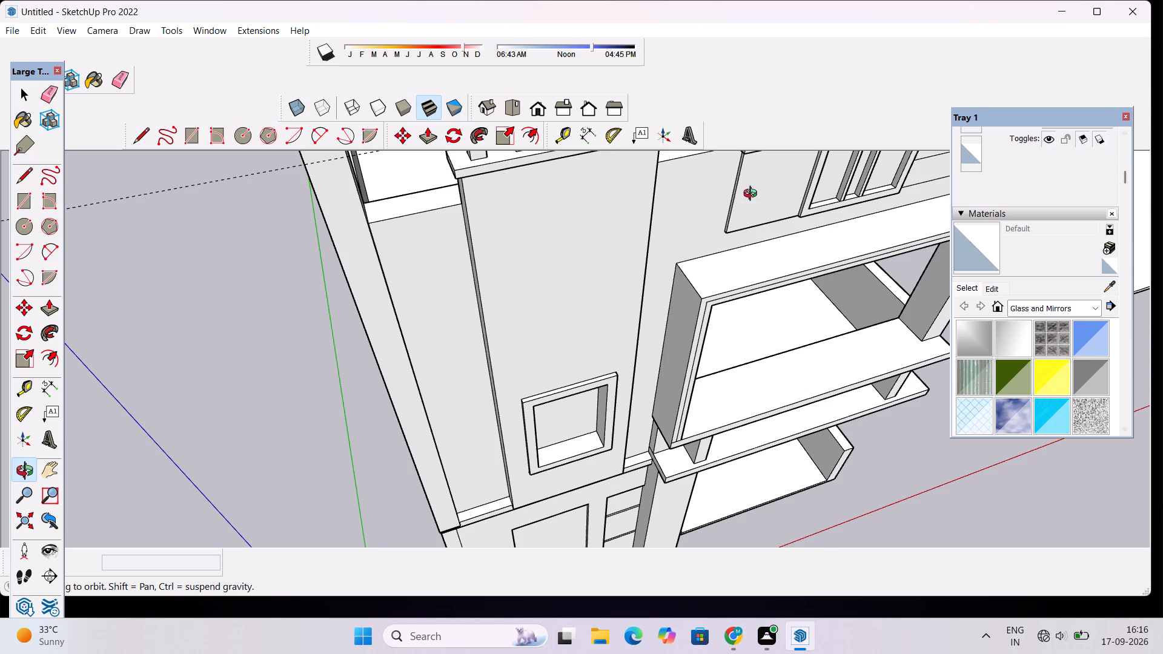
pyautogui.scroll(-10, 588, 233)
pyautogui.moveTo(663, 409); pyautogui.dragTo(605, 288)
pyautogui.scroll(4, 604, 296)
pyautogui.scroll(-4, 657, 308)
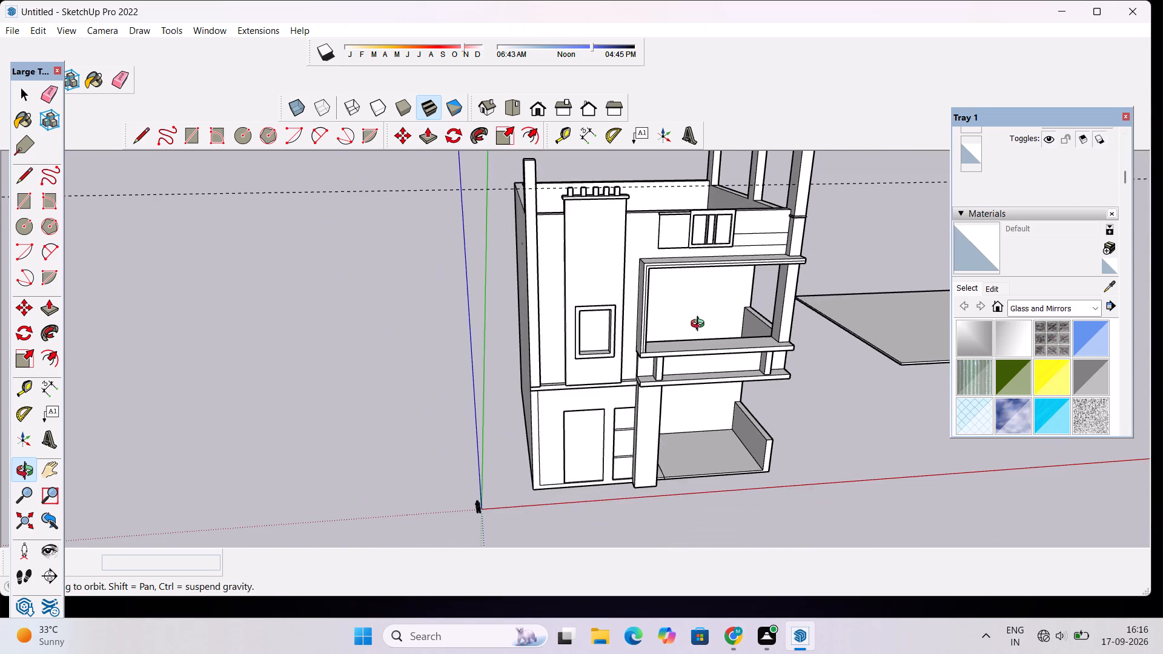
pyautogui.moveTo(703, 327); pyautogui.dragTo(512, 308)
pyautogui.scroll(4, 495, 319)
pyautogui.scroll(-5, 495, 317)
pyautogui.scroll(6, 495, 317)
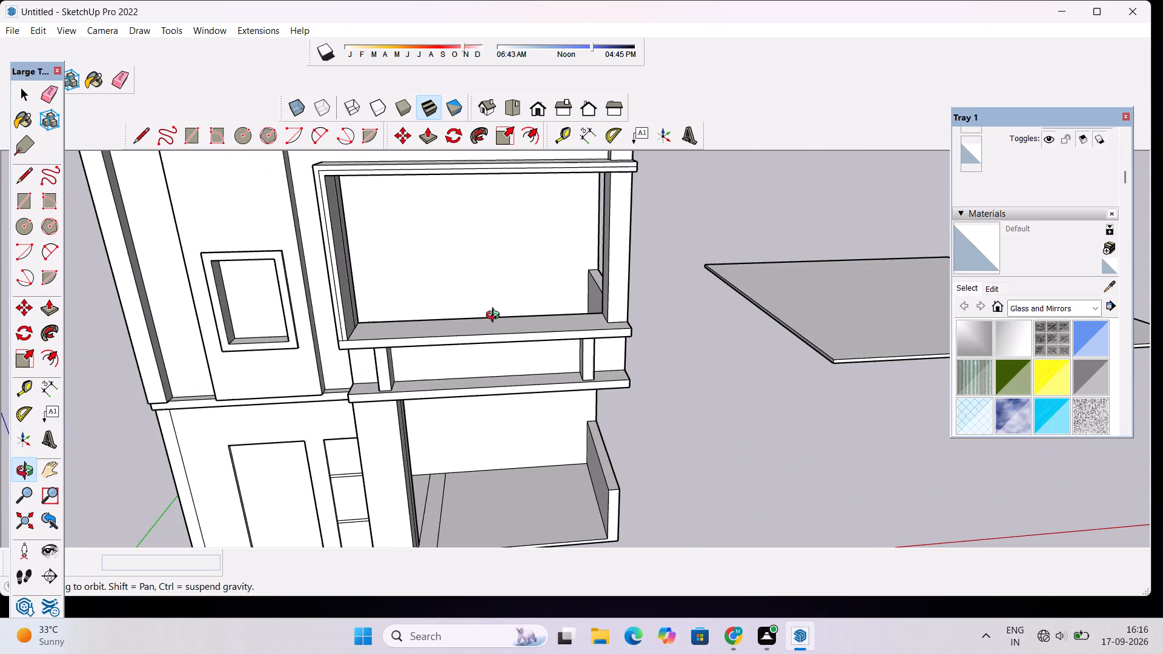
pyautogui.scroll(-1, 495, 317)
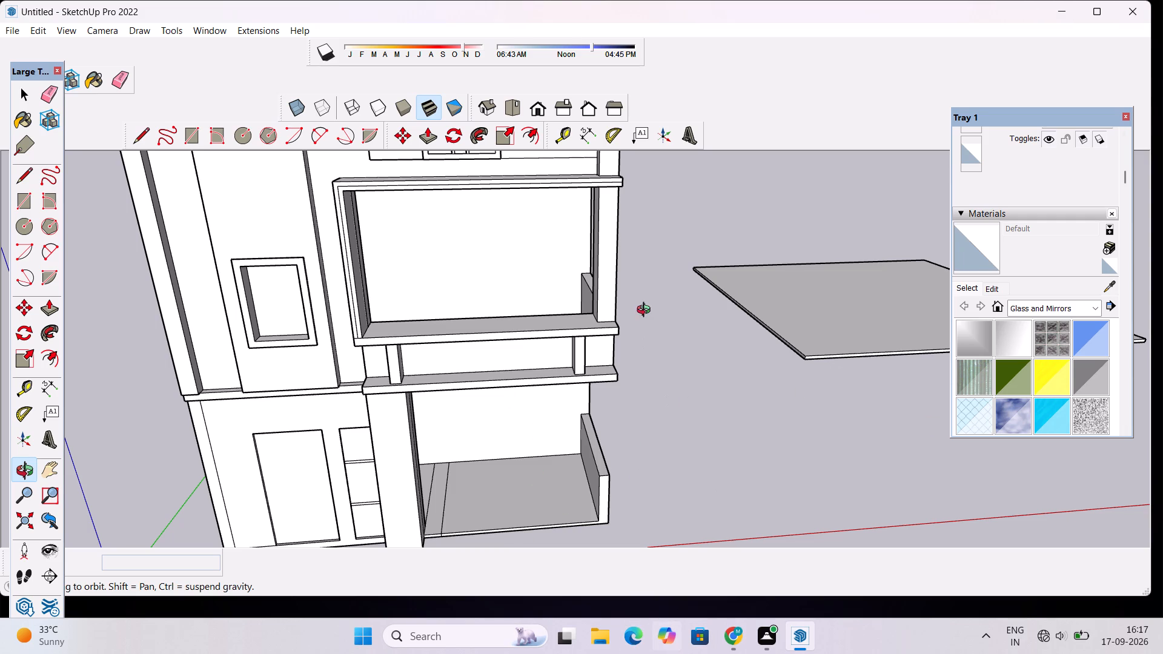
pyautogui.moveTo(783, 392); pyautogui.dragTo(734, 383)
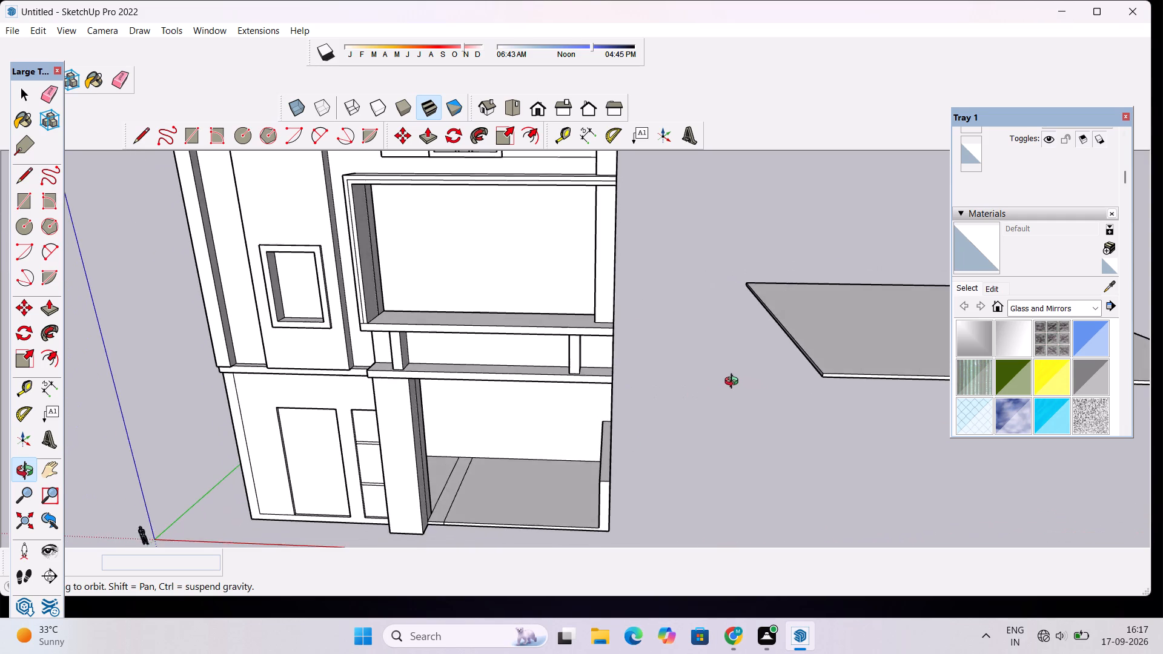
pyautogui.moveTo(734, 383); pyautogui.dragTo(783, 345)
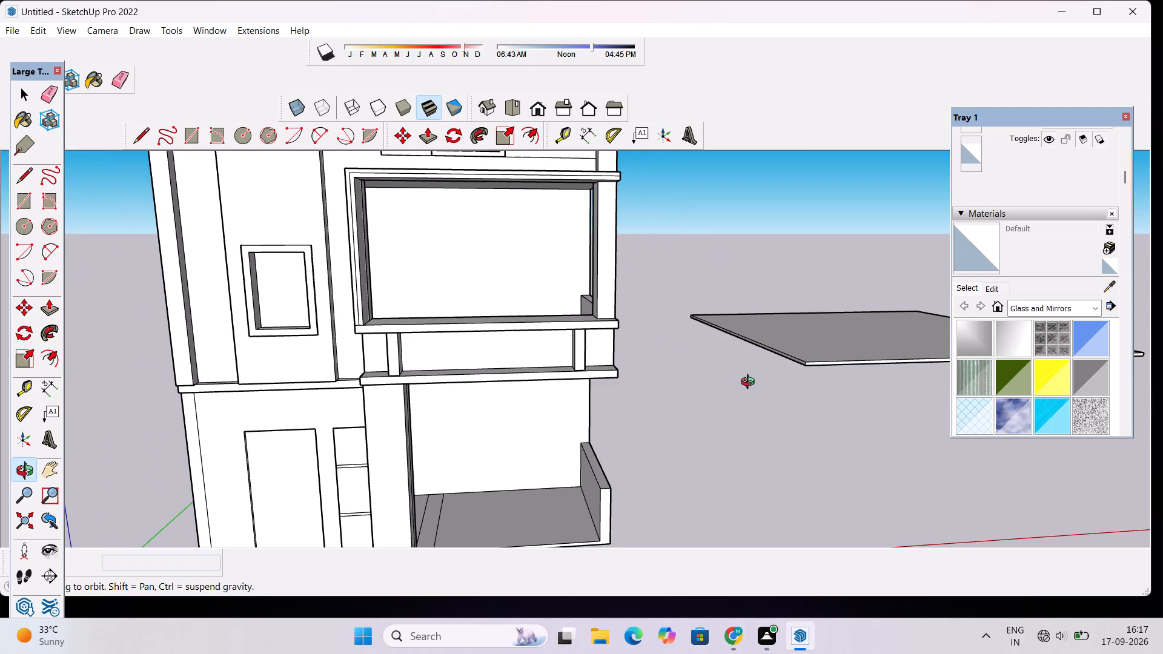
pyautogui.scroll(-6, 750, 383)
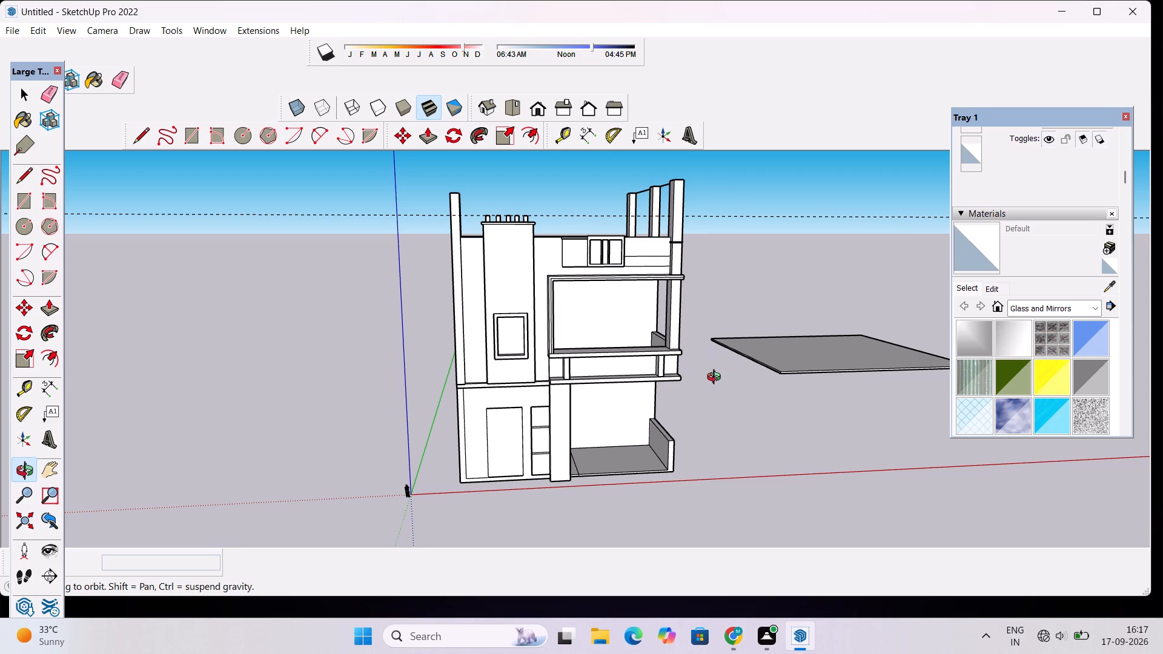
pyautogui.scroll(-4, 651, 401)
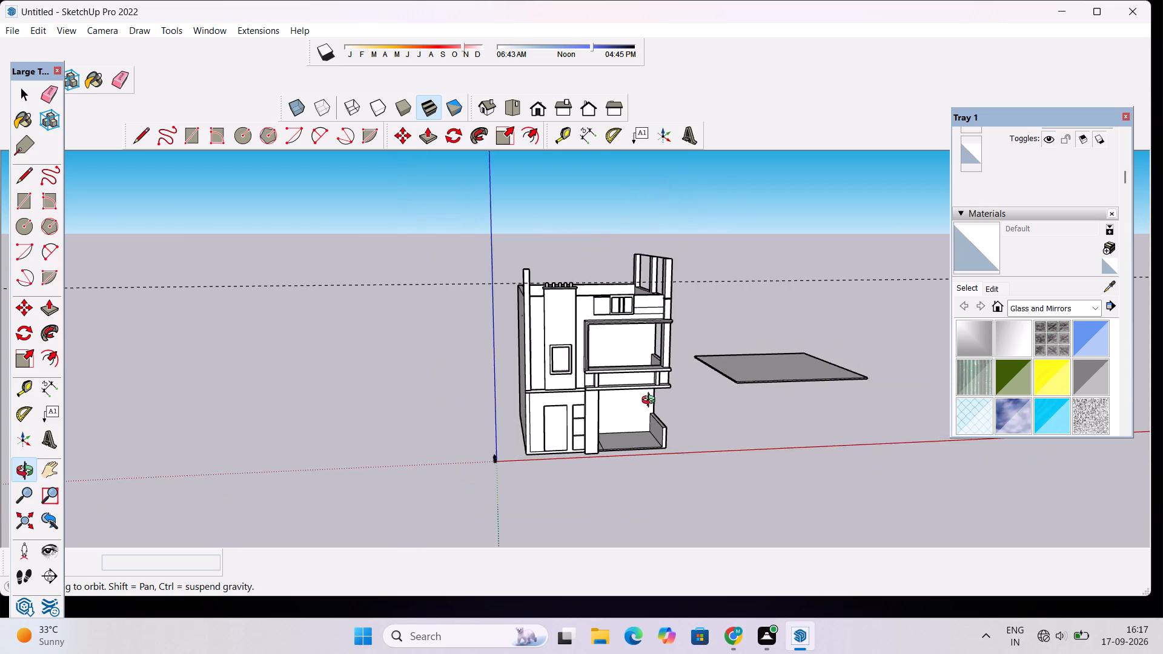
# Examine the corner column, the posts on the cap and the guide line close up from above and the outer side.
pyautogui.scroll(8, 651, 398)
pyautogui.moveTo(643, 378); pyautogui.dragTo(643, 441)
pyautogui.scroll(-8, 640, 431)
pyautogui.scroll(5, 637, 396)
pyautogui.moveTo(629, 386); pyautogui.dragTo(640, 449)
pyautogui.scroll(12, 499, 342)
pyautogui.moveTo(395, 300); pyautogui.dragTo(493, 326)
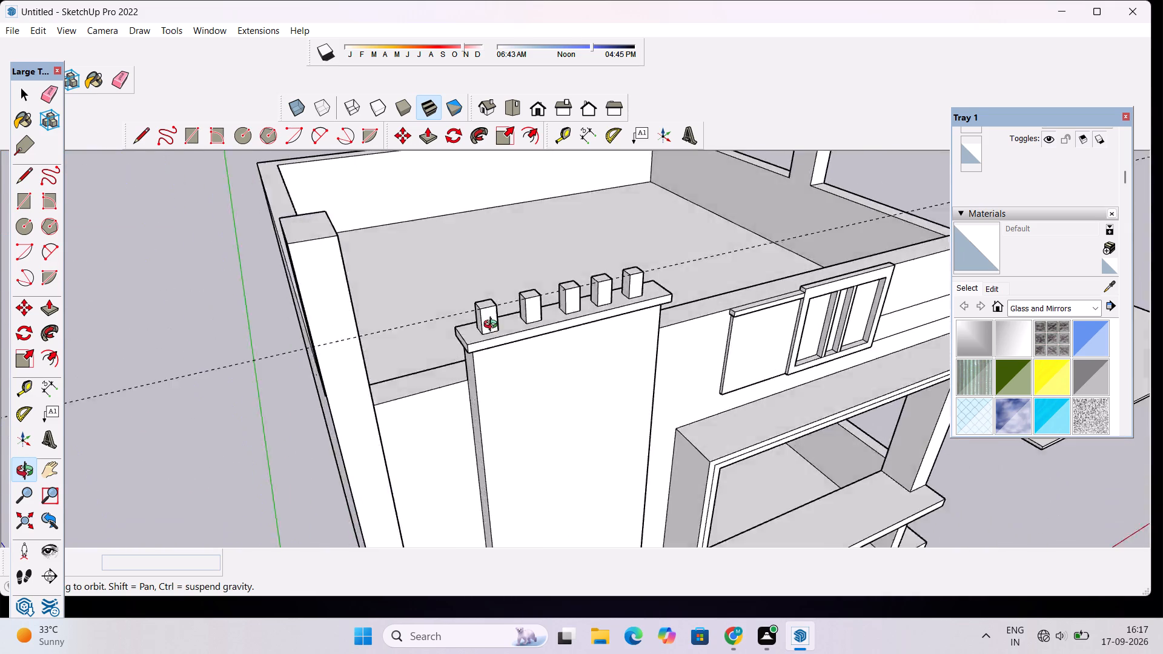
pyautogui.moveTo(493, 326); pyautogui.dragTo(595, 322)
pyautogui.scroll(-2, 598, 317)
pyautogui.scroll(9, 532, 361)
pyautogui.moveTo(495, 354); pyautogui.dragTo(502, 360)
pyautogui.scroll(-5, 505, 332)
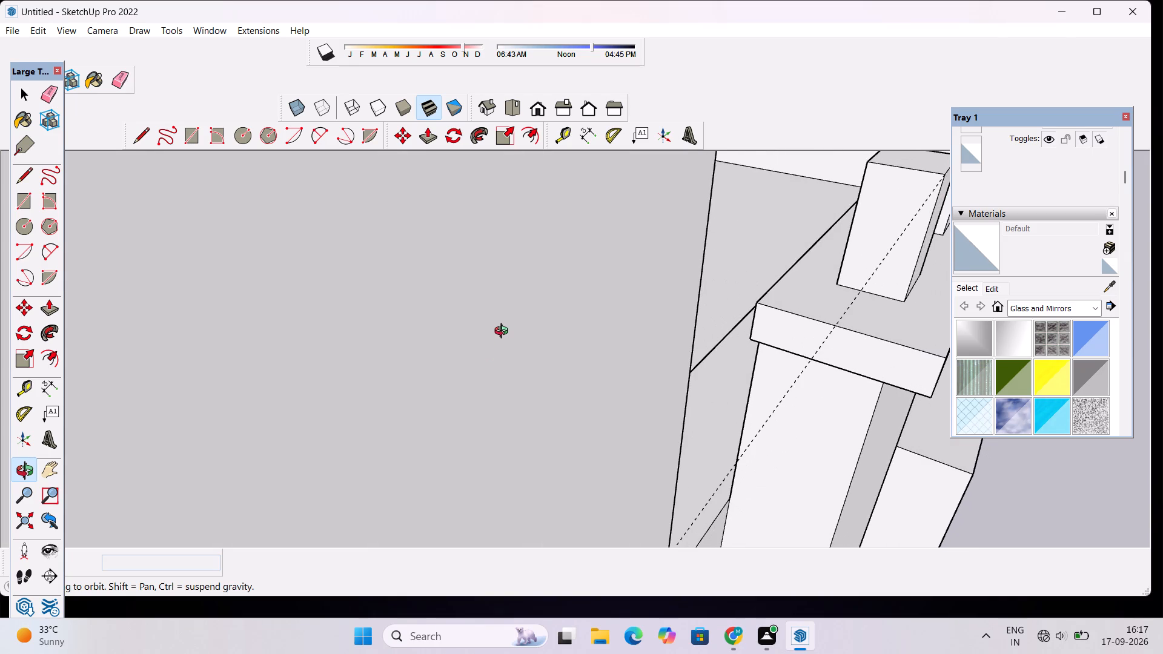
pyautogui.scroll(-14, 562, 339)
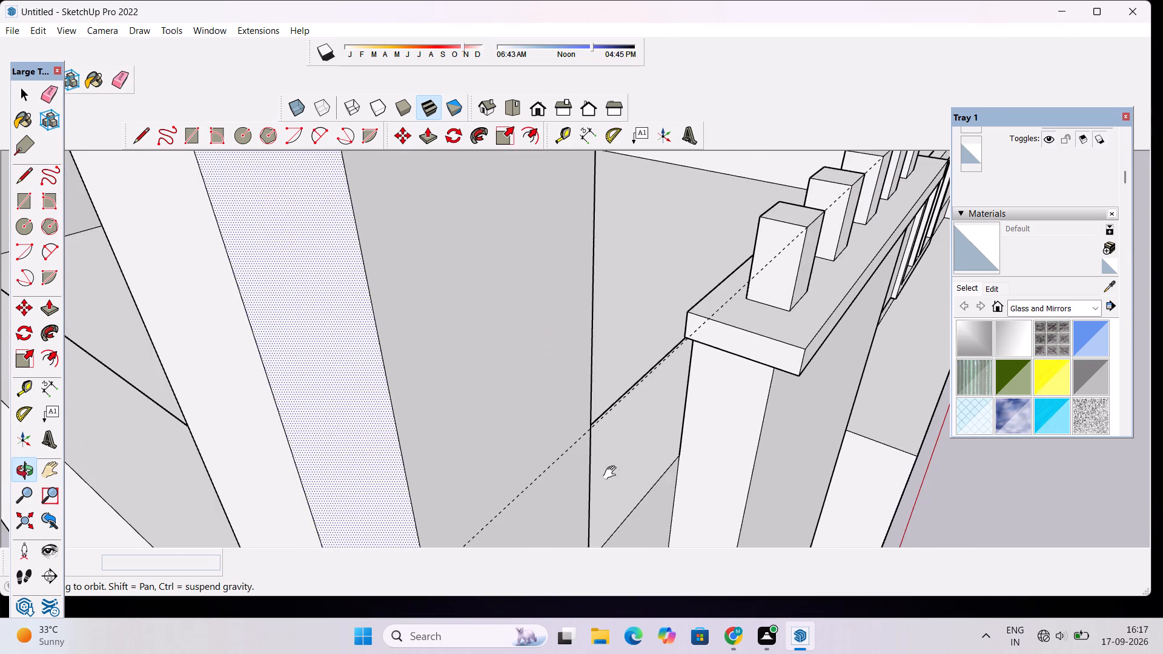
pyautogui.keyDown('shift'); pyautogui.moveTo(612, 473); pyautogui.dragTo(574, 426); pyautogui.keyUp('shift')
pyautogui.scroll(2, 492, 385)
pyautogui.moveTo(482, 362); pyautogui.dragTo(586, 386)
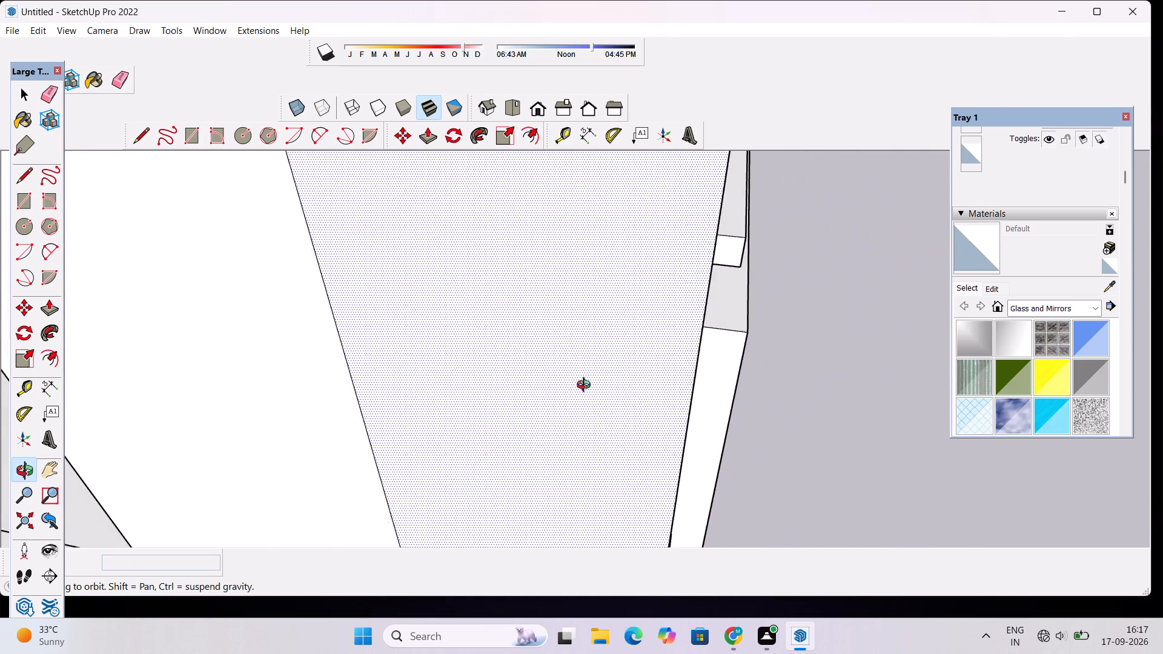
pyautogui.moveTo(586, 386); pyautogui.dragTo(483, 393)
# Draw a line about 6' 9" long across the corner column's side face toward the posts, starting where the guide meets its front edge.
pyautogui.scroll(-9, 471, 397)
pyautogui.moveTo(610, 397); pyautogui.dragTo(566, 400)
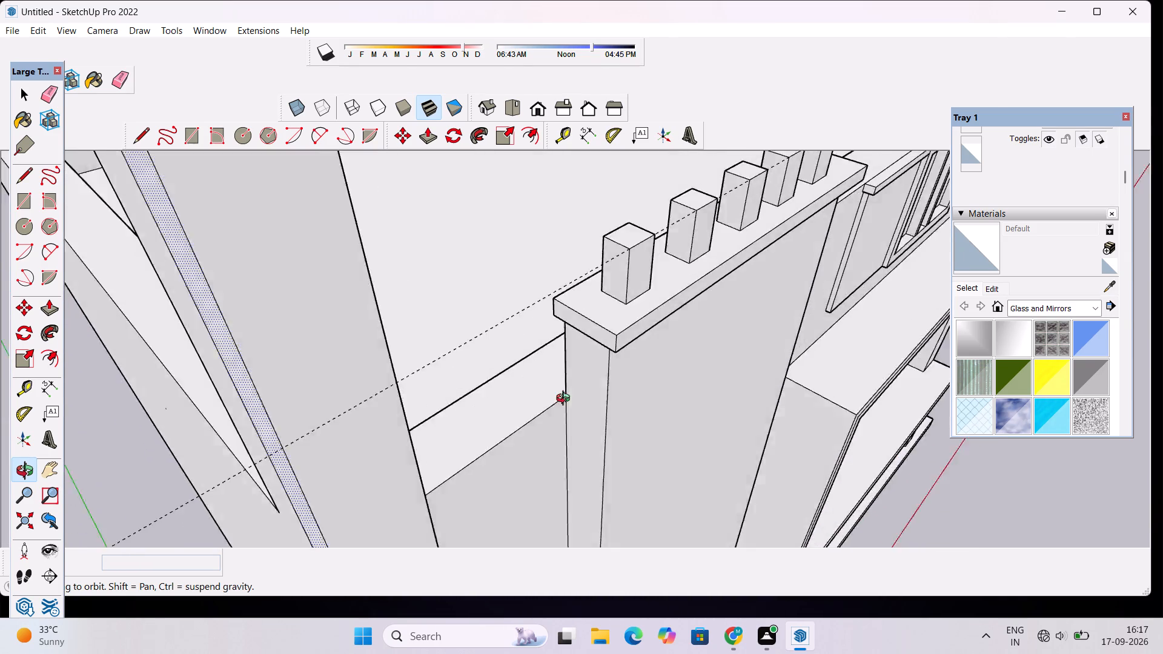
pyautogui.moveTo(566, 400); pyautogui.dragTo(415, 441)
pyautogui.scroll(-3, 414, 441)
pyautogui.keyDown('shift'); pyautogui.moveTo(492, 412); pyautogui.dragTo(541, 449); pyautogui.keyUp('shift')
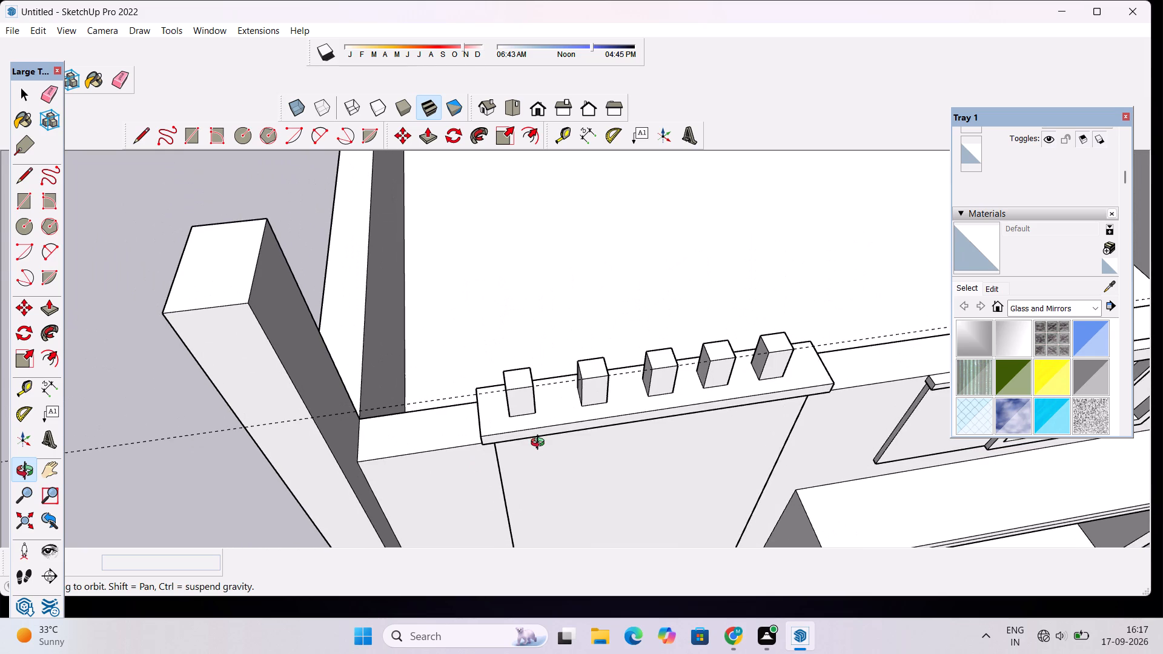
pyautogui.moveTo(546, 435); pyautogui.dragTo(506, 434)
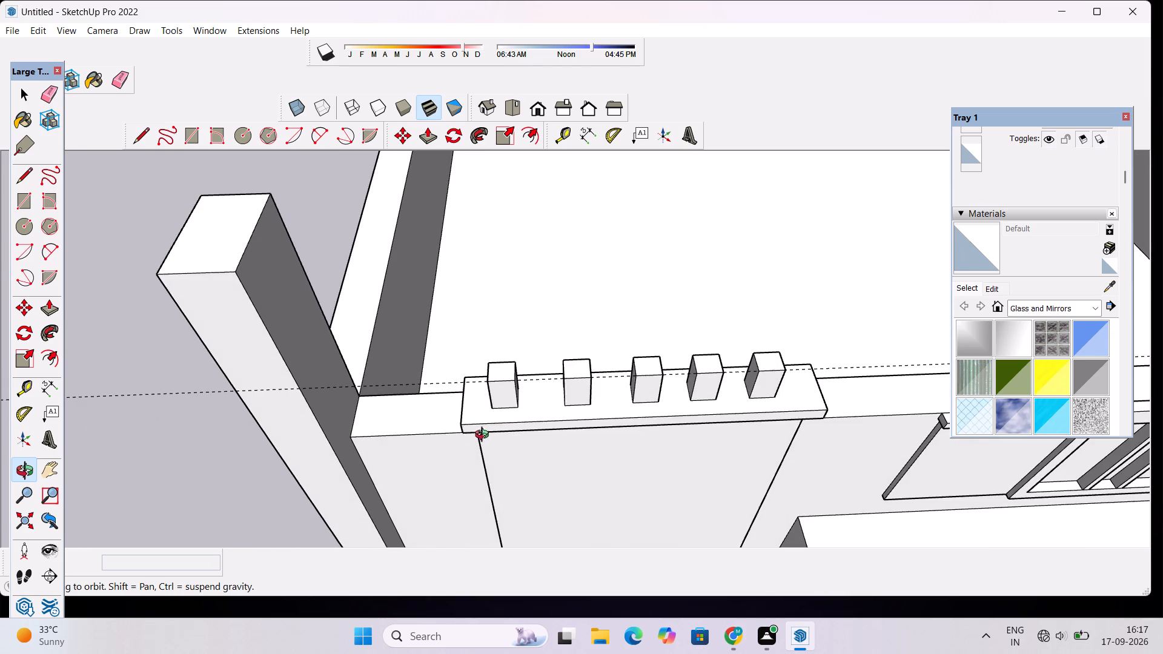
pyautogui.scroll(-3, 449, 431)
pyautogui.moveTo(449, 431); pyautogui.dragTo(449, 448)
pyautogui.scroll(6, 396, 400)
pyautogui.keyDown('shift'); pyautogui.moveTo(417, 403); pyautogui.dragTo(406, 405); pyautogui.keyUp('shift')
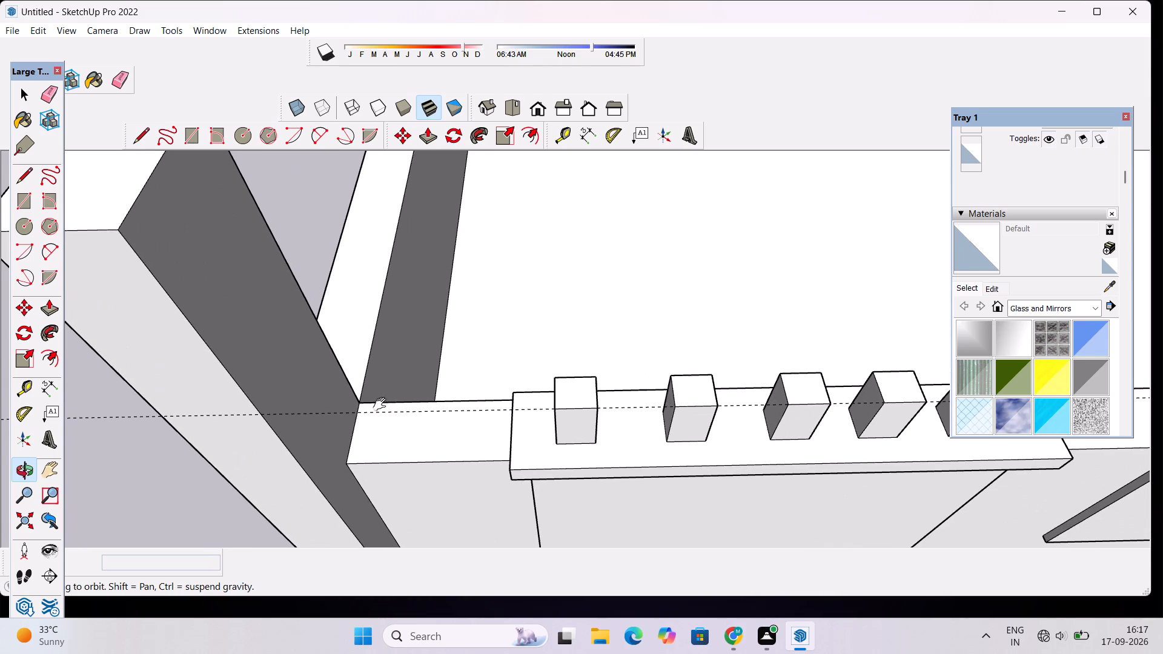
pyautogui.press('l')
pyautogui.scroll(4, 253, 416)
pyautogui.click(265, 415)
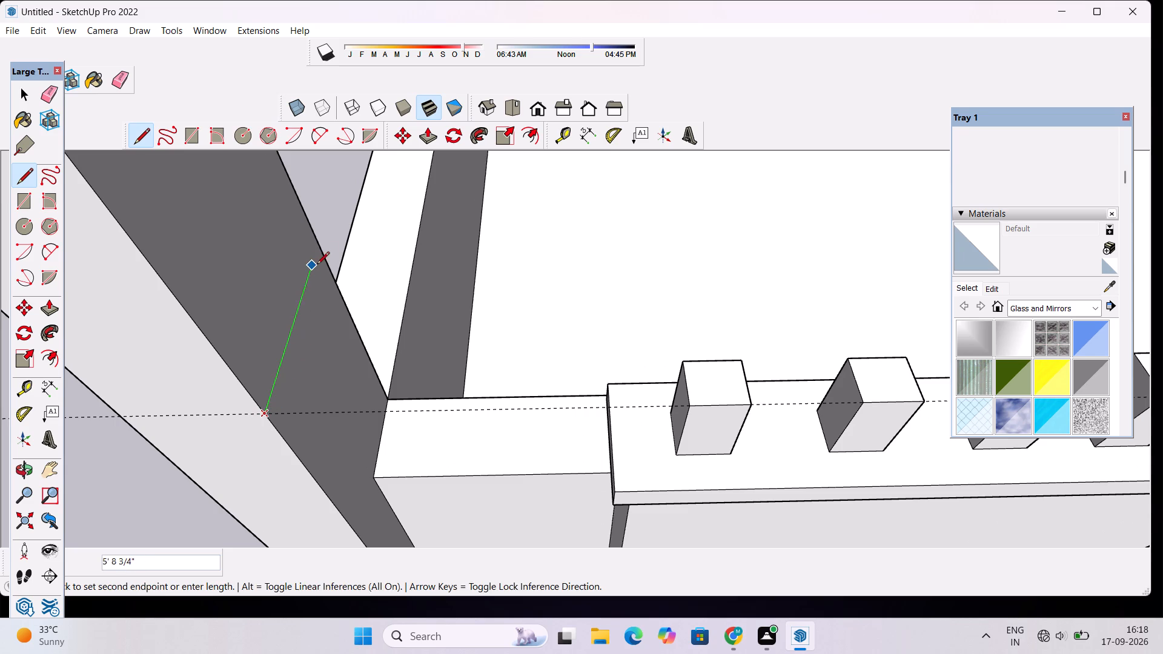
pyautogui.click(319, 242)
pyautogui.press('space')
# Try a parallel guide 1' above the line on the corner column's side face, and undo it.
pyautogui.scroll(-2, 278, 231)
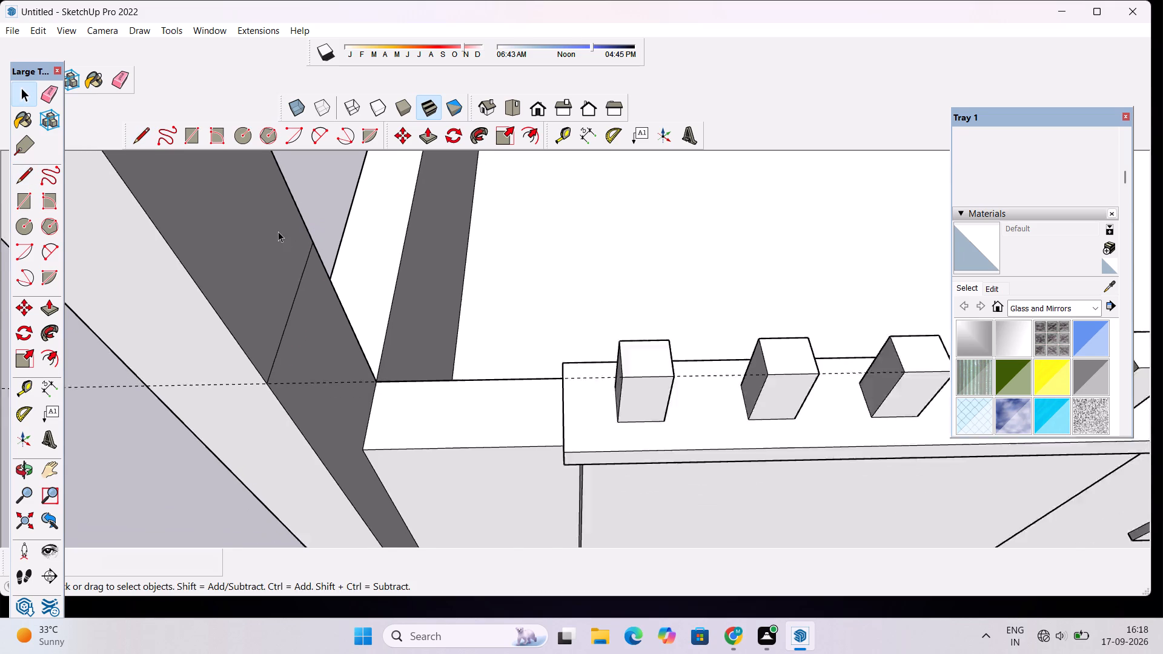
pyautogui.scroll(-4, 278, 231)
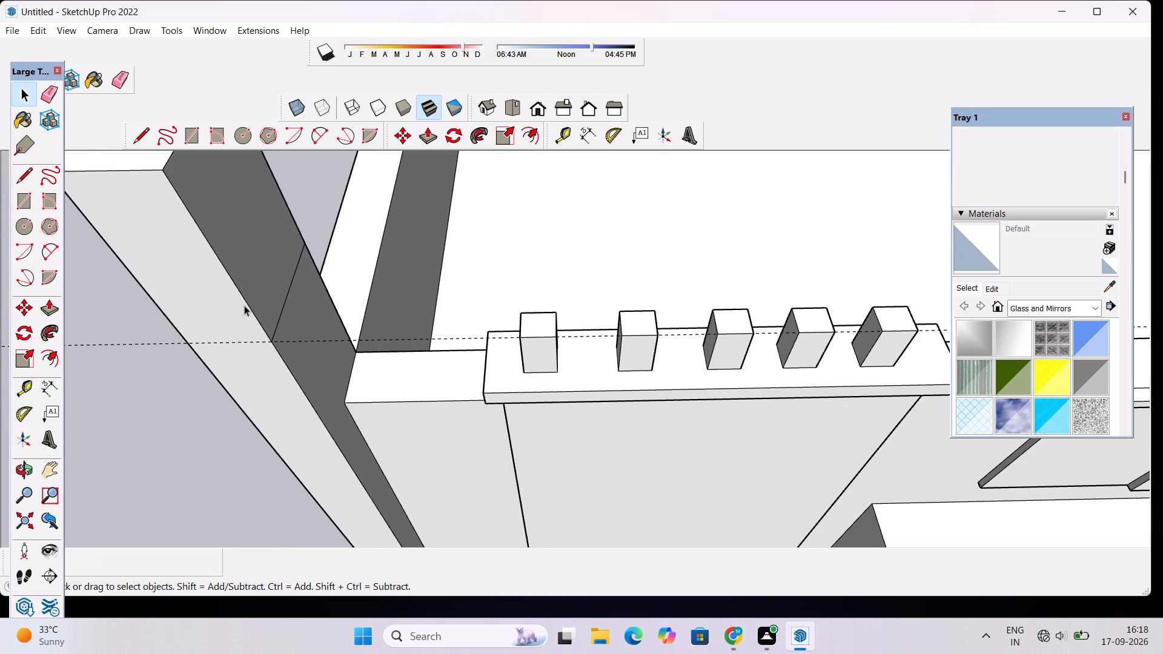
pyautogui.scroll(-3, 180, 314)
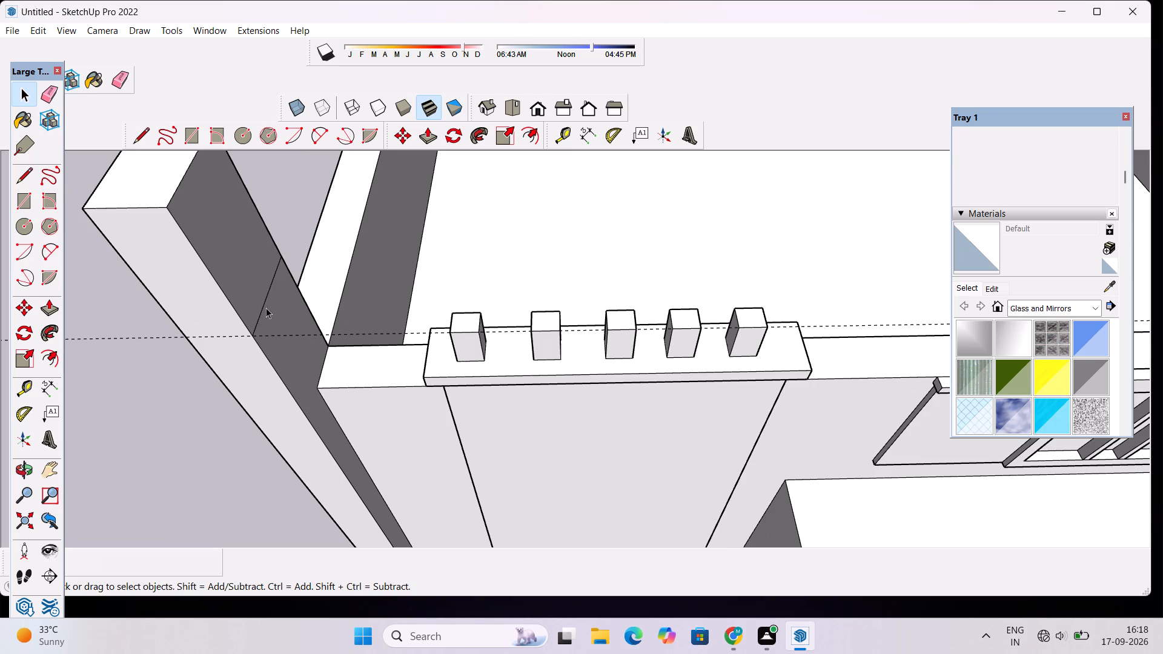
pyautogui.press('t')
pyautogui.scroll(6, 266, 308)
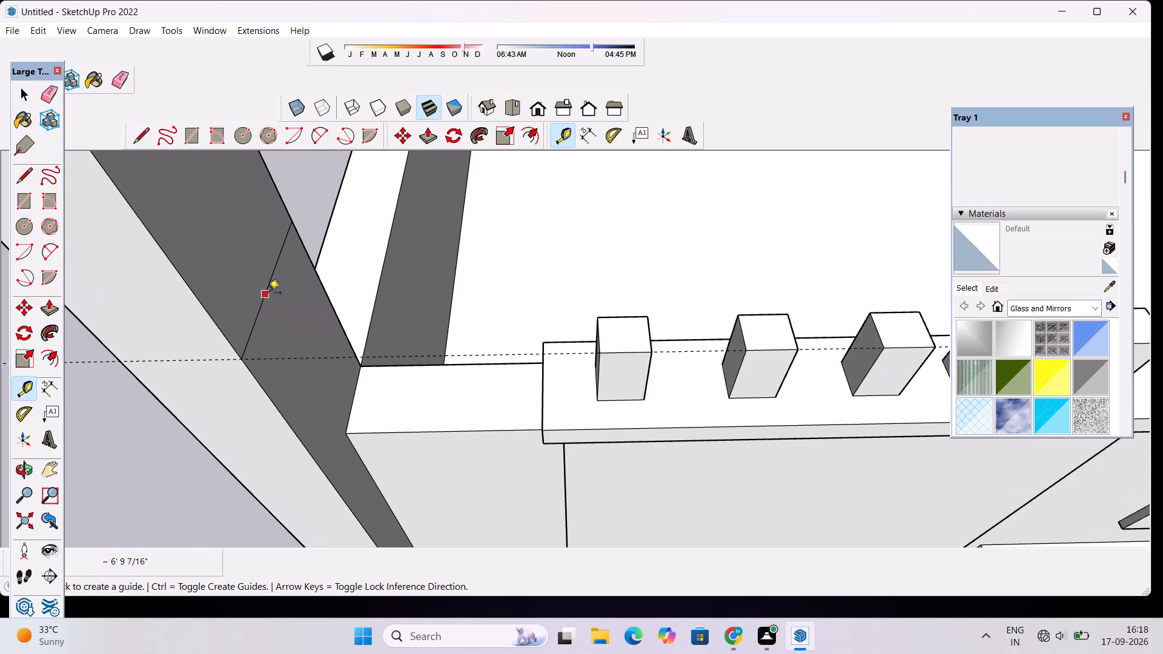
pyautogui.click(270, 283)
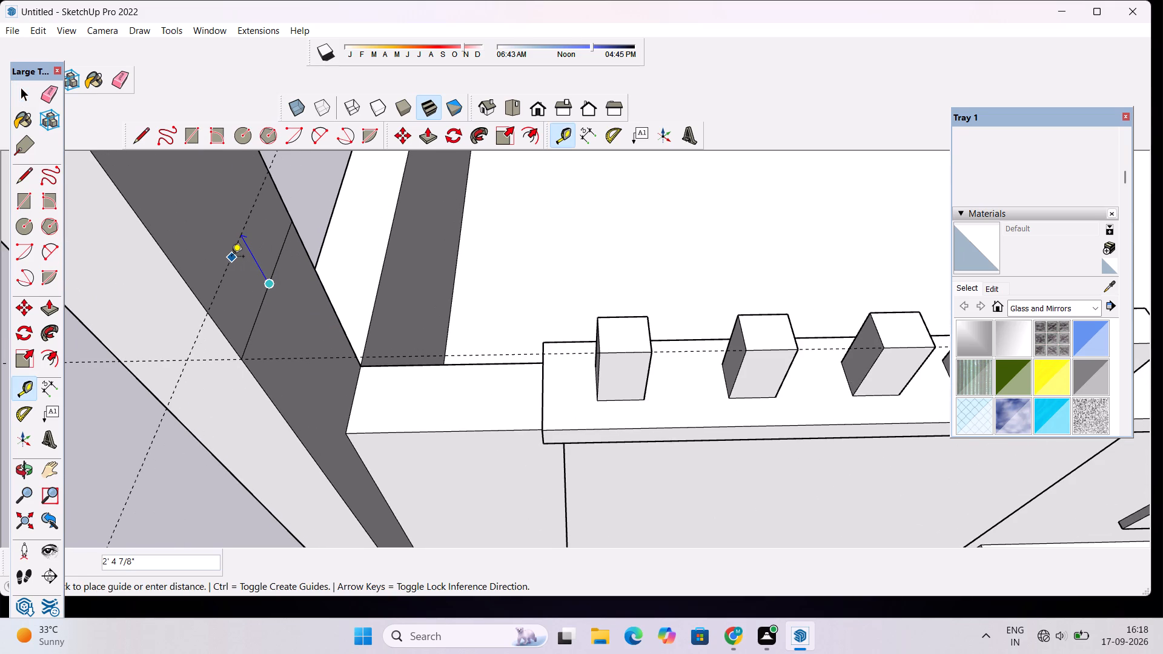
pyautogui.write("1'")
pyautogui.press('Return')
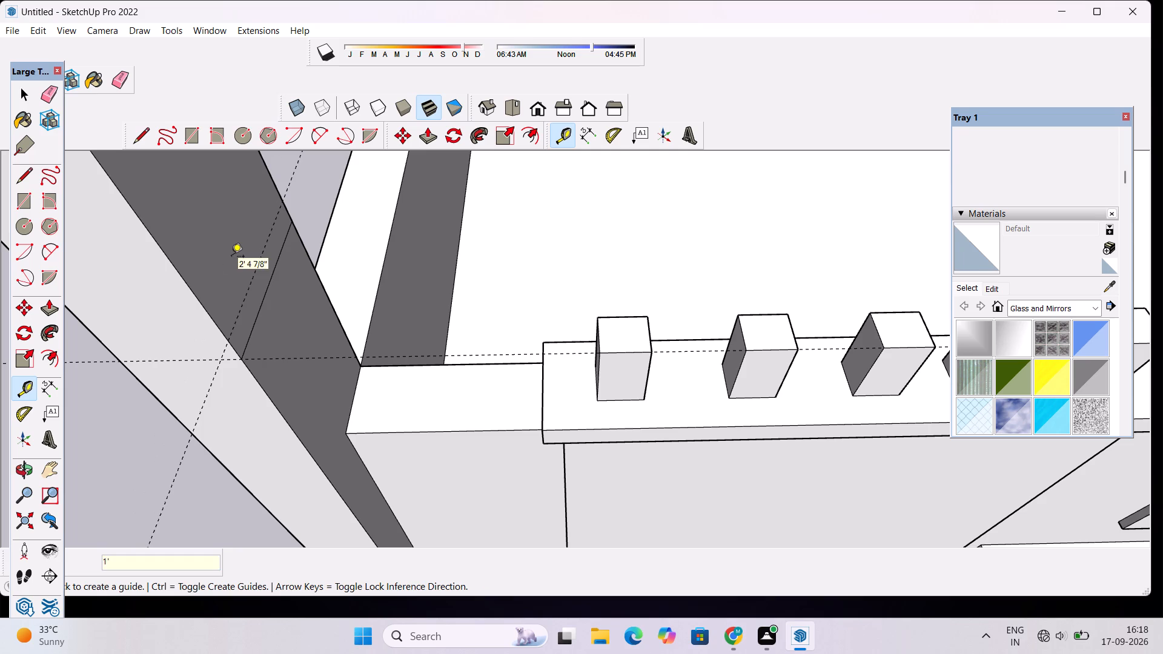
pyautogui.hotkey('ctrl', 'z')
# Place a parallel guide 3' above the line on the corner column's side face.
pyautogui.click(271, 287)
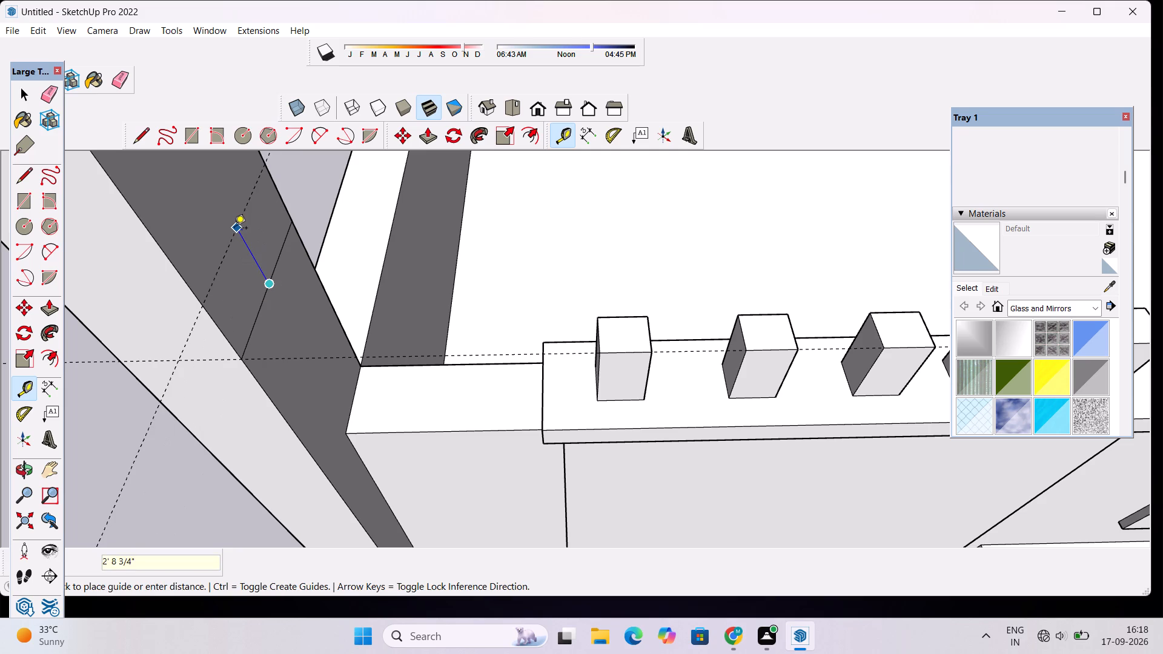
pyautogui.write("3'")
pyautogui.press('Return')
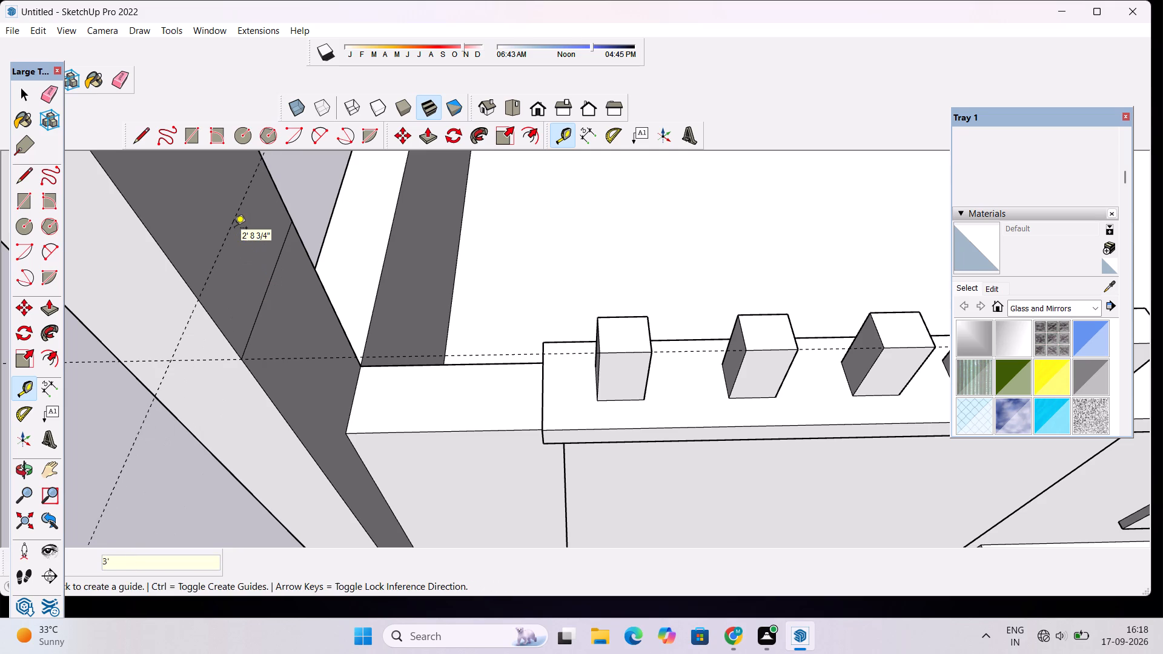
# Draw a line along the upper guide across the corner column's side face, from its front edge to its back edge.
pyautogui.press('l')
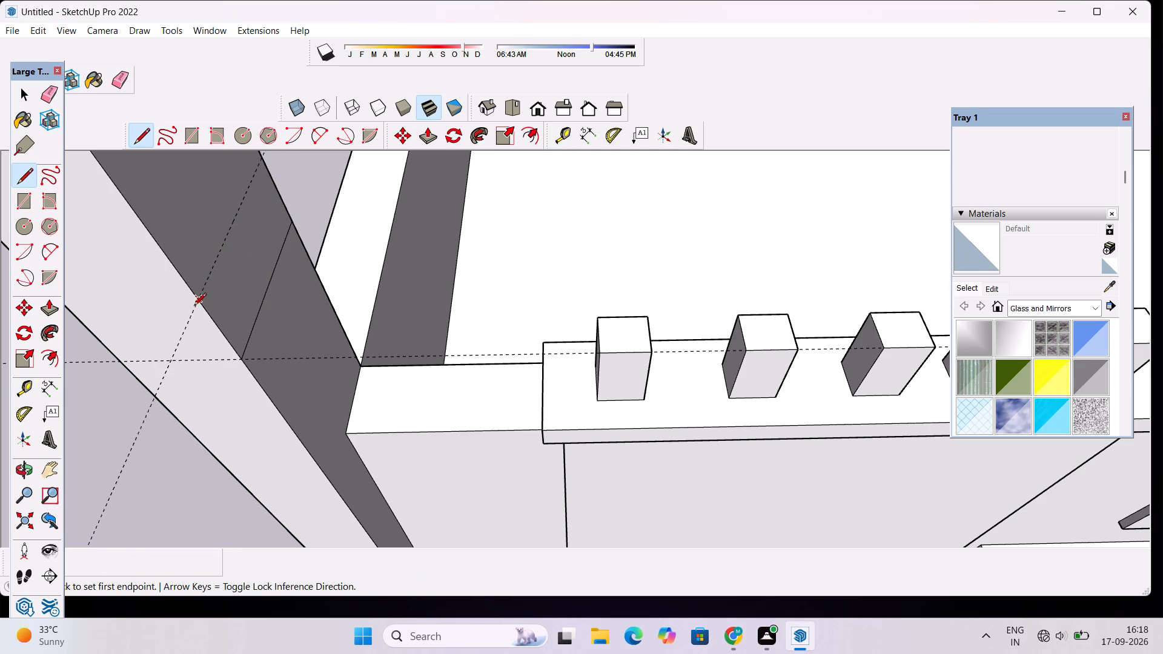
pyautogui.click(198, 300)
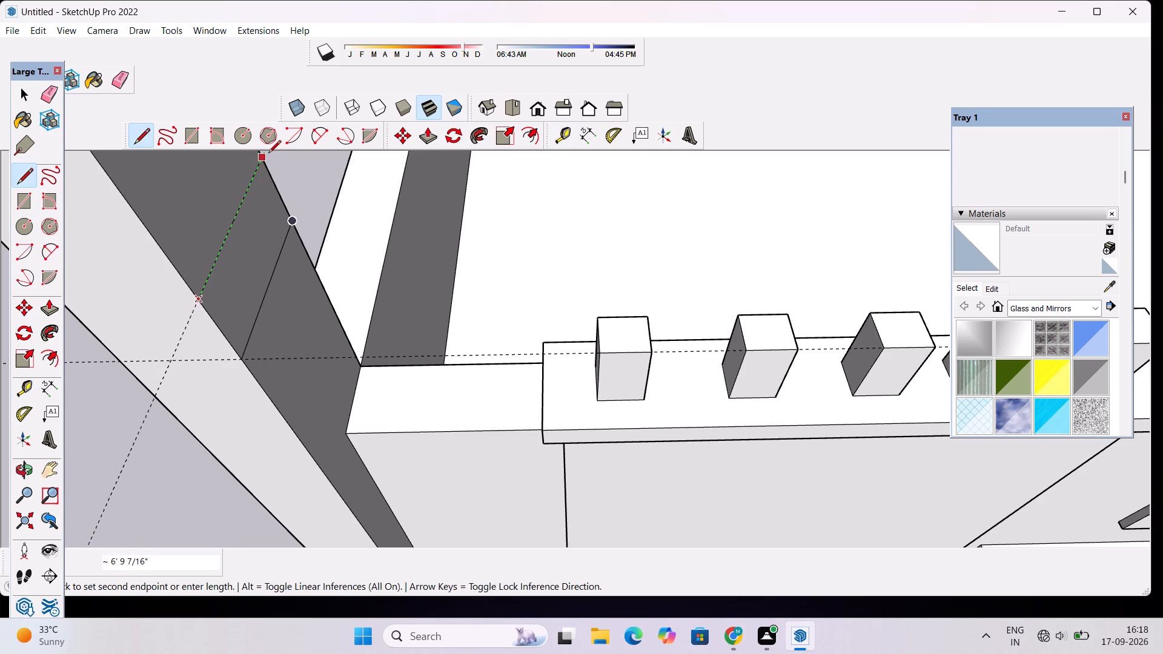
pyautogui.scroll(-8, 272, 179)
pyautogui.scroll(4, 282, 164)
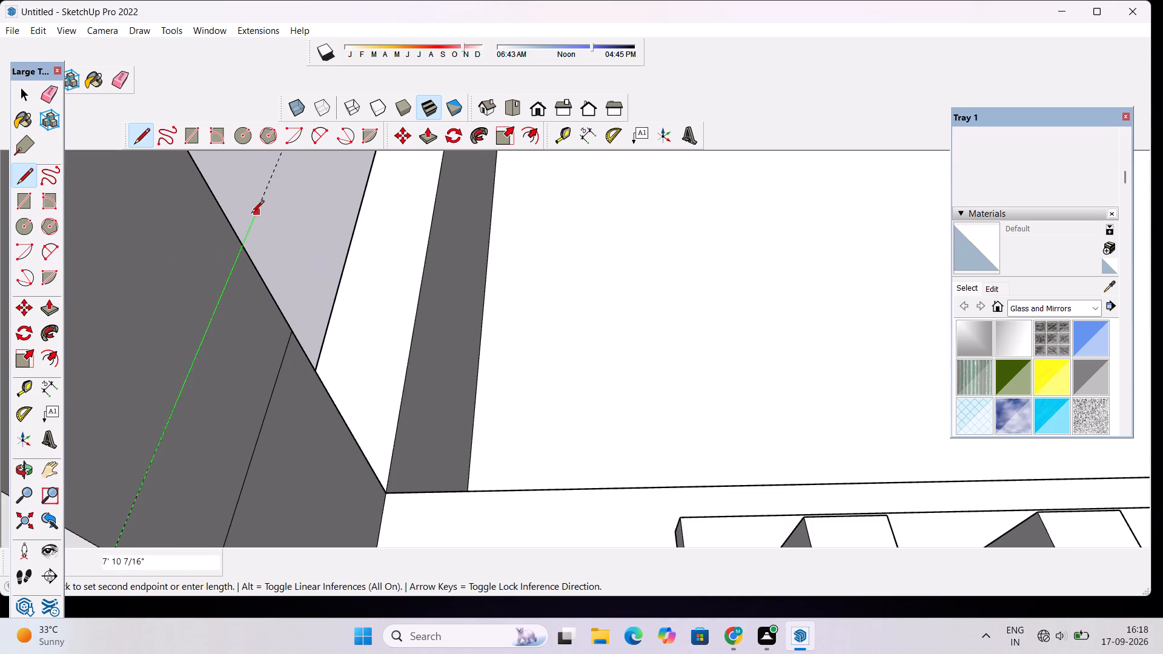
pyautogui.click(241, 247)
pyautogui.press('space')
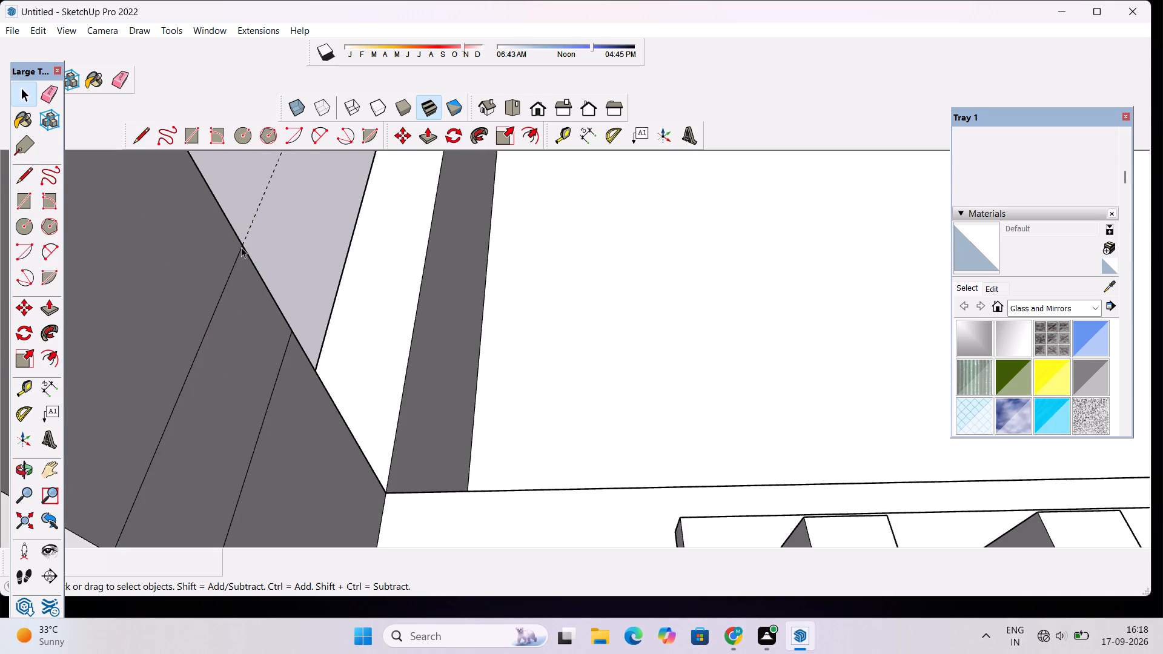
# Erase the guide lines around the corner column and the row of posts.
pyautogui.scroll(-14, 241, 247)
pyautogui.press('e')
pyautogui.moveTo(148, 220); pyautogui.dragTo(248, 355)
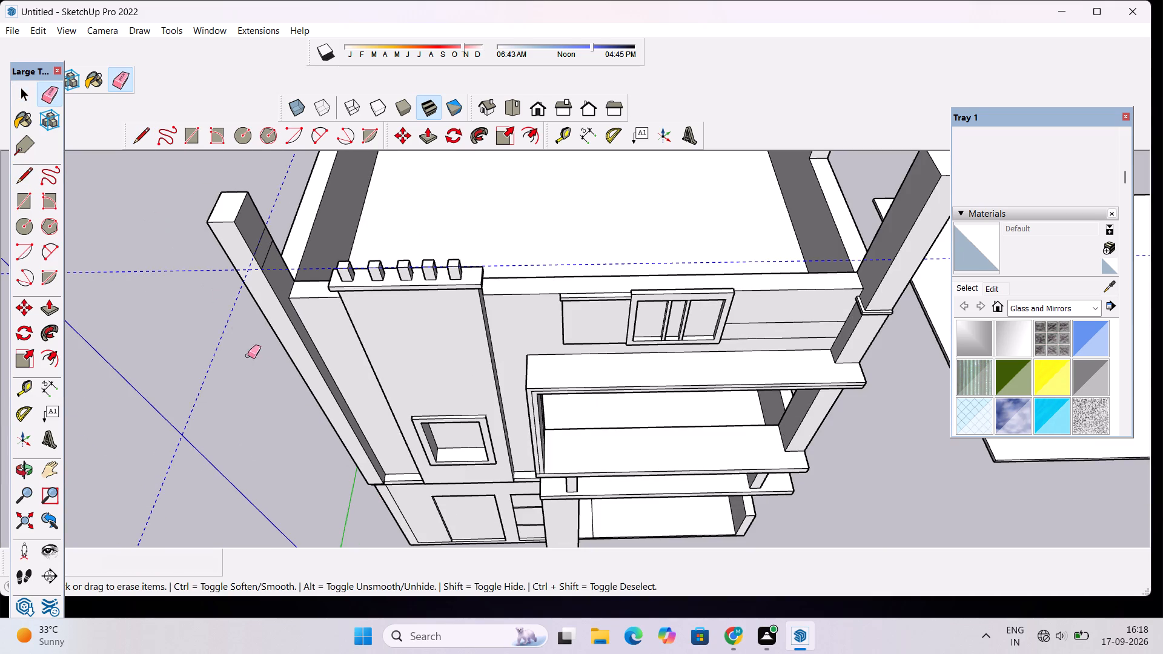
pyautogui.moveTo(248, 355); pyautogui.dragTo(254, 371)
# Push/Pull the strip between the two lines on the column's side about 34' 8" over the posts, to the far end of the cap.
pyautogui.scroll(6, 250, 254)
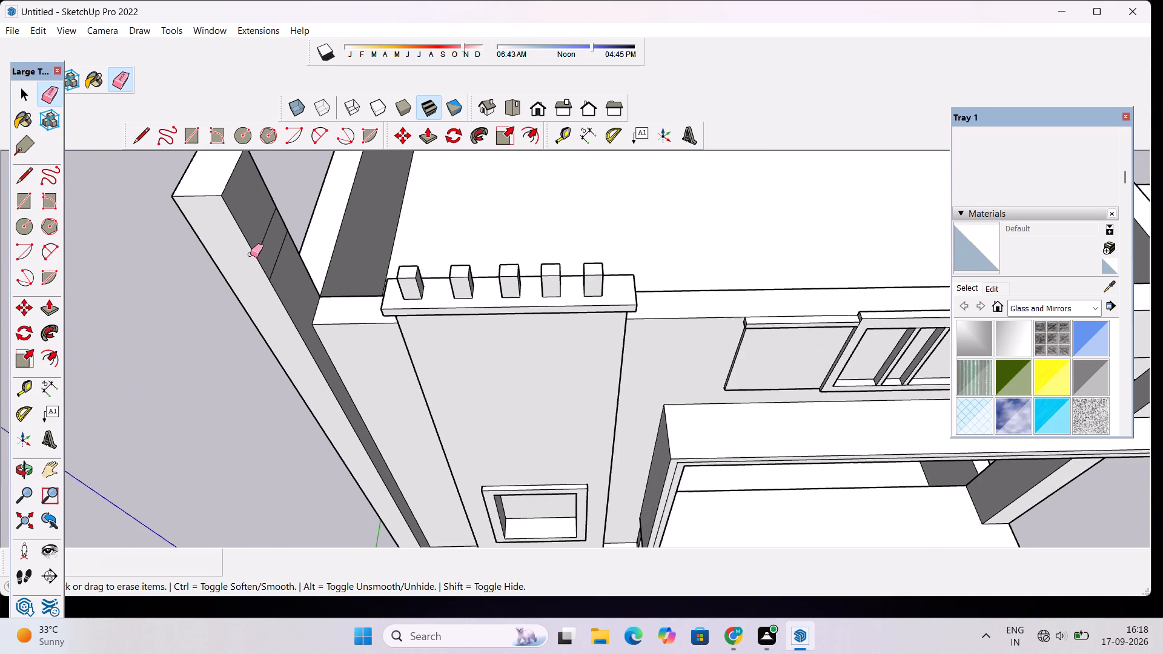
pyautogui.press('p')
pyautogui.click(270, 251)
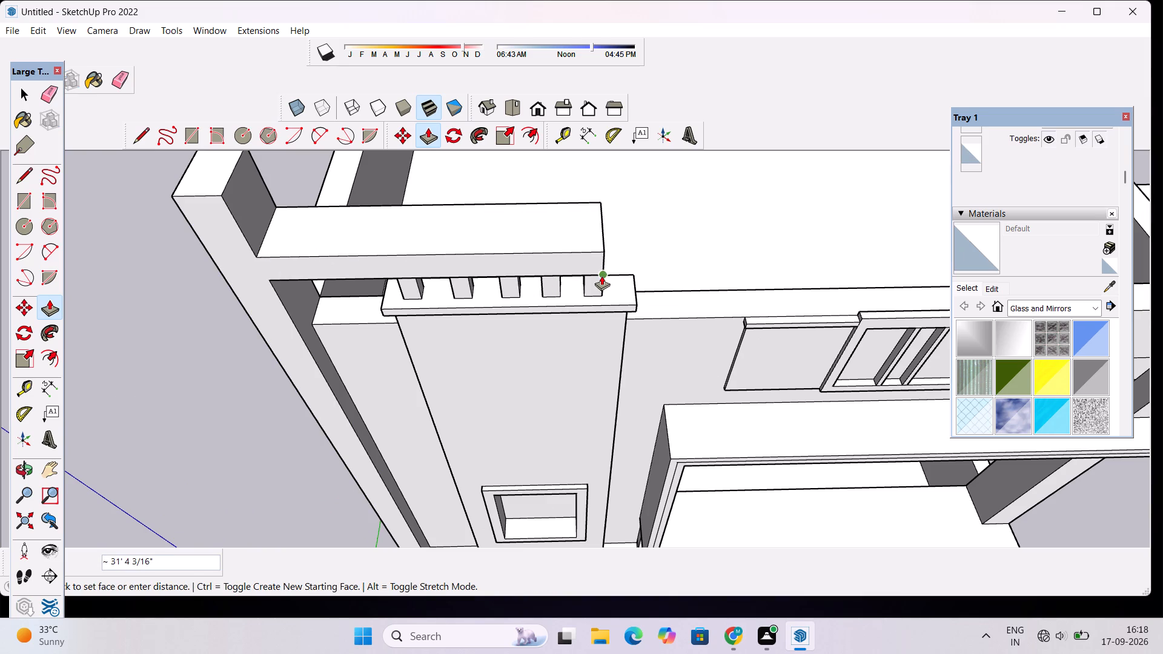
pyautogui.scroll(6, 603, 276)
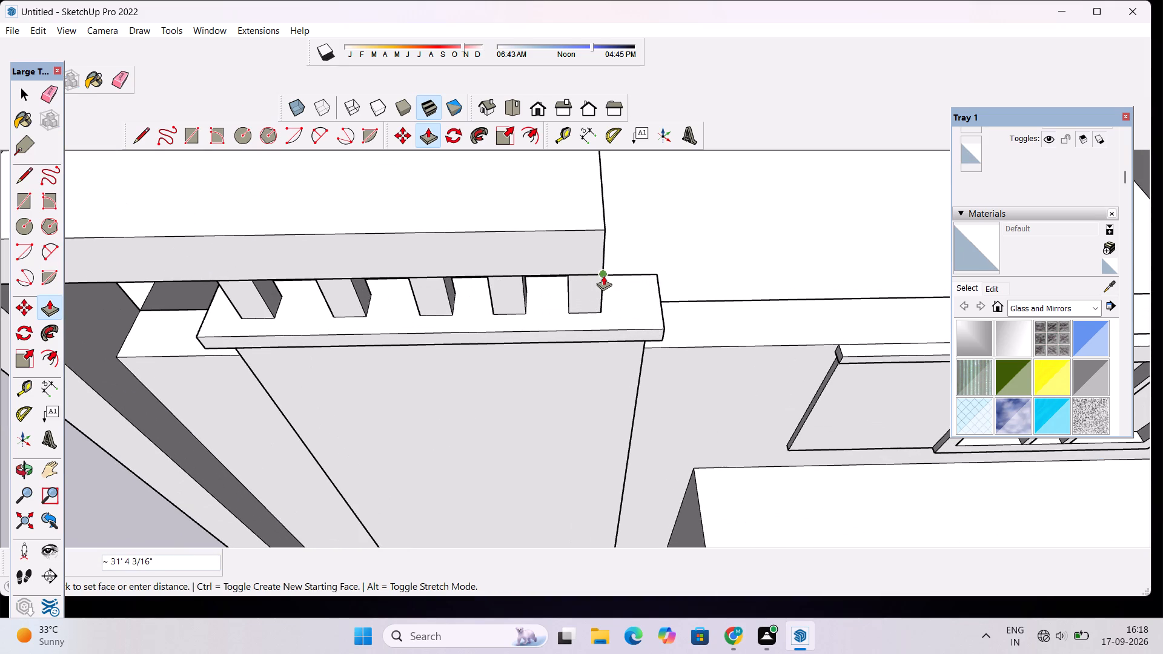
pyautogui.click(658, 286)
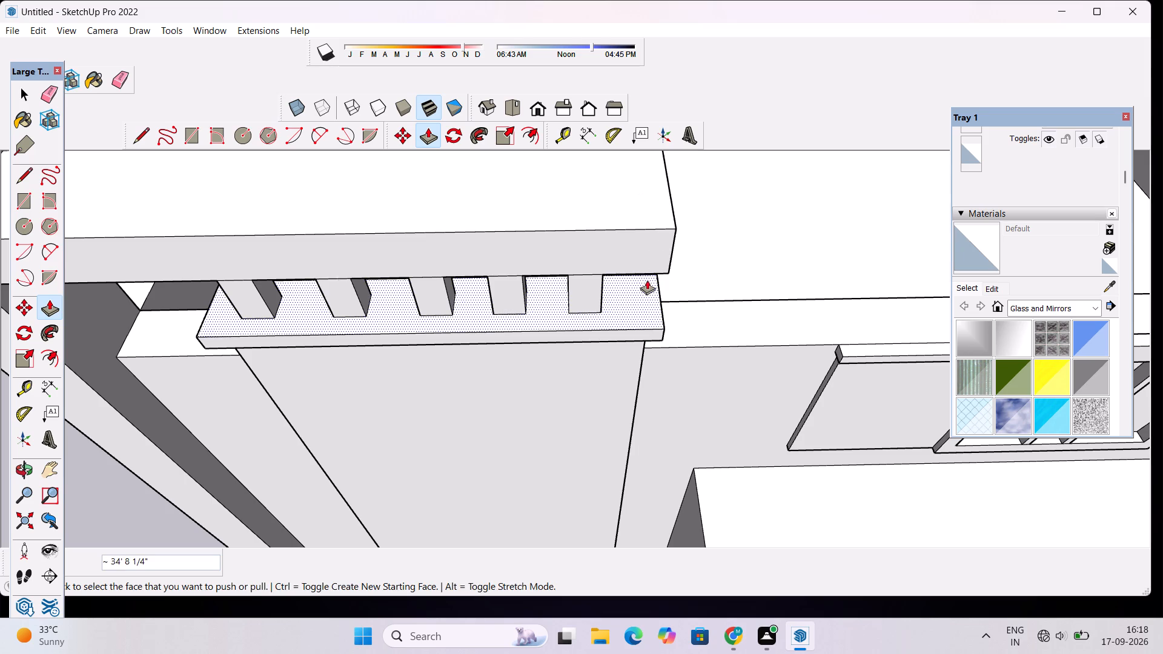
# Examine the beam above the posts together with the front facade from lower and farther viewpoints.
pyautogui.press('o')
pyautogui.moveTo(635, 331); pyautogui.dragTo(622, 233)
pyautogui.scroll(-11, 622, 233)
pyautogui.moveTo(616, 306); pyautogui.dragTo(615, 306)
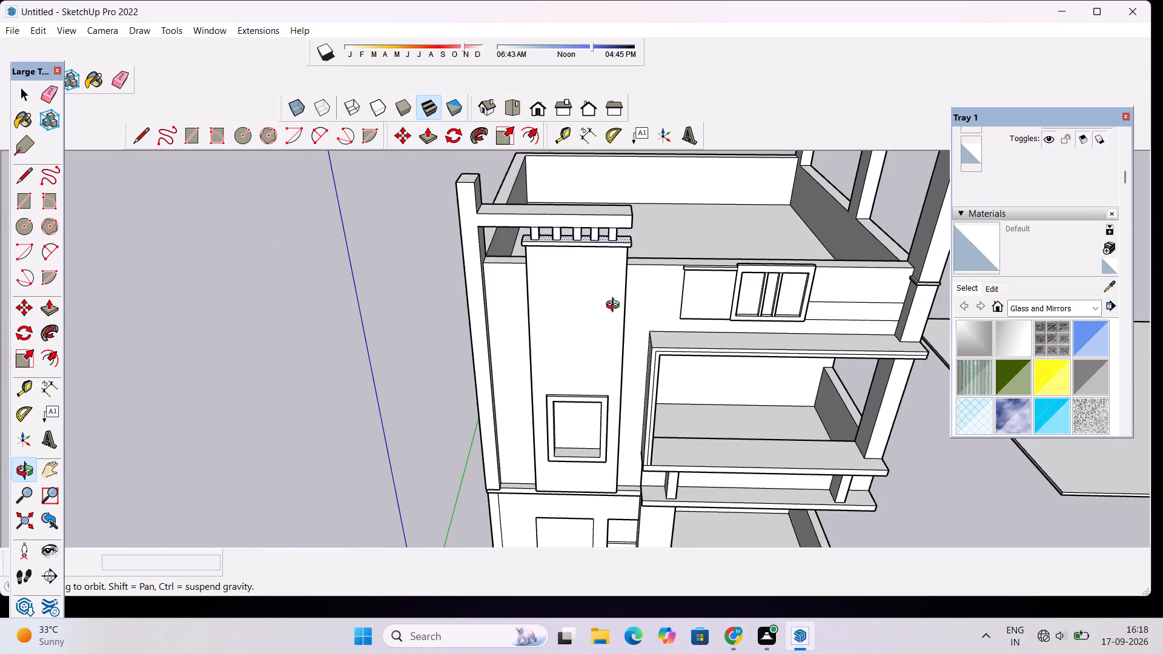
pyautogui.moveTo(615, 306); pyautogui.dragTo(622, 213)
pyautogui.scroll(4, 606, 205)
pyautogui.scroll(-4, 606, 207)
pyautogui.moveTo(609, 226); pyautogui.dragTo(611, 292)
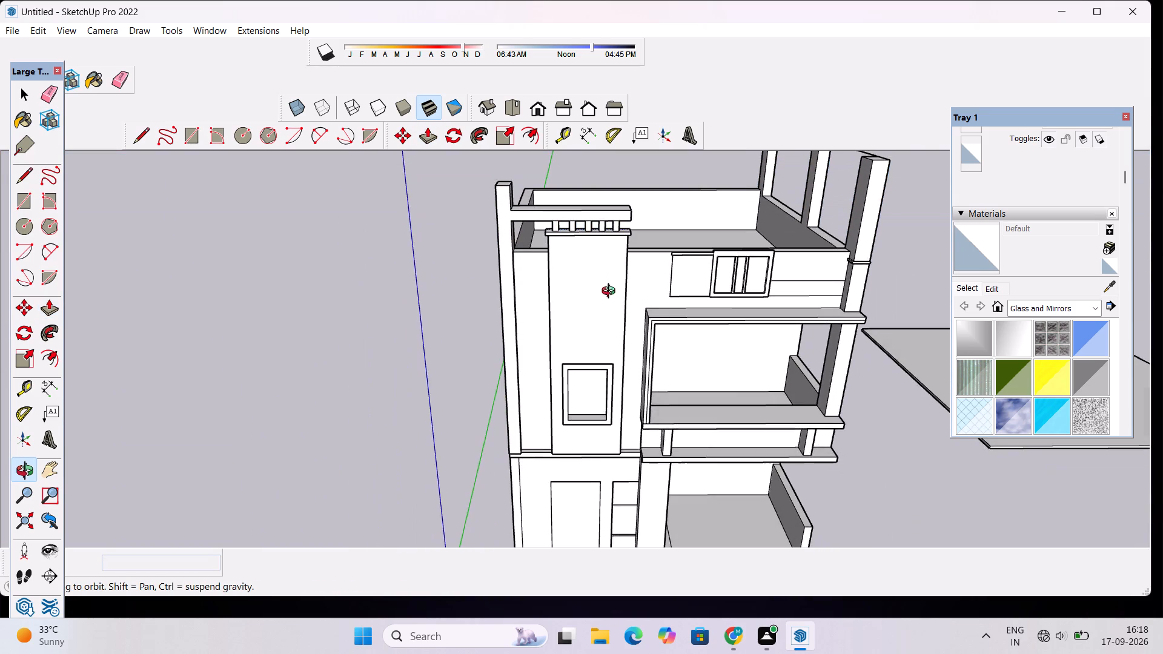
# Draw a line across the corner column's front face from the beam's top corner to the column's outer edge.
pyautogui.scroll(3, 538, 251)
pyautogui.keyDown('shift'); pyautogui.moveTo(537, 251); pyautogui.dragTo(578, 300); pyautogui.keyUp('shift')
pyautogui.scroll(7, 566, 253)
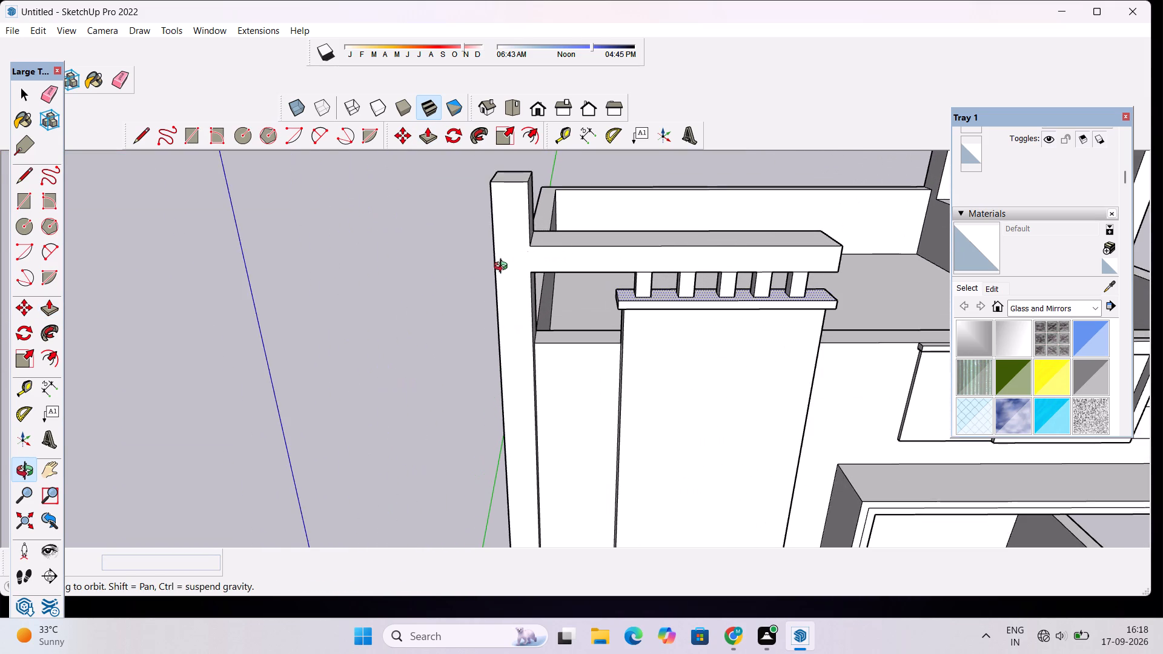
pyautogui.moveTo(502, 269); pyautogui.dragTo(535, 272)
pyautogui.scroll(8, 538, 262)
pyautogui.keyDown('shift'); pyautogui.moveTo(538, 260); pyautogui.dragTo(540, 304); pyautogui.keyUp('shift')
pyautogui.keyDown('shift'); pyautogui.scroll(2, 532, 283); pyautogui.keyUp('shift')
pyautogui.keyDown('shift'); pyautogui.moveTo(532, 282); pyautogui.dragTo(538, 315); pyautogui.keyUp('shift')
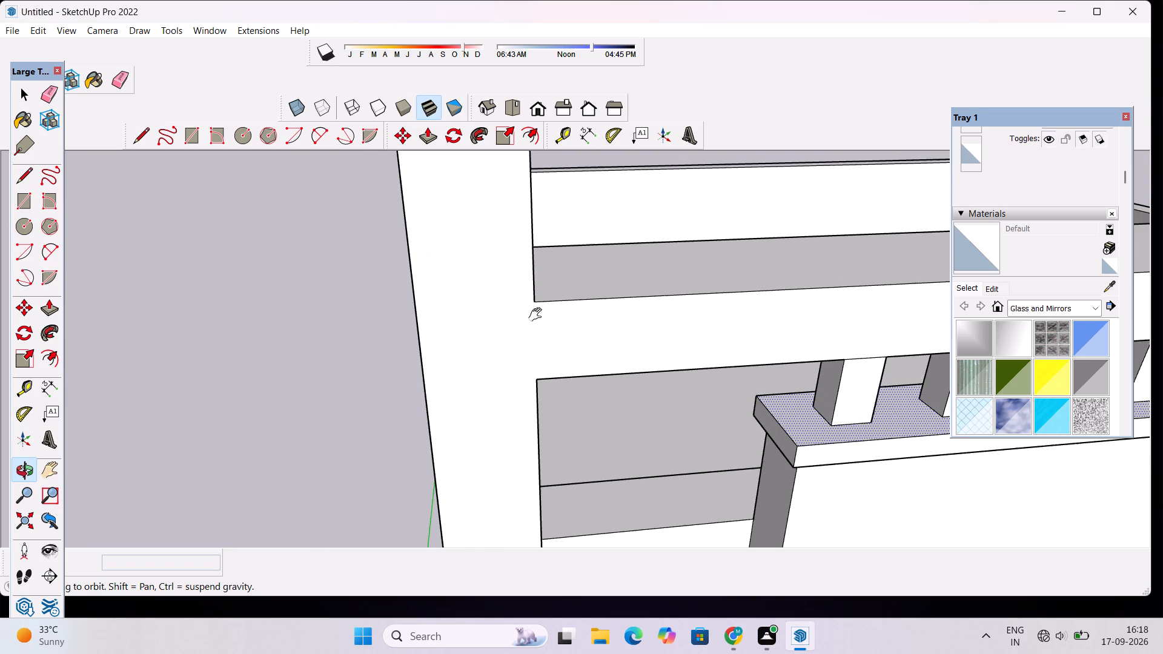
pyautogui.keyDown('shift'); pyautogui.scroll(2, 538, 314); pyautogui.keyUp('shift')
pyautogui.press('l')
pyautogui.click(534, 303)
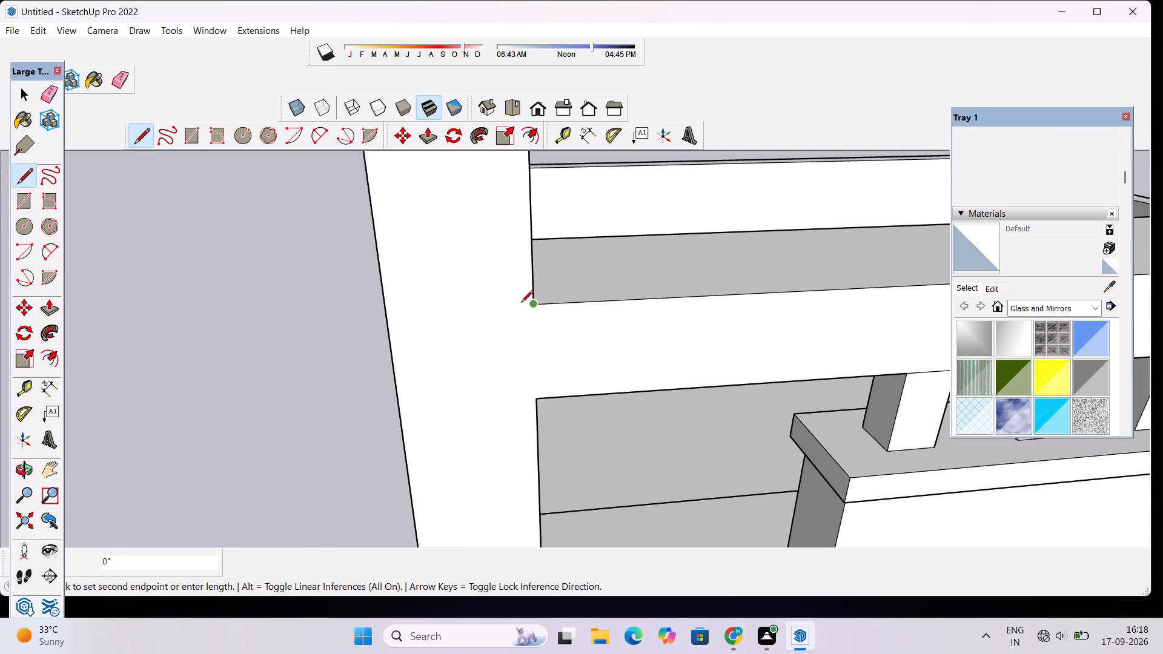
pyautogui.click(385, 311)
pyautogui.scroll(-8, 320, 292)
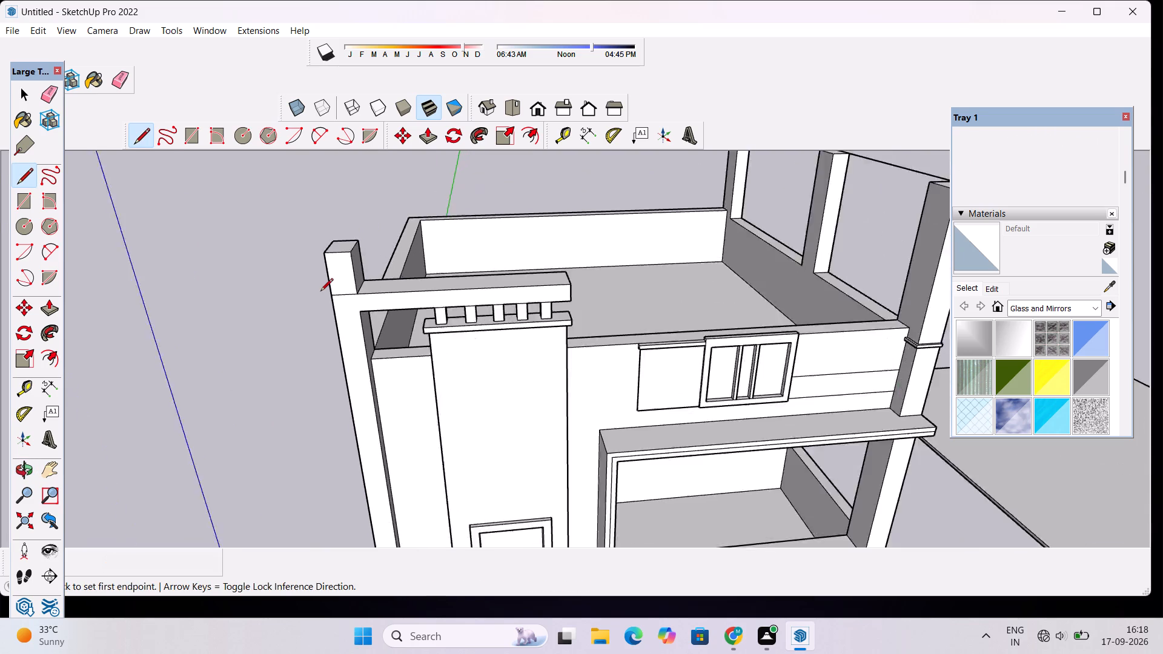
pyautogui.scroll(-5, 320, 292)
pyautogui.press('space')
# Examine the corner column's upper end and the beam from above and from the side, together with the facade.
pyautogui.scroll(5, 320, 292)
pyautogui.scroll(-2, 345, 290)
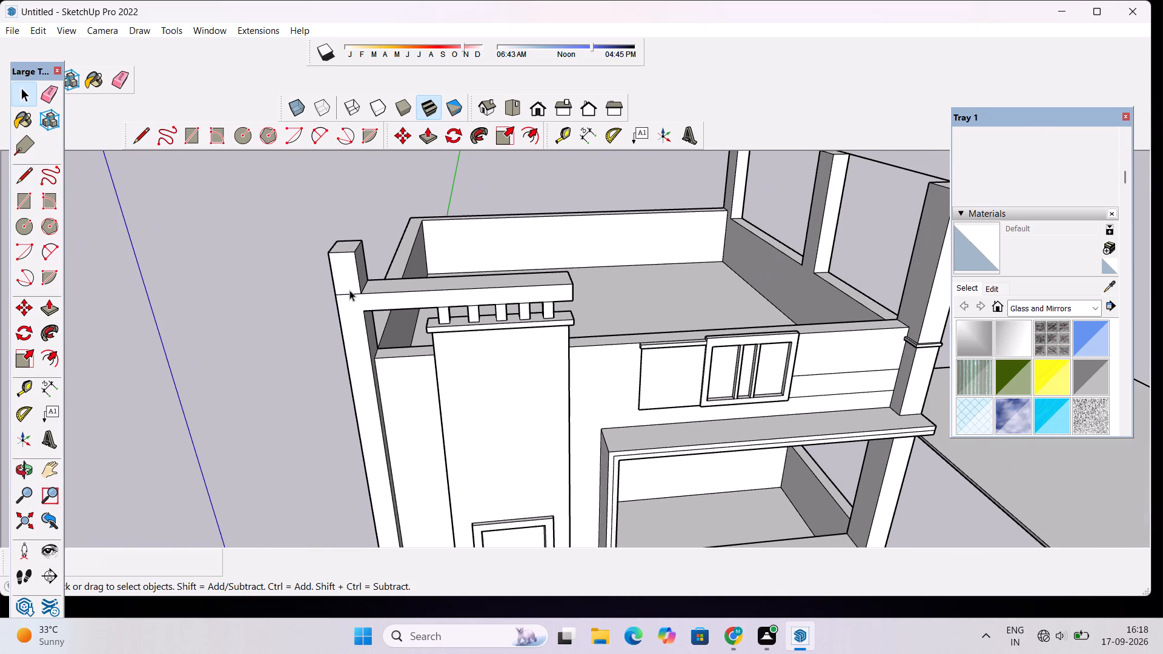
pyautogui.press('o')
pyautogui.moveTo(475, 293); pyautogui.dragTo(277, 389)
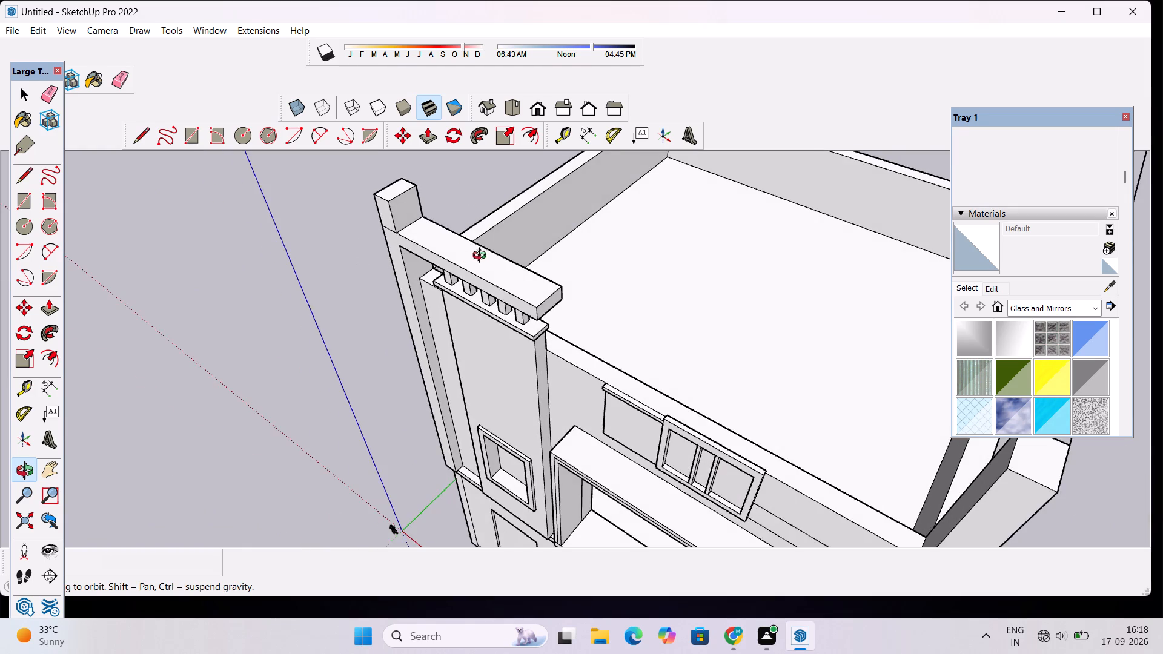
pyautogui.moveTo(491, 260); pyautogui.dragTo(328, 286)
pyautogui.moveTo(339, 289); pyautogui.dragTo(539, 302)
pyautogui.scroll(-5, 536, 300)
pyautogui.moveTo(529, 297); pyautogui.dragTo(573, 289)
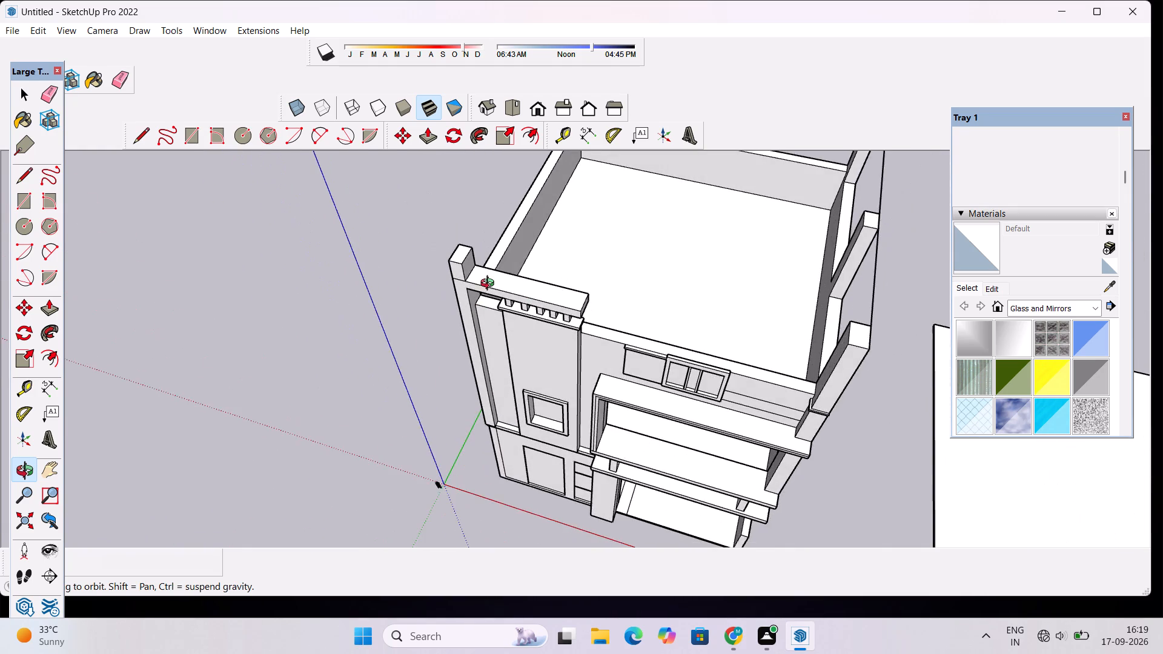
# Push the corner column's top face down 7' so it is level with the top of the beam.
pyautogui.scroll(3, 490, 285)
pyautogui.moveTo(451, 285); pyautogui.dragTo(509, 321)
pyautogui.scroll(3, 509, 319)
pyautogui.moveTo(503, 319); pyautogui.dragTo(613, 279)
pyautogui.scroll(4, 573, 288)
pyautogui.keyDown('shift'); pyautogui.moveTo(562, 288); pyautogui.dragTo(543, 328); pyautogui.keyUp('shift')
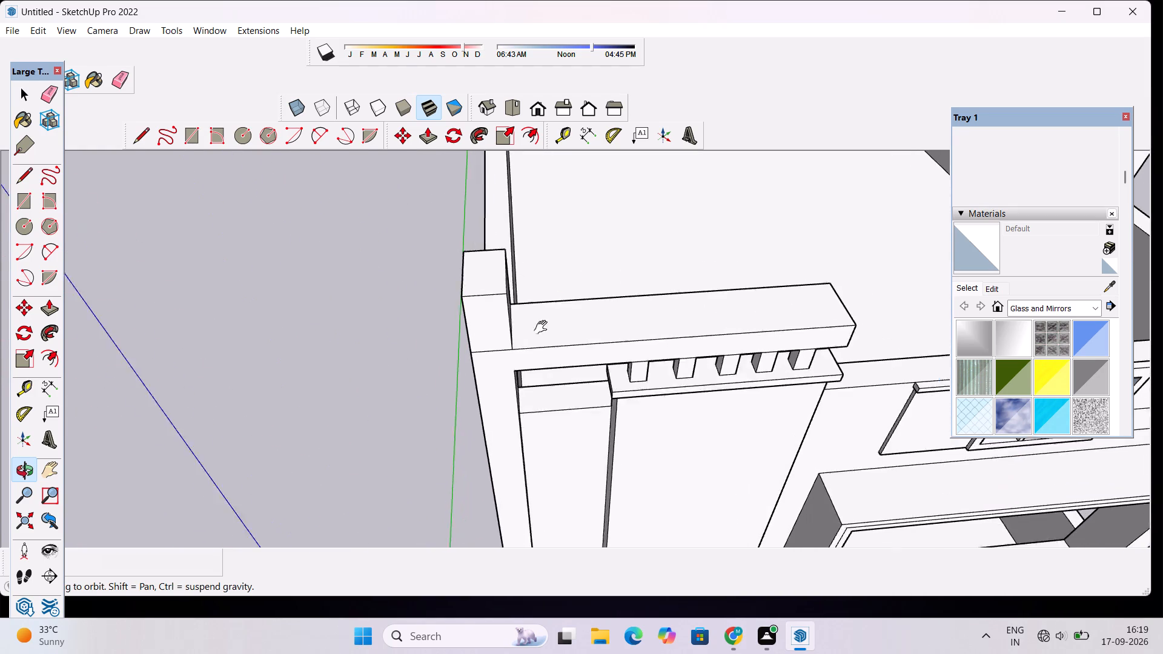
pyautogui.keyDown('shift'); pyautogui.moveTo(543, 328); pyautogui.dragTo(535, 342); pyautogui.keyUp('shift')
pyautogui.scroll(3, 486, 334)
pyautogui.moveTo(485, 342); pyautogui.dragTo(522, 342)
pyautogui.scroll(3, 523, 341)
pyautogui.keyDown('shift'); pyautogui.moveTo(523, 341); pyautogui.dragTo(512, 302); pyautogui.keyUp('shift')
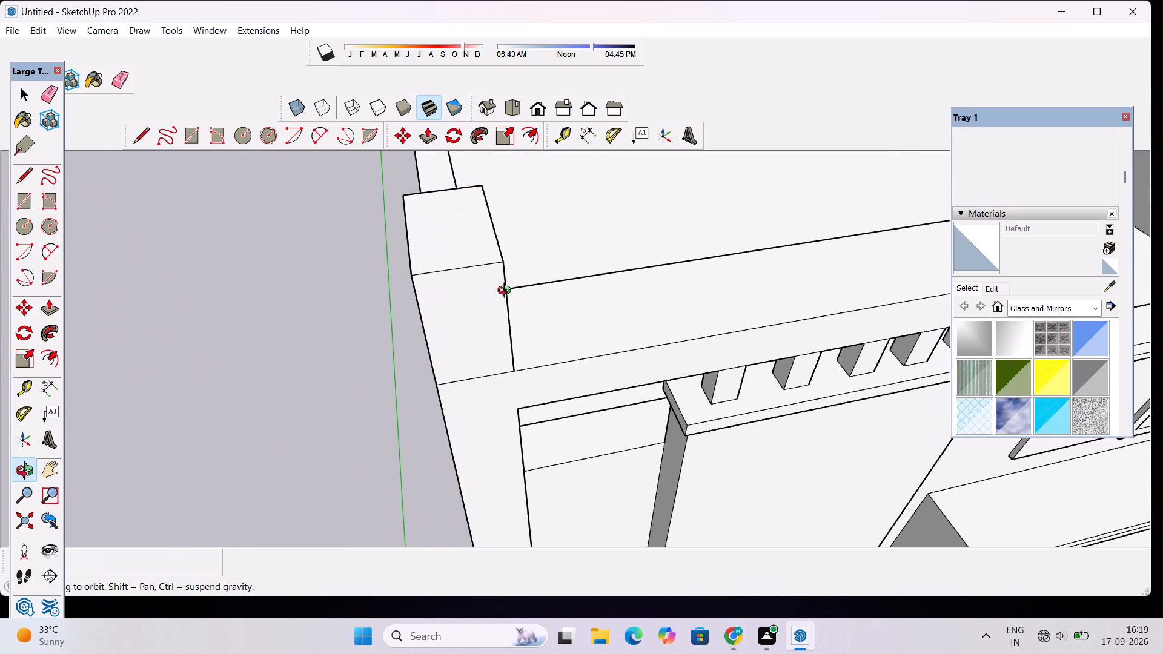
pyautogui.press('p')
pyautogui.click(475, 236)
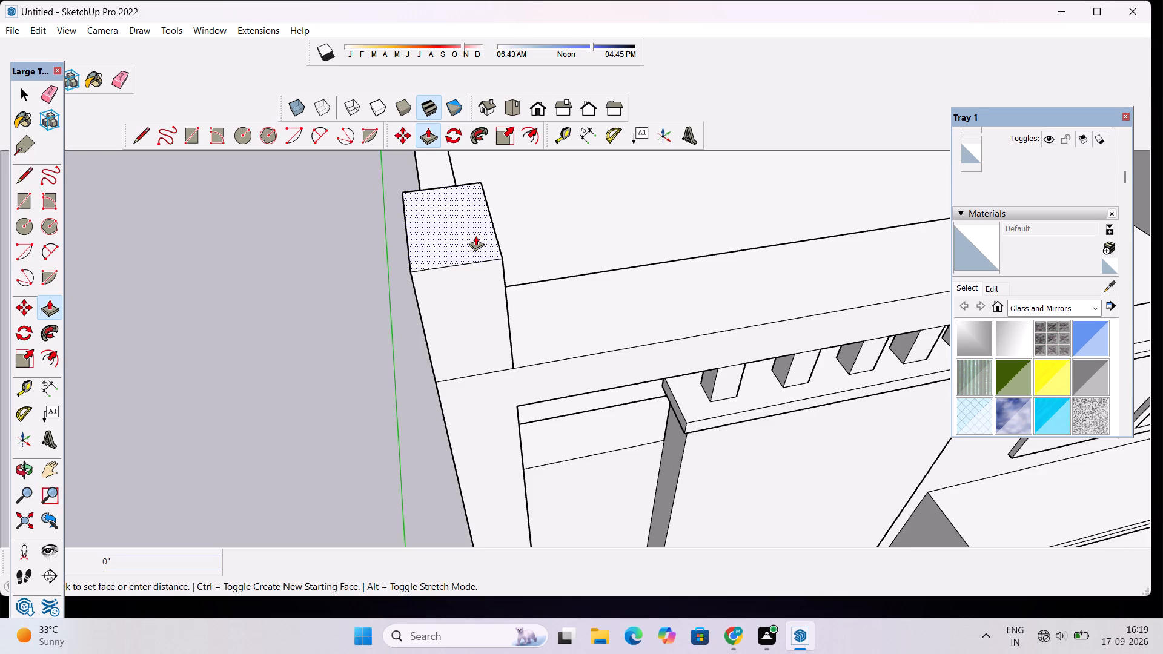
pyautogui.click(519, 362)
pyautogui.scroll(-5, 363, 348)
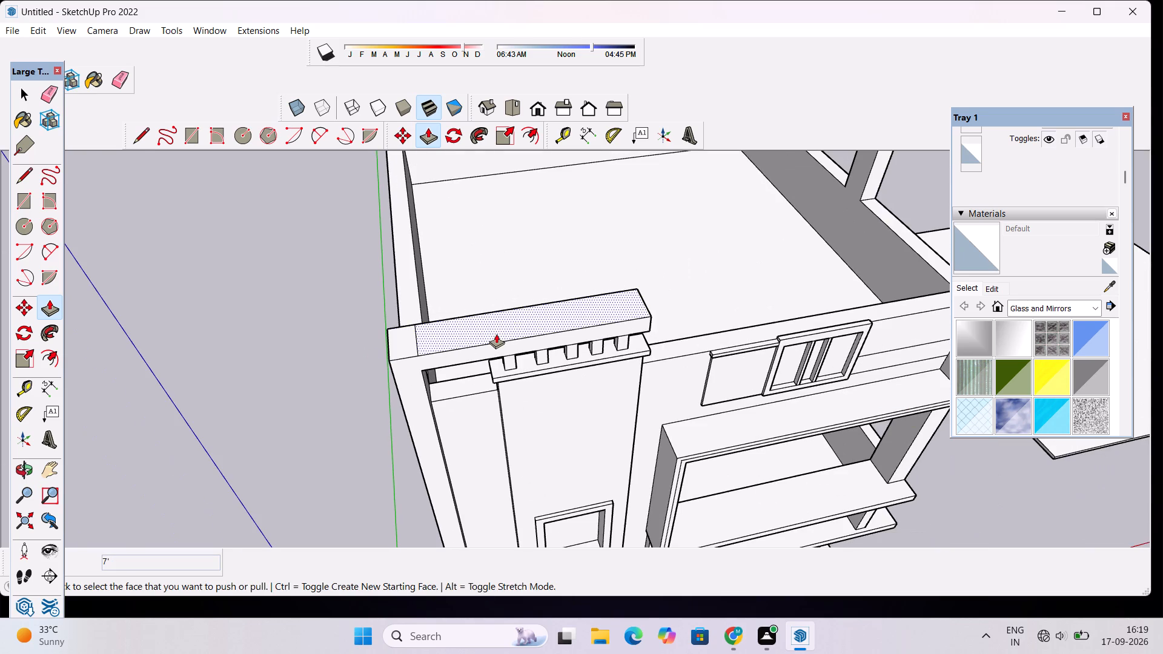
pyautogui.press('space')
# Examine the junction of the corner column and the beam from behind the roof and from the outer side.
pyautogui.write('o')
pyautogui.moveTo(389, 347); pyautogui.dragTo(782, 246)
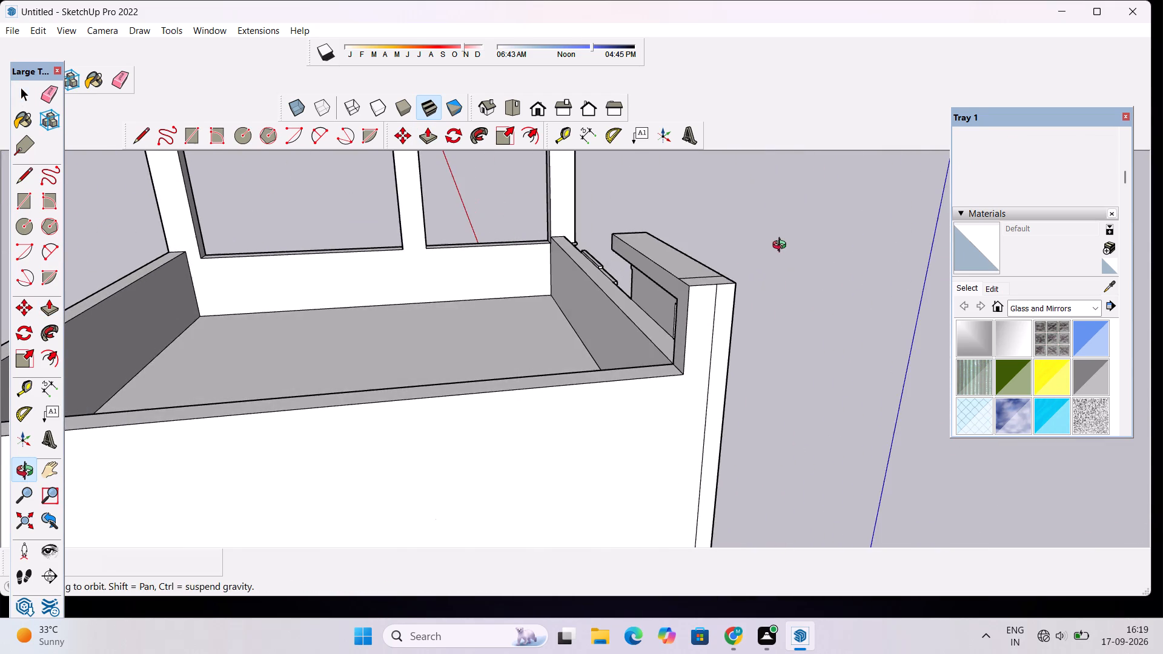
pyautogui.moveTo(782, 246); pyautogui.dragTo(783, 246)
pyautogui.moveTo(717, 290); pyautogui.dragTo(529, 303)
pyautogui.scroll(-6, 526, 294)
pyautogui.moveTo(579, 325); pyautogui.dragTo(535, 349)
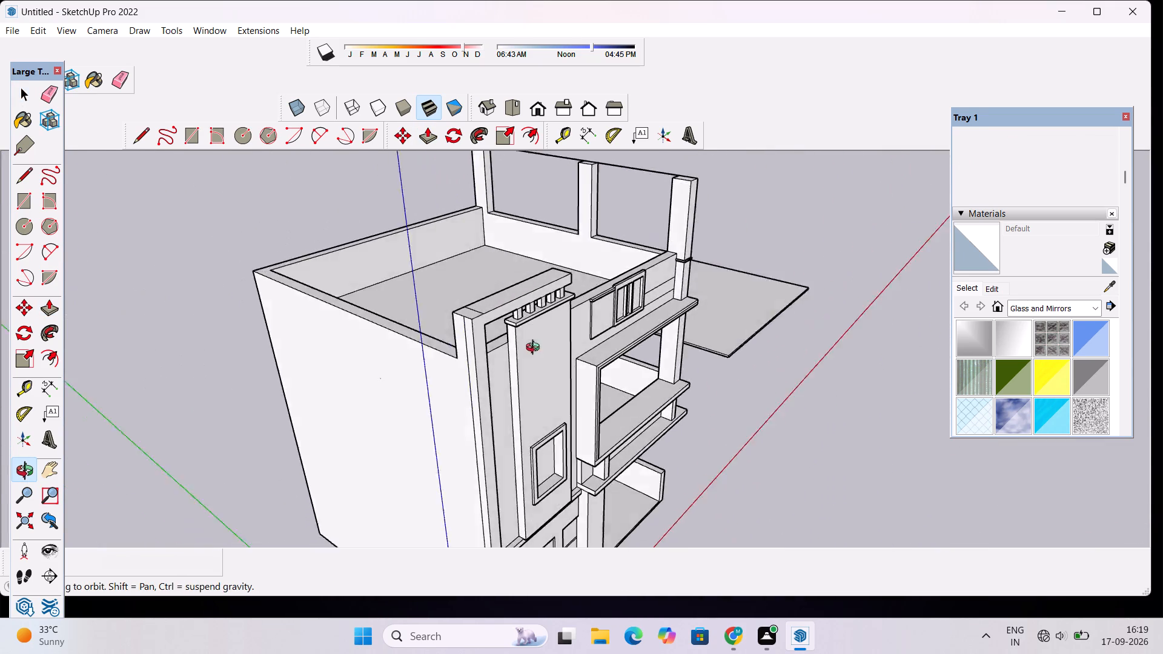
pyautogui.moveTo(535, 349); pyautogui.dragTo(452, 373)
# Erase the dividing edge between the corner column's top face and the beam's top face.
pyautogui.scroll(4, 459, 298)
pyautogui.moveTo(511, 336); pyautogui.dragTo(413, 374)
pyautogui.scroll(4, 351, 295)
pyautogui.keyDown('shift'); pyautogui.moveTo(368, 307); pyautogui.dragTo(408, 350); pyautogui.keyUp('shift')
pyautogui.scroll(2, 391, 358)
pyautogui.press('e')
pyautogui.click(401, 355)
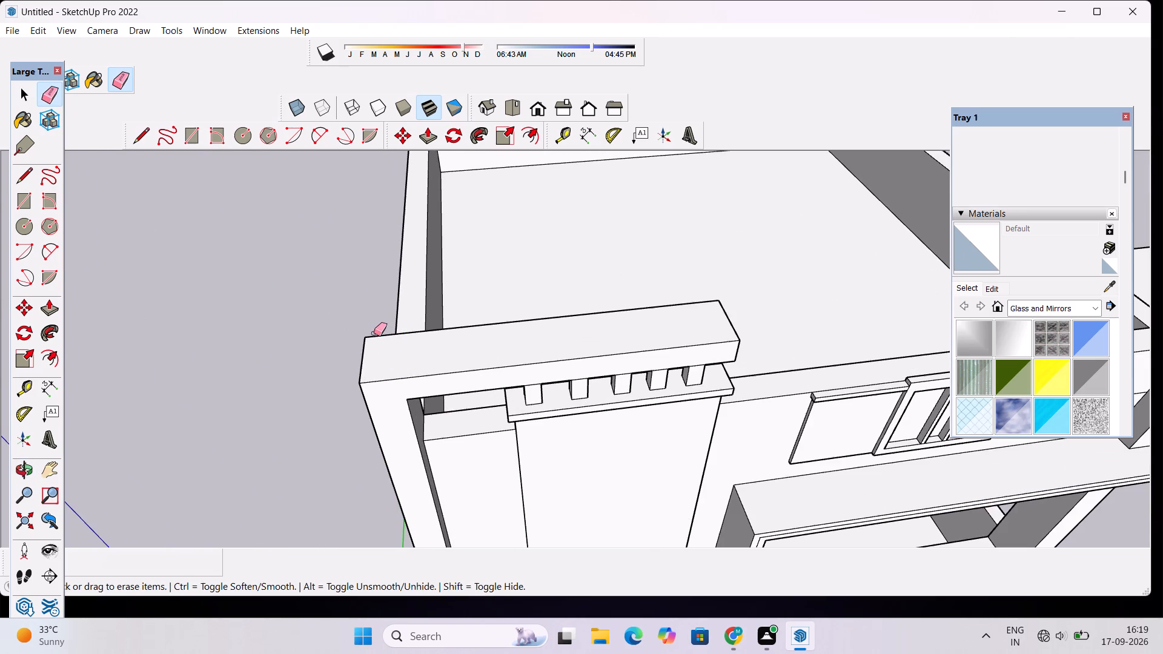
# Examine the joined corner column and beam against the whole front facade from a low frontal view.
pyautogui.scroll(-9, 373, 329)
pyautogui.press('o')
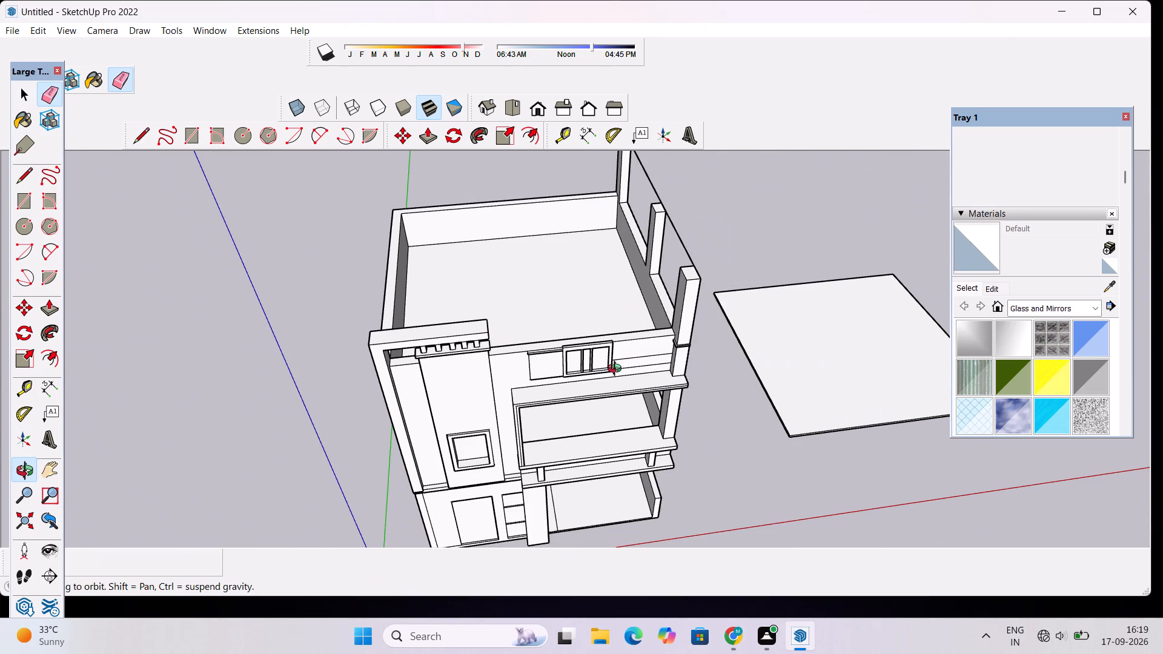
pyautogui.moveTo(608, 427); pyautogui.dragTo(587, 265)
pyautogui.scroll(4, 462, 278)
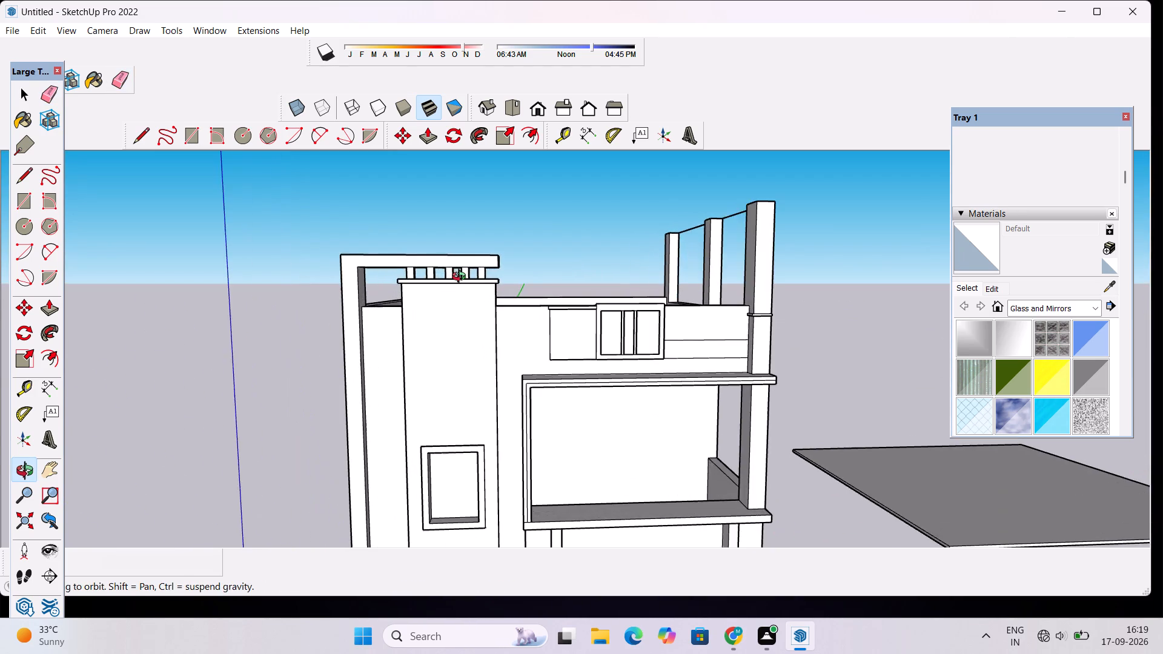
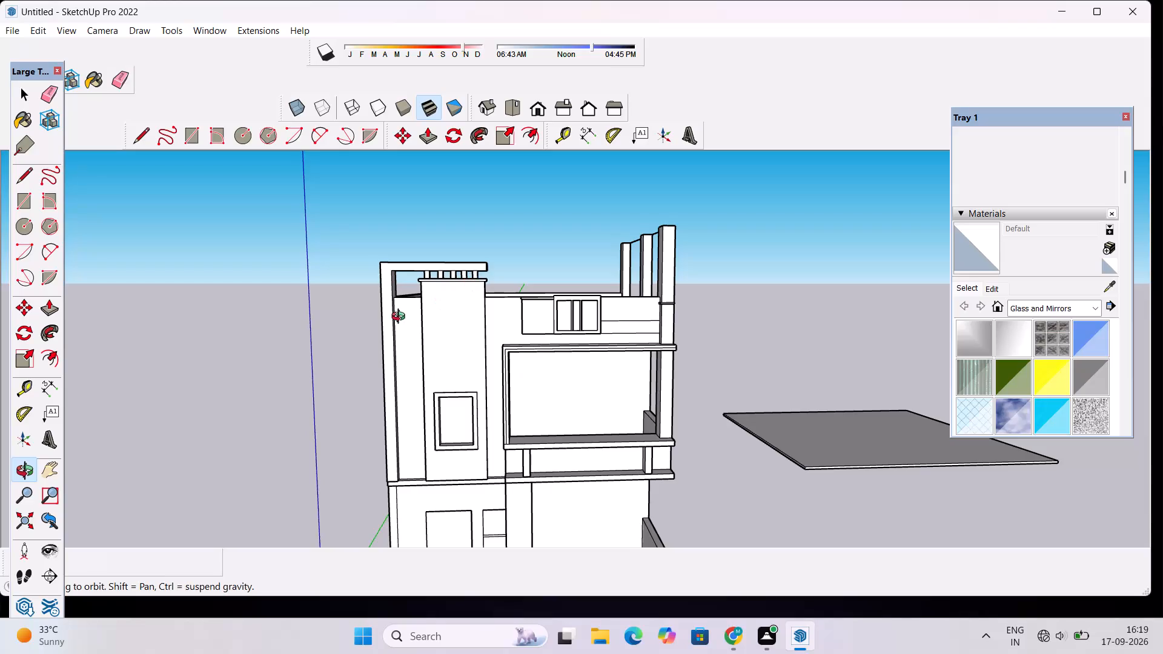
# Place a guide 5" below the top edge of the parapet wall between the tall wall panel and the capped upper panel.
pyautogui.scroll(10, 417, 295)
pyautogui.moveTo(402, 300); pyautogui.dragTo(576, 335)
pyautogui.scroll(9, 576, 335)
pyautogui.scroll(-2, 578, 315)
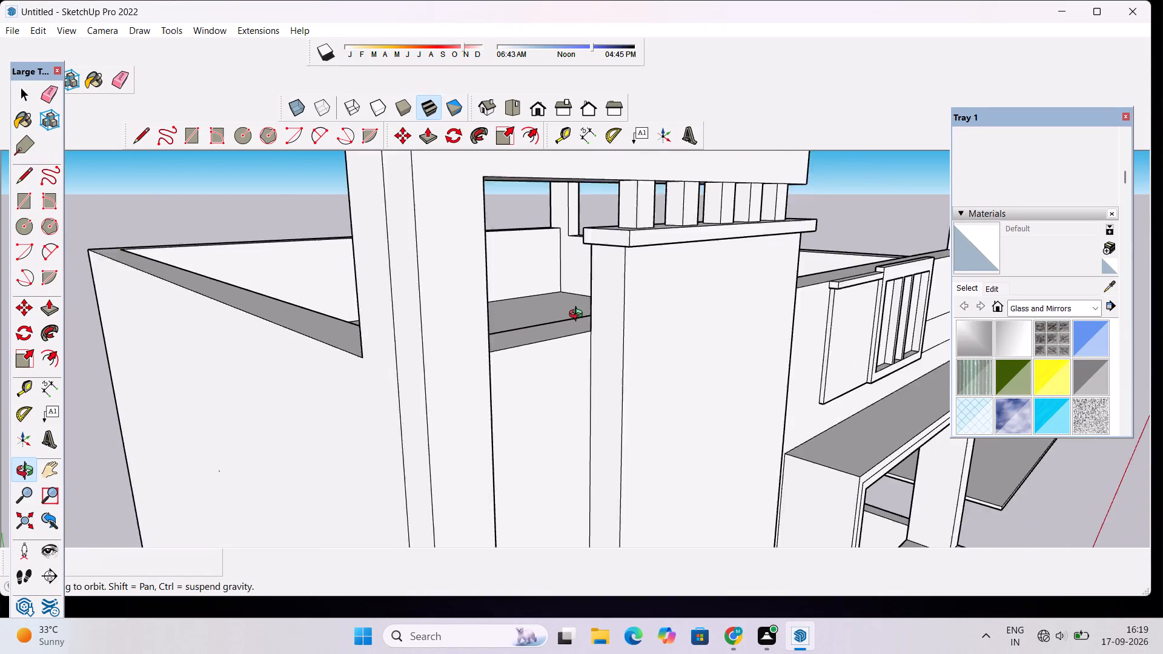
pyautogui.scroll(-3, 578, 315)
pyautogui.moveTo(628, 315); pyautogui.dragTo(515, 311)
pyautogui.scroll(-5, 510, 302)
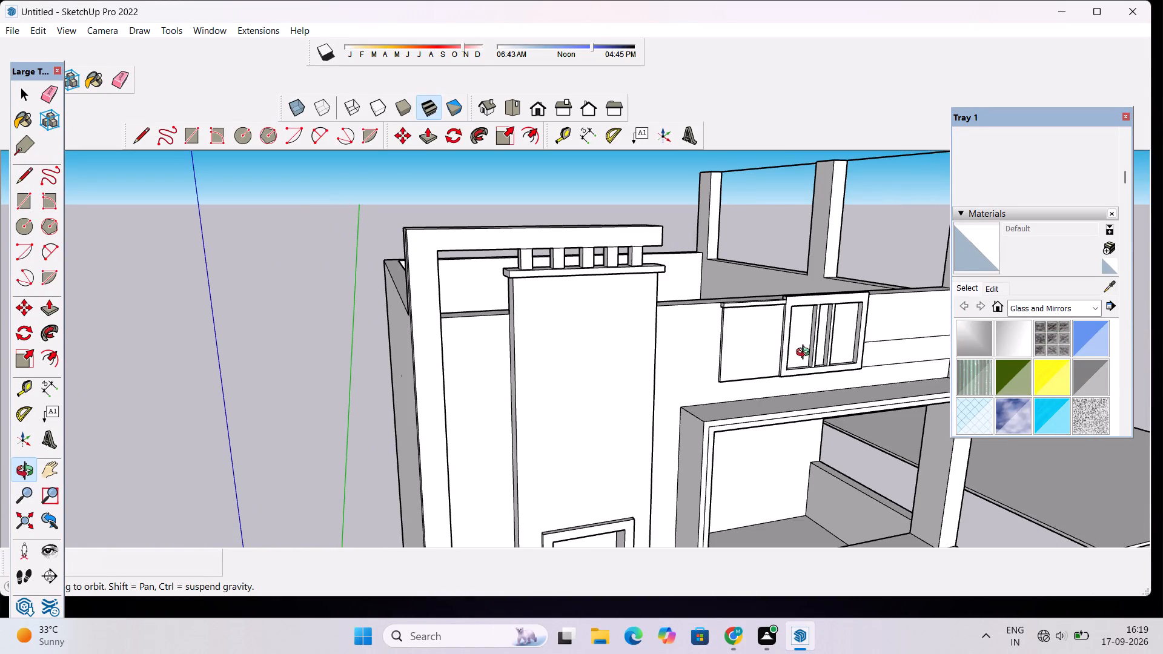
pyautogui.moveTo(815, 348); pyautogui.dragTo(625, 339)
pyautogui.scroll(8, 562, 339)
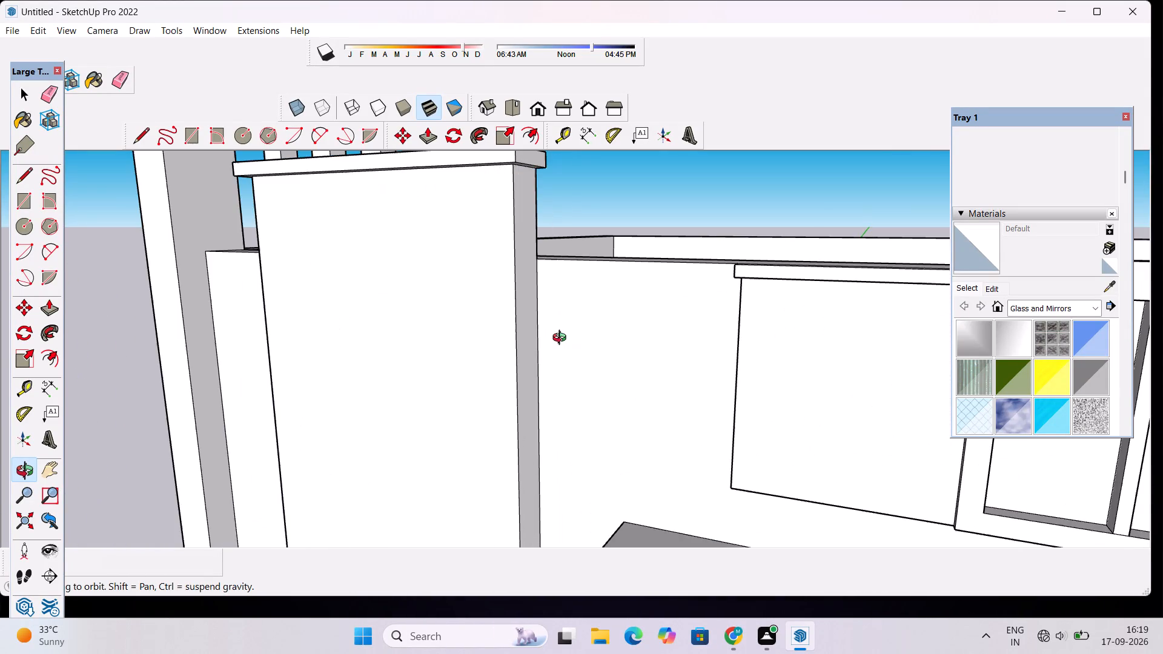
pyautogui.moveTo(644, 341); pyautogui.dragTo(839, 325)
pyautogui.scroll(3, 727, 304)
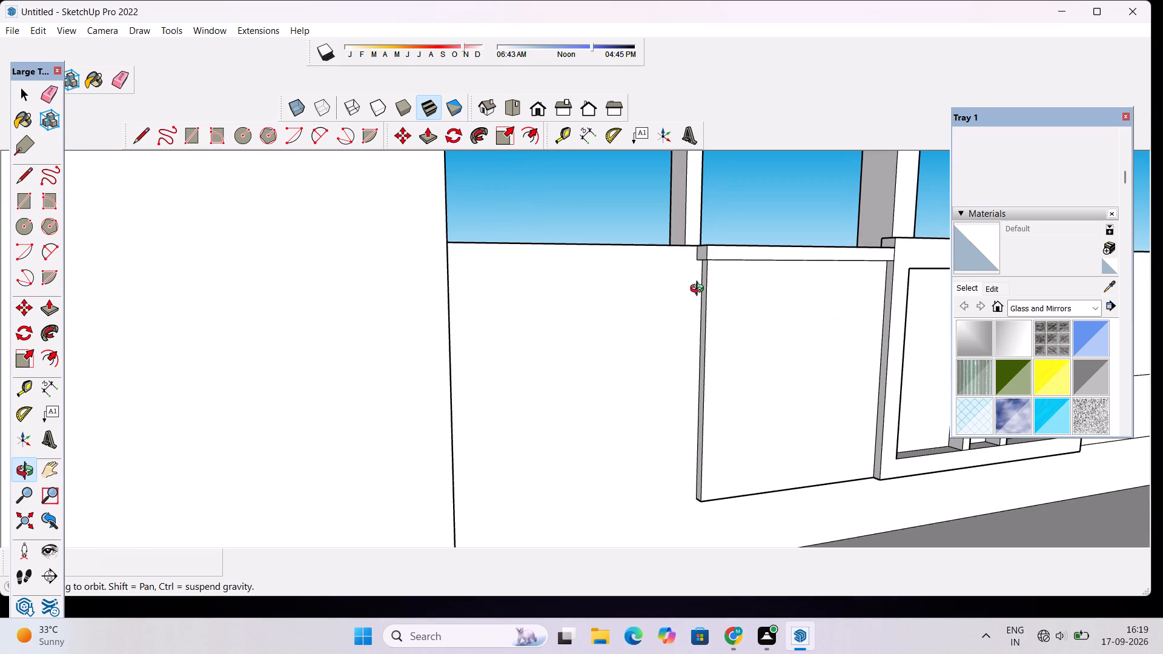
pyautogui.scroll(2, 698, 282)
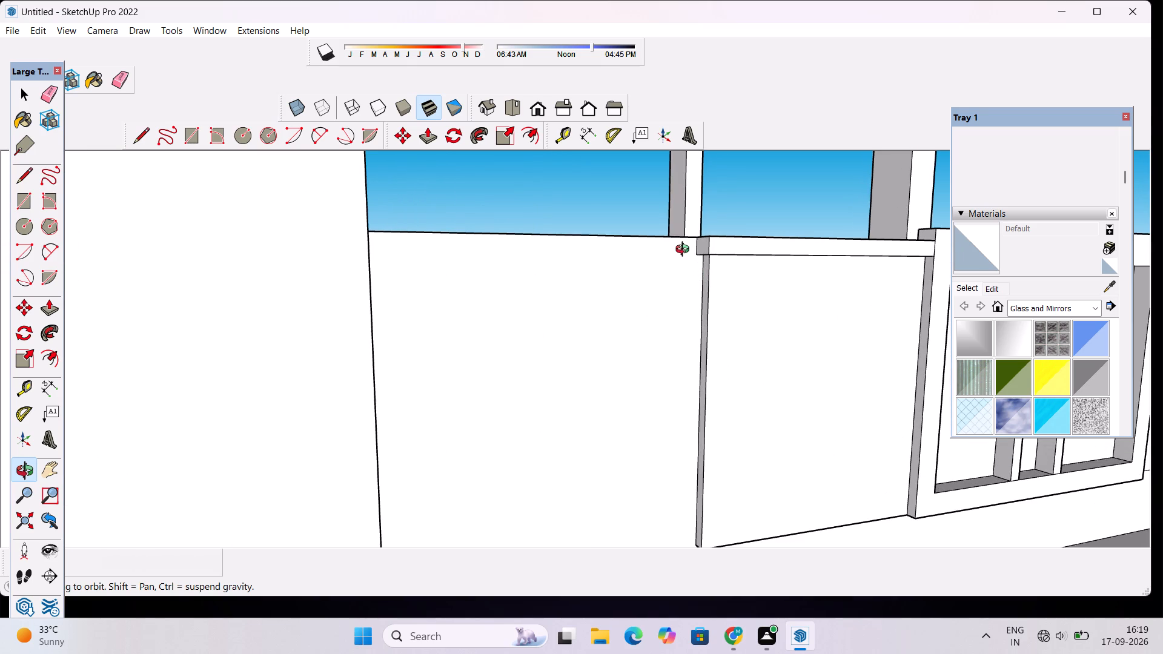
pyautogui.scroll(-3, 685, 251)
pyautogui.keyDown('shift'); pyautogui.moveTo(684, 250); pyautogui.dragTo(604, 257); pyautogui.keyUp('shift')
pyautogui.scroll(2, 604, 257)
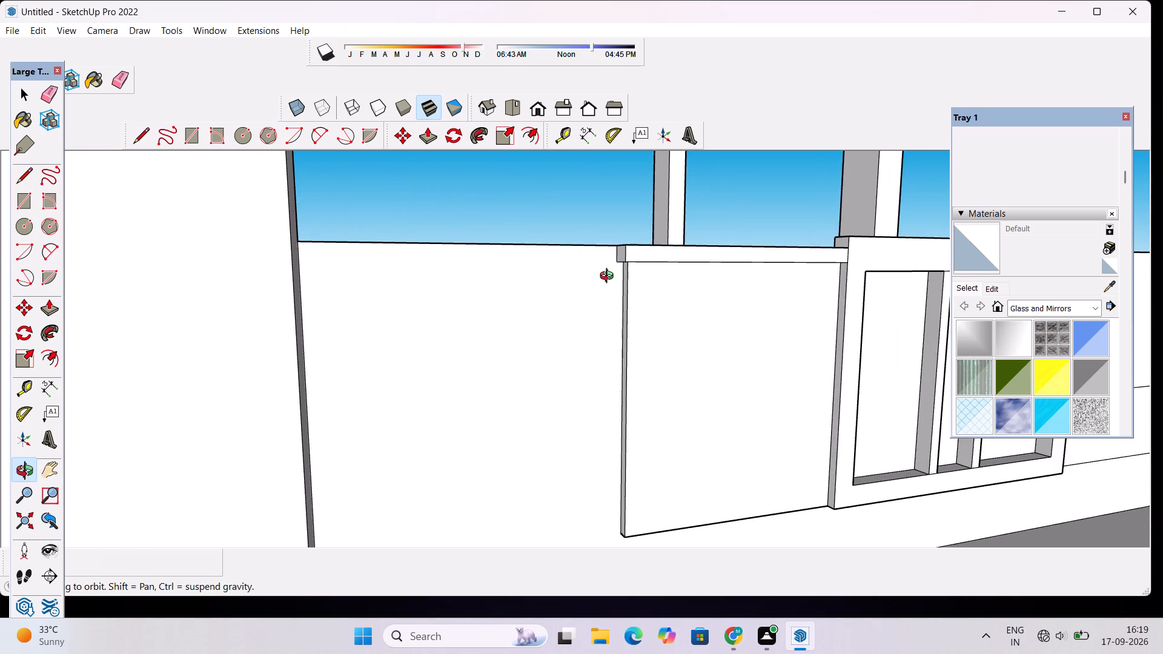
pyautogui.moveTo(609, 277); pyautogui.dragTo(582, 288)
pyautogui.scroll(3, 575, 289)
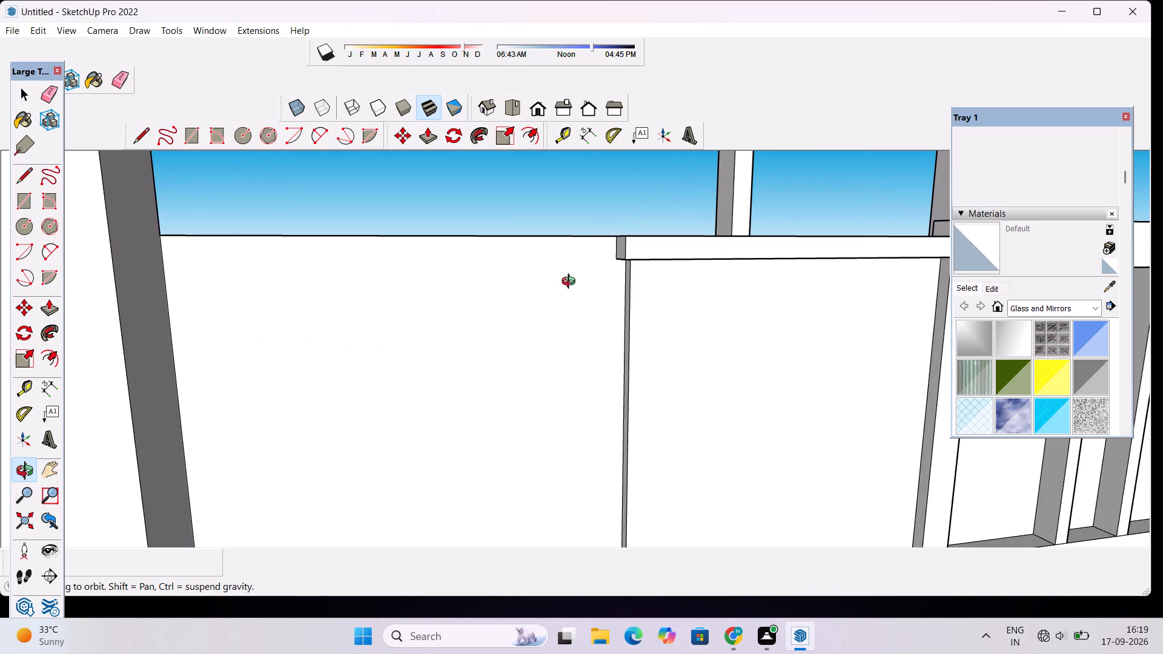
pyautogui.press('t')
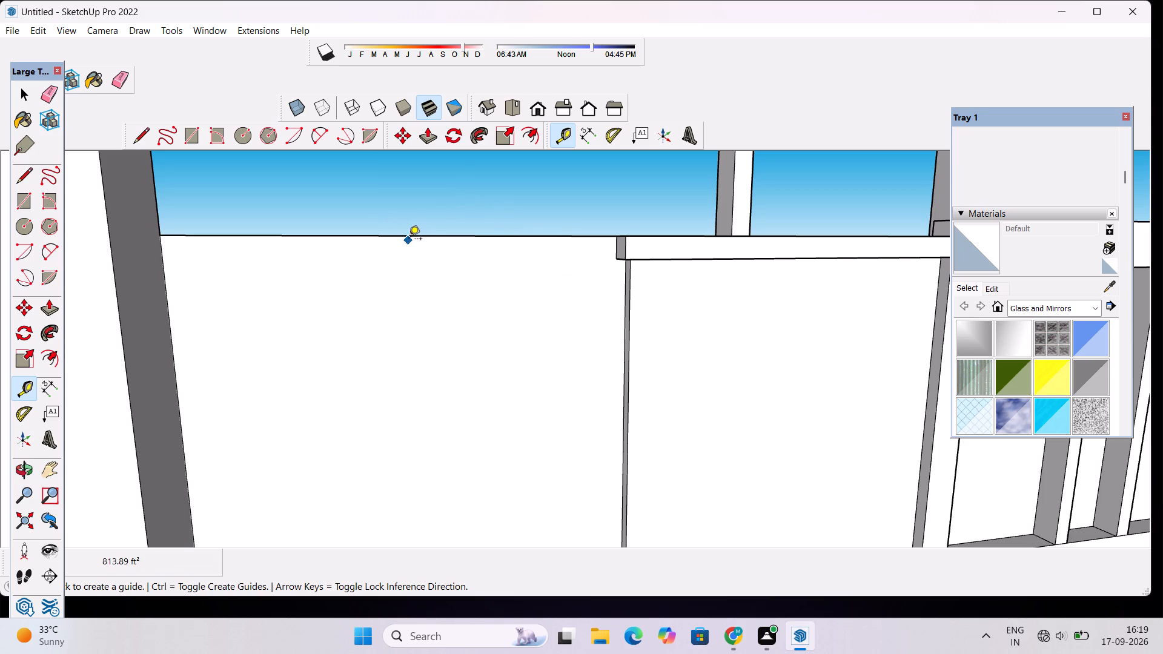
pyautogui.click(409, 238)
pyautogui.scroll(2, 414, 255)
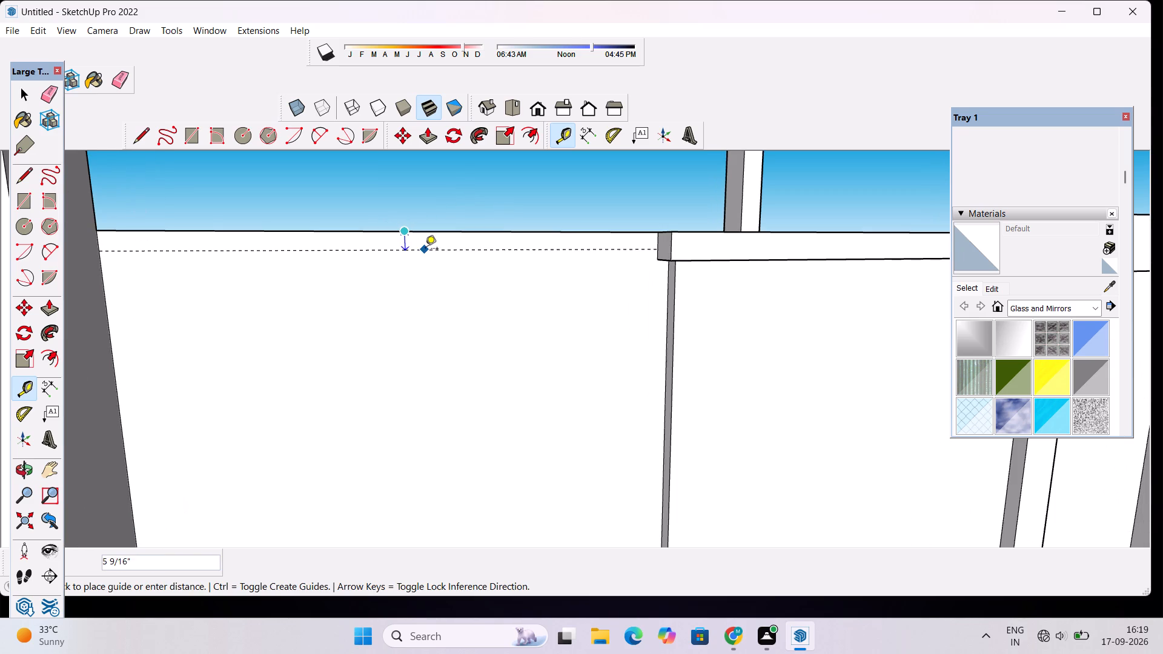
pyautogui.write('5"')
pyautogui.press('Return')
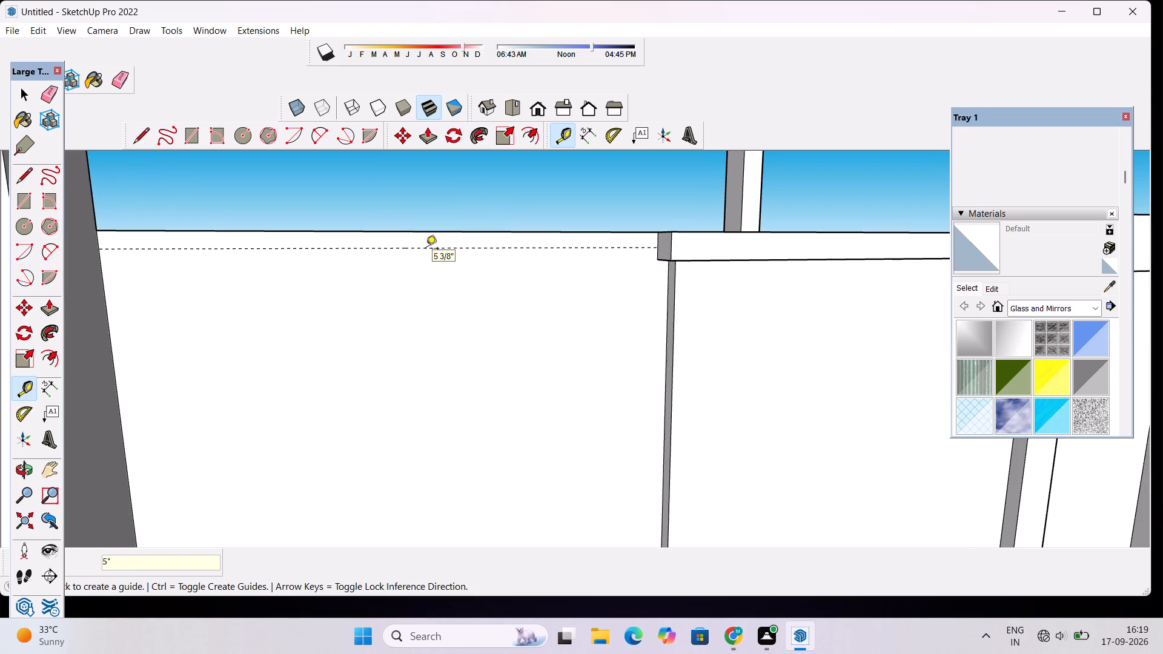
# Draw a line about 13' 7" long along the guide, from the small panel's cap to the tall wall panel.
pyautogui.press('l')
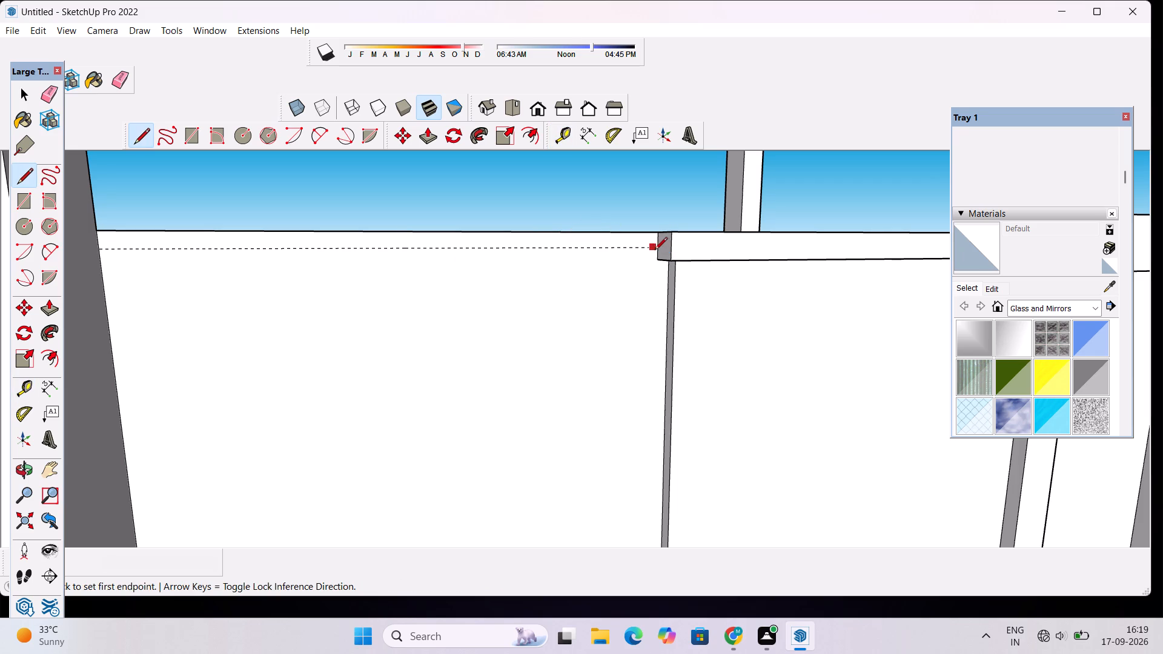
pyautogui.click(658, 249)
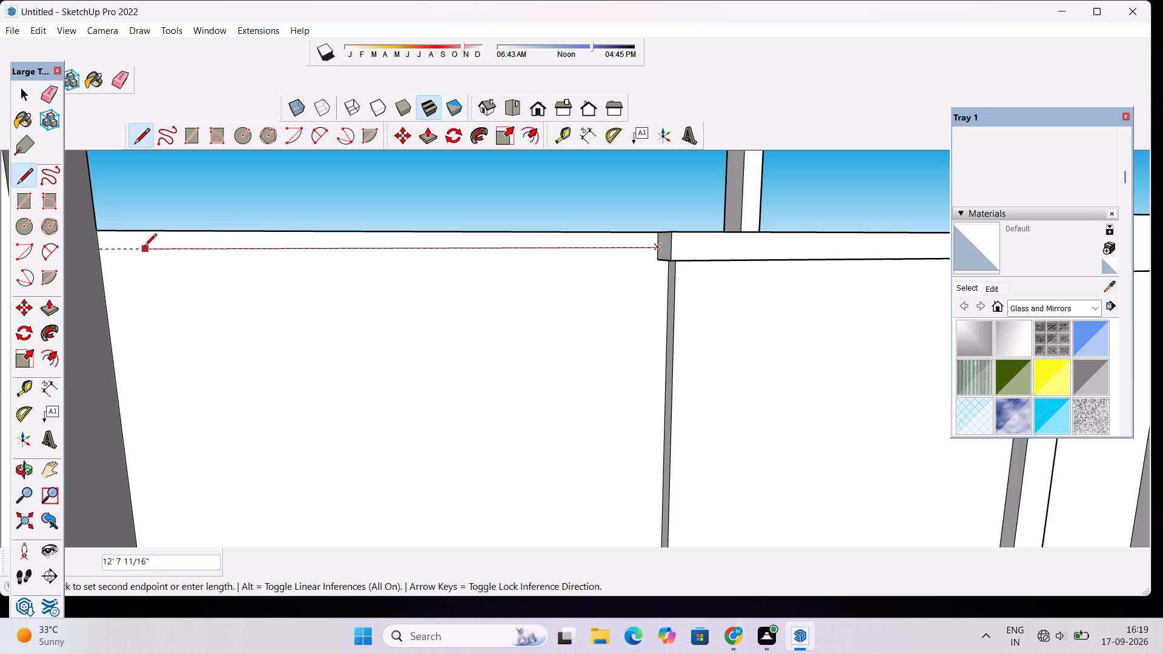
pyautogui.click(98, 252)
# Pull the narrow strip along the top of the parapet wall outward 3".
pyautogui.press('p')
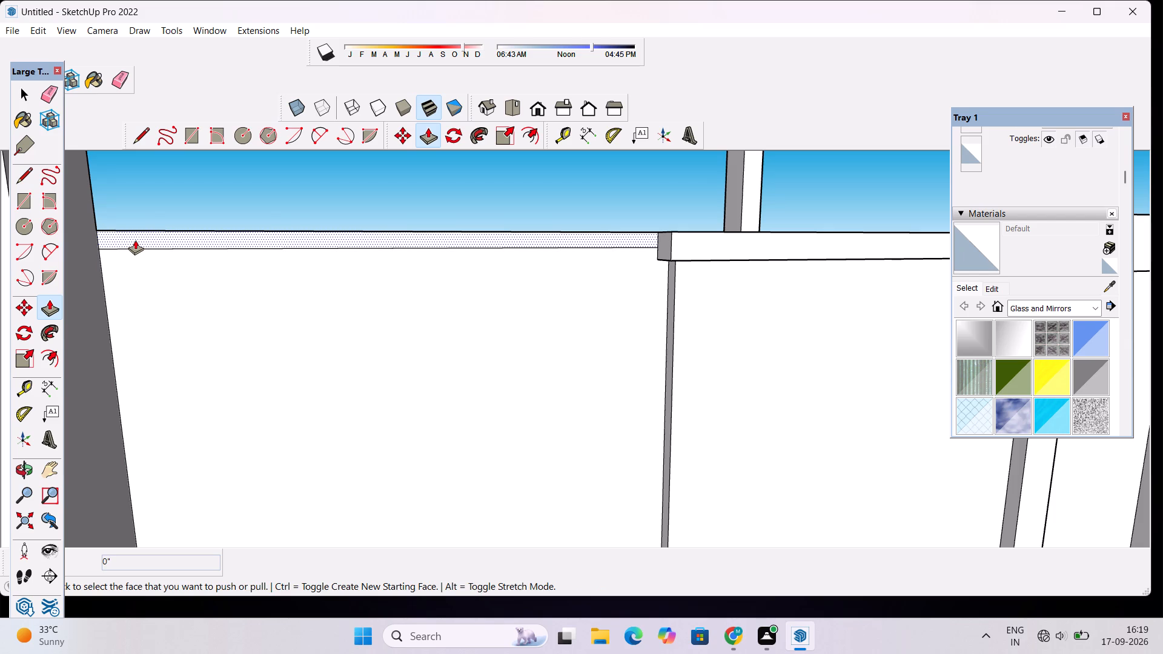
pyautogui.click(135, 240)
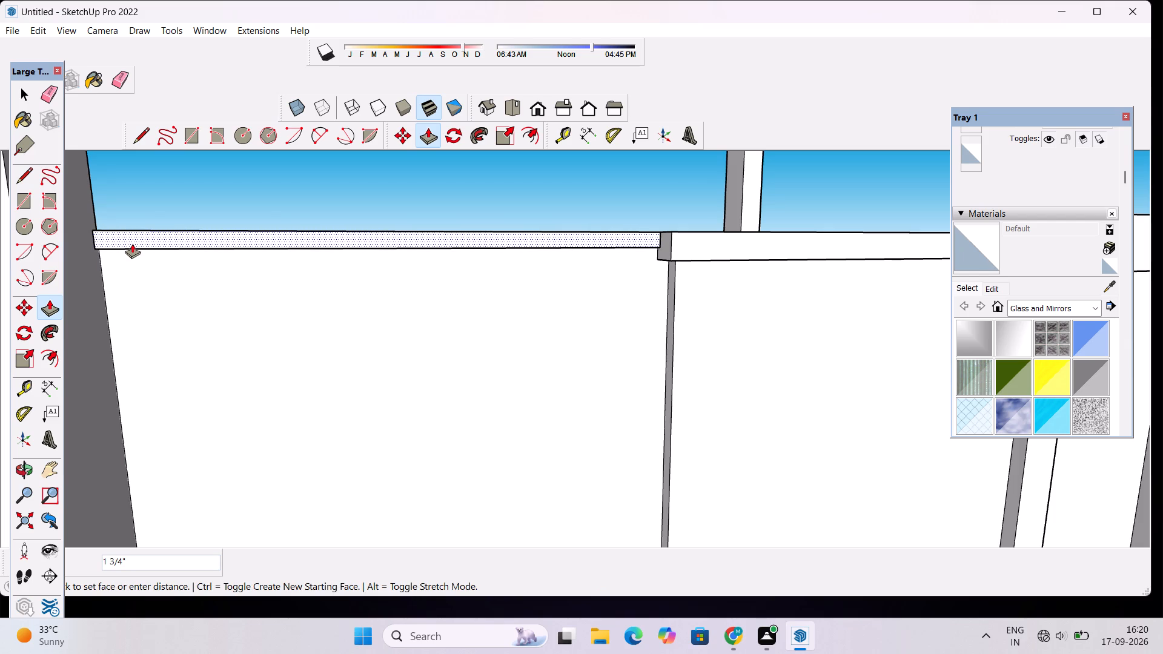
pyautogui.write('3"')
pyautogui.press('Return')
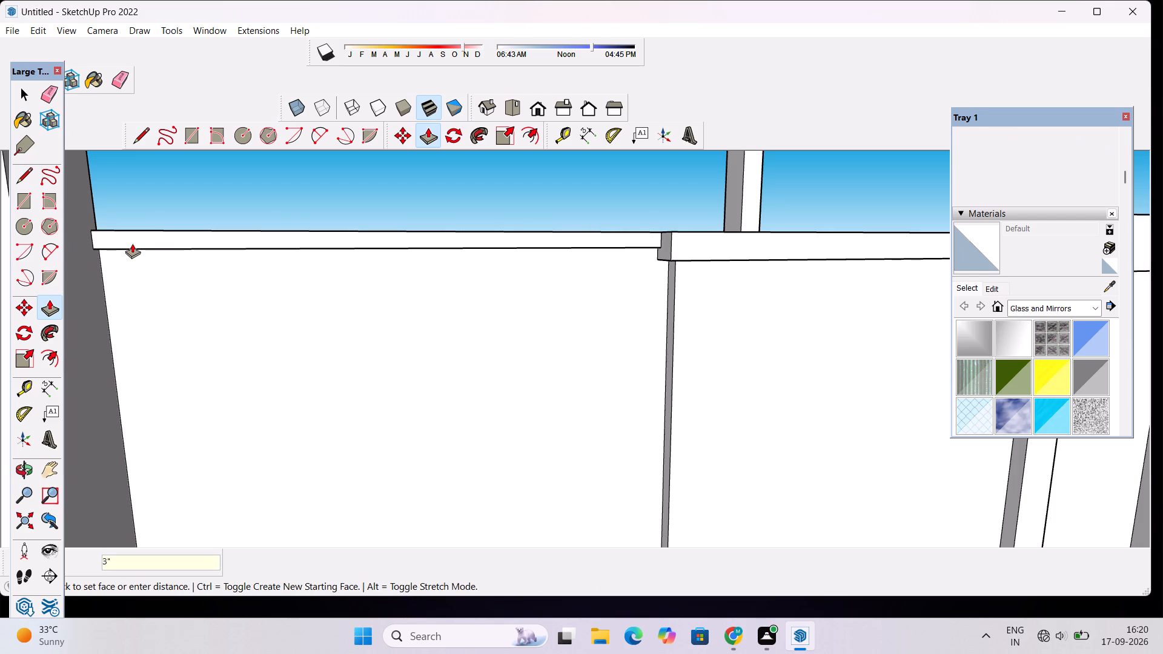
# Examine the projecting parapet band from above and below, including its junctions with the tall wall panel and the small panel's cap.
pyautogui.press('o')
pyautogui.scroll(-6, 120, 234)
pyautogui.moveTo(236, 258); pyautogui.dragTo(300, 63)
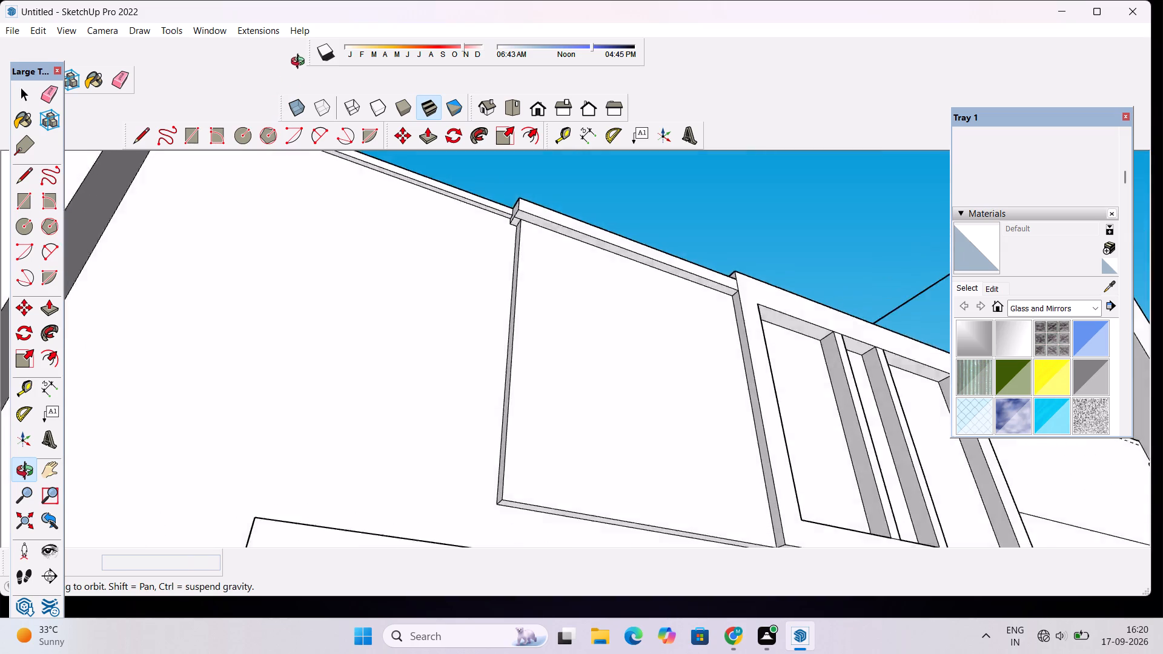
pyautogui.moveTo(300, 63); pyautogui.dragTo(320, 308)
pyautogui.scroll(-11, 321, 268)
pyautogui.scroll(6, 380, 291)
pyautogui.moveTo(426, 295); pyautogui.dragTo(345, 301)
pyautogui.scroll(4, 248, 220)
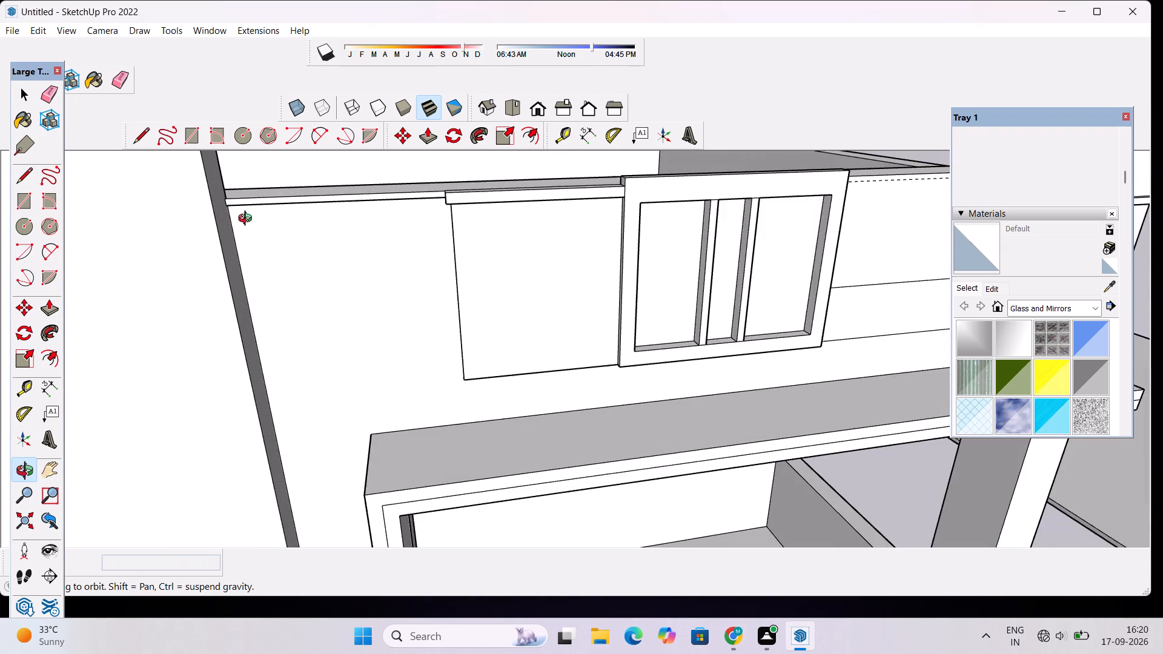
pyautogui.scroll(11, 248, 220)
pyautogui.keyDown('shift'); pyautogui.moveTo(217, 184); pyautogui.dragTo(226, 271); pyautogui.keyUp('shift')
pyautogui.scroll(5, 226, 271)
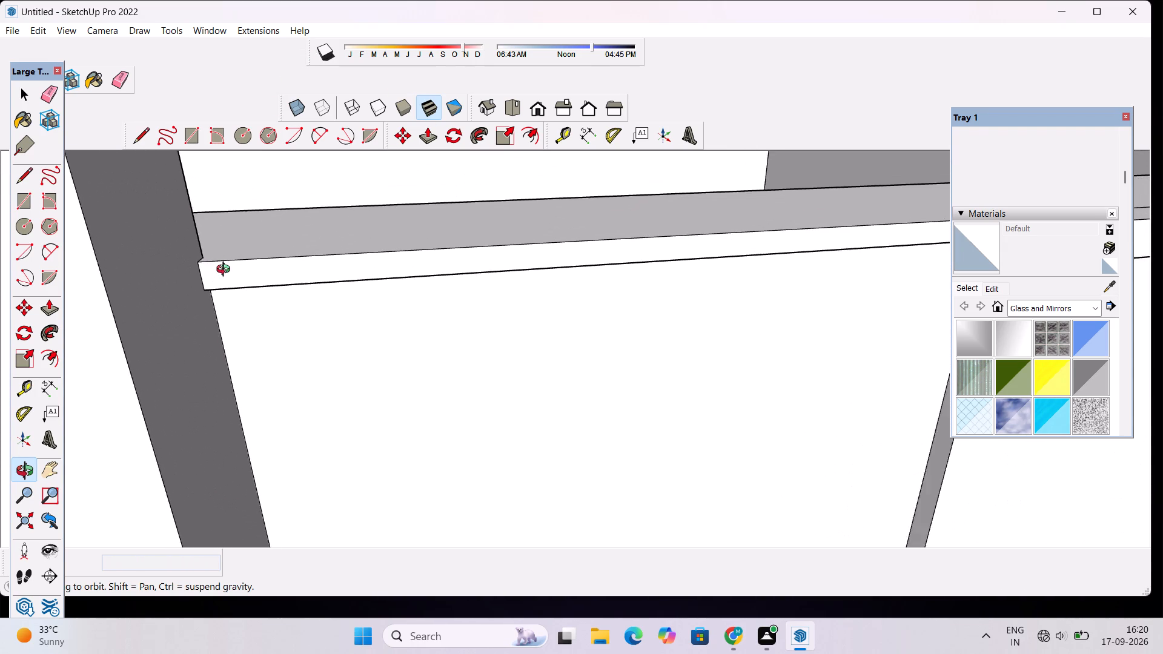
pyautogui.scroll(5, 226, 271)
pyautogui.moveTo(233, 268); pyautogui.dragTo(219, 231)
pyautogui.scroll(-11, 218, 225)
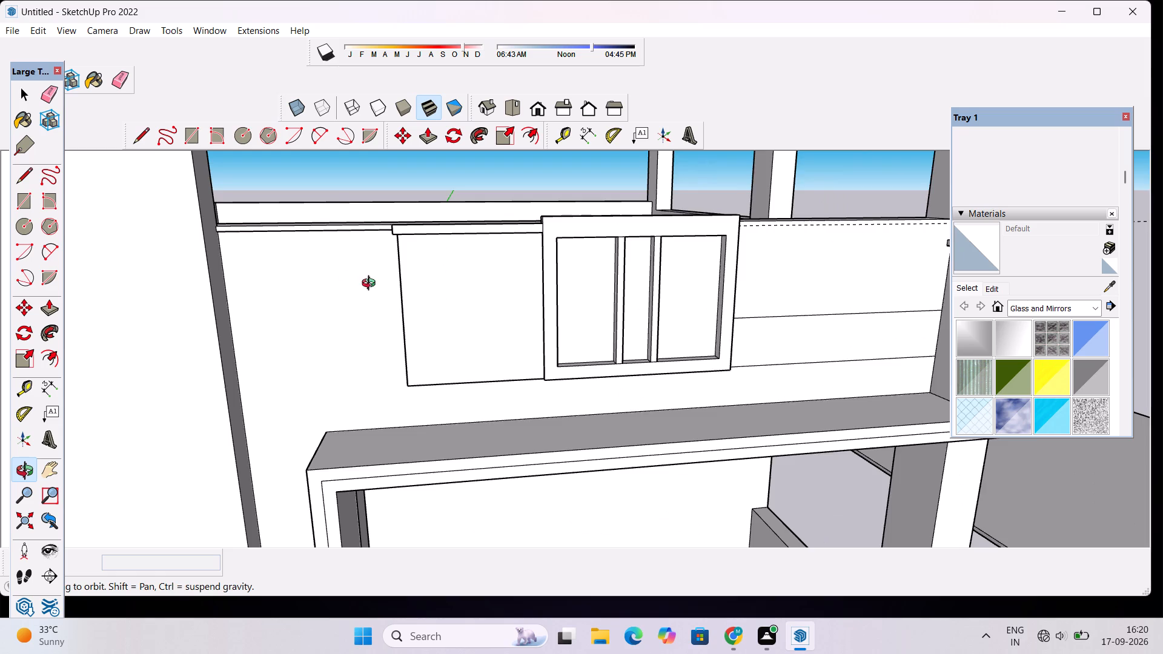
pyautogui.moveTo(371, 285); pyautogui.dragTo(472, 314)
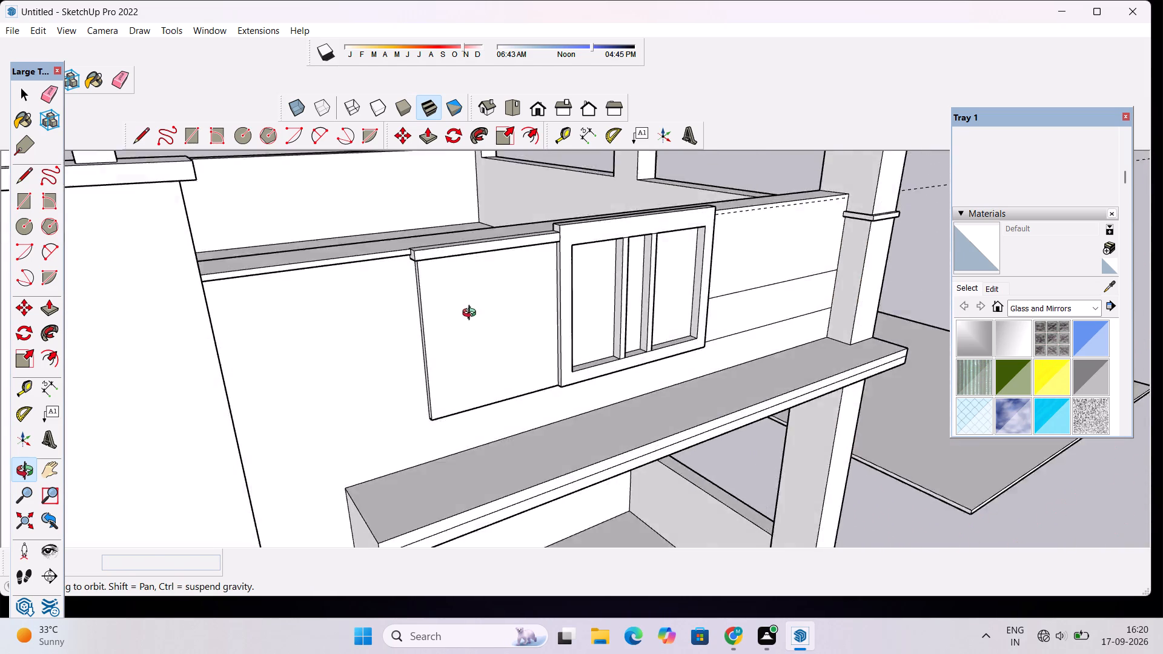
pyautogui.moveTo(472, 314); pyautogui.dragTo(393, 234)
pyautogui.scroll(-8, 387, 219)
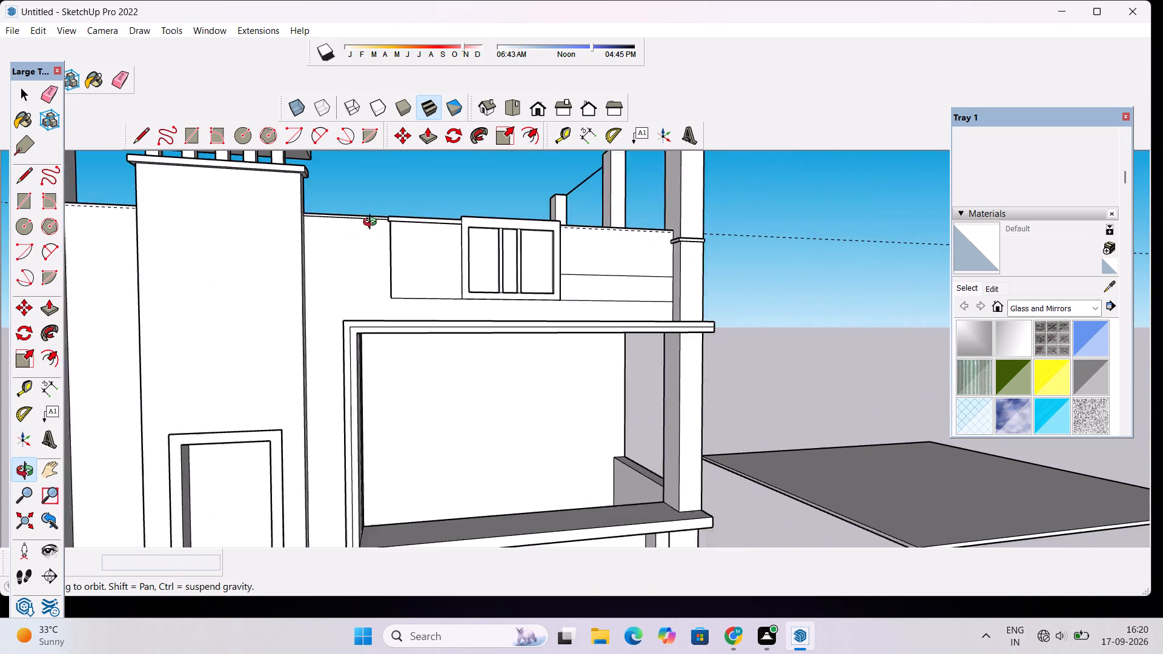
# Erase the guide line running along the parapet and past the facade's corner post.
pyautogui.scroll(-1, 373, 223)
pyautogui.keyDown('shift'); pyautogui.moveTo(695, 244); pyautogui.dragTo(560, 285); pyautogui.keyUp('shift')
pyautogui.scroll(4, 536, 289)
pyautogui.moveTo(531, 294); pyautogui.dragTo(473, 346)
pyautogui.scroll(2, 482, 325)
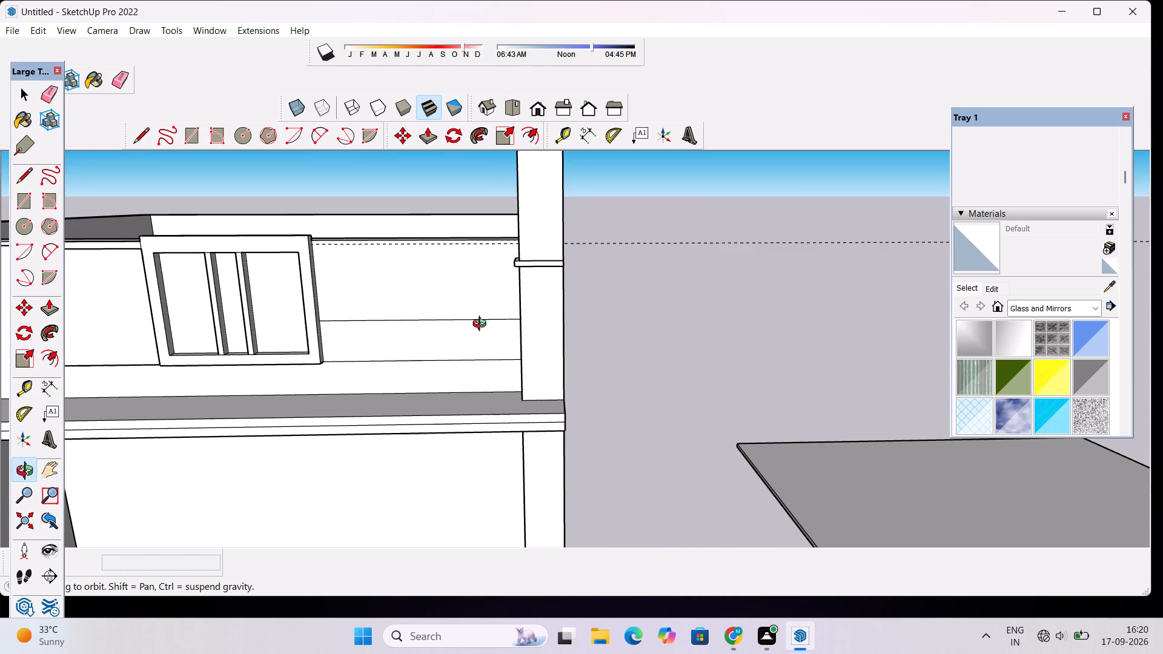
pyautogui.press('e')
pyautogui.moveTo(623, 224); pyautogui.dragTo(623, 246)
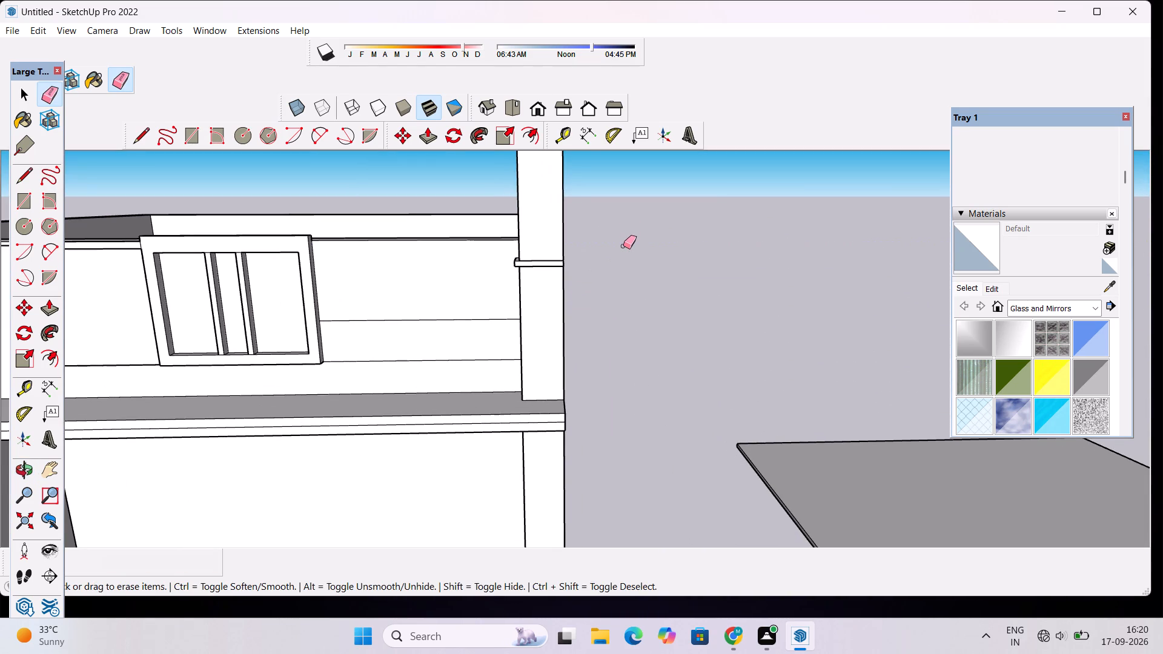
# Examine the upper front facade around the framed window panel, parapet and corner post from low and raised angles.
pyautogui.press('o')
pyautogui.scroll(-5, 623, 246)
pyautogui.moveTo(479, 292); pyautogui.dragTo(678, 277)
pyautogui.moveTo(638, 276); pyautogui.dragTo(629, 276)
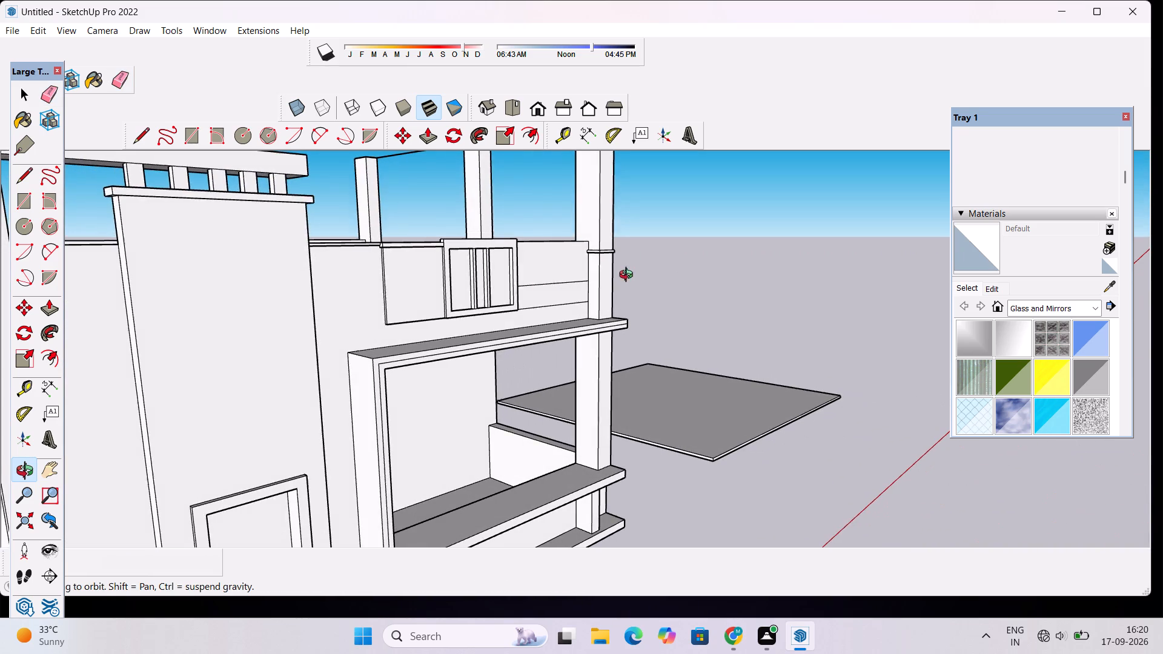
pyautogui.moveTo(629, 276); pyautogui.dragTo(592, 275)
pyautogui.moveTo(578, 308); pyautogui.dragTo(497, 264)
pyautogui.scroll(2, 495, 263)
pyautogui.keyDown('shift'); pyautogui.moveTo(506, 263); pyautogui.dragTo(492, 279); pyautogui.keyUp('shift')
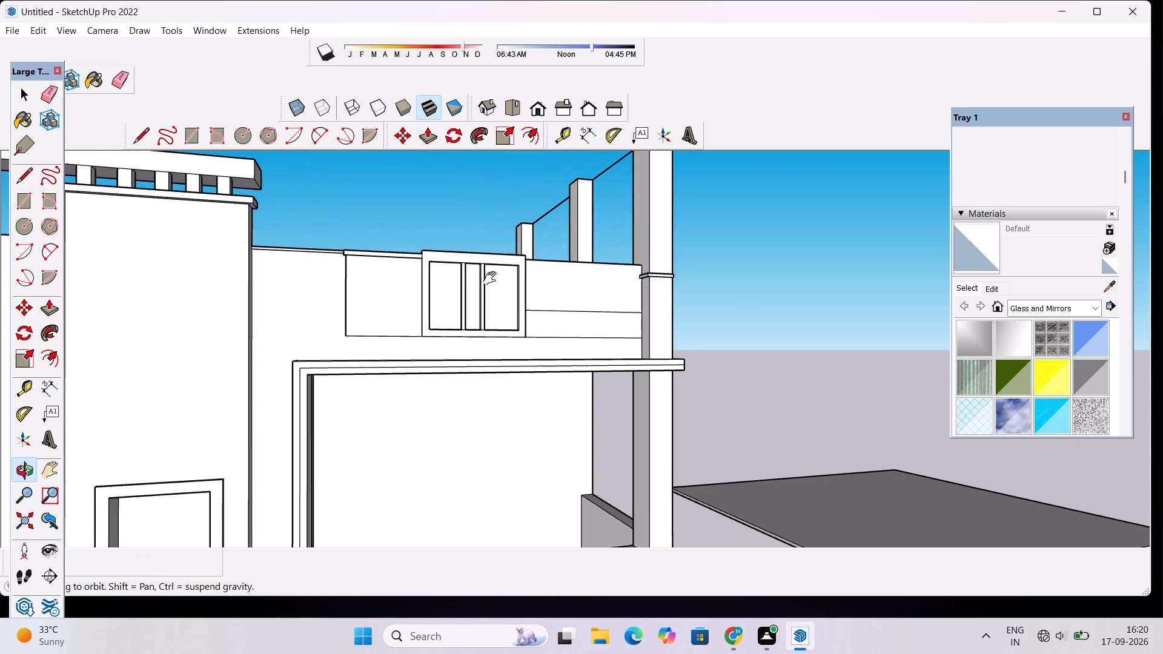
pyautogui.keyDown('shift'); pyautogui.moveTo(492, 279); pyautogui.dragTo(488, 282); pyautogui.keyUp('shift')
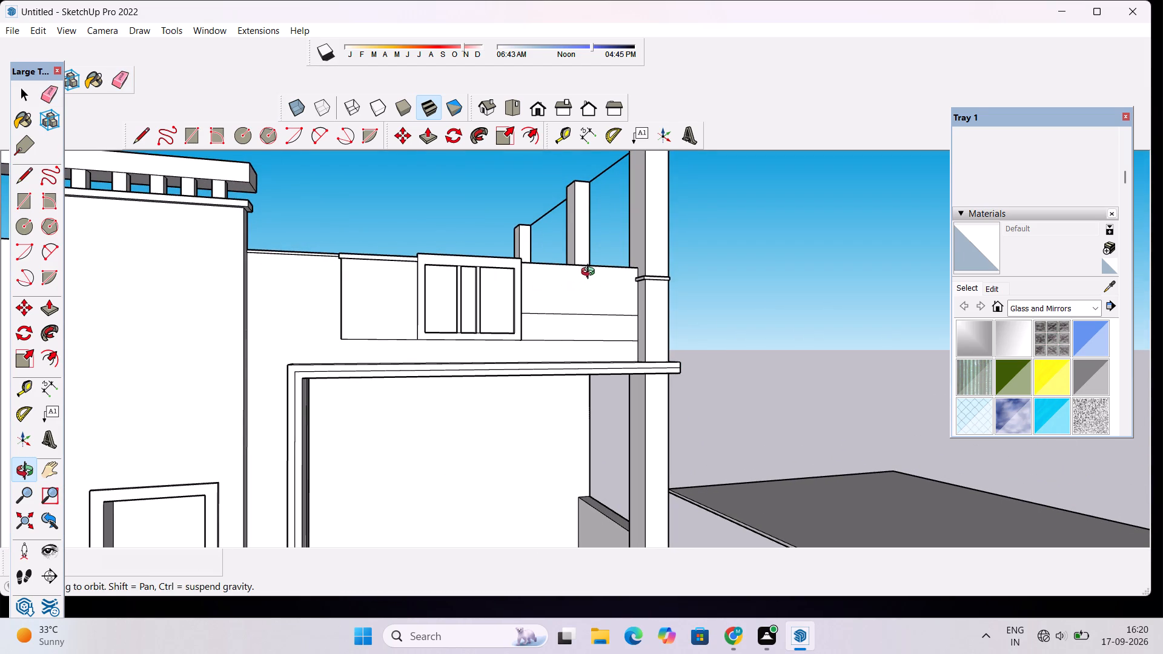
pyautogui.scroll(3, 593, 265)
pyautogui.moveTo(593, 265); pyautogui.dragTo(512, 374)
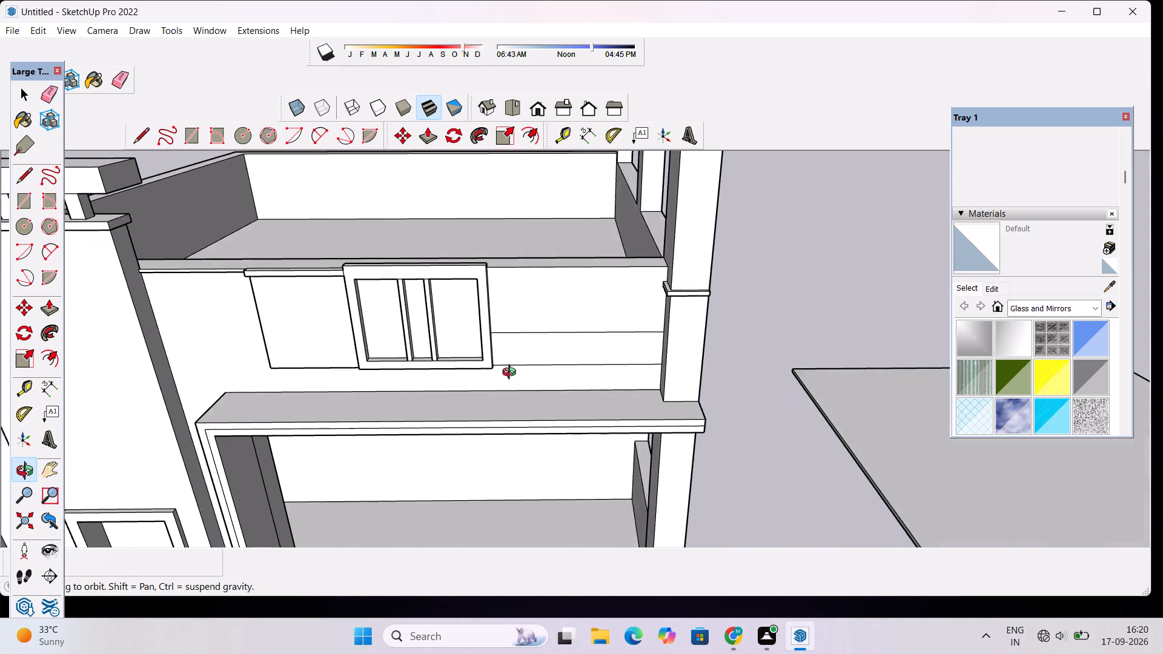
pyautogui.moveTo(512, 374); pyautogui.dragTo(507, 340)
pyautogui.scroll(-5, 526, 288)
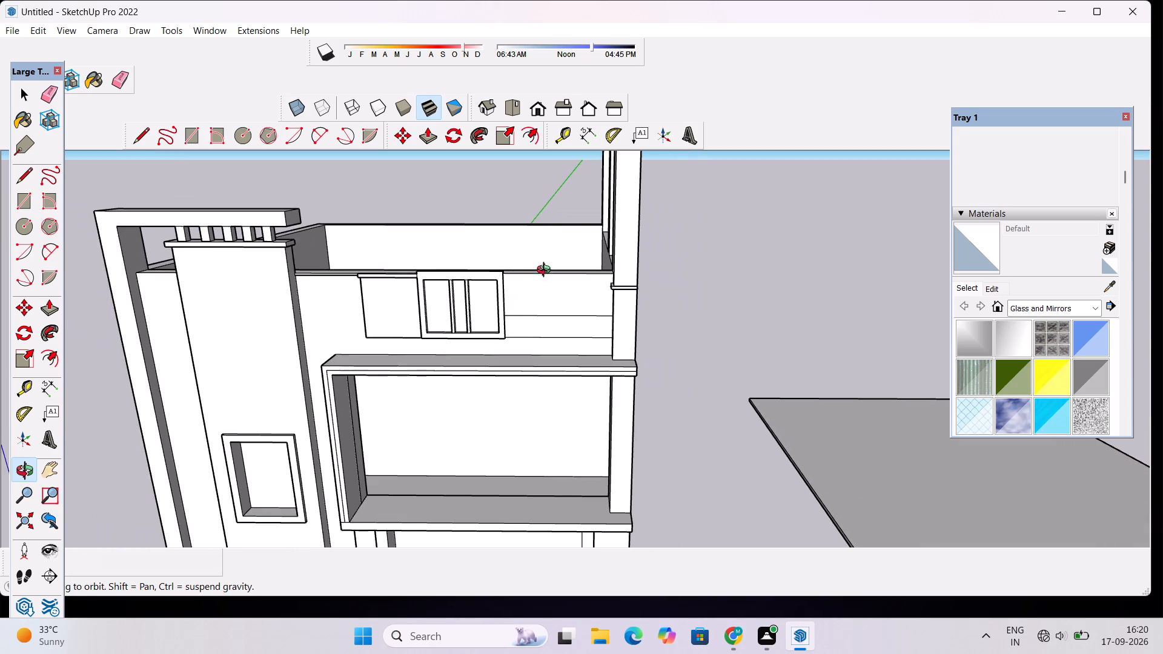
# Examine the roof terrace and the row of tall posts along its side parapet from above.
pyautogui.moveTo(547, 271); pyautogui.dragTo(584, 320)
pyautogui.scroll(-5, 588, 301)
pyautogui.moveTo(638, 230); pyautogui.dragTo(627, 283)
pyautogui.scroll(-4, 627, 283)
pyautogui.keyDown('shift'); pyautogui.moveTo(626, 276); pyautogui.dragTo(621, 380); pyautogui.keyUp('shift')
pyautogui.scroll(5, 615, 351)
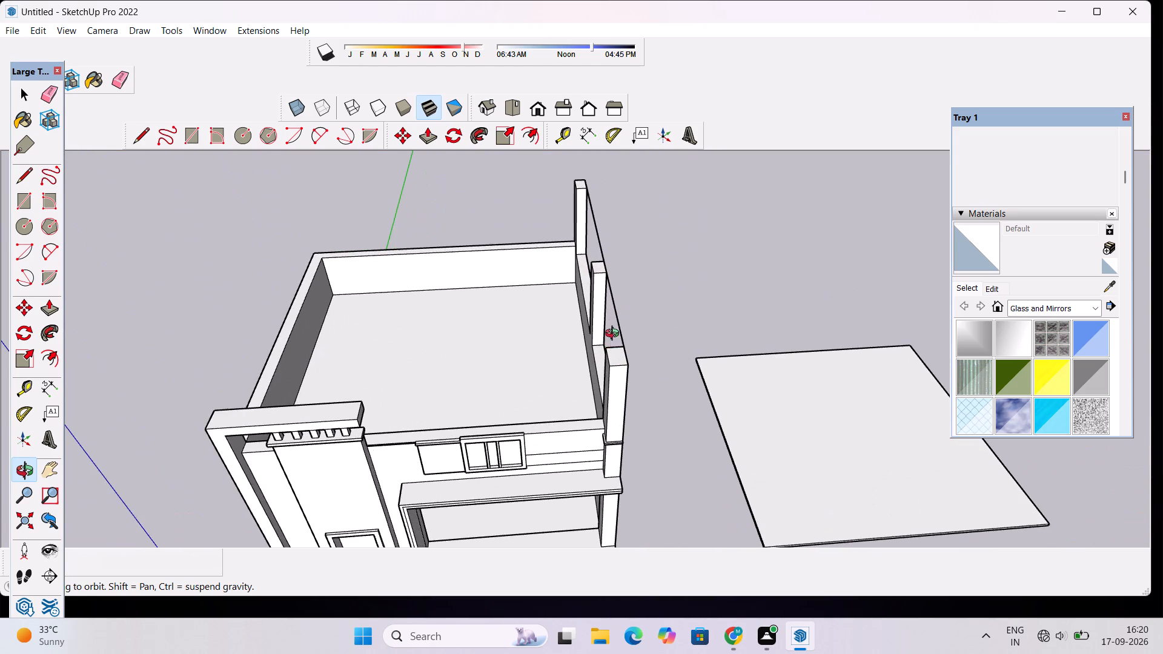
pyautogui.moveTo(615, 335); pyautogui.dragTo(599, 384)
pyautogui.scroll(2, 597, 388)
pyautogui.moveTo(597, 388); pyautogui.dragTo(606, 401)
pyautogui.scroll(-2, 605, 398)
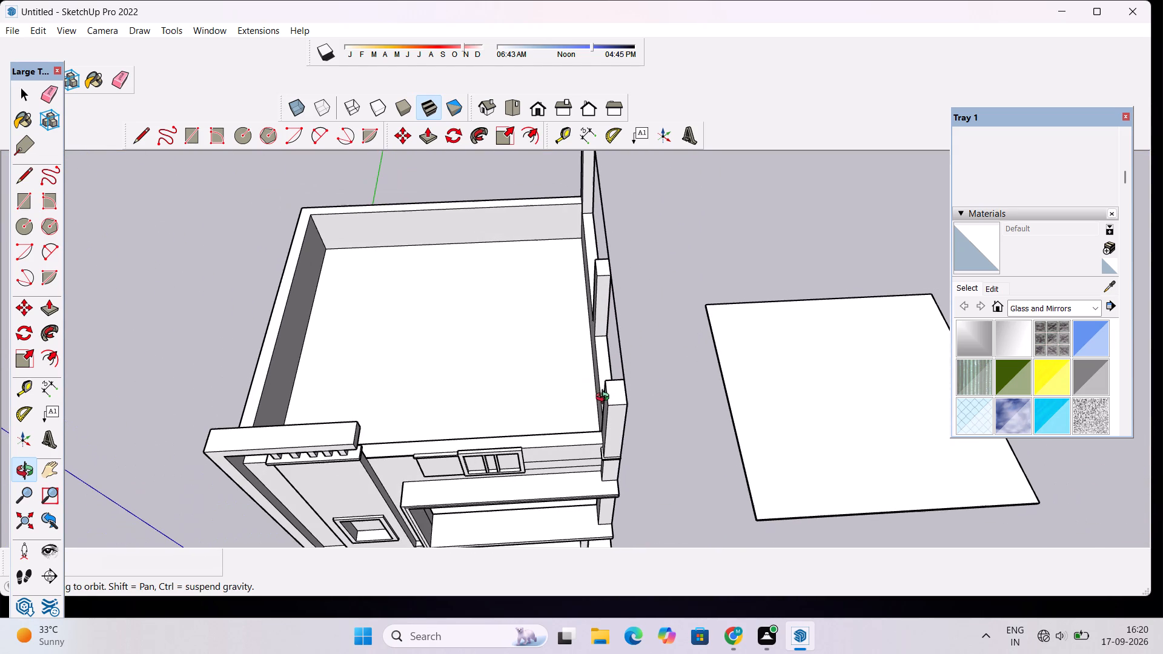
pyautogui.keyDown('shift'); pyautogui.moveTo(605, 393); pyautogui.dragTo(577, 446); pyautogui.keyUp('shift')
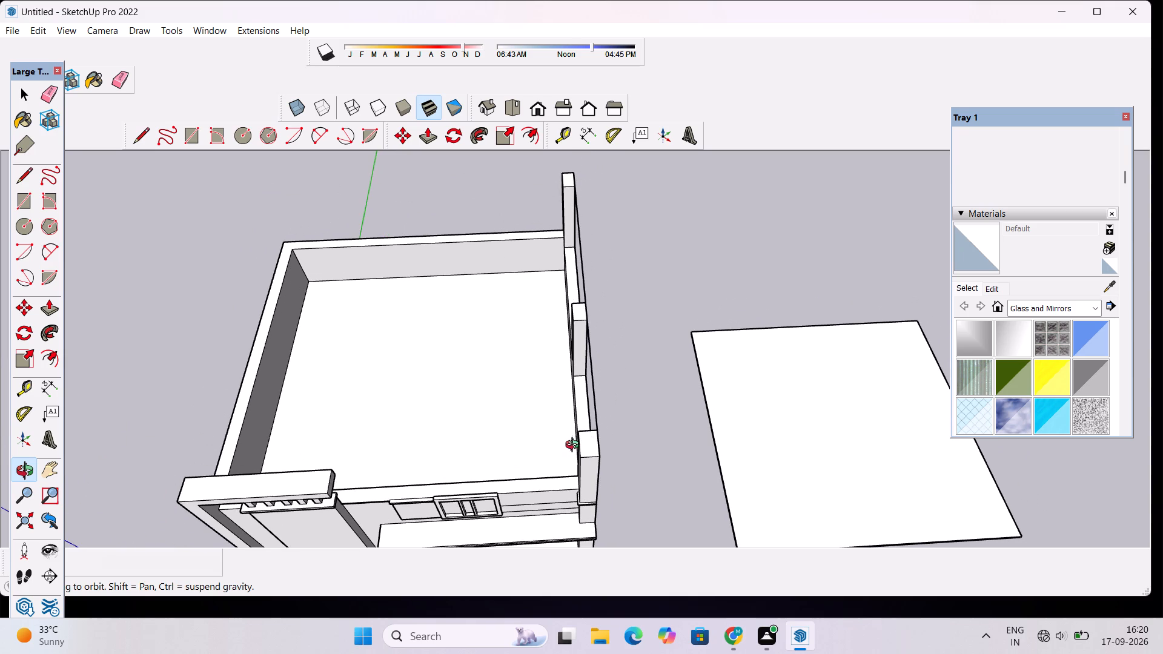
pyautogui.scroll(1, 571, 435)
pyautogui.scroll(-5, 571, 423)
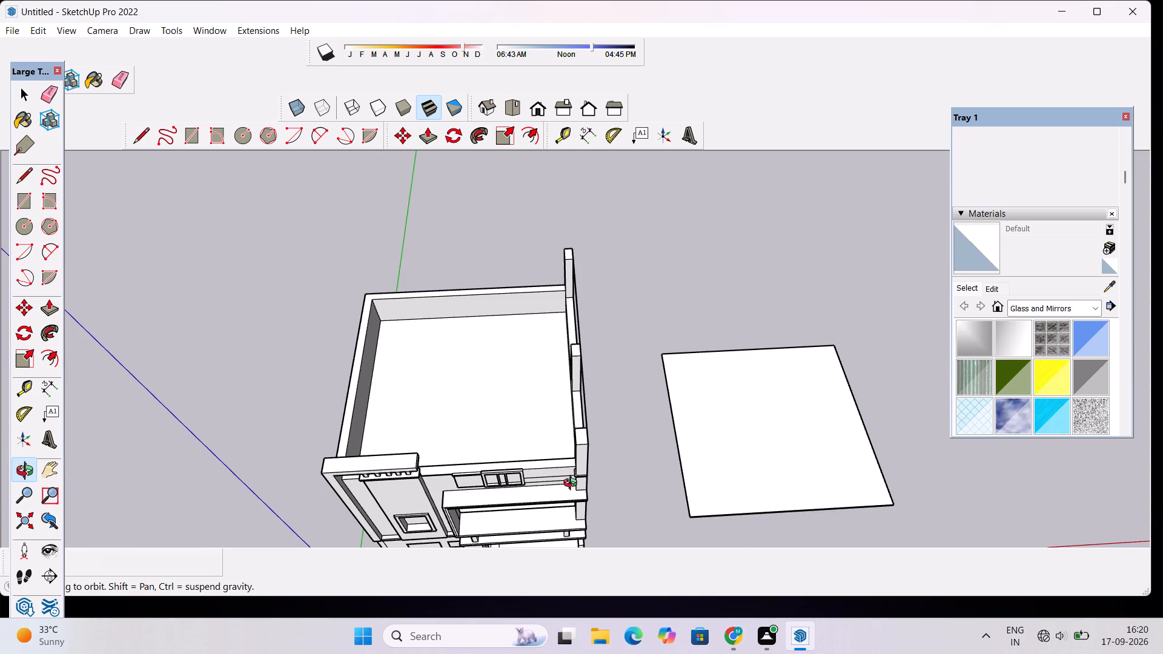
# Draw a rectangular canopy outline from the front post's top to the rear post's top, 30' wide over the terrace and about 109' long.
pyautogui.scroll(-2, 570, 477)
pyautogui.keyDown('shift'); pyautogui.moveTo(570, 469); pyautogui.dragTo(525, 460); pyautogui.keyUp('shift')
pyautogui.scroll(4, 525, 460)
pyautogui.moveTo(541, 441); pyautogui.dragTo(560, 409)
pyautogui.scroll(2, 559, 410)
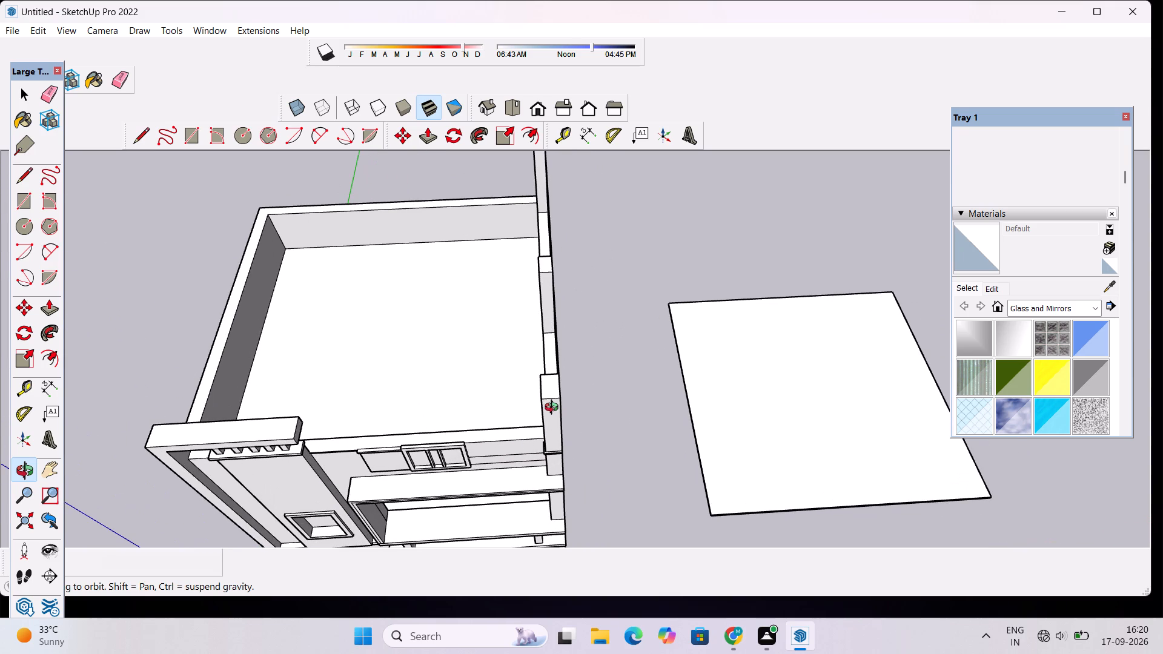
pyautogui.press('l')
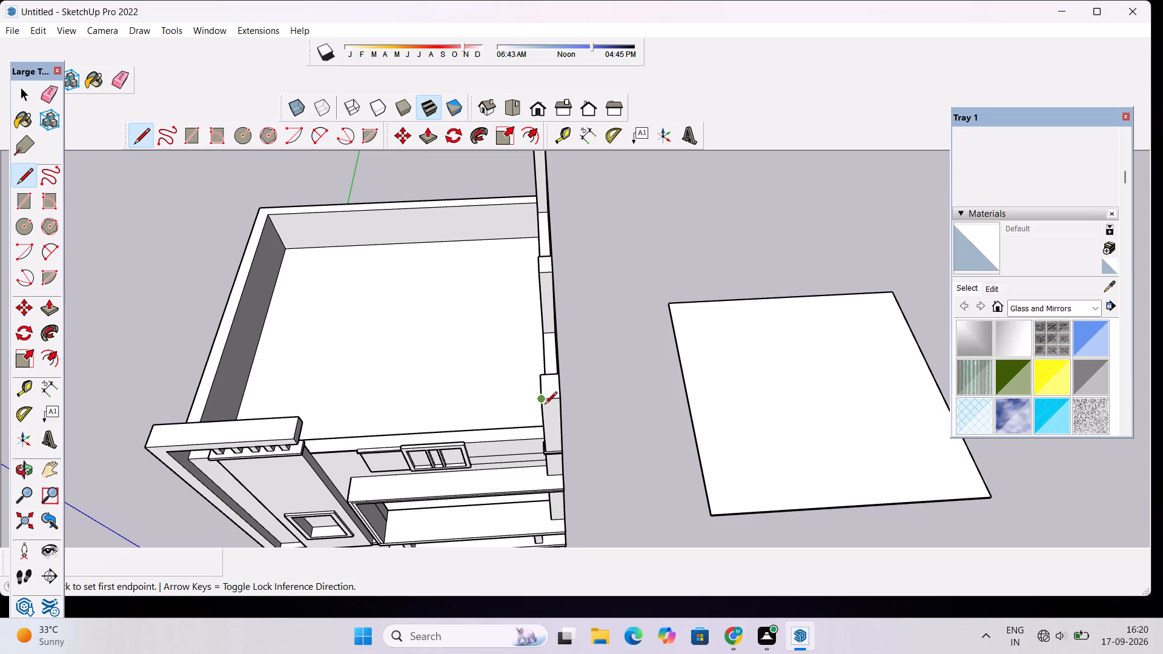
pyautogui.click(542, 399)
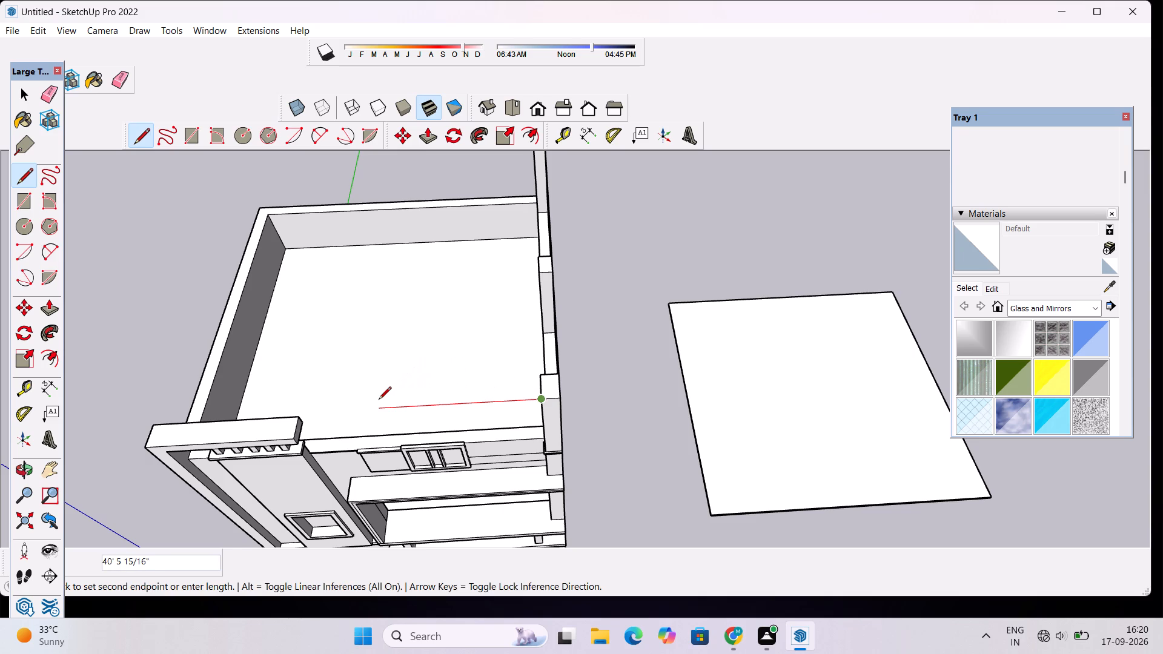
pyautogui.write("30'")
pyautogui.press('Return')
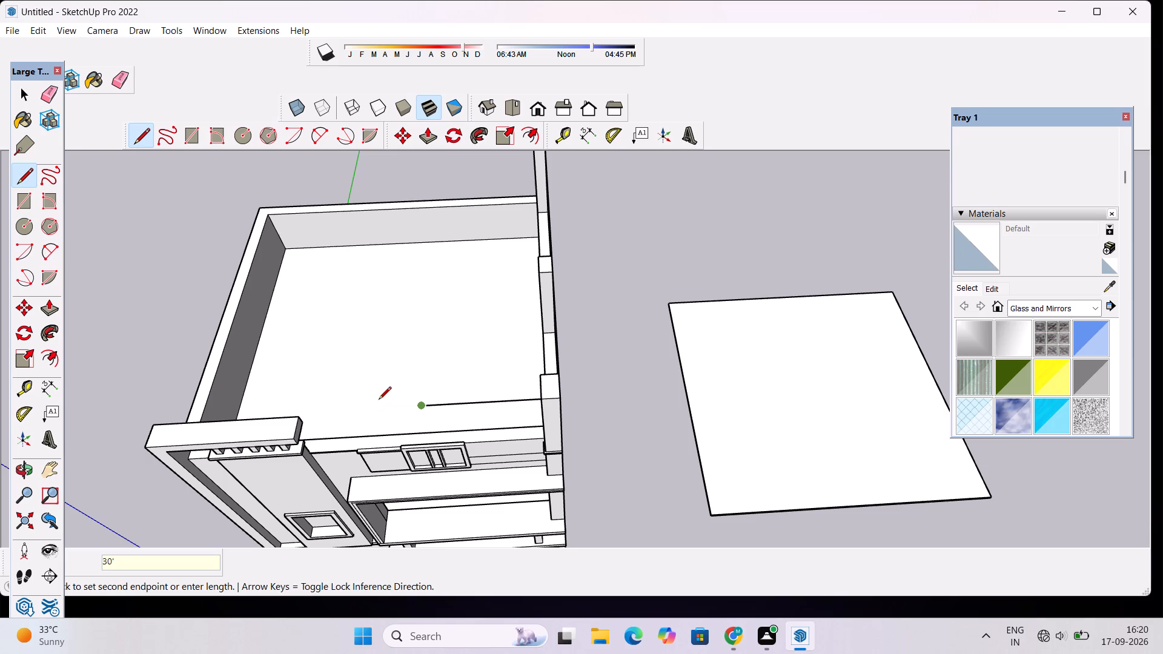
pyautogui.scroll(-4, 402, 326)
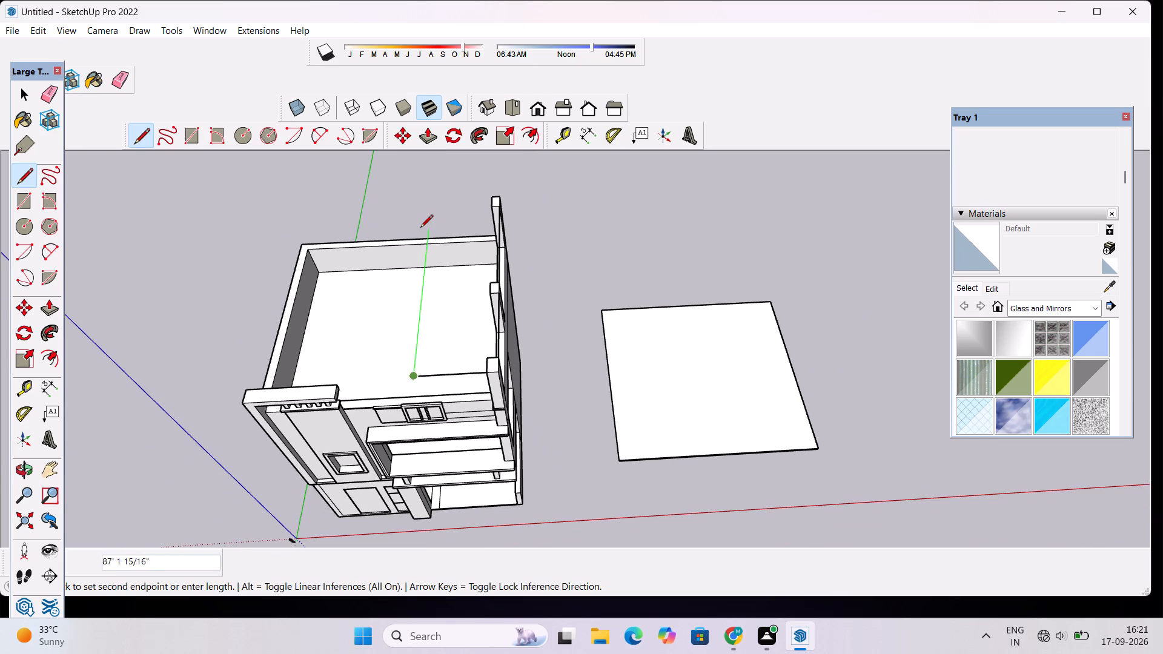
pyautogui.scroll(3, 420, 228)
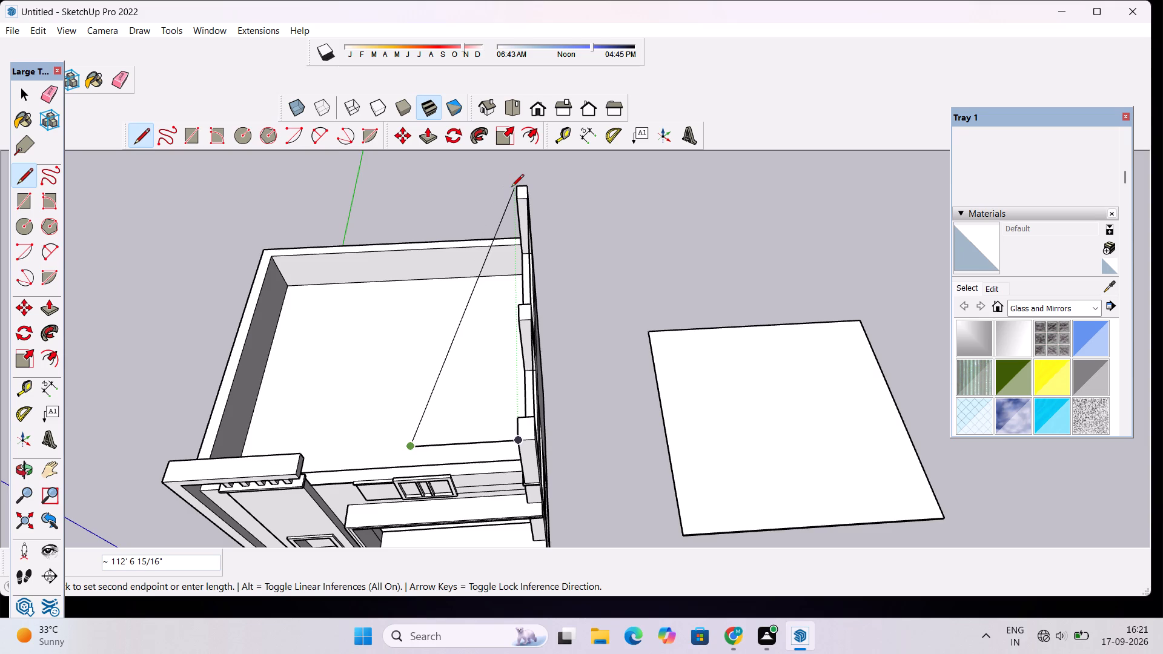
pyautogui.scroll(3, 511, 188)
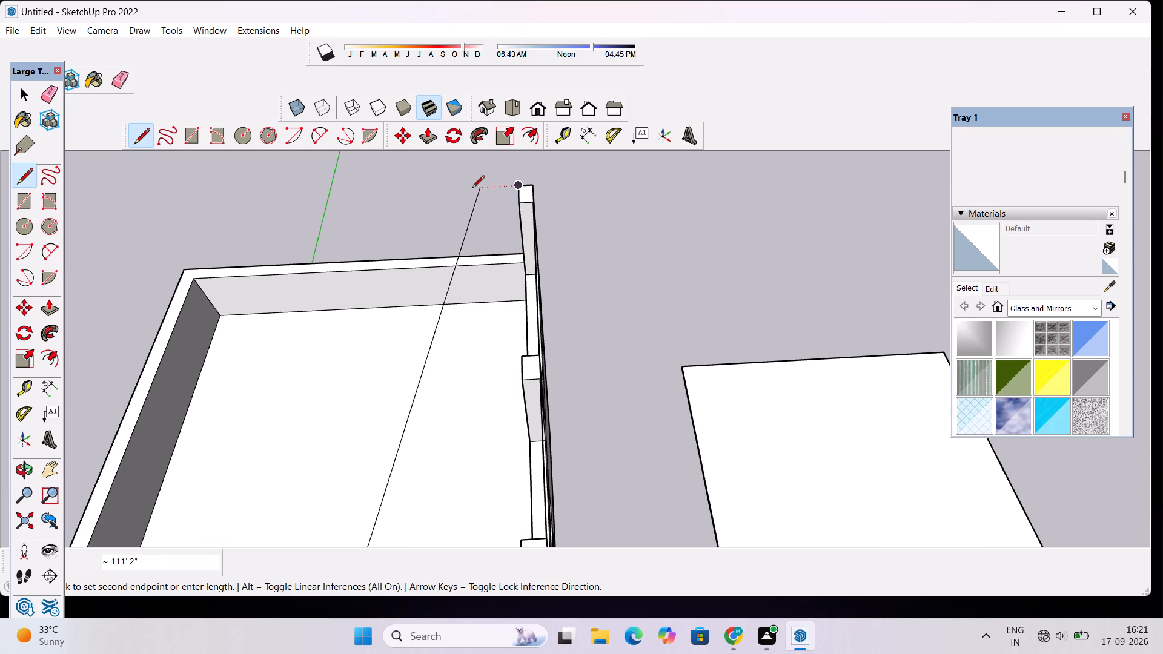
pyautogui.click(406, 193)
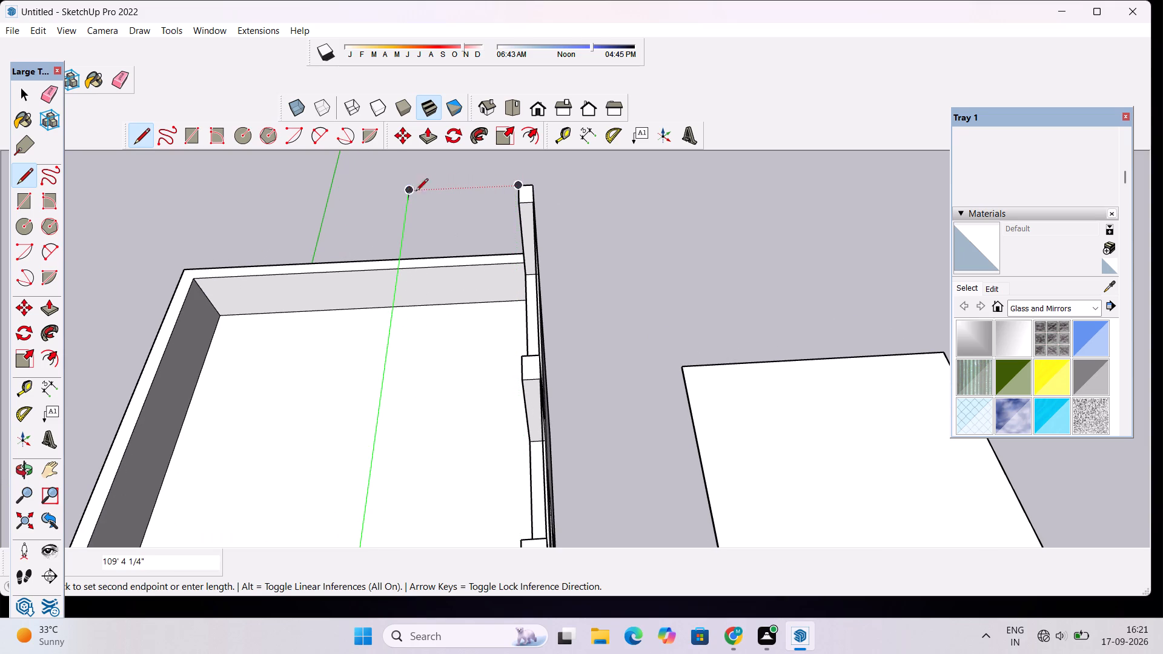
pyautogui.click(520, 188)
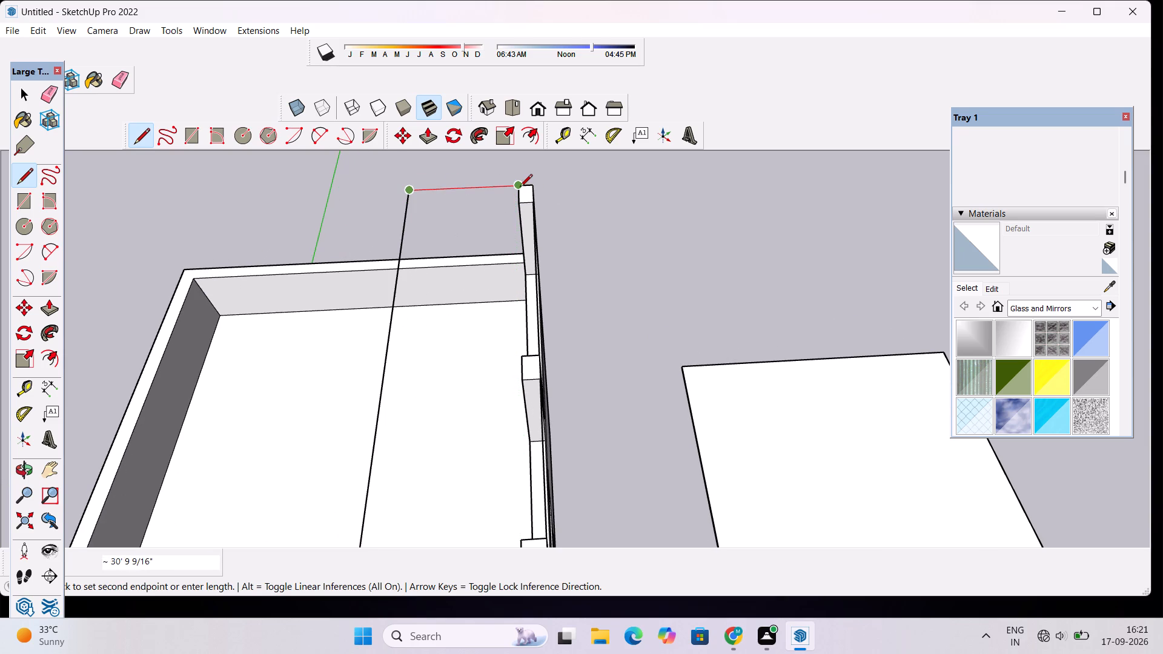
pyautogui.press('space')
# Examine the flat canopy face over the side posts and roof terrace from the front, below and above.
pyautogui.scroll(-8, 520, 188)
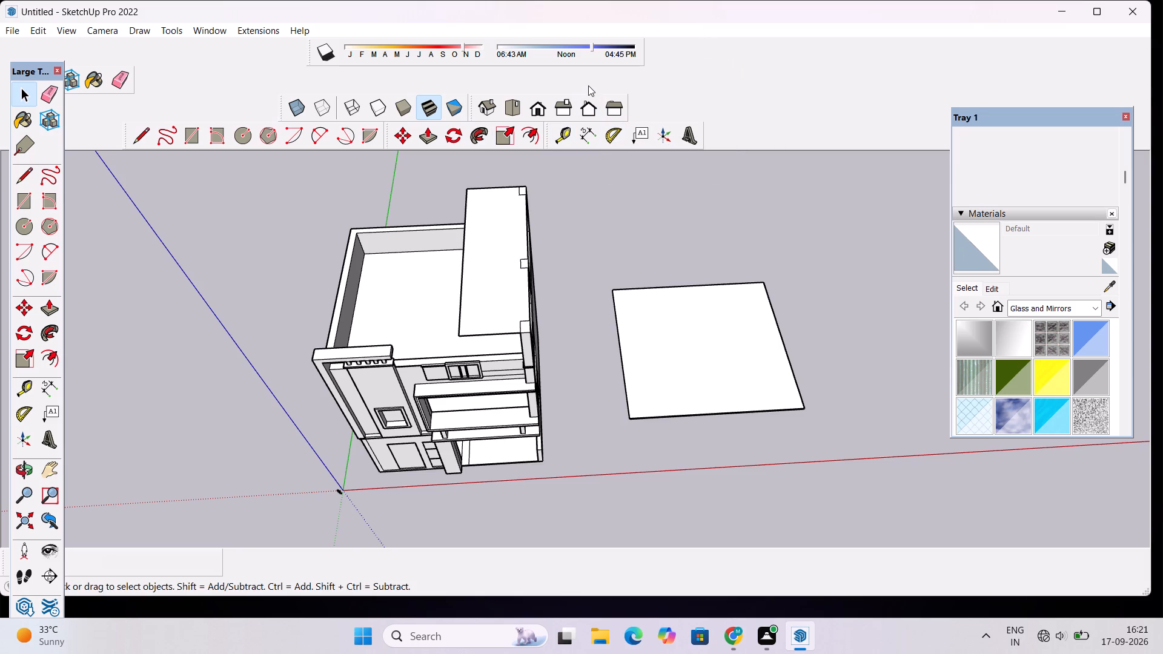
pyautogui.scroll(-1, 358, 190)
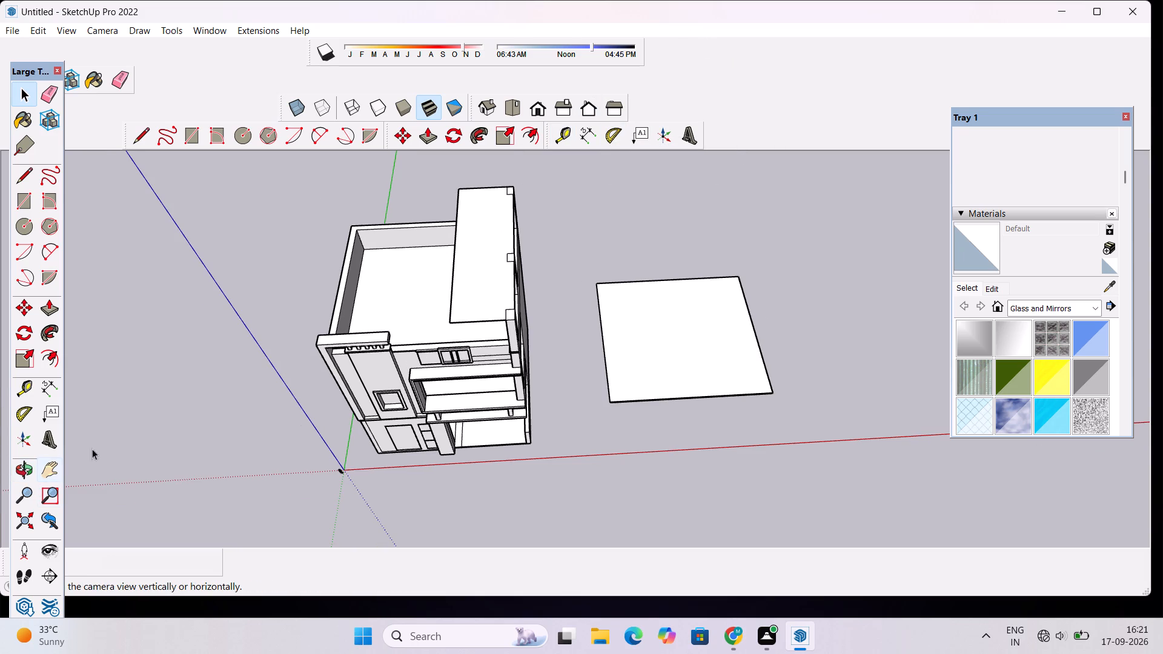
pyautogui.click(20, 474)
pyautogui.moveTo(457, 472); pyautogui.dragTo(432, 455)
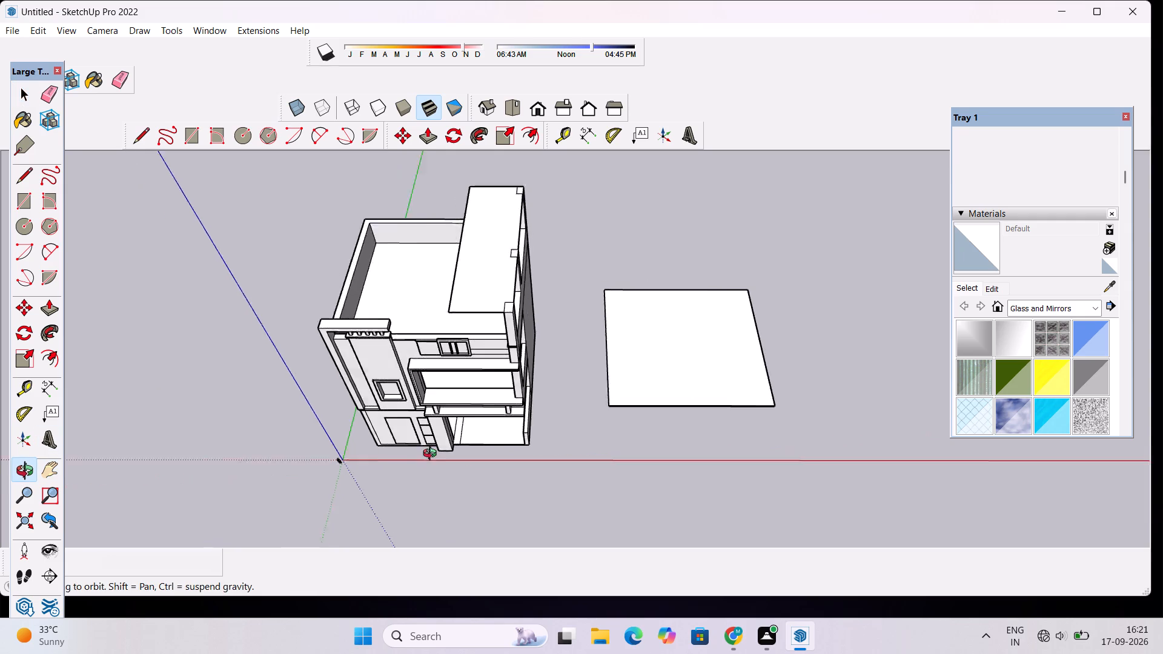
pyautogui.moveTo(432, 455); pyautogui.dragTo(406, 363)
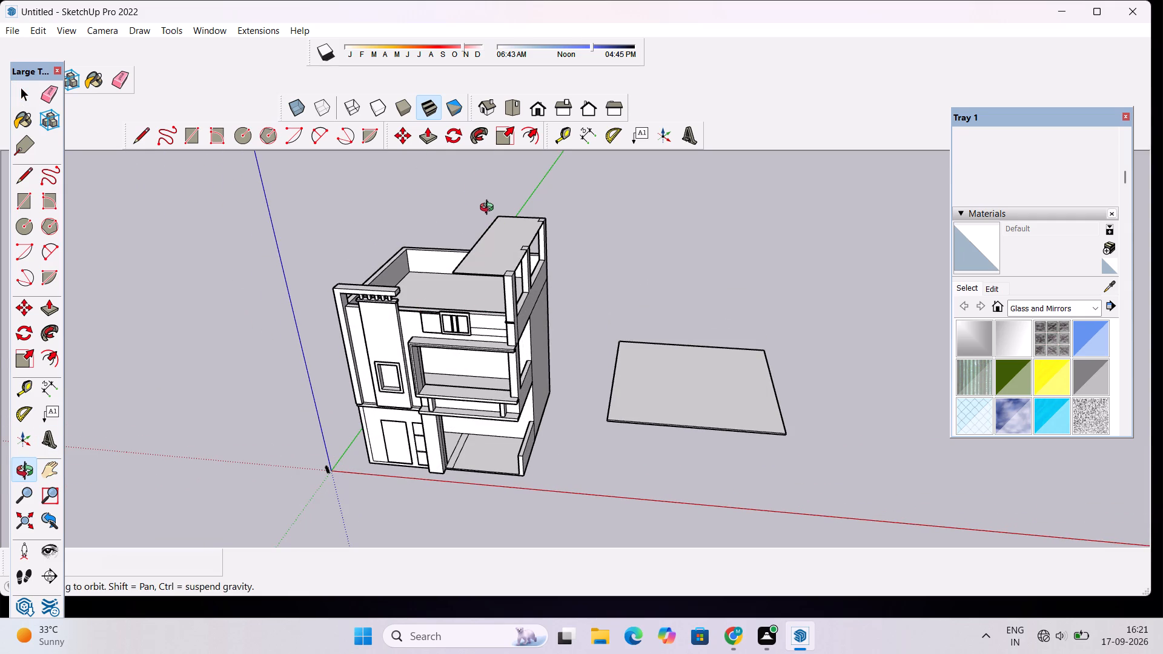
pyautogui.scroll(-5, 481, 234)
pyautogui.keyDown('shift'); pyautogui.moveTo(489, 231); pyautogui.dragTo(505, 347); pyautogui.keyUp('shift')
pyautogui.scroll(3, 508, 332)
pyautogui.scroll(-4, 508, 332)
pyautogui.moveTo(509, 354); pyautogui.dragTo(513, 409)
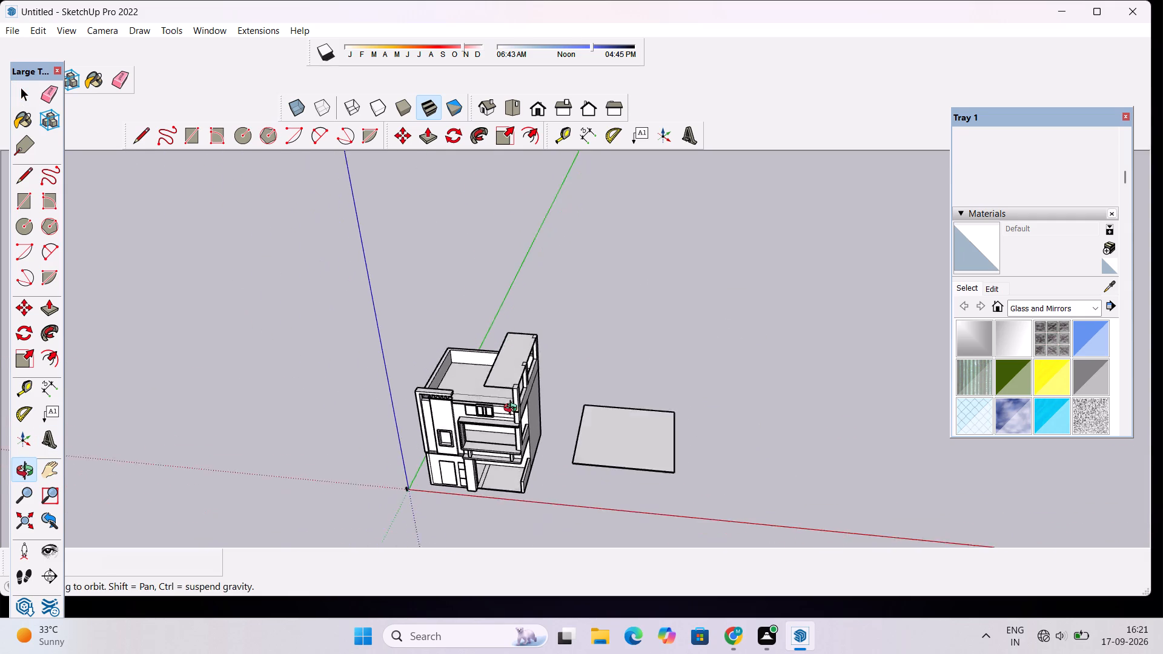
pyautogui.moveTo(513, 409); pyautogui.dragTo(521, 457)
pyautogui.scroll(9, 514, 360)
pyautogui.moveTo(460, 400); pyautogui.dragTo(553, 187)
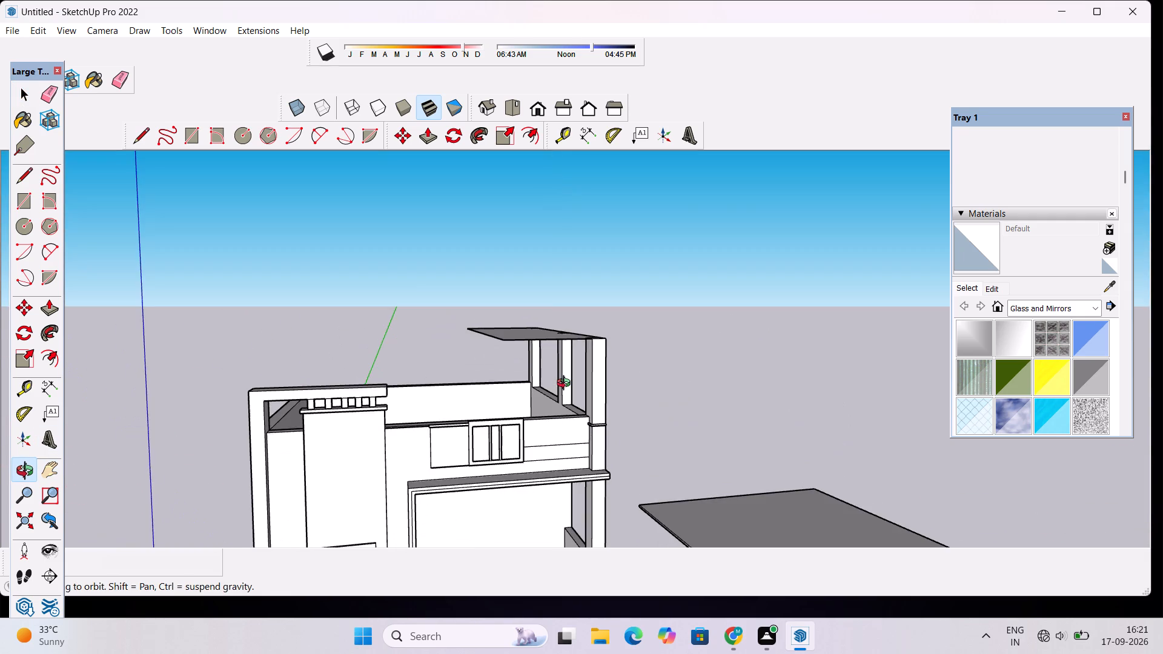
pyautogui.moveTo(566, 385); pyautogui.dragTo(505, 271)
pyautogui.moveTo(505, 306); pyautogui.dragTo(465, 482)
pyautogui.scroll(3, 517, 345)
pyautogui.moveTo(526, 353); pyautogui.dragTo(532, 364)
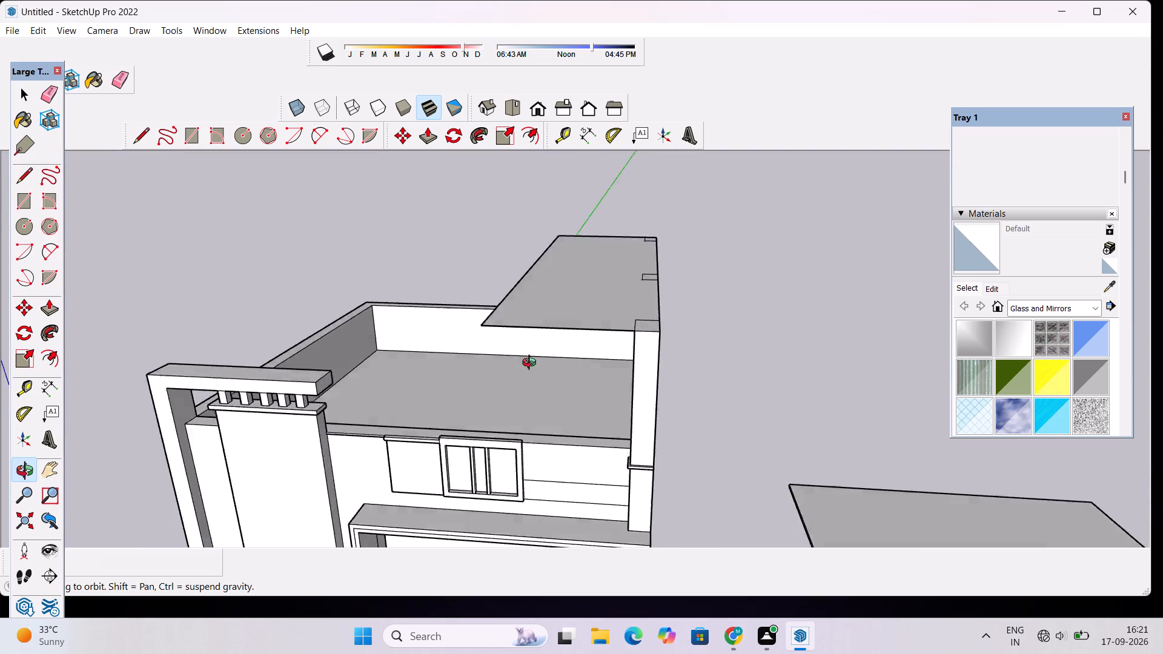
pyautogui.moveTo(532, 364); pyautogui.dragTo(535, 383)
pyautogui.scroll(1, 543, 349)
pyautogui.scroll(-5, 543, 349)
pyautogui.keyDown('shift'); pyautogui.moveTo(566, 305); pyautogui.dragTo(521, 372); pyautogui.keyUp('shift')
pyautogui.scroll(-5, 521, 372)
pyautogui.moveTo(470, 404); pyautogui.dragTo(657, 380)
pyautogui.scroll(-4, 502, 477)
pyautogui.moveTo(519, 484); pyautogui.dragTo(382, 477)
pyautogui.scroll(3, 602, 444)
pyautogui.moveTo(560, 423); pyautogui.dragTo(440, 442)
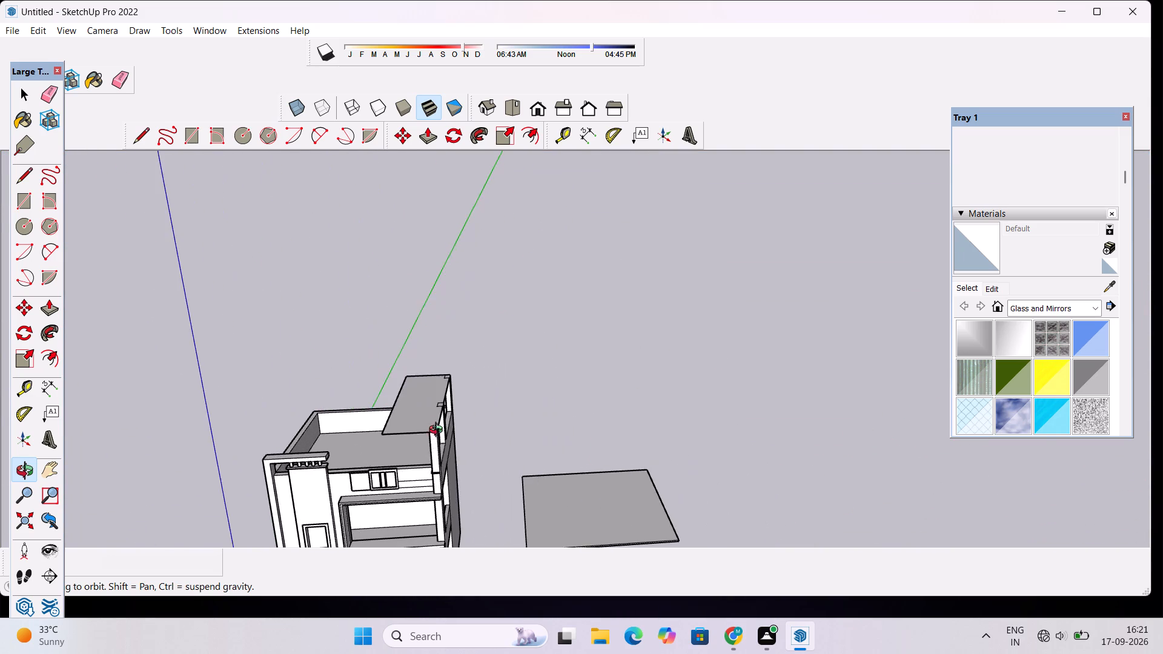
pyautogui.scroll(-5, 439, 424)
pyautogui.moveTo(440, 437); pyautogui.dragTo(423, 539)
pyautogui.scroll(9, 449, 360)
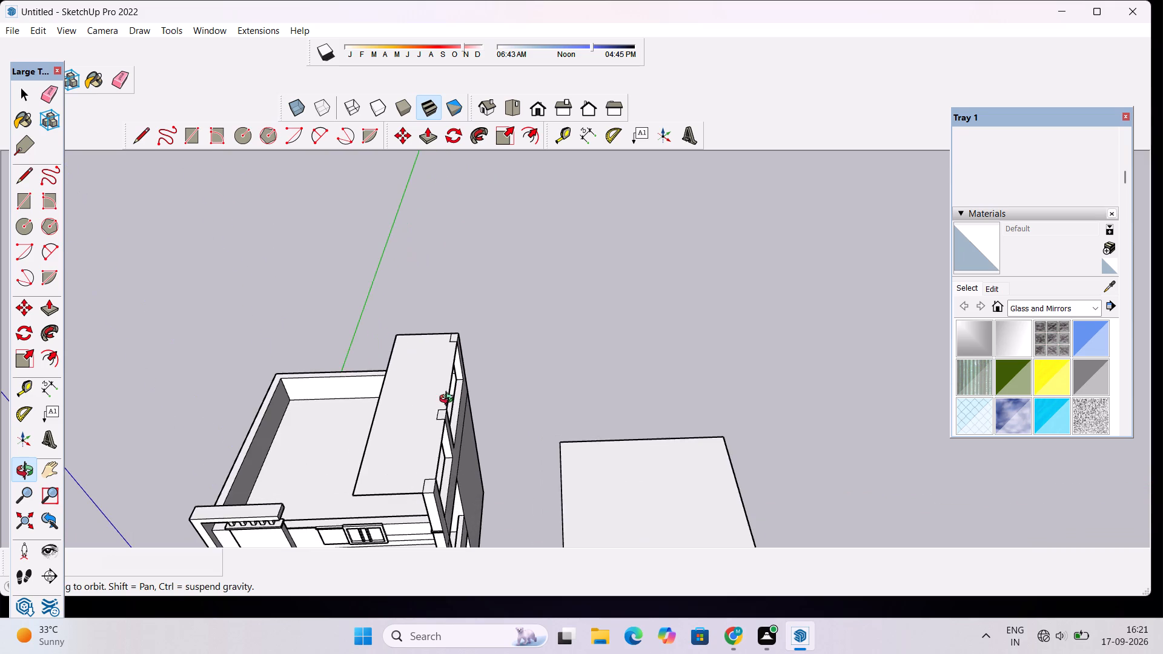
pyautogui.moveTo(446, 408); pyautogui.dragTo(445, 442)
pyautogui.scroll(3, 444, 444)
pyautogui.moveTo(443, 466); pyautogui.dragTo(449, 395)
pyautogui.scroll(1, 449, 395)
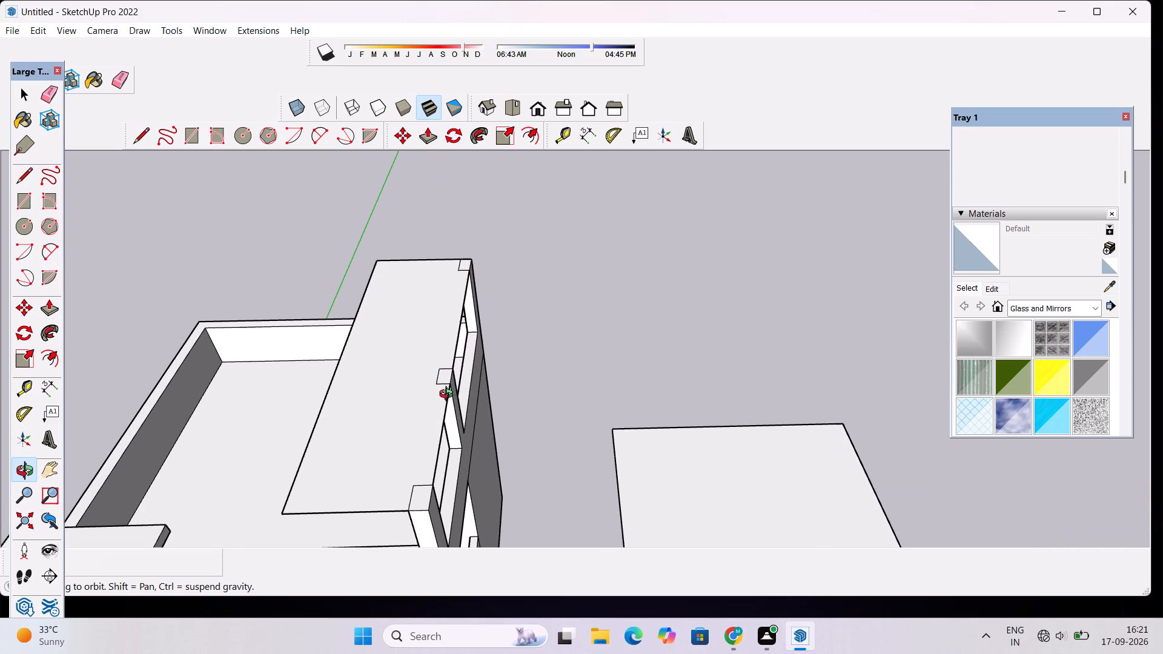
pyautogui.moveTo(447, 405); pyautogui.dragTo(432, 368)
pyautogui.keyDown('shift'); pyautogui.scroll(-5, 437, 371); pyautogui.keyUp('shift')
pyautogui.keyDown('shift'); pyautogui.moveTo(437, 371); pyautogui.dragTo(423, 405); pyautogui.keyUp('shift')
pyautogui.keyDown('shift'); pyautogui.scroll(1, 423, 405); pyautogui.keyUp('shift')
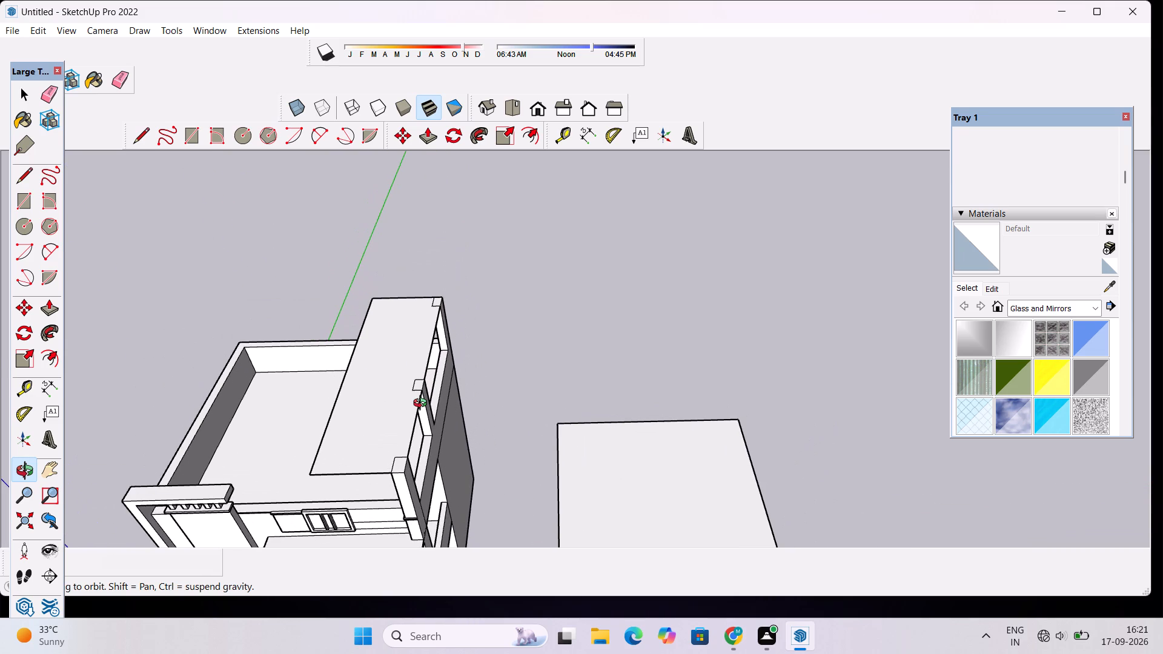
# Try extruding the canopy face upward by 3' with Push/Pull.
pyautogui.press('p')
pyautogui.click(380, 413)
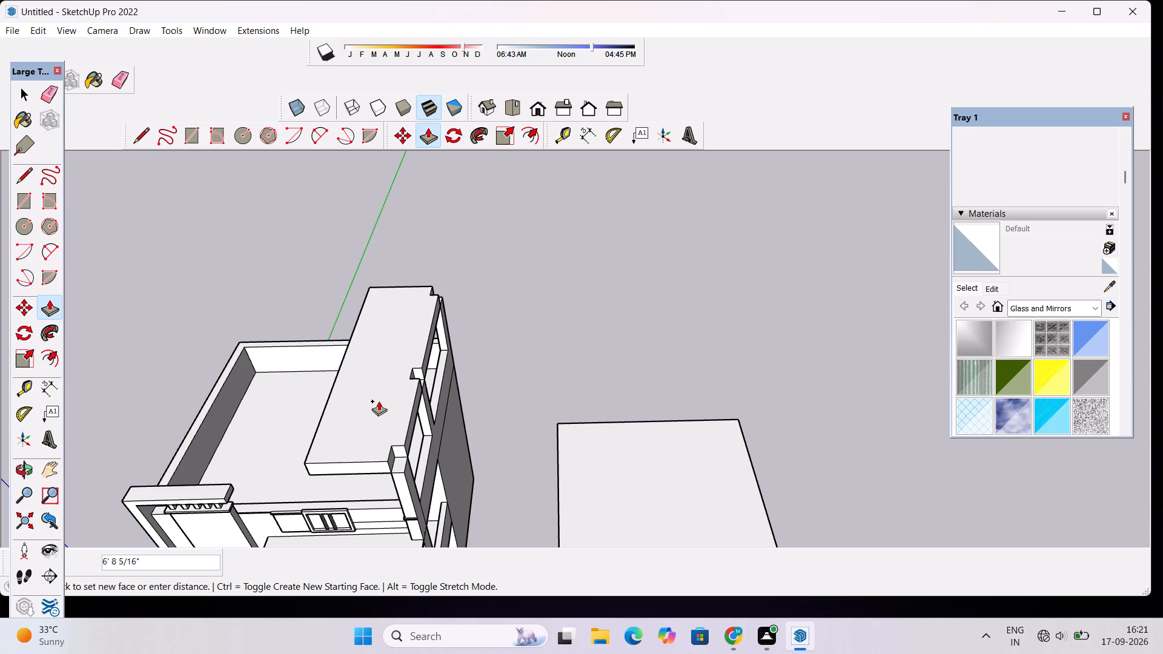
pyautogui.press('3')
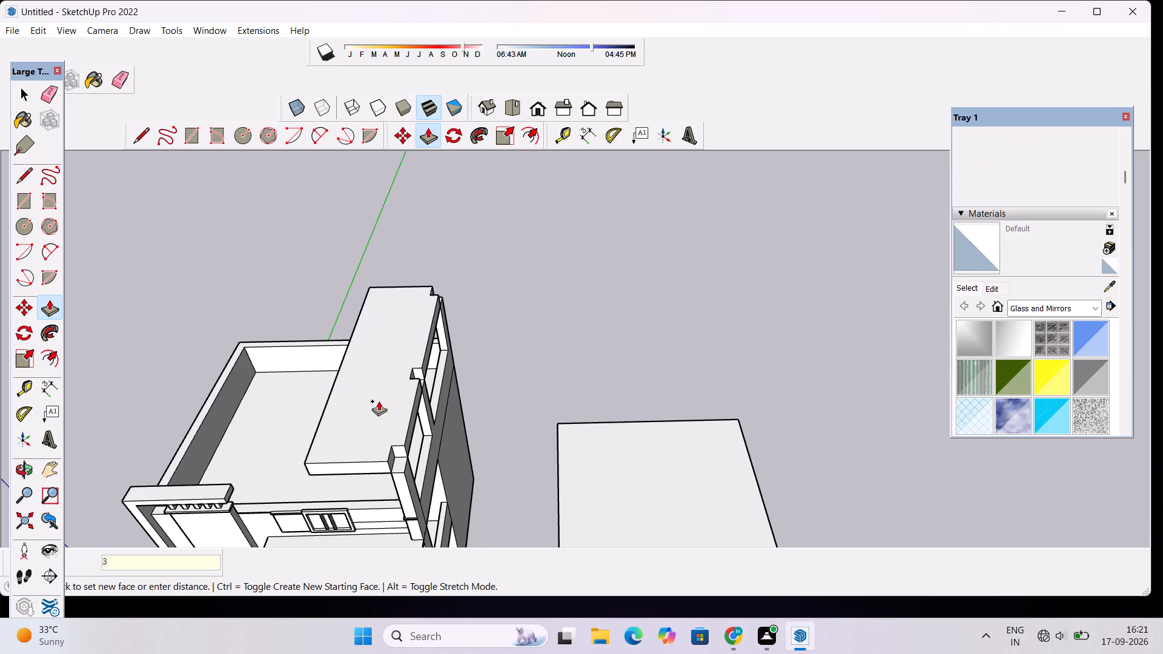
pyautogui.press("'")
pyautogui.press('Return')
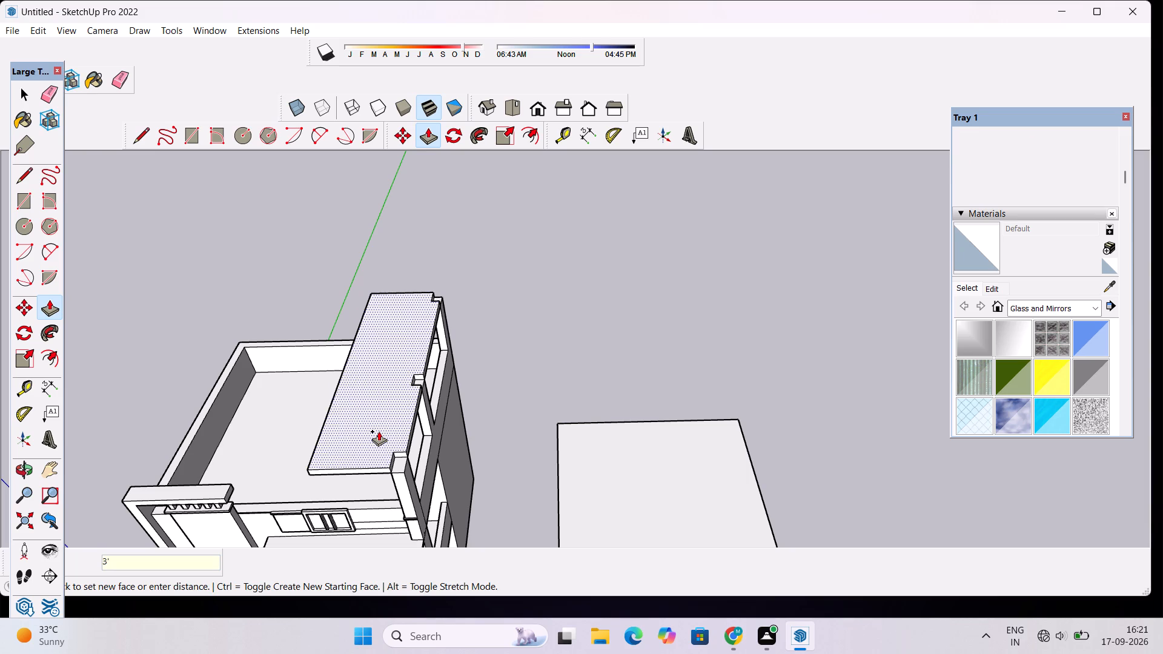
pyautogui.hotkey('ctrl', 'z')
# Extrude the canopy face upward by 4' into a slab.
pyautogui.click(376, 438)
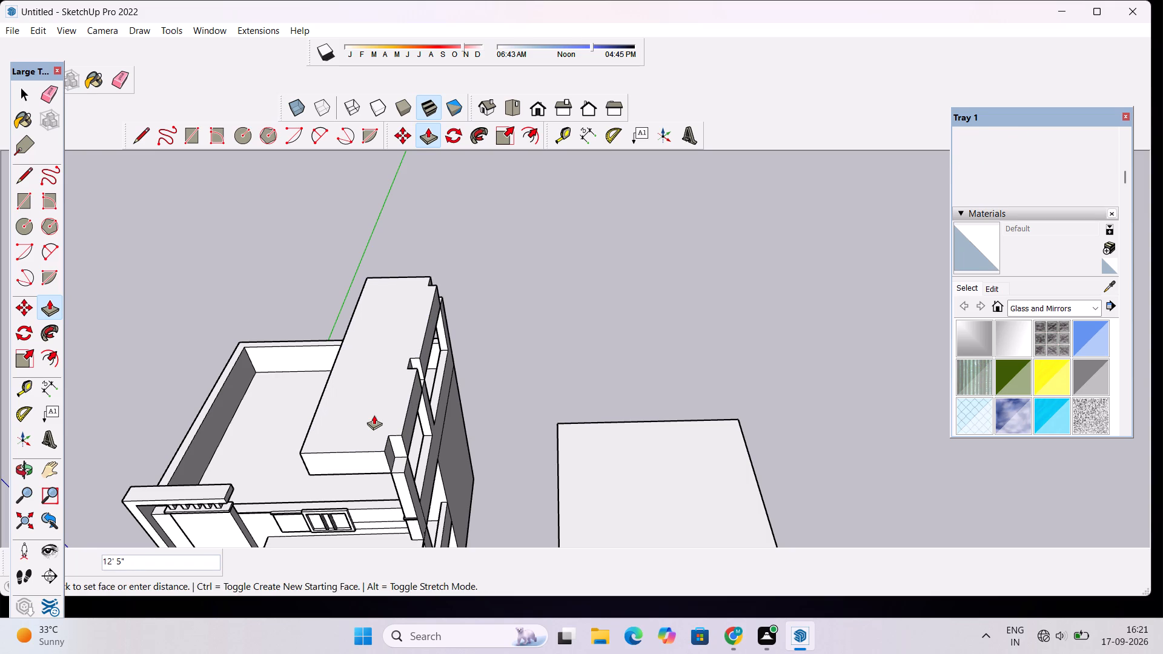
pyautogui.write("4'")
pyautogui.press('Return')
# Raise the top faces of the front and middle side posts flush with the canopy slab's top.
pyautogui.scroll(2, 399, 453)
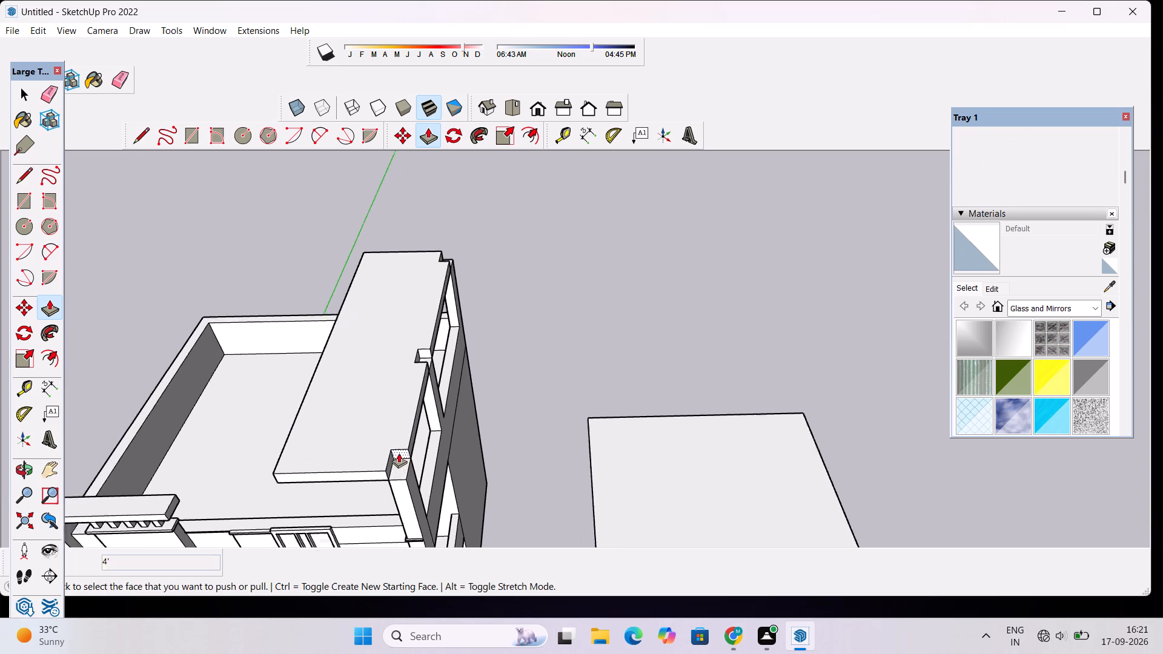
pyautogui.scroll(2, 399, 453)
pyautogui.click(406, 471)
pyautogui.click(374, 469)
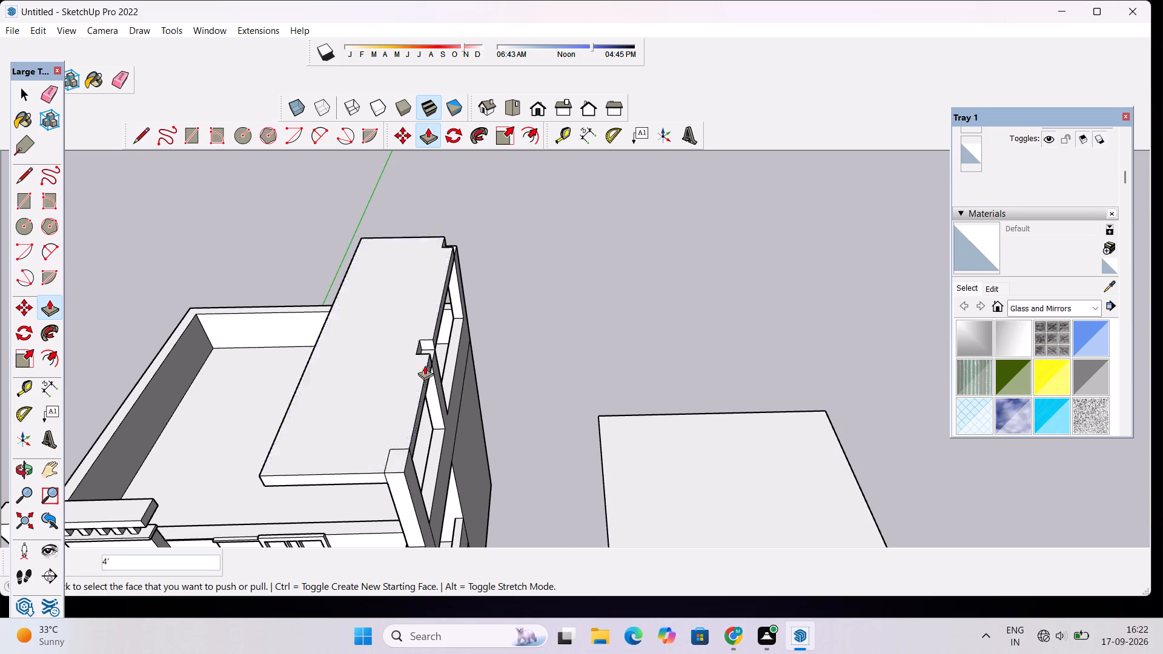
pyautogui.scroll(7, 430, 331)
pyautogui.click(434, 365)
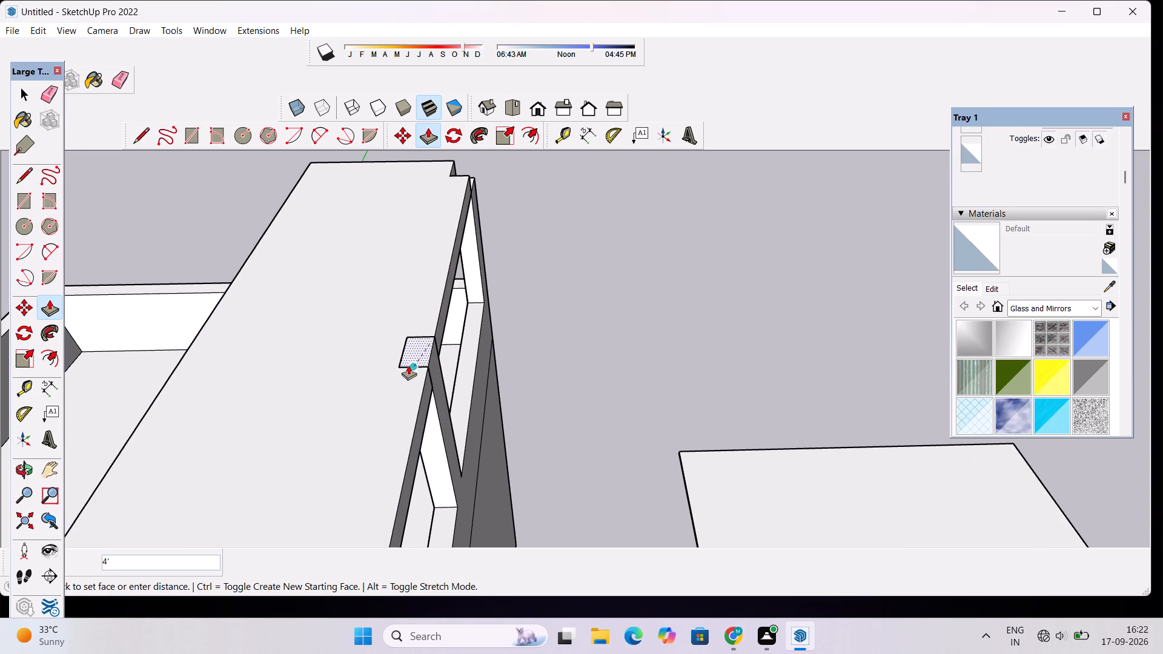
pyautogui.click(408, 365)
# Raise the rear corner post's top face flush with the canopy slab's top.
pyautogui.scroll(-4, 446, 240)
pyautogui.press('o')
pyautogui.moveTo(761, 285); pyautogui.dragTo(432, 322)
pyautogui.keyDown('shift'); pyautogui.moveTo(704, 236); pyautogui.dragTo(631, 401); pyautogui.keyUp('shift')
pyautogui.scroll(3, 676, 316)
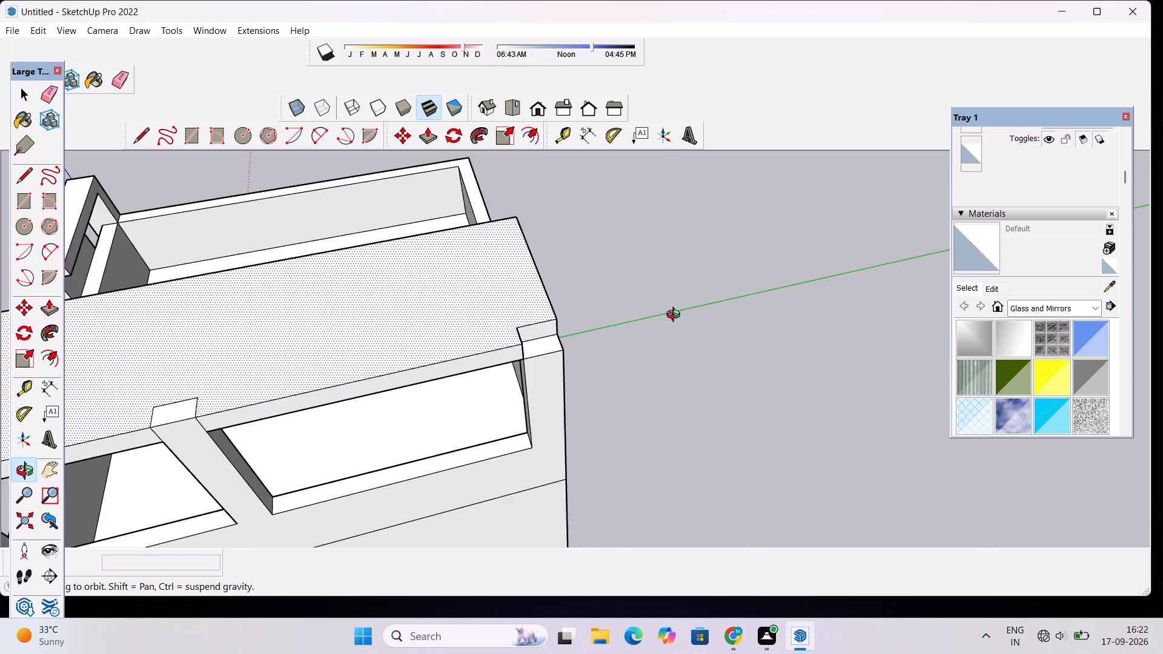
pyautogui.scroll(4, 676, 316)
pyautogui.keyDown('shift'); pyautogui.moveTo(574, 348); pyautogui.dragTo(611, 406); pyautogui.keyUp('shift')
pyautogui.scroll(1, 579, 411)
pyautogui.press('p')
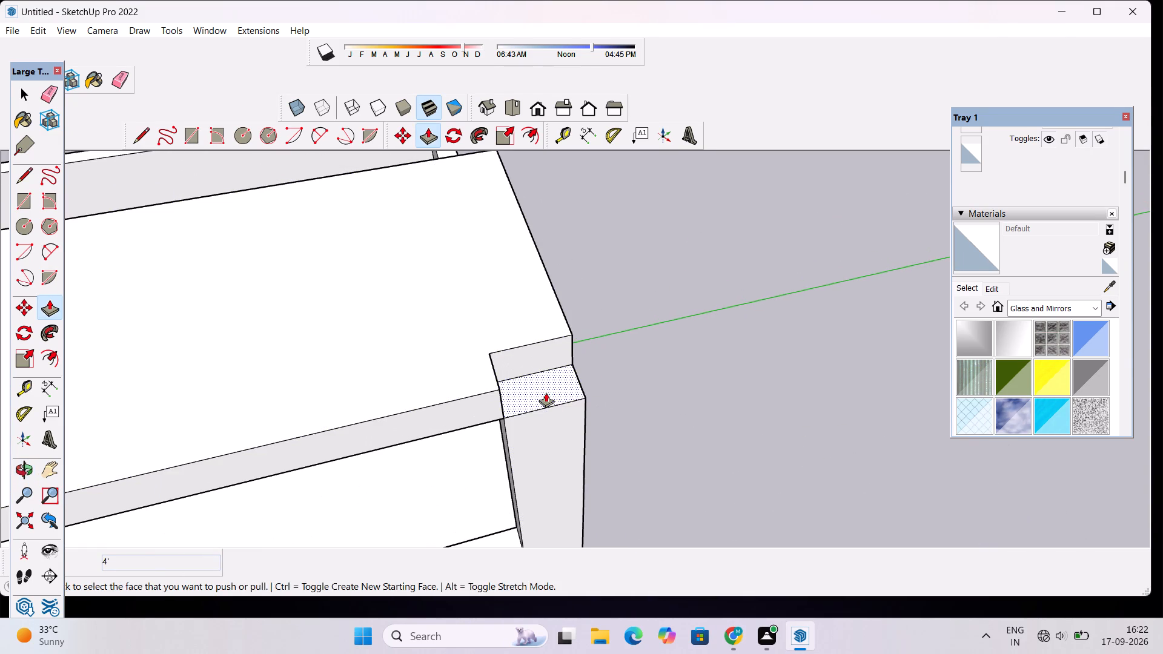
pyautogui.click(546, 392)
pyautogui.click(456, 384)
pyautogui.scroll(-13, 481, 365)
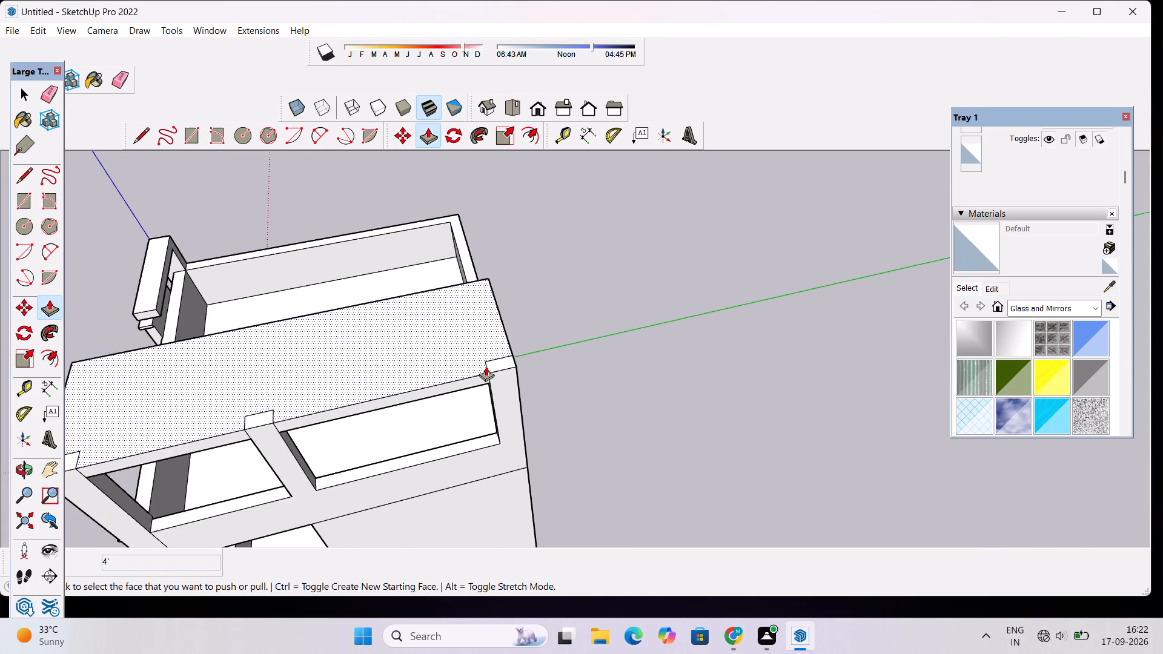
# Examine the finished canopy slab and its posts from the front, below, the side and the rear of the terrace.
pyautogui.press('o')
pyautogui.moveTo(383, 351); pyautogui.dragTo(655, 240)
pyautogui.scroll(-5, 639, 242)
pyautogui.moveTo(509, 402); pyautogui.dragTo(555, 392)
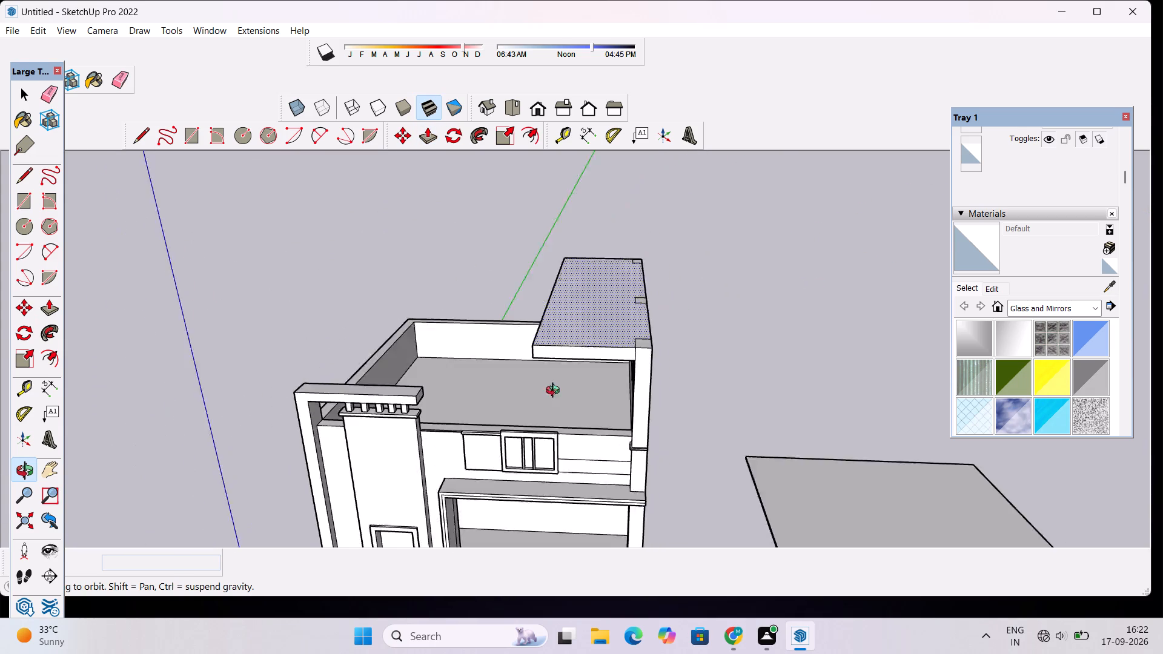
pyautogui.moveTo(555, 392); pyautogui.dragTo(585, 242)
pyautogui.scroll(2, 581, 300)
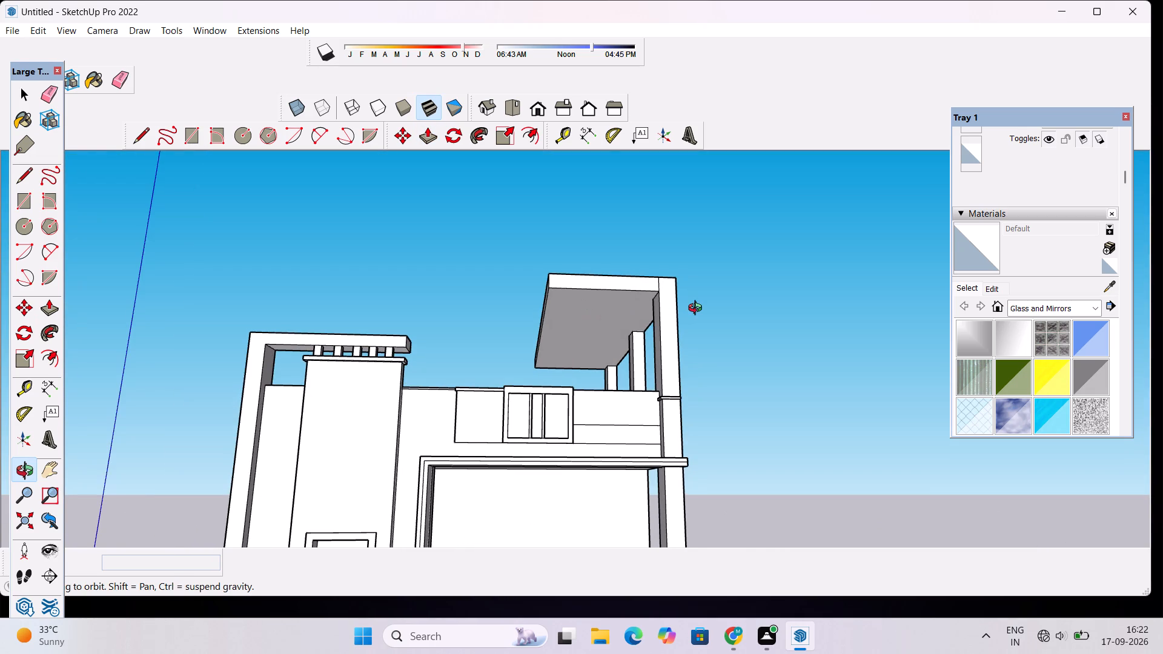
pyautogui.moveTo(697, 309); pyautogui.dragTo(318, 355)
pyautogui.scroll(-8, 318, 355)
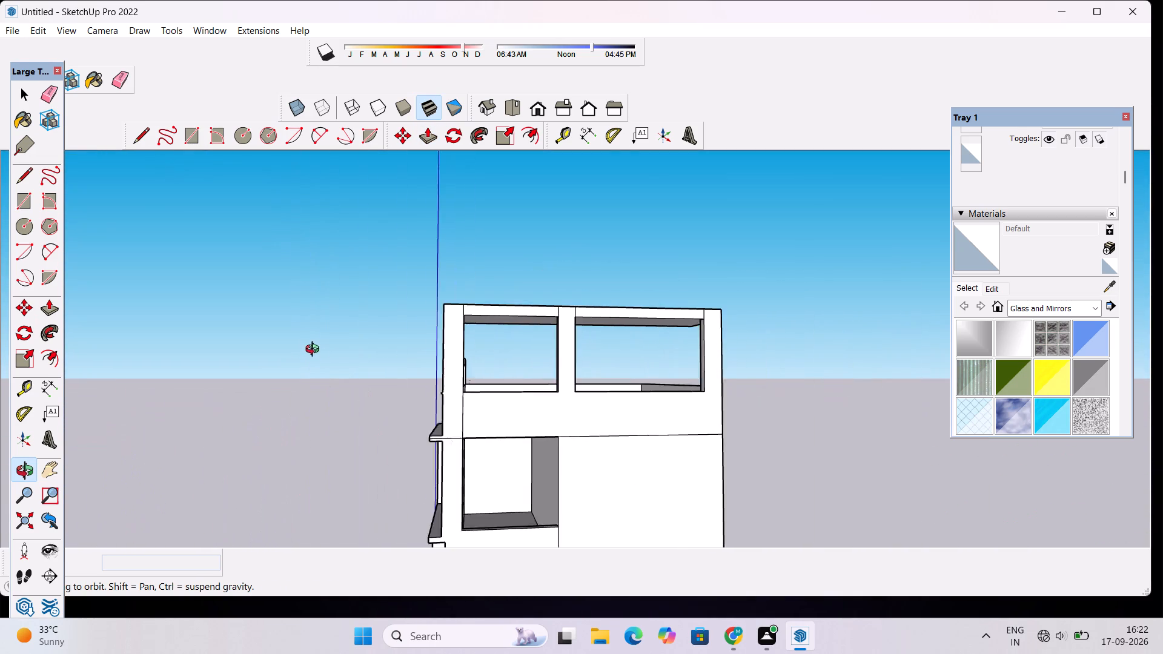
pyautogui.scroll(-2, 315, 351)
pyautogui.moveTo(723, 395); pyautogui.dragTo(410, 411)
pyautogui.scroll(4, 582, 341)
pyautogui.moveTo(706, 341); pyautogui.dragTo(557, 335)
pyautogui.scroll(9, 377, 351)
pyautogui.moveTo(417, 332); pyautogui.dragTo(436, 381)
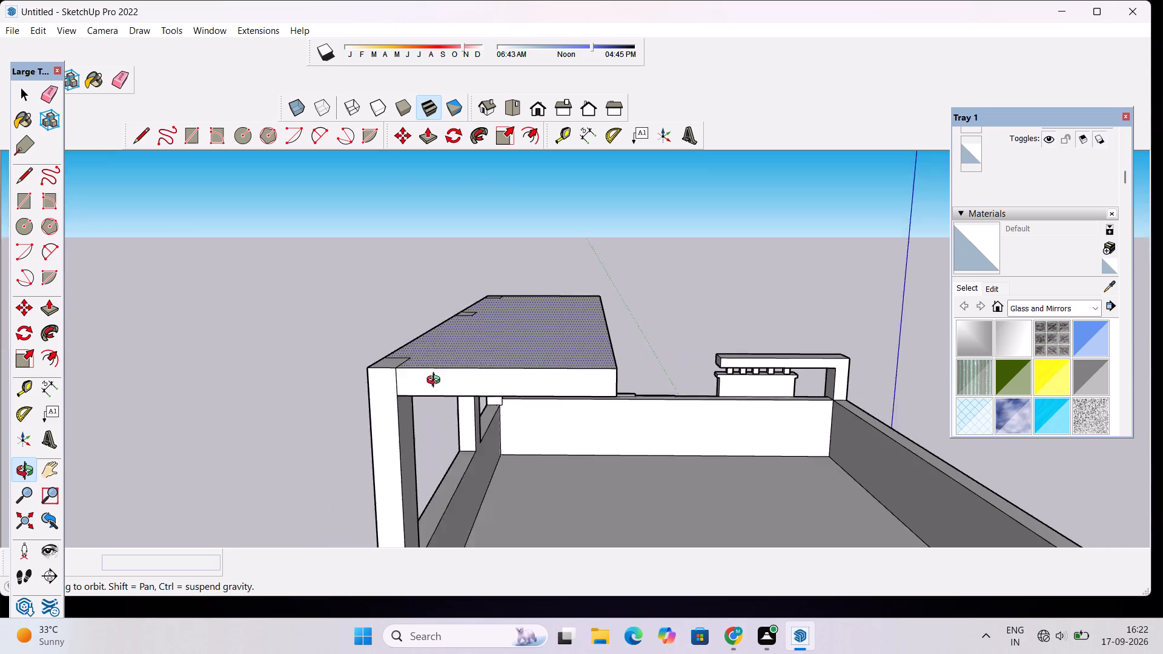
pyautogui.moveTo(436, 381); pyautogui.dragTo(437, 377)
pyautogui.scroll(-5, 437, 374)
pyautogui.keyDown('shift'); pyautogui.moveTo(448, 385); pyautogui.dragTo(427, 282); pyautogui.keyUp('shift')
pyautogui.scroll(-5, 427, 280)
pyautogui.moveTo(452, 352); pyautogui.dragTo(459, 472)
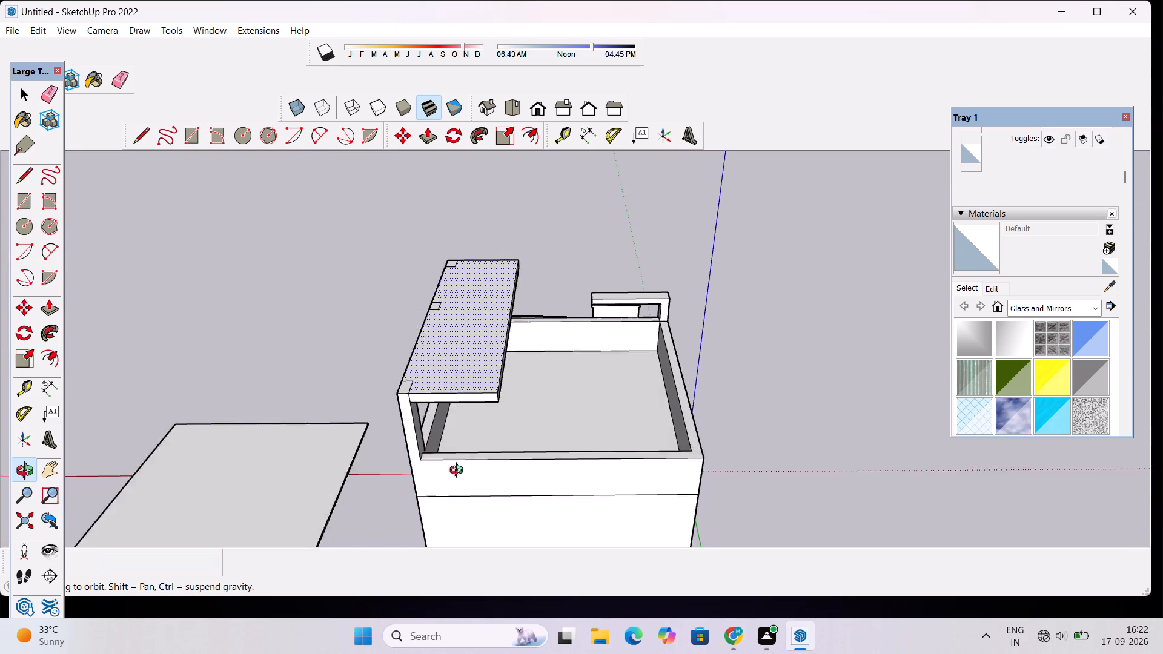
# Erase the leftover post outline edges on the canopy slab's top face at the rear corner post.
pyautogui.moveTo(459, 472); pyautogui.dragTo(459, 483)
pyautogui.keyDown('shift'); pyautogui.moveTo(458, 464); pyautogui.dragTo(458, 398); pyautogui.keyUp('shift')
pyautogui.scroll(3, 458, 388)
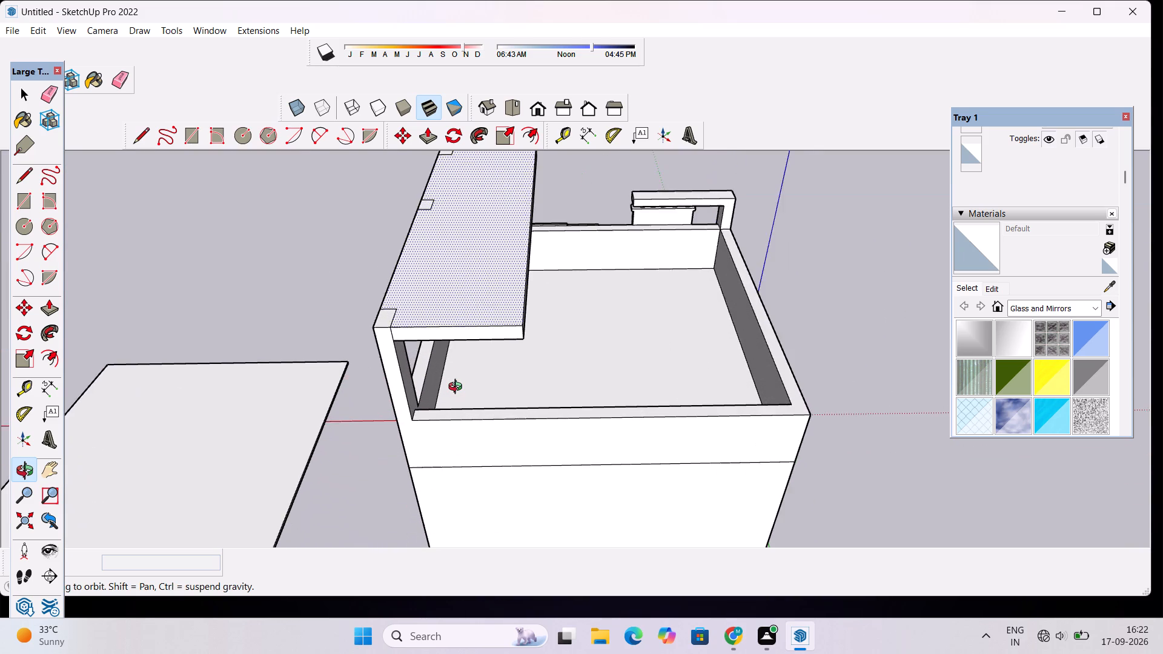
pyautogui.scroll(2, 458, 388)
pyautogui.moveTo(403, 413); pyautogui.dragTo(409, 454)
pyautogui.moveTo(489, 495); pyautogui.dragTo(361, 480)
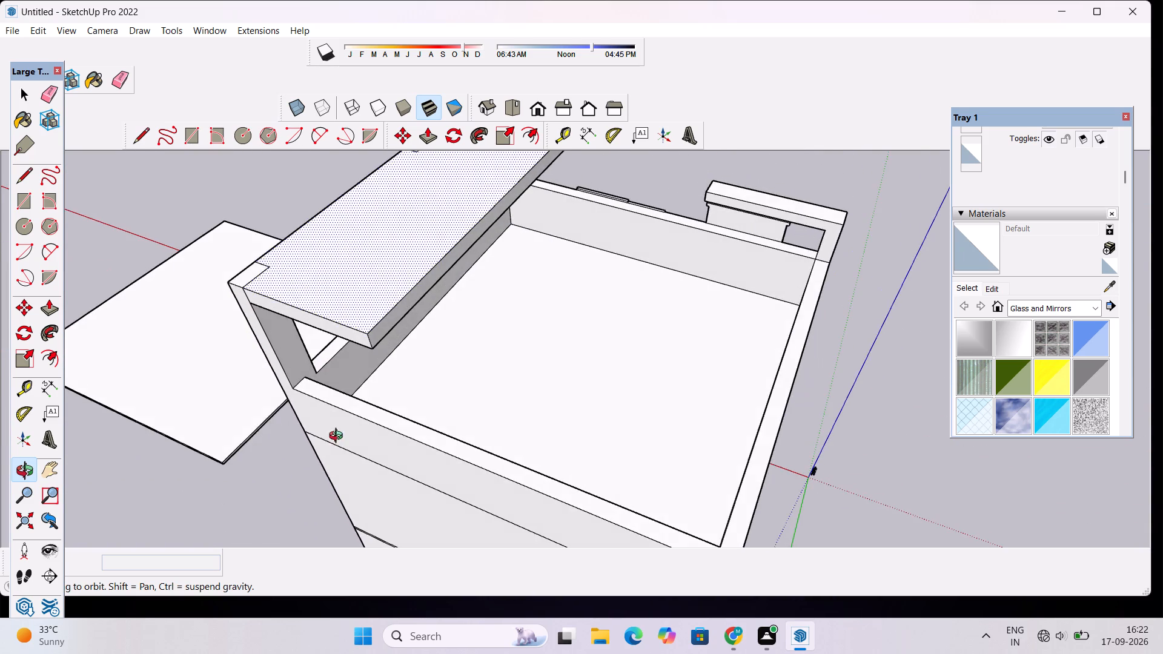
pyautogui.scroll(11, 315, 361)
pyautogui.scroll(-9, 338, 313)
pyautogui.moveTo(450, 345); pyautogui.dragTo(445, 296)
pyautogui.moveTo(438, 309); pyautogui.dragTo(459, 410)
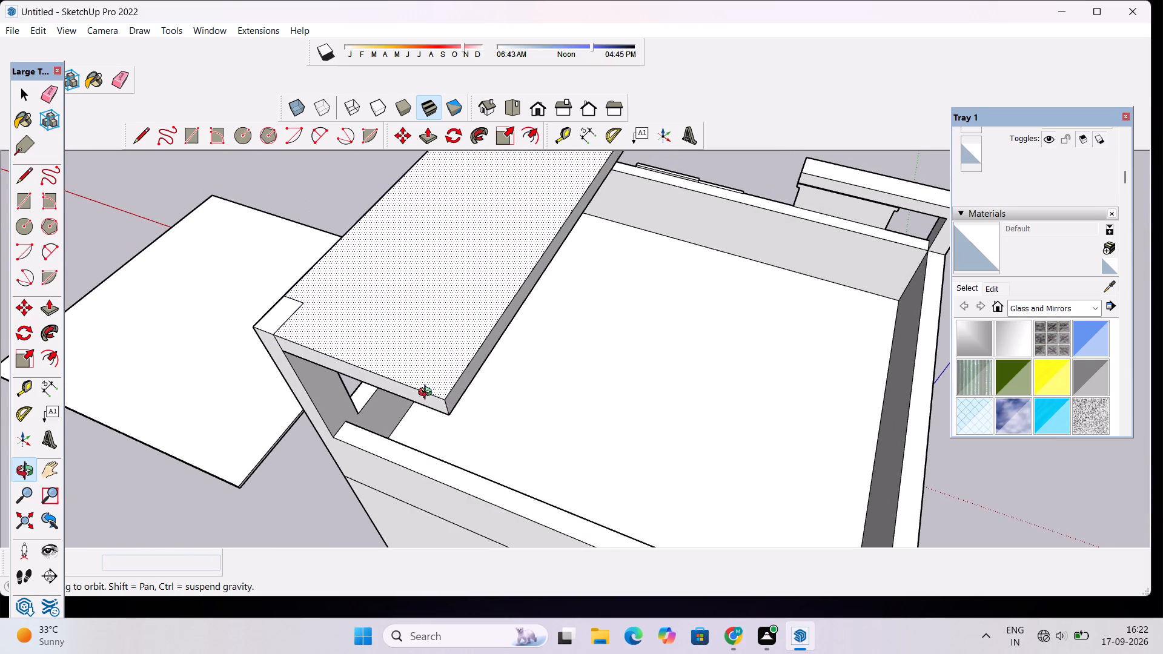
pyautogui.press('e')
pyautogui.scroll(3, 288, 291)
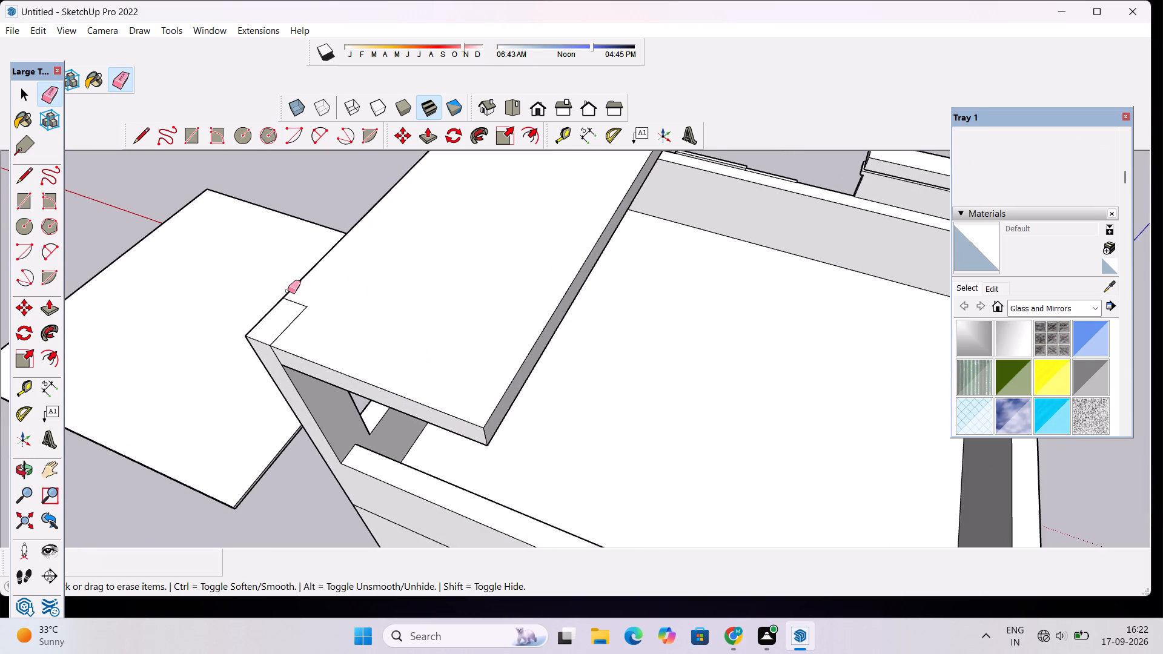
pyautogui.moveTo(290, 294); pyautogui.dragTo(293, 325)
# Examine the canopy slab and the whole house from a low viewpoint at the rear corner.
pyautogui.press('o')
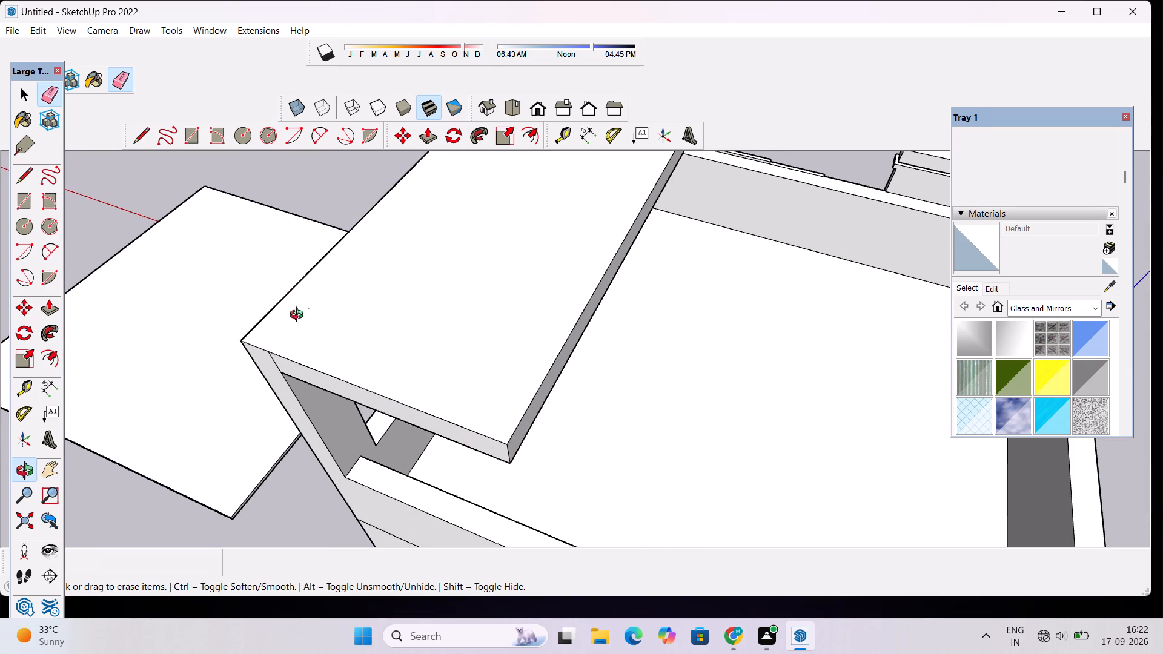
pyautogui.moveTo(304, 373); pyautogui.dragTo(274, 182)
pyautogui.scroll(-8, 305, 340)
pyautogui.moveTo(331, 290); pyautogui.dragTo(317, 208)
pyautogui.scroll(1, 317, 208)
pyautogui.scroll(-7, 317, 208)
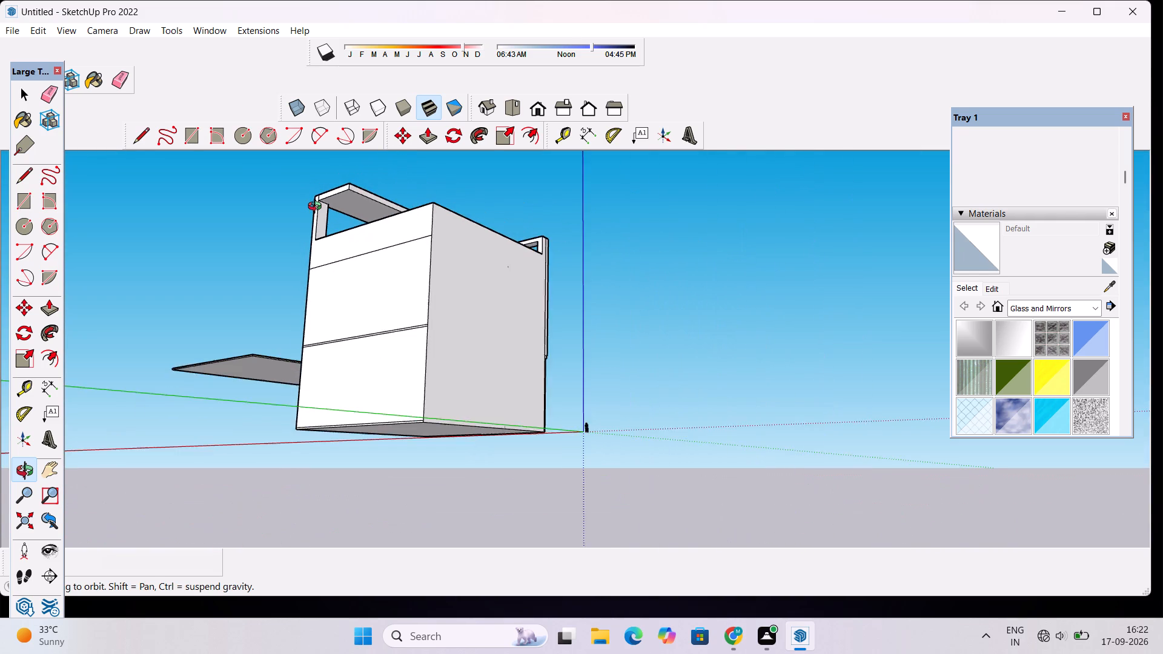
pyautogui.scroll(-3, 317, 208)
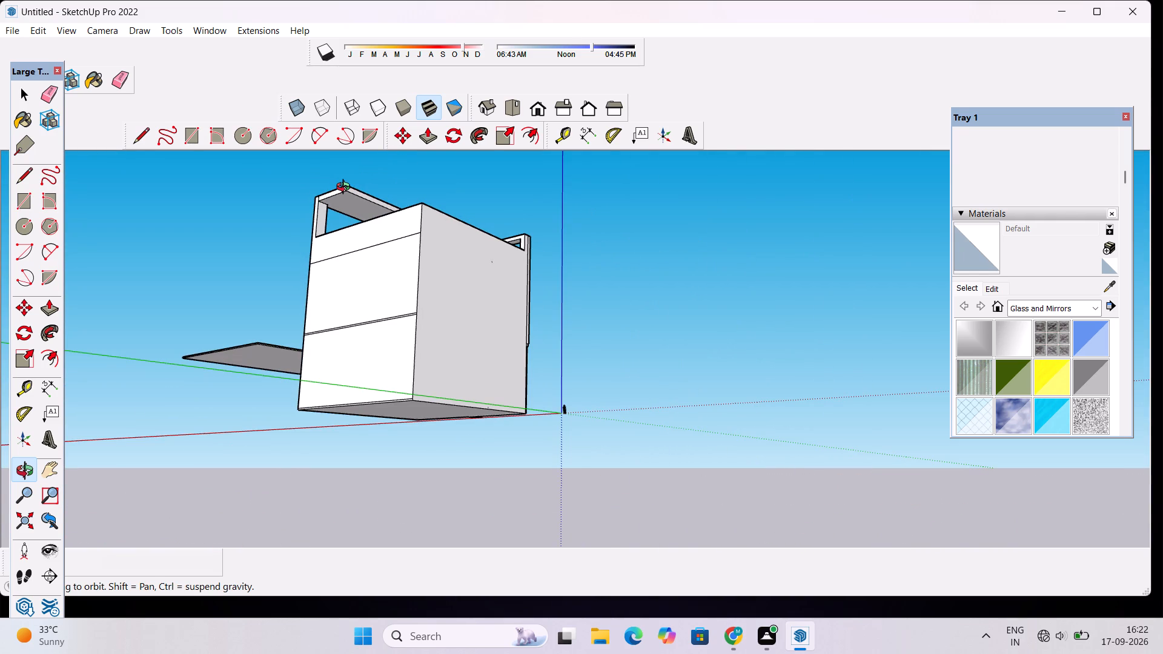
pyautogui.scroll(-2, 386, 234)
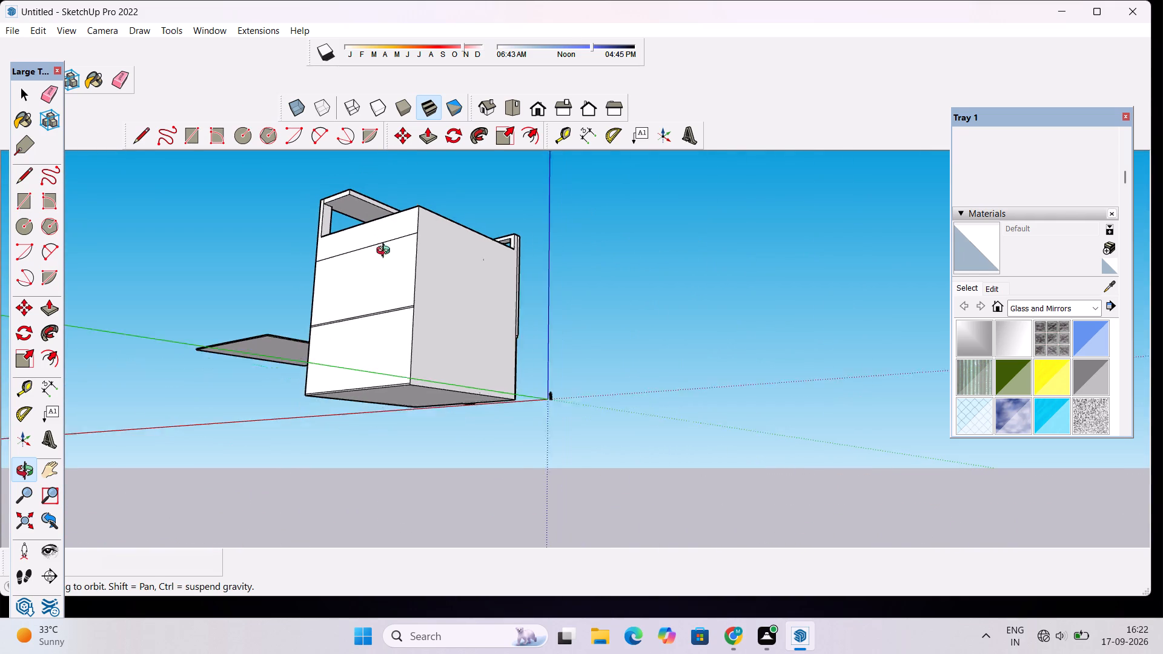
pyautogui.scroll(-3, 386, 252)
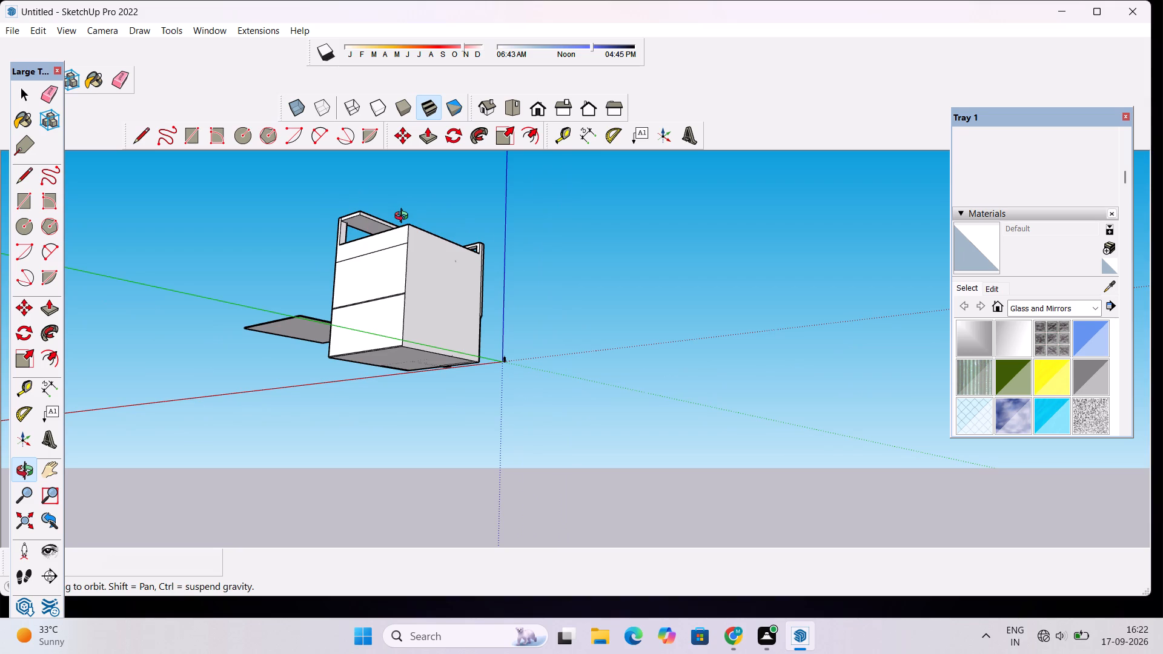
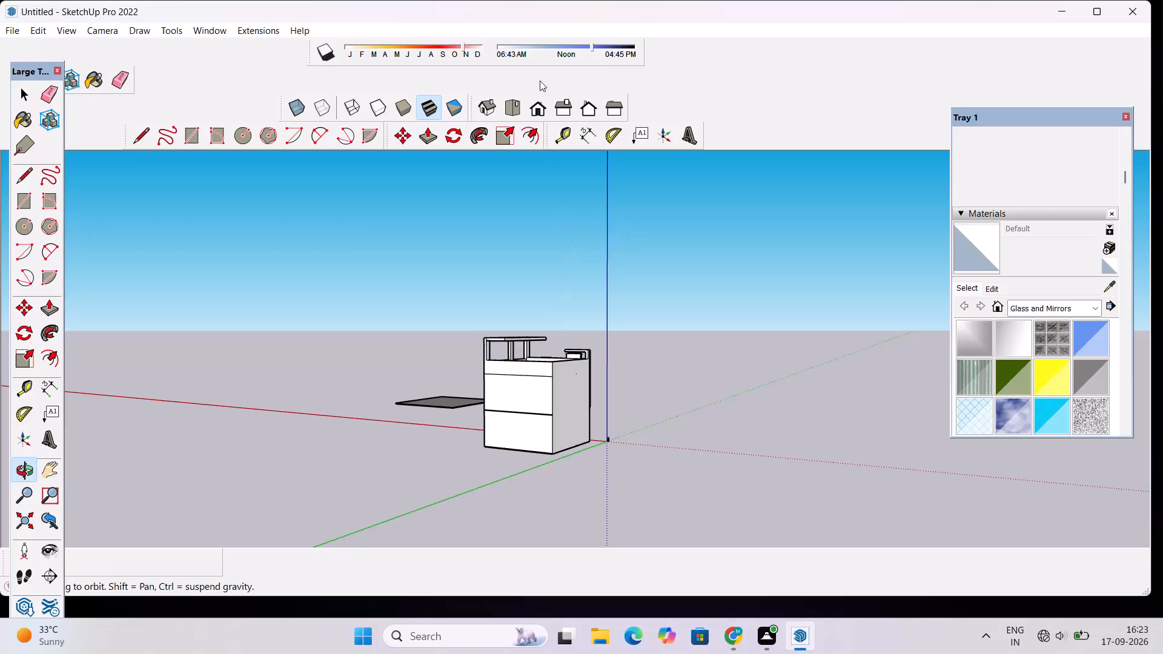
# Erase the front corner post's leftover outline edges on the canopy slab's top and its seam on the slab's outer side face.
pyautogui.click(533, 114)
pyautogui.scroll(8, 511, 312)
pyautogui.moveTo(538, 332); pyautogui.dragTo(543, 398)
pyautogui.scroll(2, 542, 395)
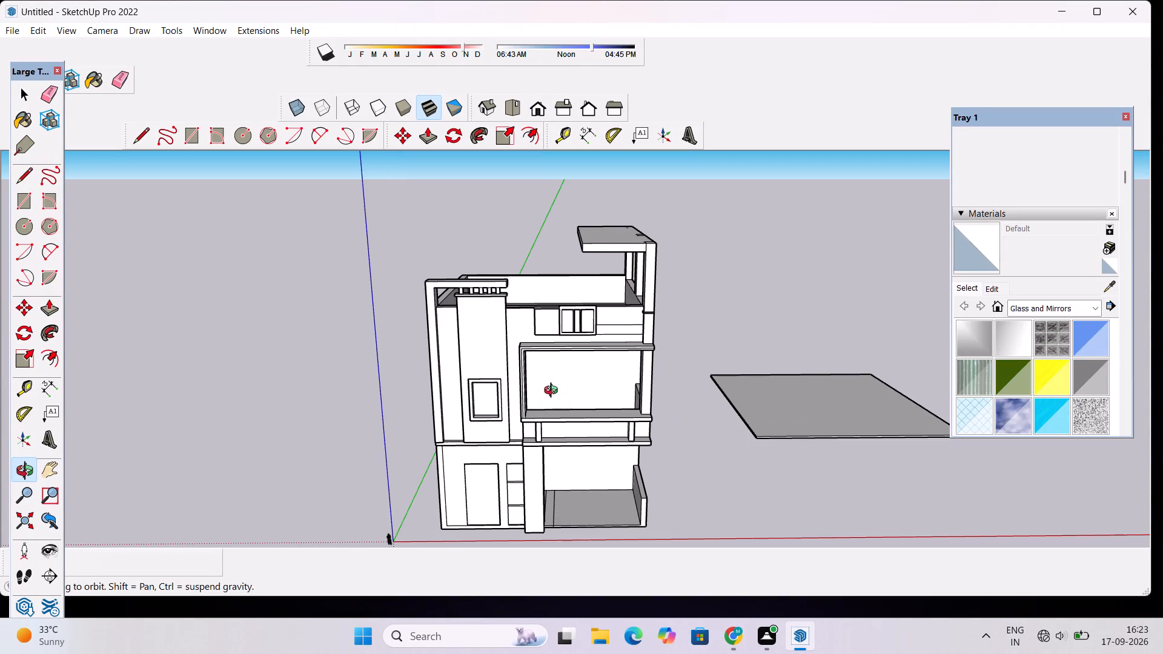
pyautogui.moveTo(572, 429); pyautogui.dragTo(572, 401)
pyautogui.scroll(1, 572, 395)
pyautogui.scroll(-1, 572, 395)
pyautogui.keyDown('shift'); pyautogui.moveTo(572, 395); pyautogui.dragTo(512, 387); pyautogui.keyUp('shift')
pyautogui.scroll(3, 512, 387)
pyautogui.keyDown('shift'); pyautogui.moveTo(520, 352); pyautogui.dragTo(506, 430); pyautogui.keyUp('shift')
pyautogui.scroll(4, 542, 243)
pyautogui.scroll(-4, 542, 243)
pyautogui.moveTo(545, 262); pyautogui.dragTo(409, 342)
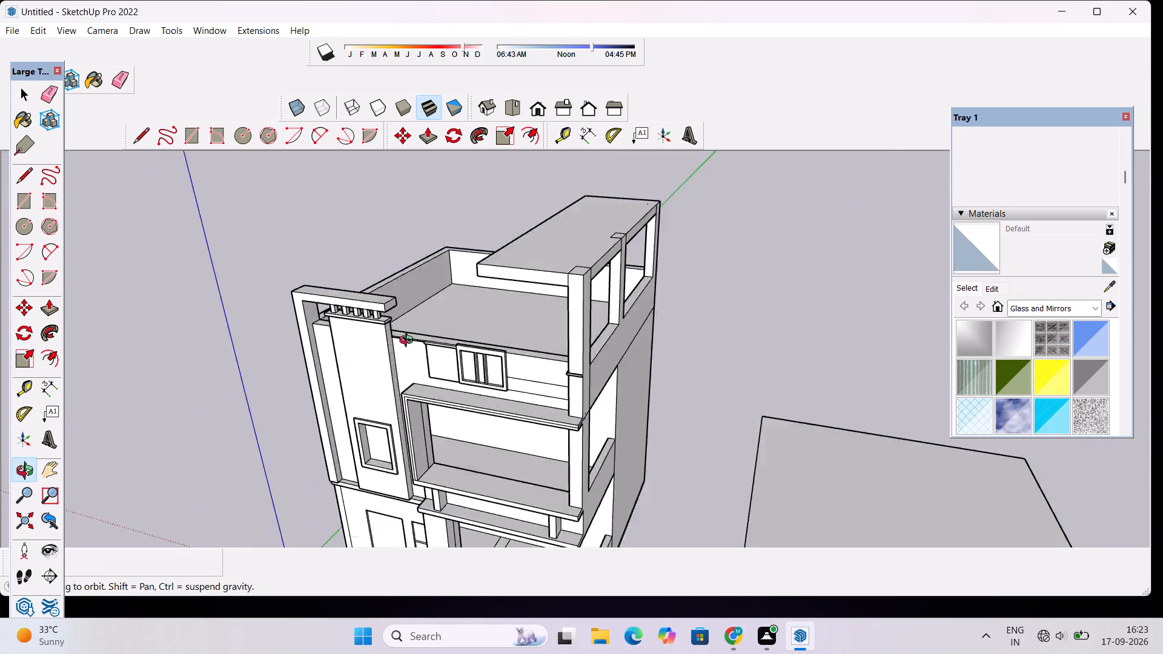
pyautogui.moveTo(409, 342); pyautogui.dragTo(361, 349)
pyautogui.scroll(3, 591, 278)
pyautogui.moveTo(576, 283); pyautogui.dragTo(589, 354)
pyautogui.scroll(4, 578, 342)
pyautogui.moveTo(548, 365); pyautogui.dragTo(593, 381)
pyautogui.scroll(2, 591, 378)
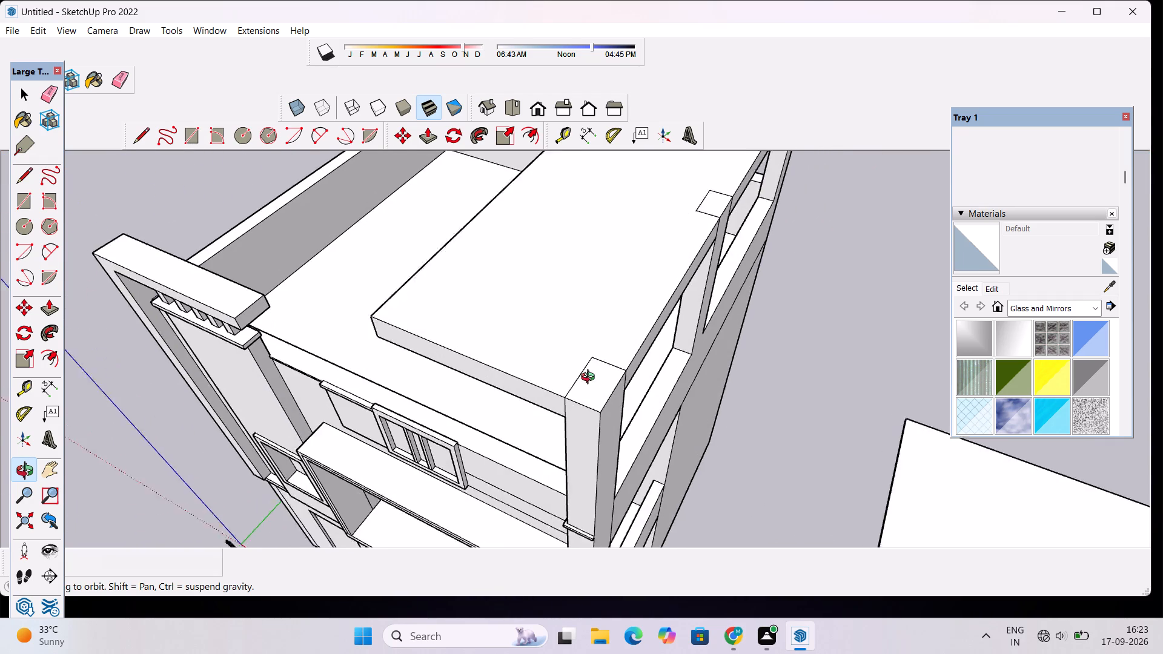
pyautogui.scroll(2, 591, 378)
pyautogui.keyDown('shift'); pyautogui.moveTo(586, 374); pyautogui.dragTo(535, 384); pyautogui.keyUp('shift')
pyautogui.keyDown('shift'); pyautogui.scroll(3, 535, 384); pyautogui.keyUp('shift')
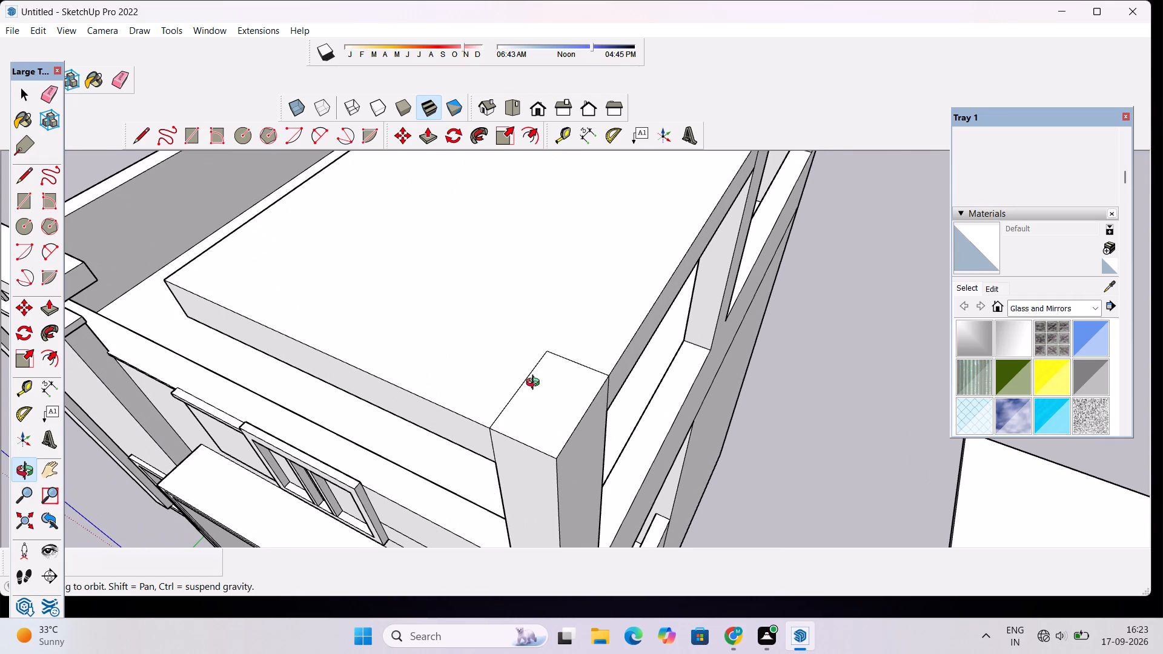
pyautogui.press('e')
pyautogui.moveTo(561, 348); pyautogui.dragTo(527, 378)
pyautogui.scroll(-7, 545, 368)
pyautogui.scroll(7, 608, 393)
pyautogui.moveTo(462, 307); pyautogui.dragTo(429, 353)
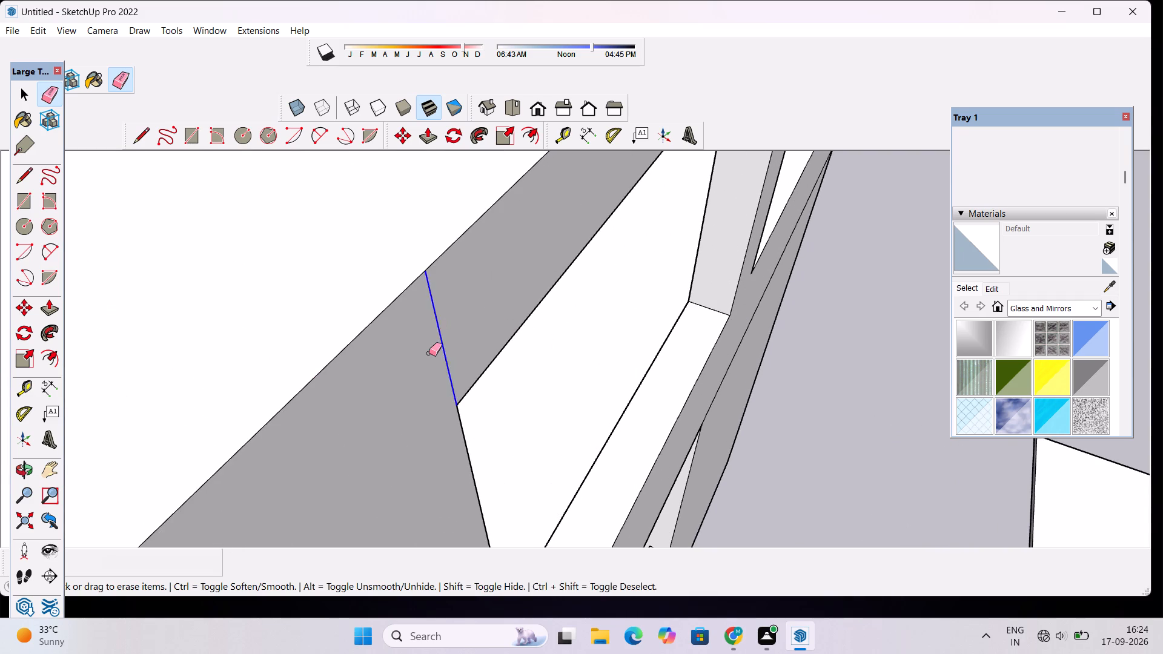
pyautogui.moveTo(429, 353); pyautogui.dragTo(429, 354)
# Erase the middle post's leftover outline on the canopy slab's top and its seams on the slab's outer side face.
pyautogui.scroll(-20, 429, 354)
pyautogui.scroll(-7, 429, 354)
pyautogui.scroll(8, 498, 216)
pyautogui.moveTo(529, 261); pyautogui.dragTo(497, 296)
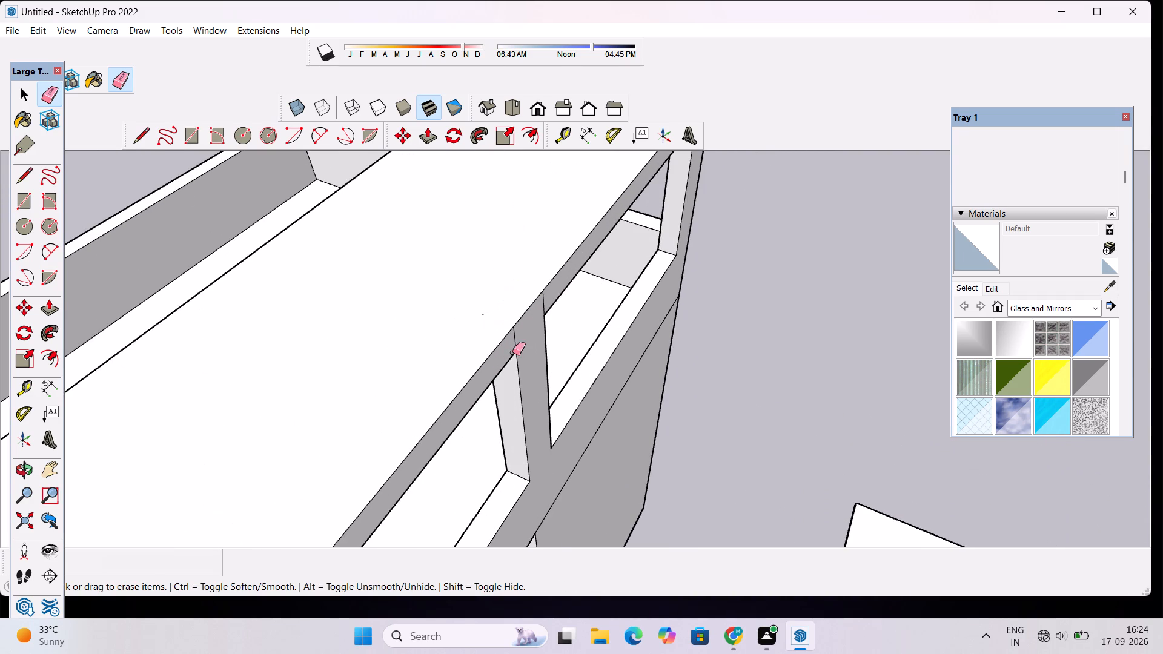
pyautogui.moveTo(522, 337); pyautogui.dragTo(511, 342)
pyautogui.moveTo(549, 295); pyautogui.dragTo(537, 305)
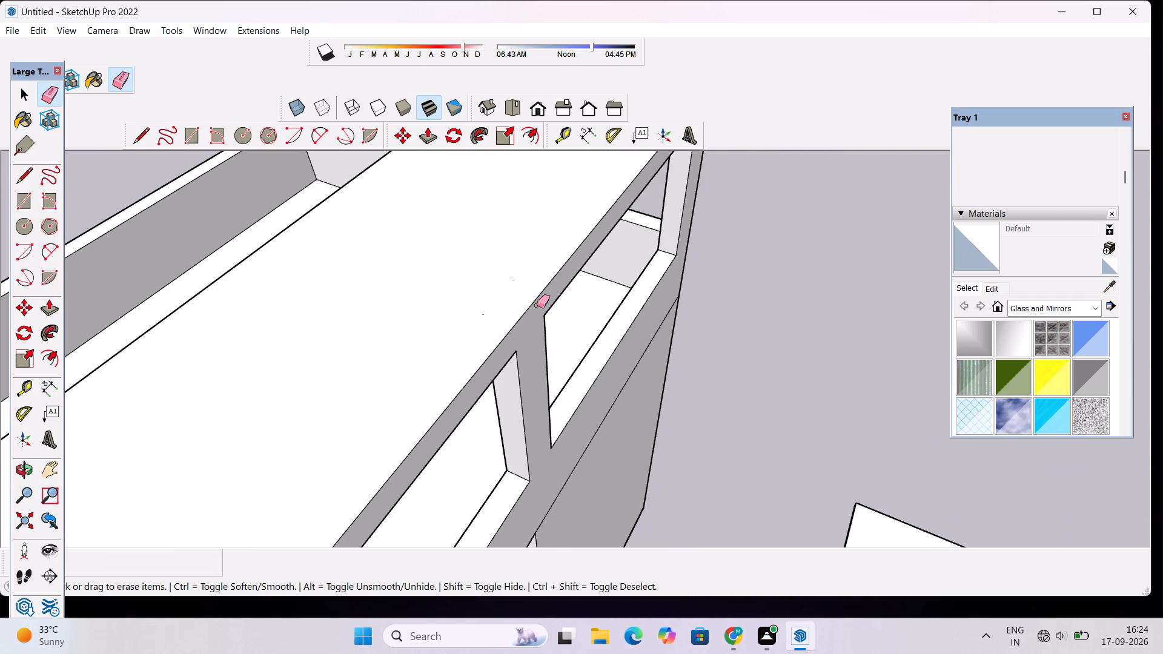
# Erase the seam between the rear corner post and the canopy slab on the outer side face.
pyautogui.scroll(-12, 534, 322)
pyautogui.scroll(5, 614, 272)
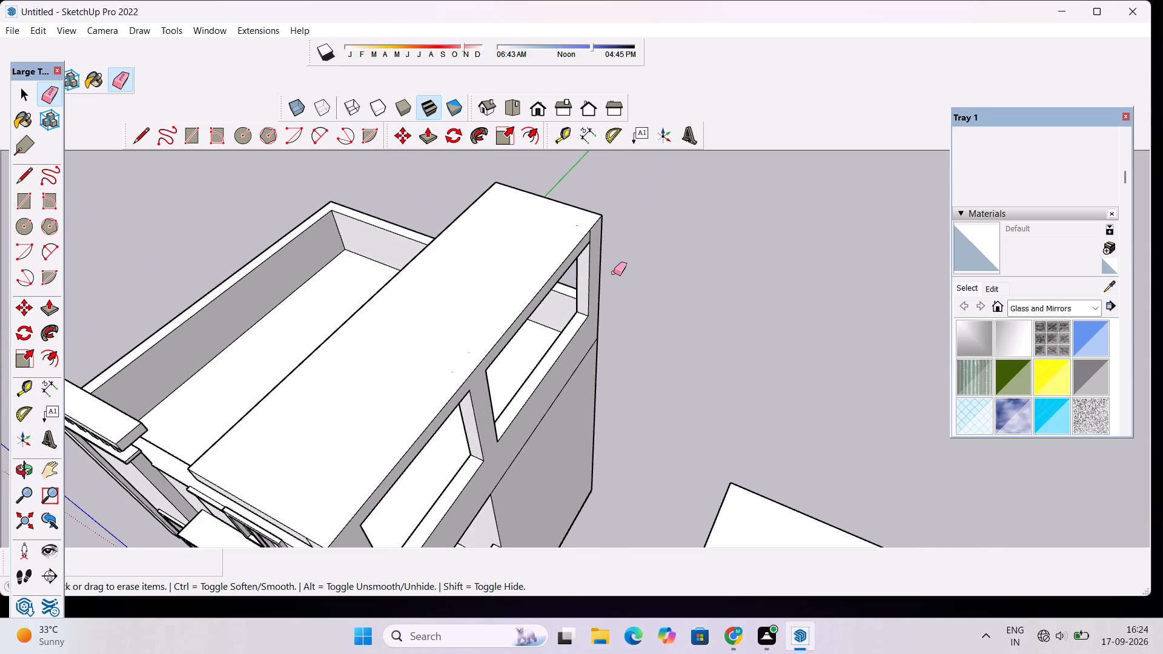
pyautogui.scroll(9, 587, 218)
pyautogui.click(592, 231)
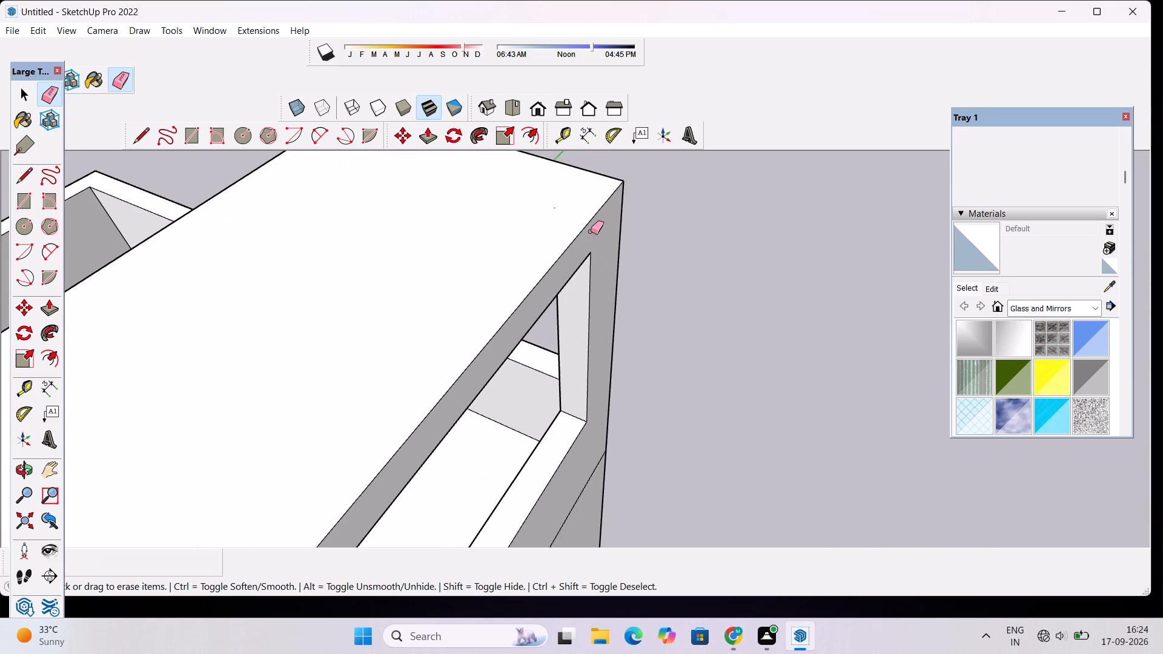
# Erase the vertical seam between the front corner post and the canopy slab on the front face.
pyautogui.press('o')
pyautogui.moveTo(512, 274); pyautogui.dragTo(537, 259)
pyautogui.scroll(-9, 542, 254)
pyautogui.moveTo(407, 330); pyautogui.dragTo(534, 187)
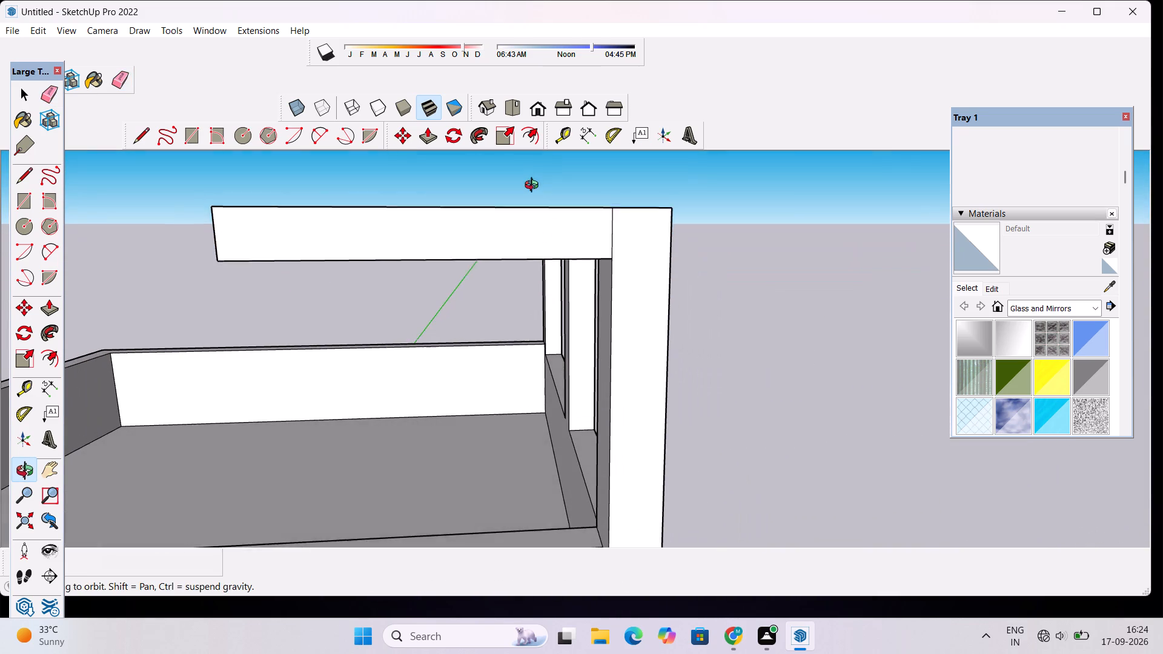
pyautogui.moveTo(534, 187); pyautogui.dragTo(534, 188)
pyautogui.scroll(-4, 614, 252)
pyautogui.scroll(4, 609, 255)
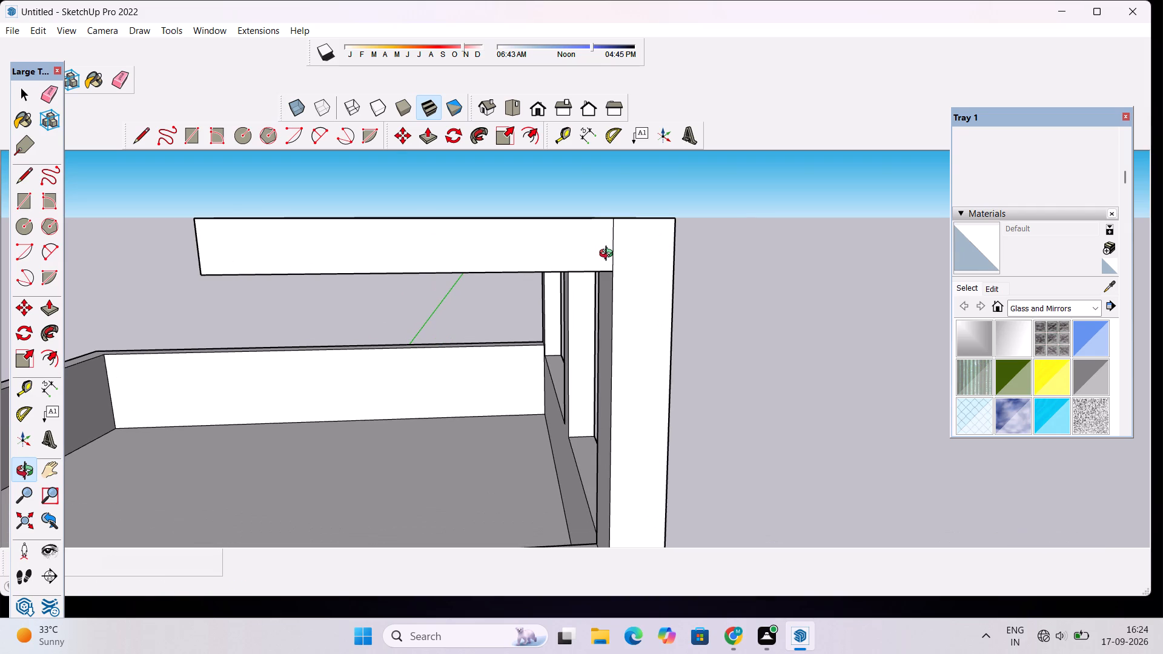
pyautogui.press('e')
pyautogui.moveTo(615, 242); pyautogui.dragTo(612, 248)
pyautogui.scroll(-7, 594, 256)
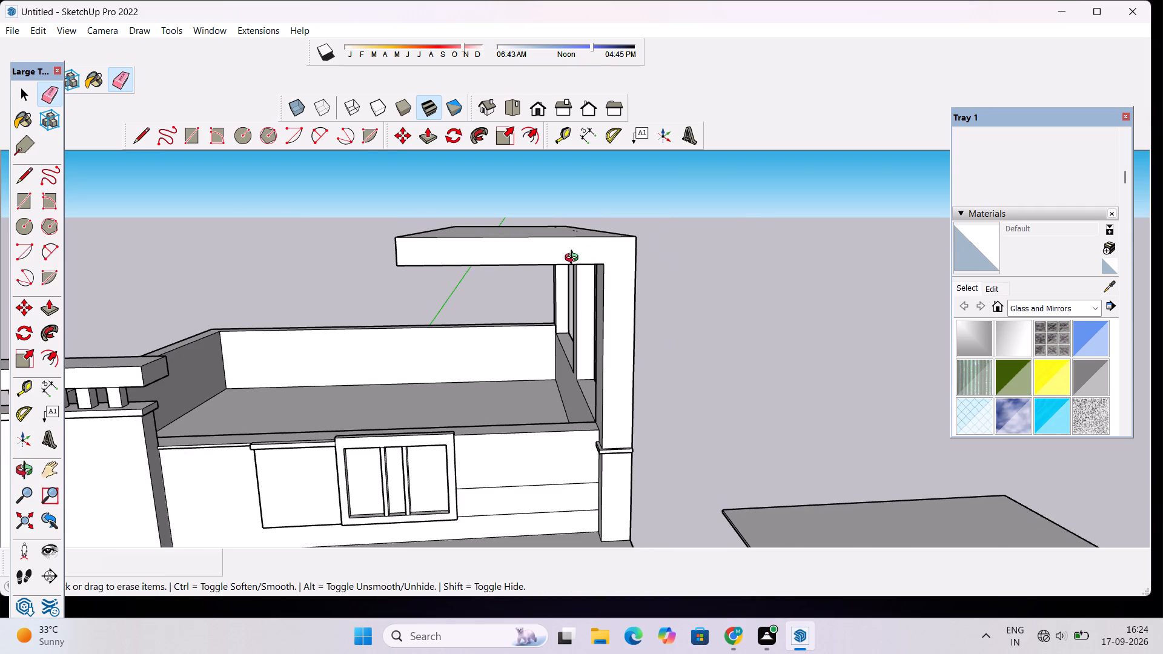
# Examine the cleaned canopy slab and its posts from the front, above and the opposite side of the terrace.
pyautogui.press('o')
pyautogui.moveTo(580, 272); pyautogui.dragTo(492, 262)
pyautogui.scroll(-6, 492, 262)
pyautogui.moveTo(463, 277); pyautogui.dragTo(527, 297)
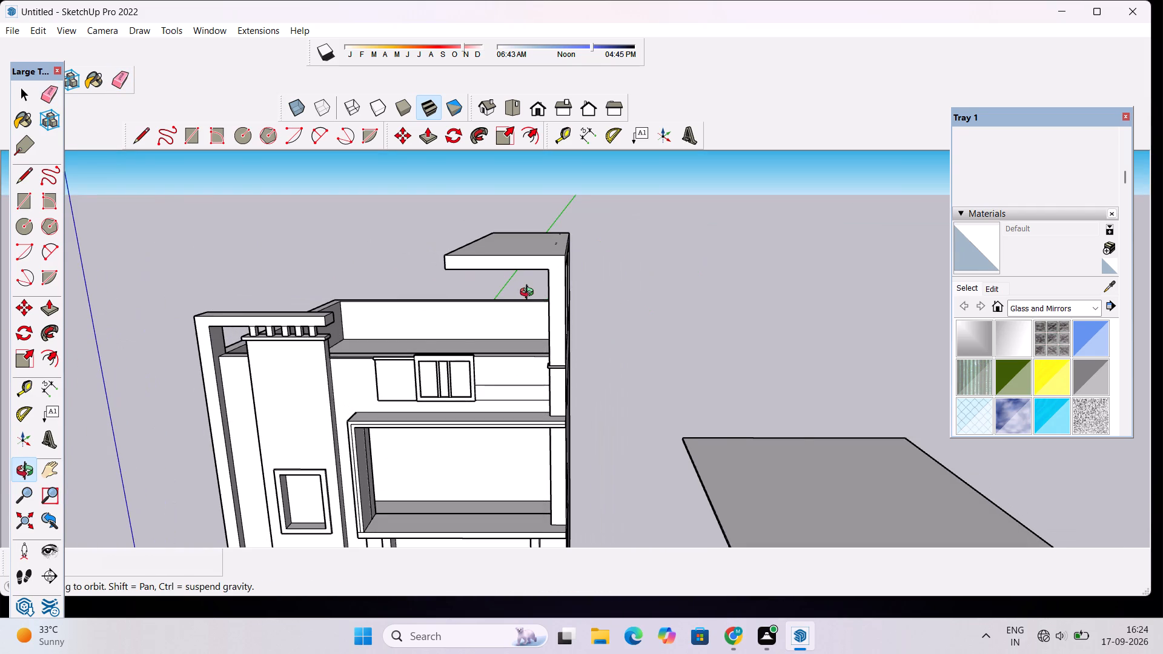
pyautogui.scroll(-2, 529, 294)
pyautogui.keyDown('shift'); pyautogui.moveTo(532, 296); pyautogui.dragTo(529, 340); pyautogui.keyUp('shift')
pyautogui.scroll(3, 516, 357)
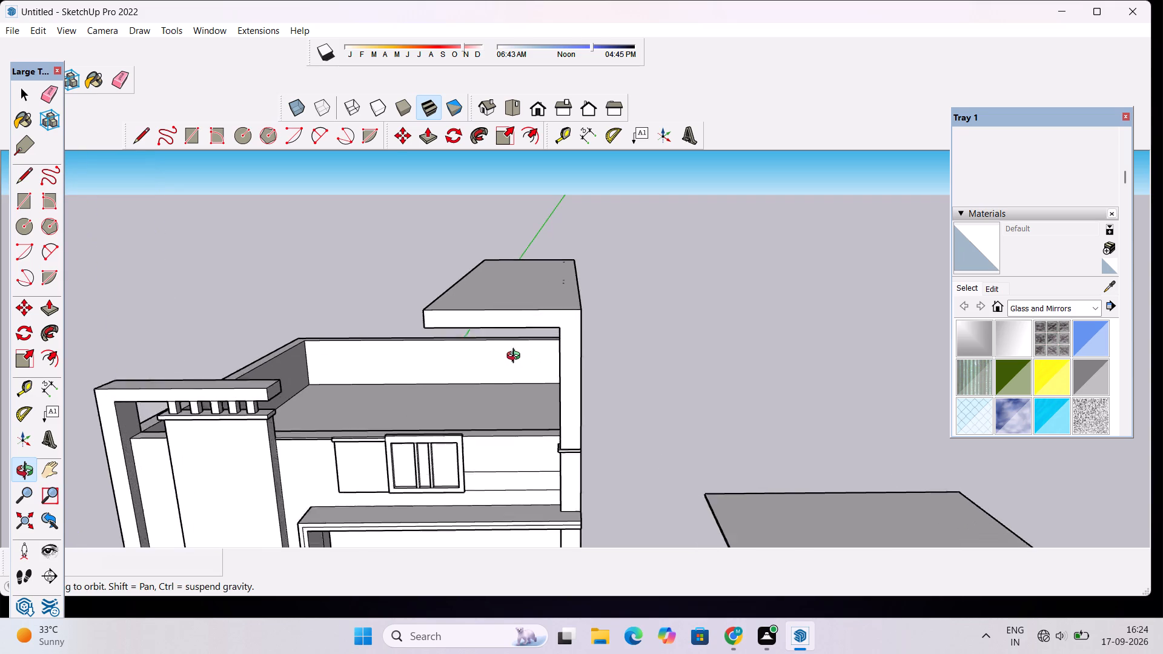
pyautogui.scroll(5, 516, 357)
pyautogui.scroll(-1, 516, 357)
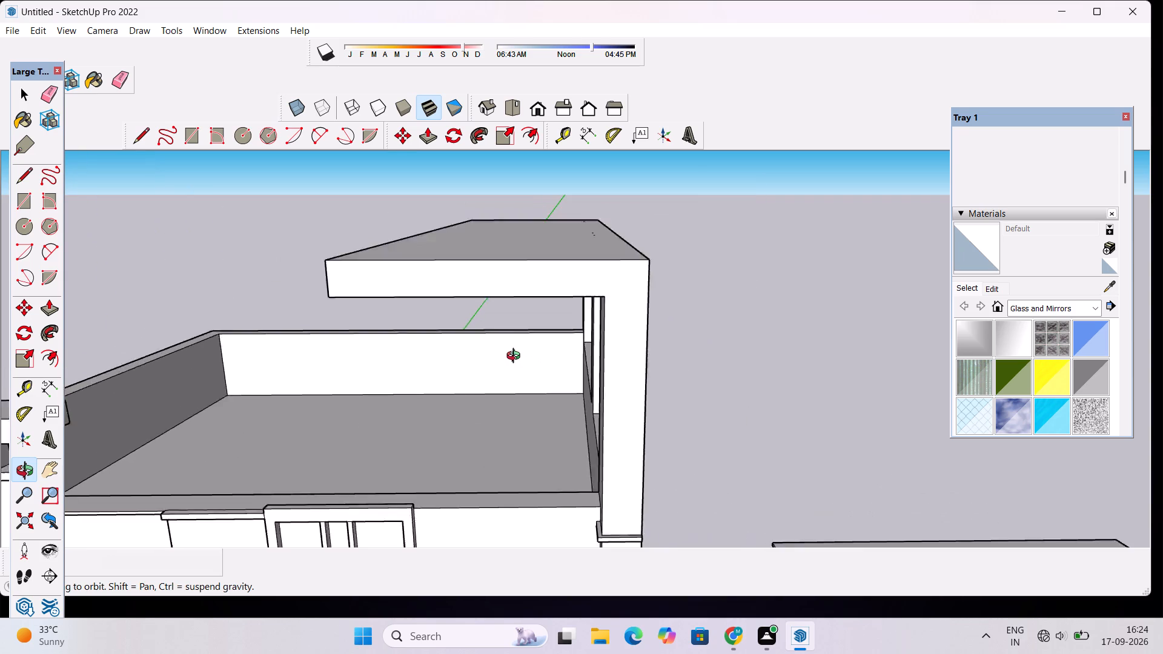
pyautogui.scroll(-4, 516, 357)
pyautogui.moveTo(423, 359); pyautogui.dragTo(692, 334)
pyautogui.scroll(-8, 615, 334)
pyautogui.moveTo(484, 346); pyautogui.dragTo(521, 426)
pyautogui.scroll(1, 445, 363)
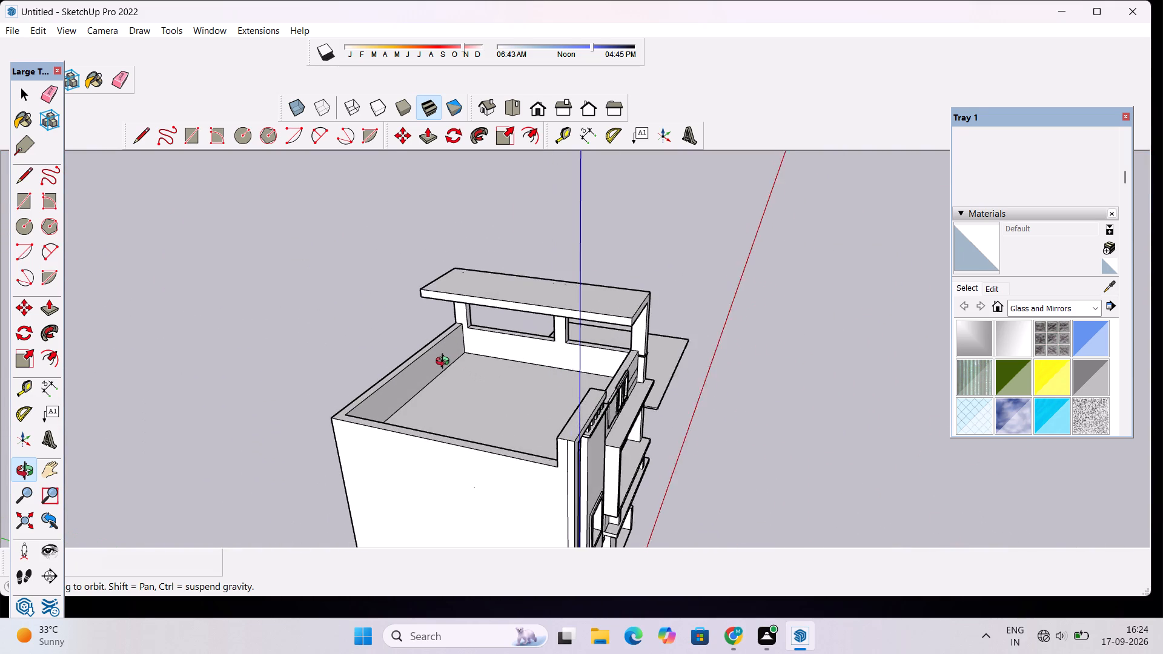
pyautogui.scroll(6, 445, 363)
pyautogui.moveTo(460, 359); pyautogui.dragTo(571, 339)
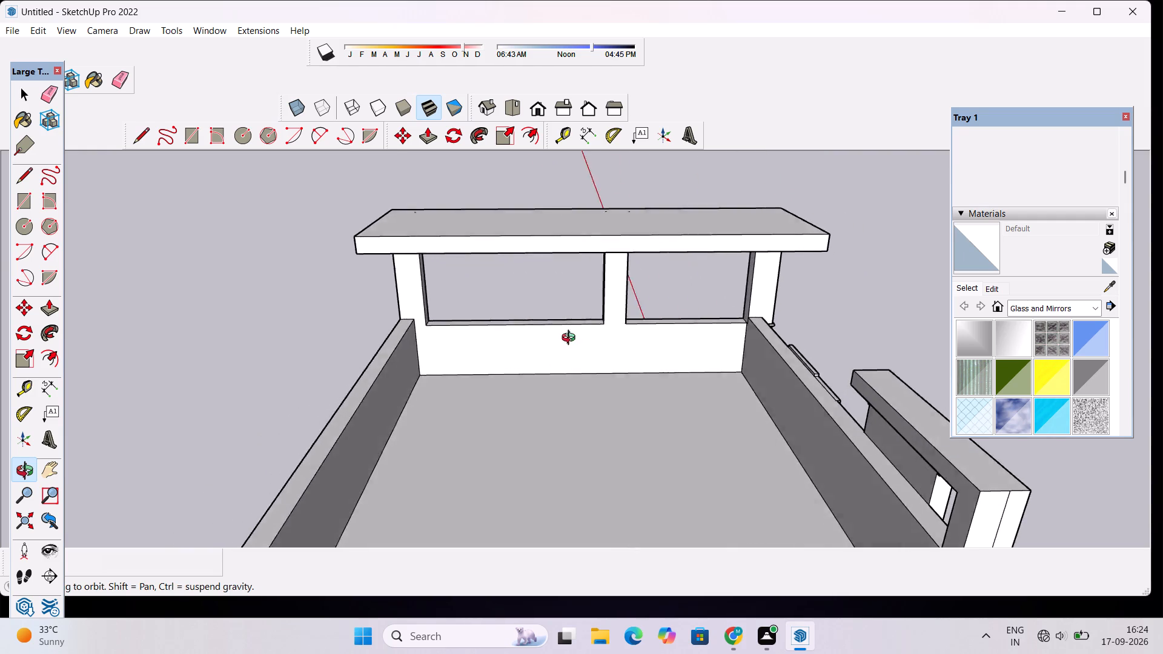
pyautogui.moveTo(571, 339); pyautogui.dragTo(747, 299)
# Erase the vertical seam between the rear corner post and the canopy slab on the rear face.
pyautogui.scroll(-5, 600, 343)
pyautogui.moveTo(437, 324); pyautogui.dragTo(526, 311)
pyautogui.scroll(2, 459, 296)
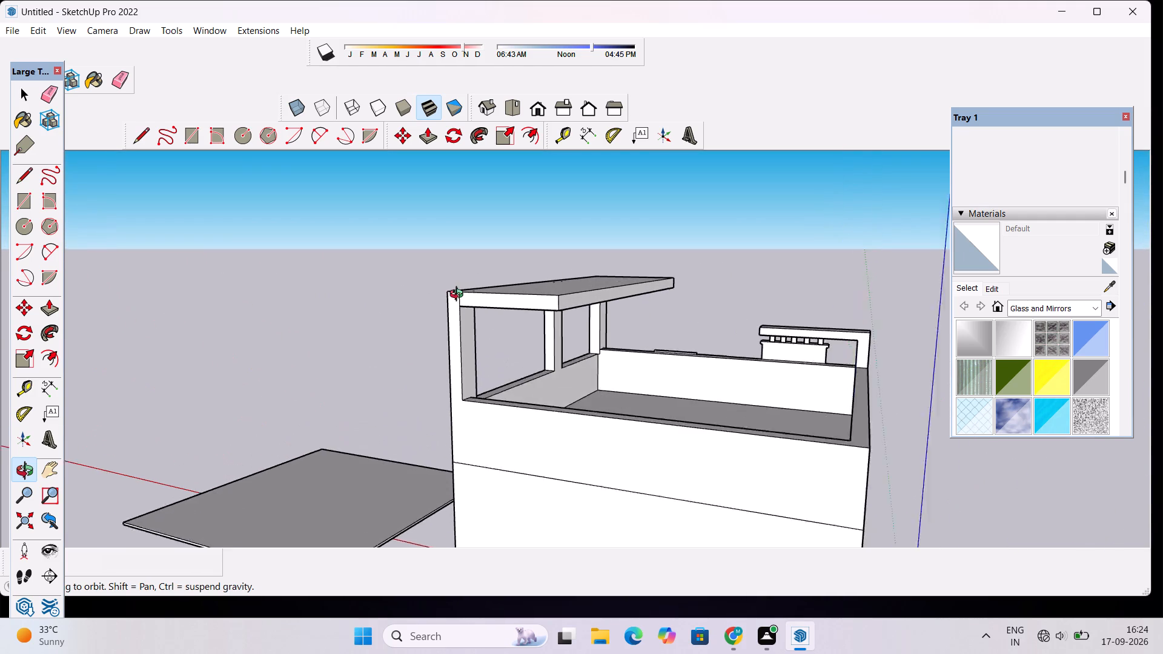
pyautogui.scroll(9, 459, 296)
pyautogui.keyDown('shift'); pyautogui.moveTo(485, 291); pyautogui.dragTo(422, 338); pyautogui.keyUp('shift')
pyautogui.scroll(2, 422, 338)
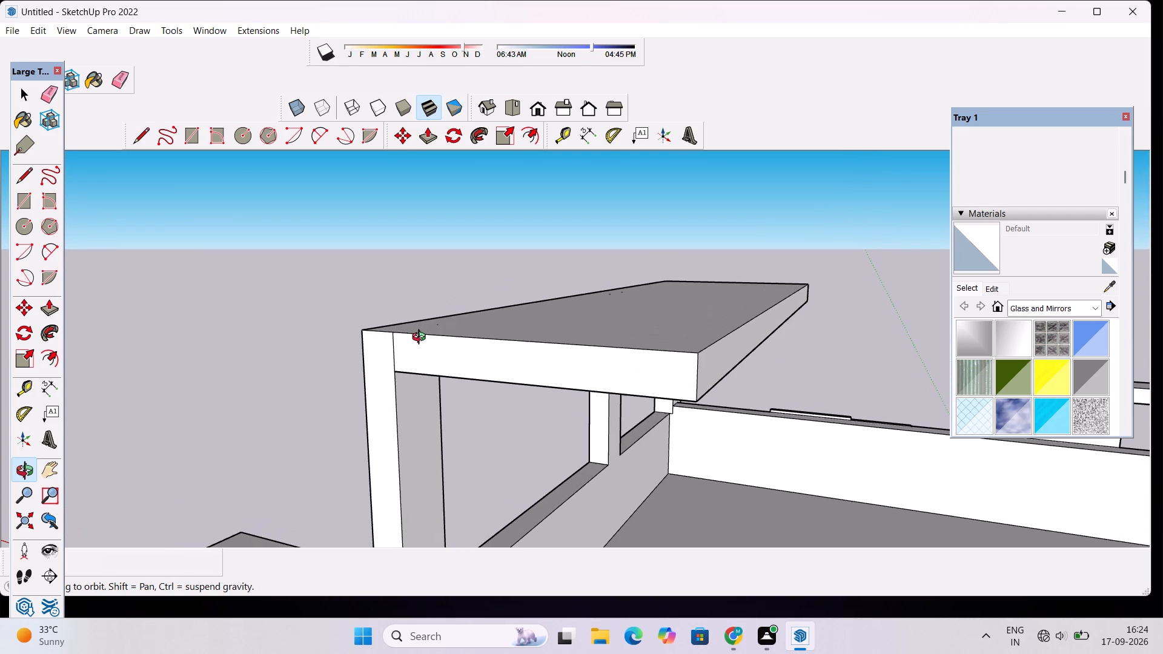
pyautogui.press('e')
pyautogui.scroll(2, 421, 339)
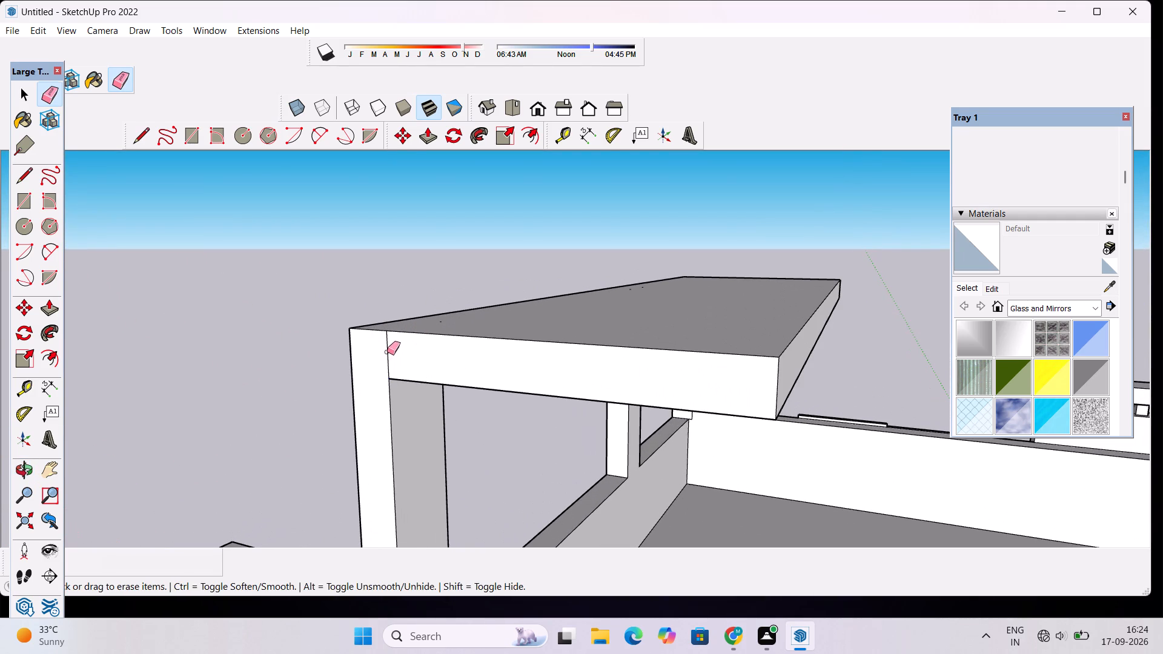
pyautogui.click(387, 352)
pyautogui.scroll(-8, 400, 311)
# Draw a 27' vertical line on the rear corner post's inner face, from the rear parapet's inner edge to the slab's underside.
pyautogui.press('o')
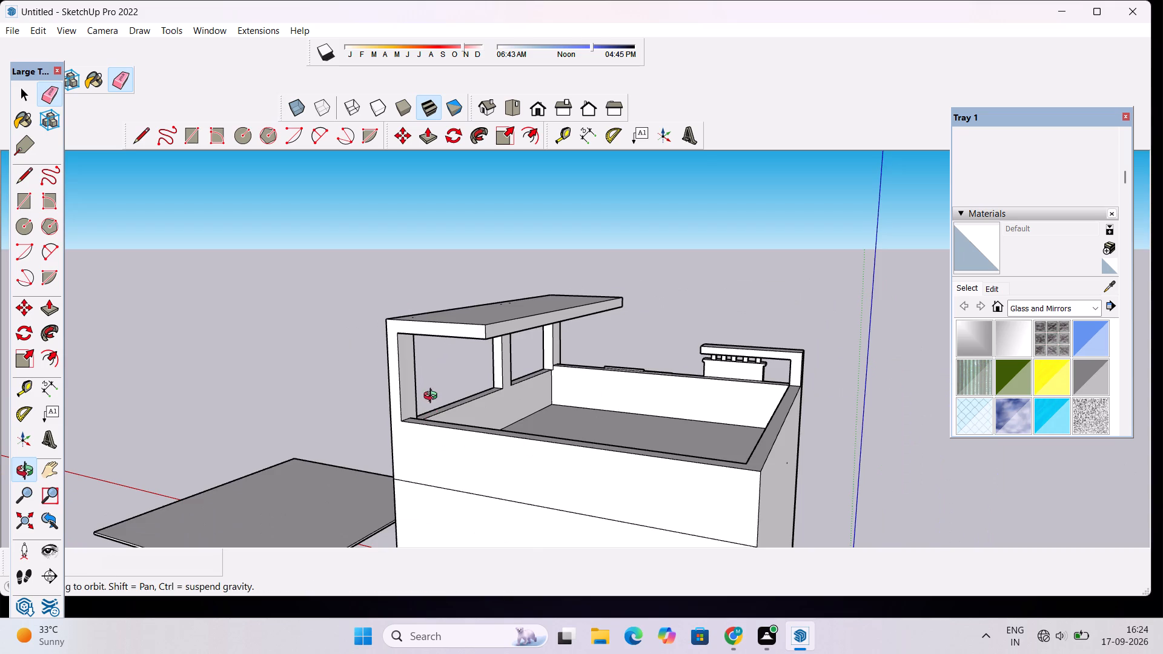
pyautogui.moveTo(437, 391); pyautogui.dragTo(429, 449)
pyautogui.scroll(1, 406, 466)
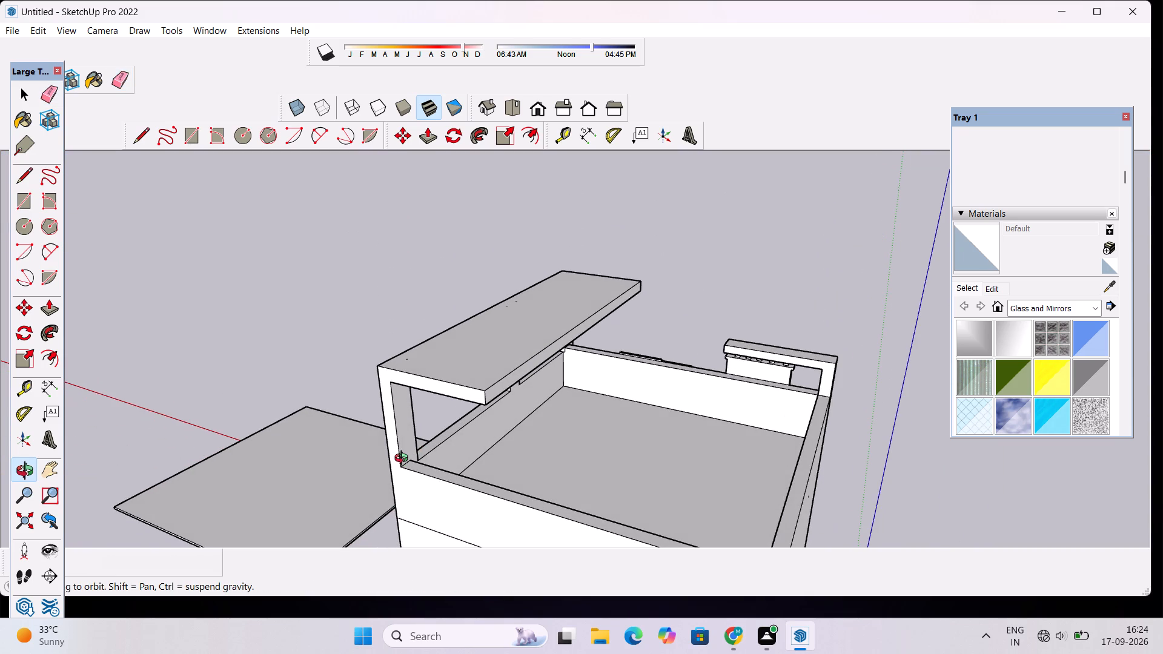
pyautogui.keyDown('shift'); pyautogui.moveTo(405, 488); pyautogui.dragTo(402, 448); pyautogui.keyUp('shift')
pyautogui.scroll(1, 402, 442)
pyautogui.keyDown('shift'); pyautogui.moveTo(408, 432); pyautogui.dragTo(409, 454); pyautogui.keyUp('shift')
pyautogui.scroll(3, 409, 454)
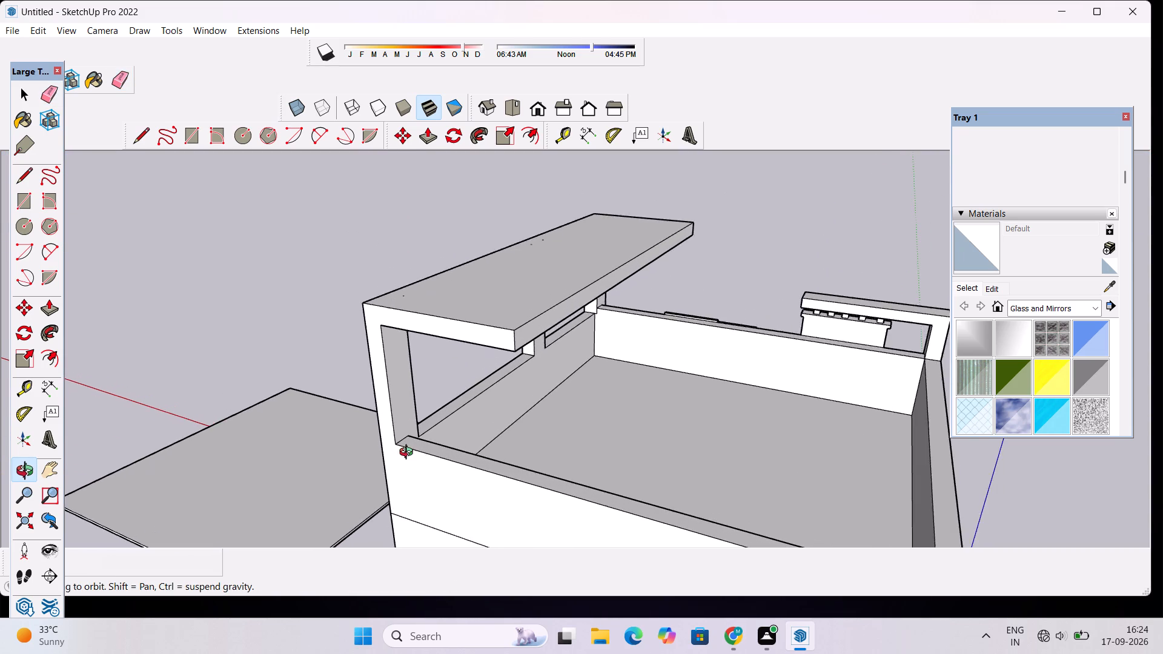
pyautogui.moveTo(423, 458); pyautogui.dragTo(357, 362)
pyautogui.keyDown('shift'); pyautogui.moveTo(371, 355); pyautogui.dragTo(454, 548); pyautogui.keyUp('shift')
pyautogui.scroll(3, 454, 541)
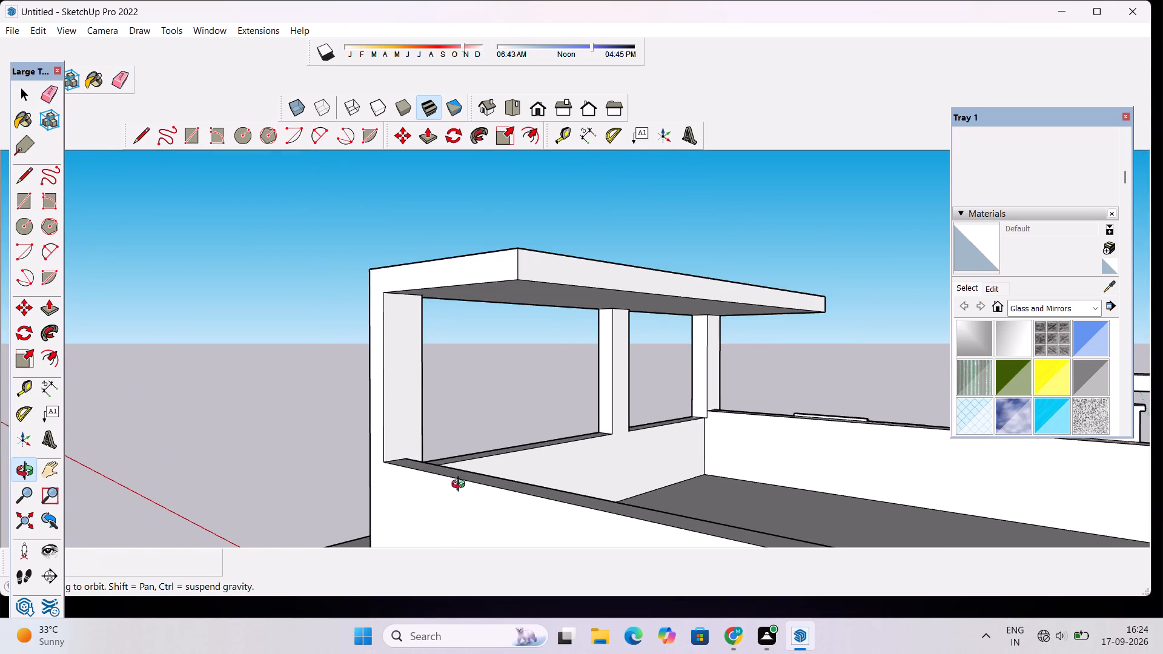
pyautogui.moveTo(461, 486); pyautogui.dragTo(469, 521)
pyautogui.scroll(-2, 469, 521)
pyautogui.moveTo(488, 496); pyautogui.dragTo(421, 532)
pyautogui.scroll(3, 387, 510)
pyautogui.keyDown('shift'); pyautogui.moveTo(386, 510); pyautogui.dragTo(425, 538); pyautogui.keyUp('shift')
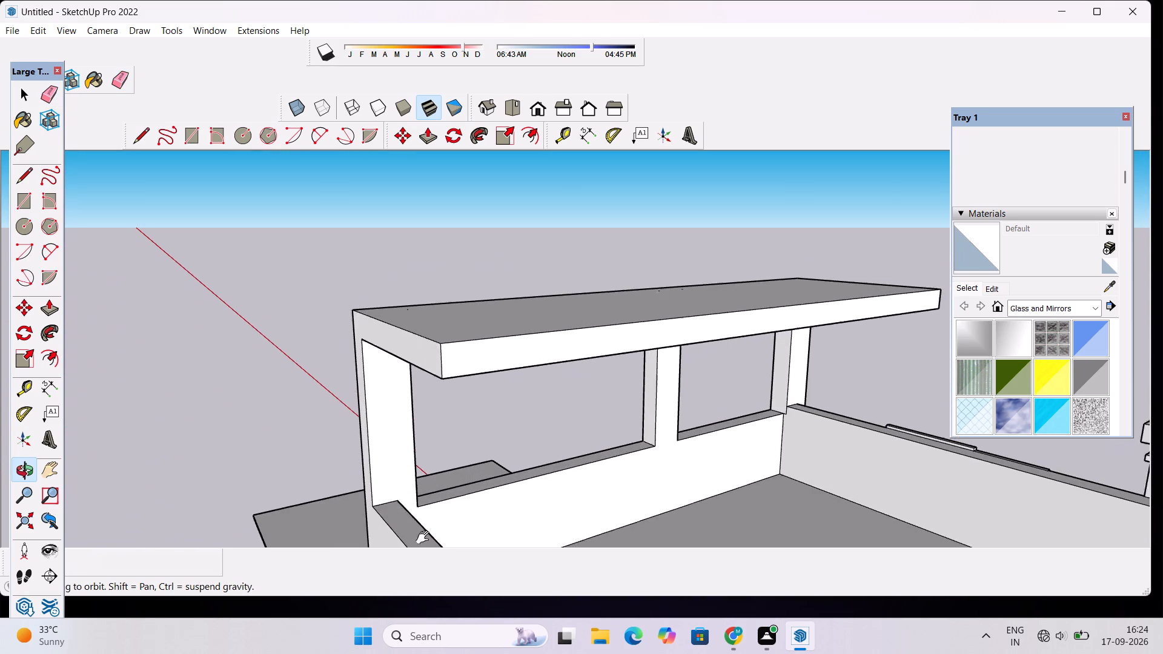
pyautogui.keyDown('shift'); pyautogui.moveTo(425, 538); pyautogui.dragTo(431, 543); pyautogui.keyUp('shift')
pyautogui.scroll(2, 431, 543)
pyautogui.moveTo(431, 537); pyautogui.dragTo(431, 500)
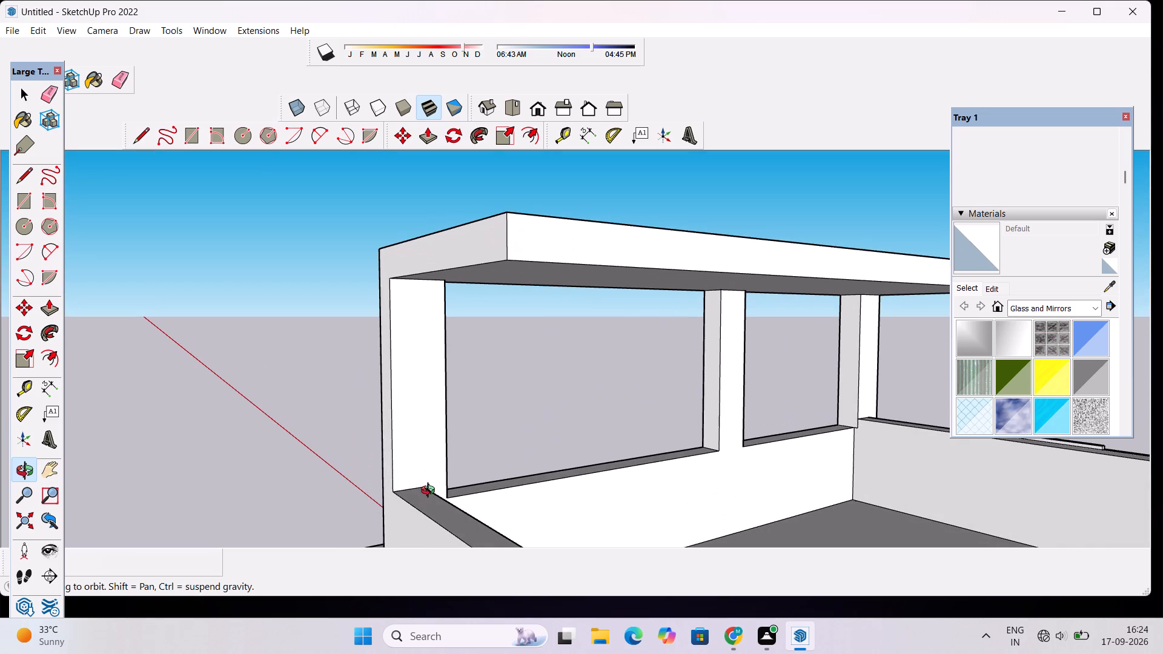
pyautogui.press('l')
pyautogui.click(420, 484)
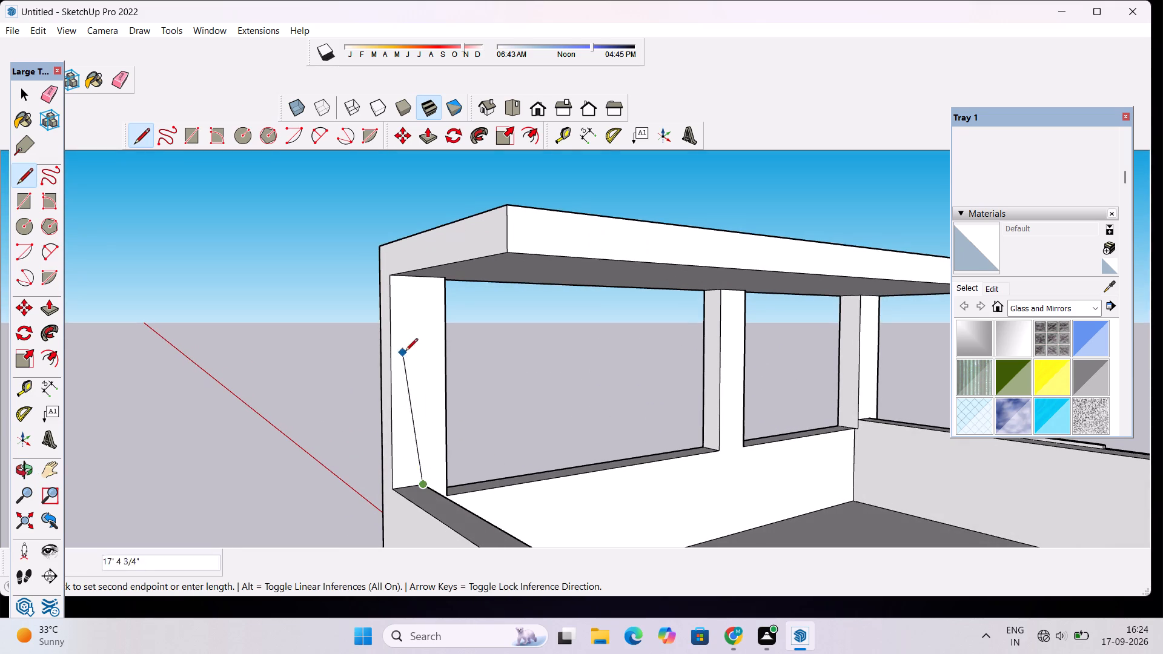
pyautogui.click(422, 280)
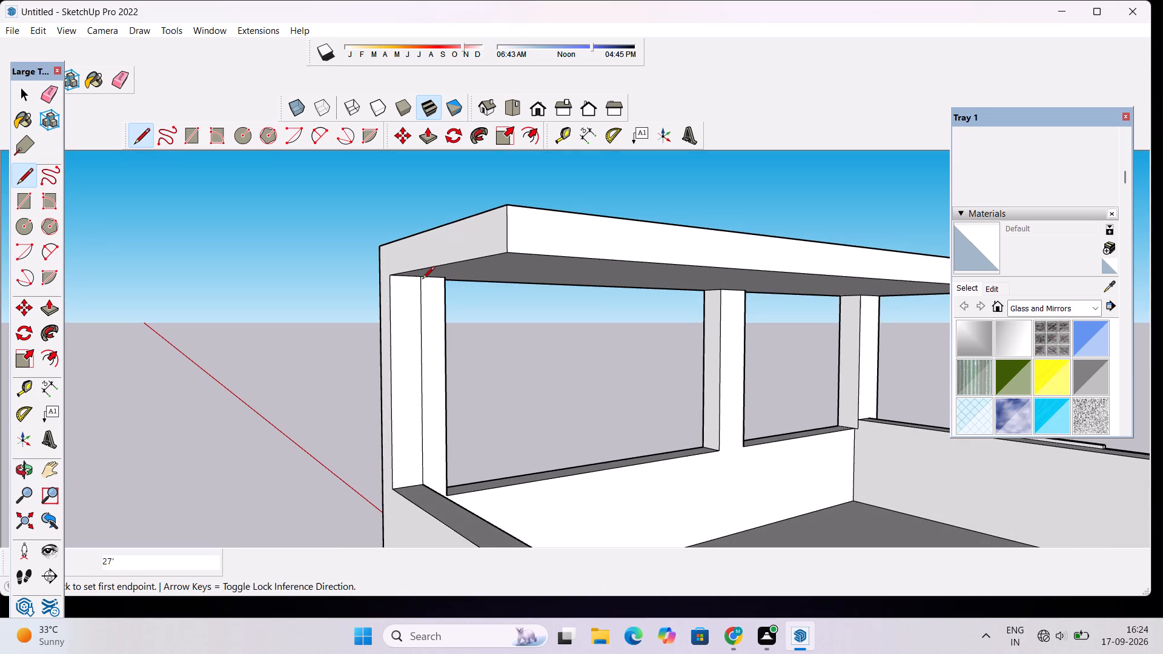
pyautogui.press('space')
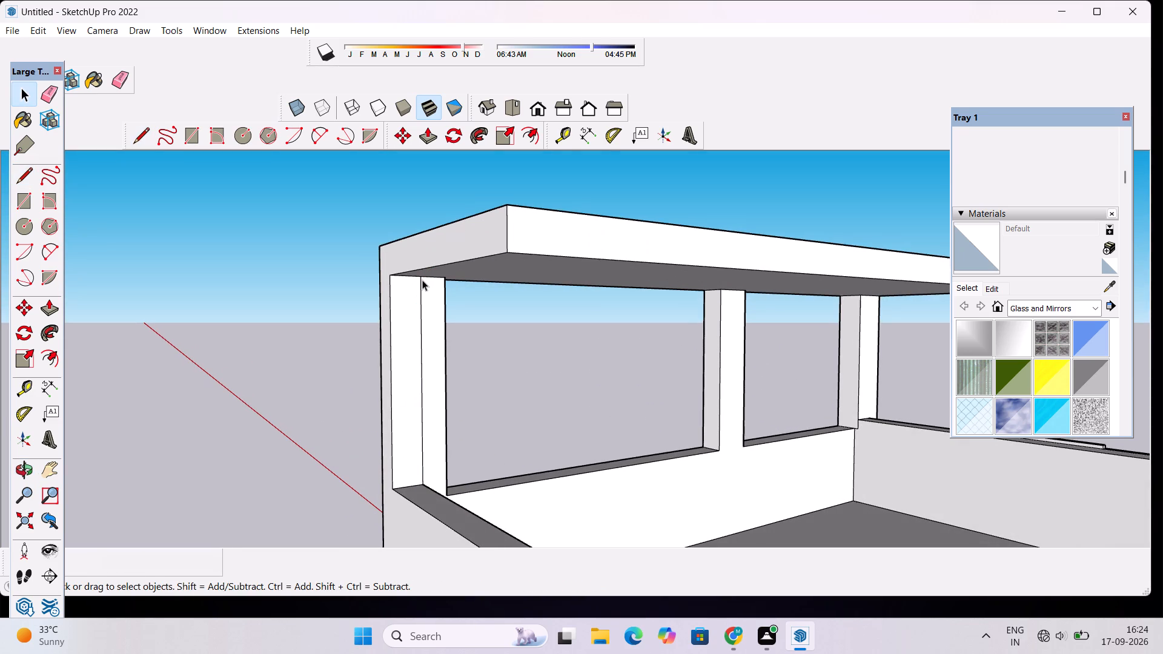
# Pull the rear strip of the corner post's inner face about 30' 9 9/16" along the rear parapet to the canopy slab's free edge.
pyautogui.press('p')
pyautogui.click(413, 294)
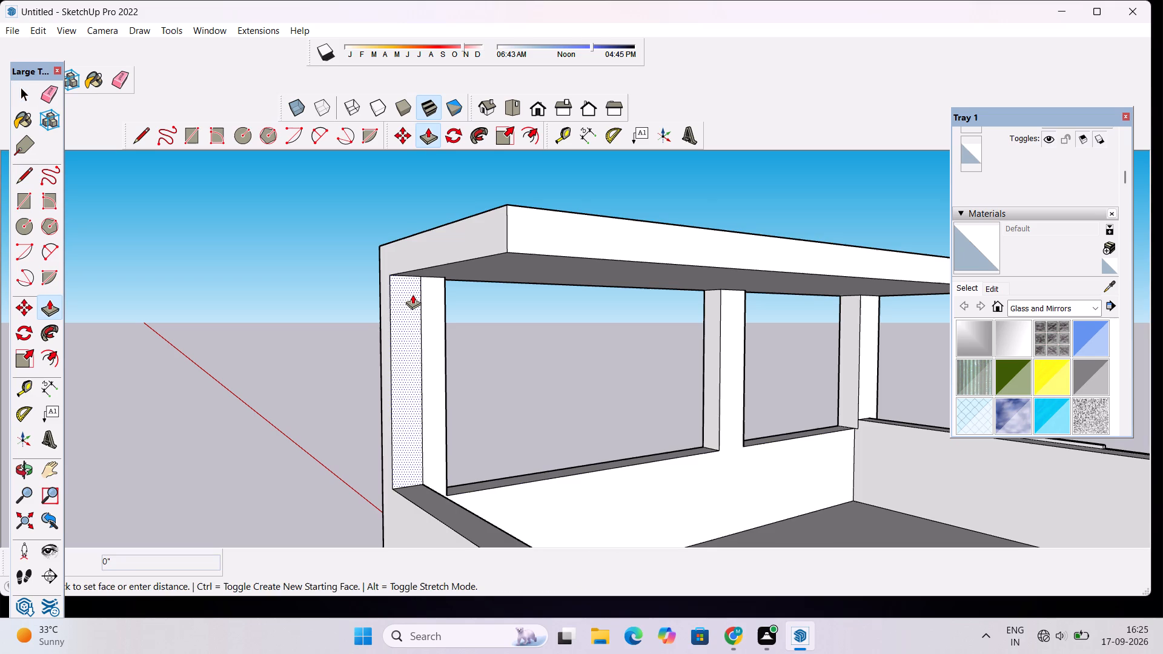
pyautogui.scroll(-4, 428, 308)
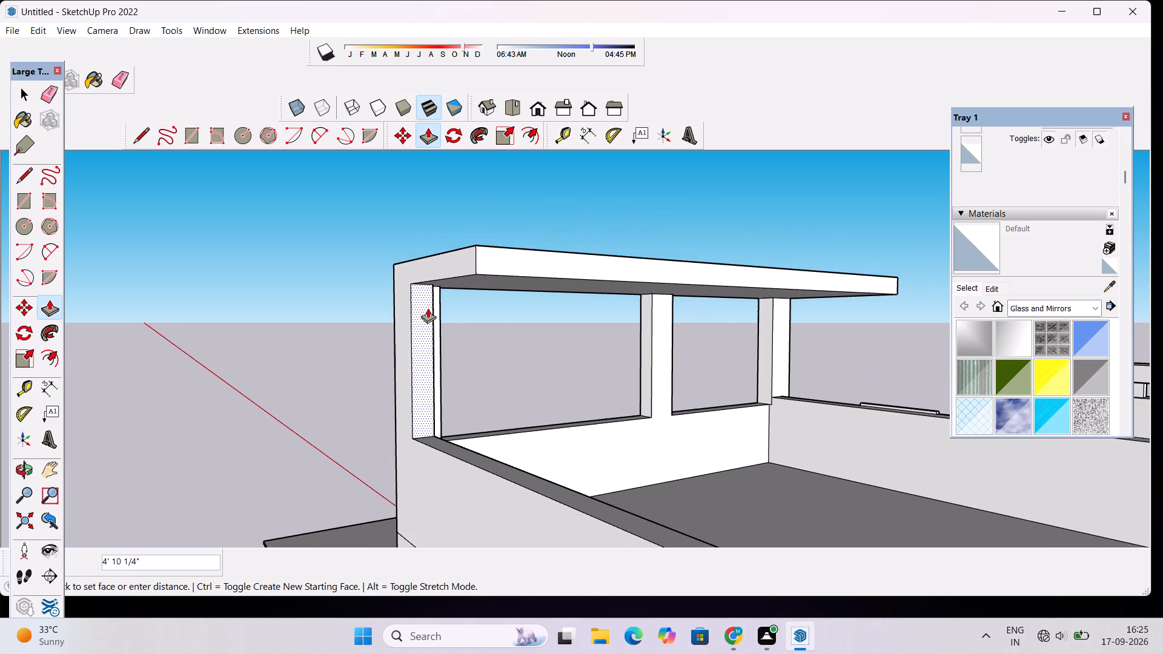
pyautogui.click(473, 274)
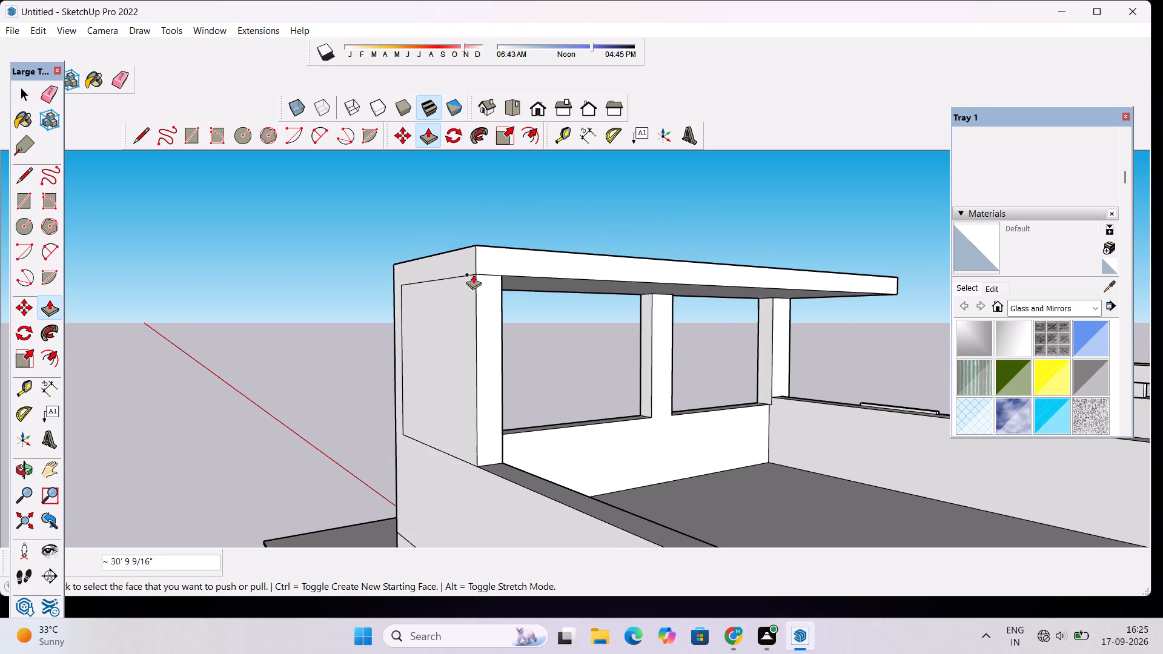
# Examine the new wall under the canopy's rear end from the terrace side and the front of the house.
pyautogui.press('o')
pyautogui.moveTo(583, 308); pyautogui.dragTo(354, 371)
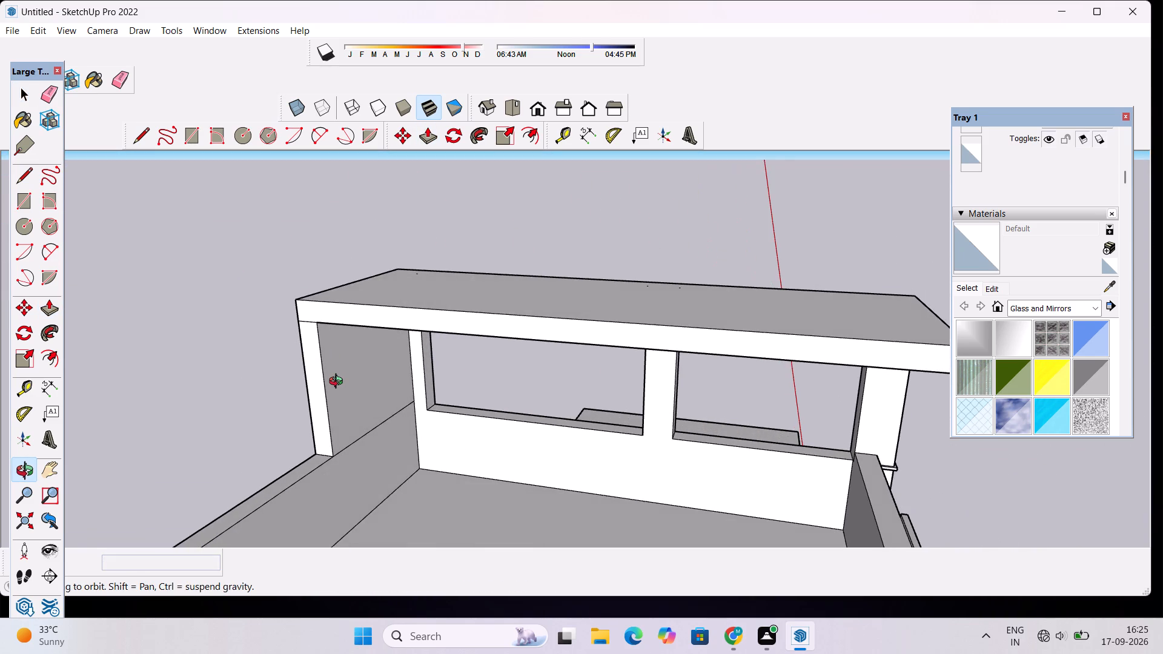
pyautogui.scroll(-8, 339, 383)
pyautogui.scroll(-1, 509, 417)
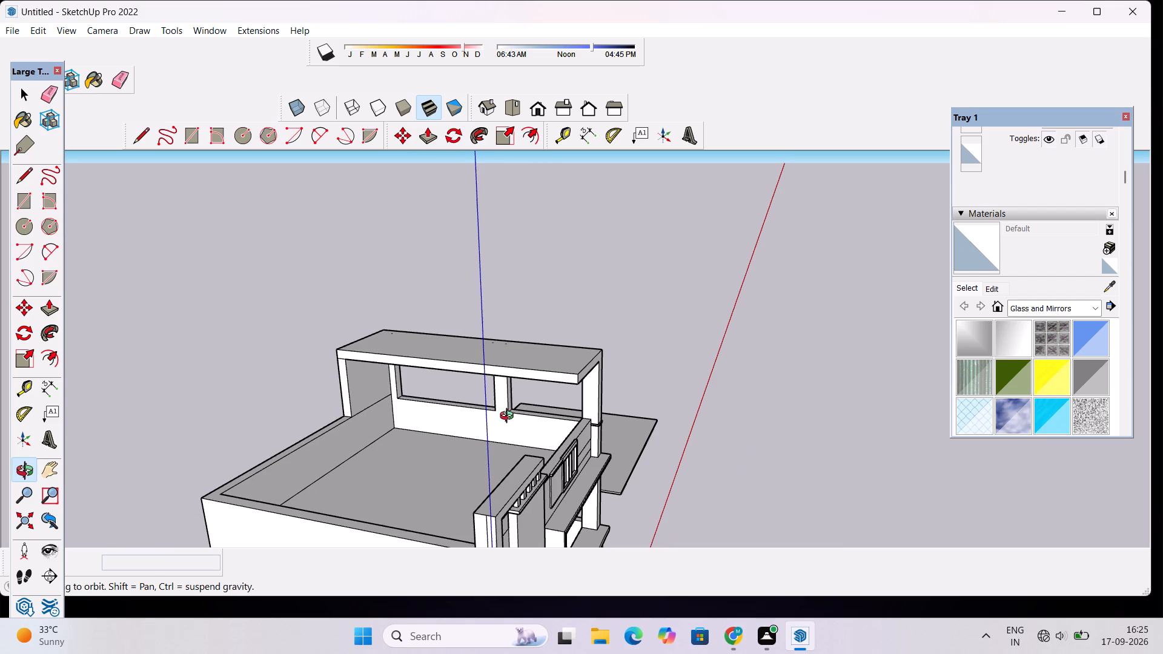
pyautogui.scroll(-2, 510, 427)
pyautogui.moveTo(632, 448); pyautogui.dragTo(502, 409)
pyautogui.scroll(5, 497, 406)
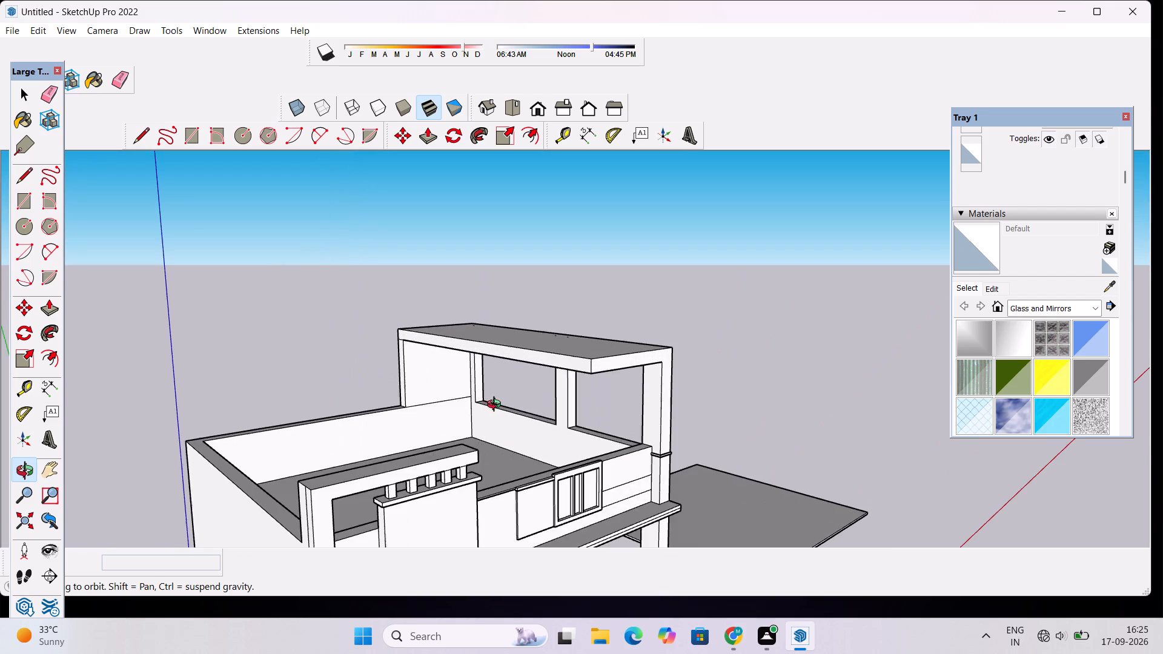
# Erase the horizontal seam between the rear parapet and the new wall above it on the terrace-side face.
pyautogui.moveTo(565, 431); pyautogui.dragTo(514, 426)
pyautogui.scroll(5, 481, 396)
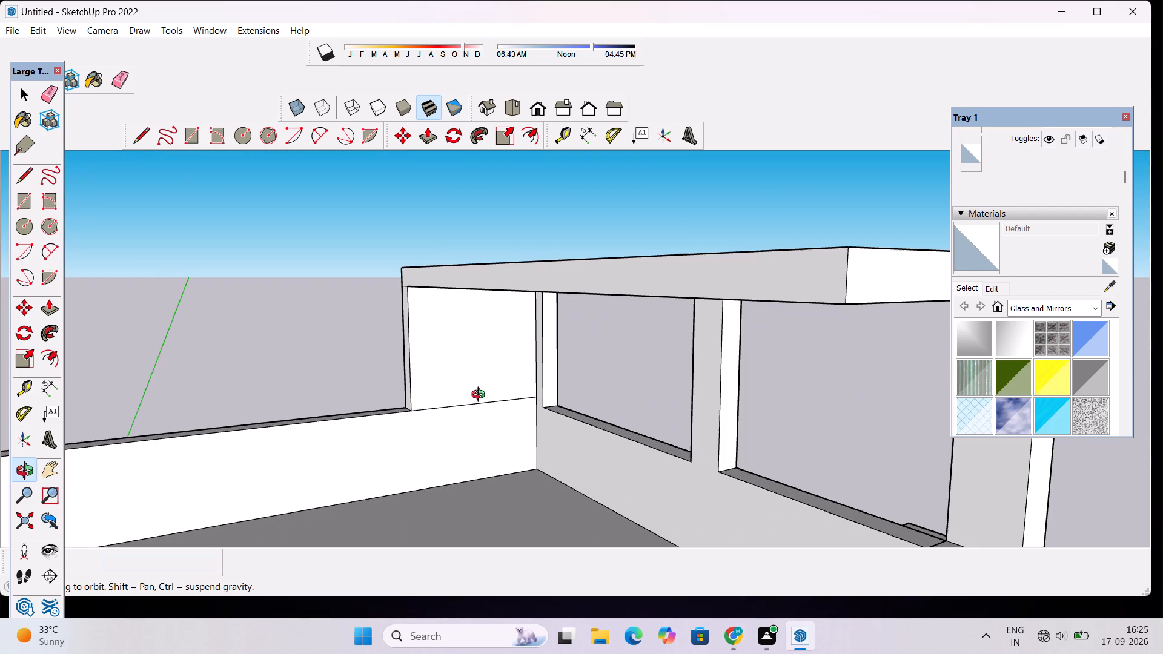
pyautogui.scroll(-4, 449, 388)
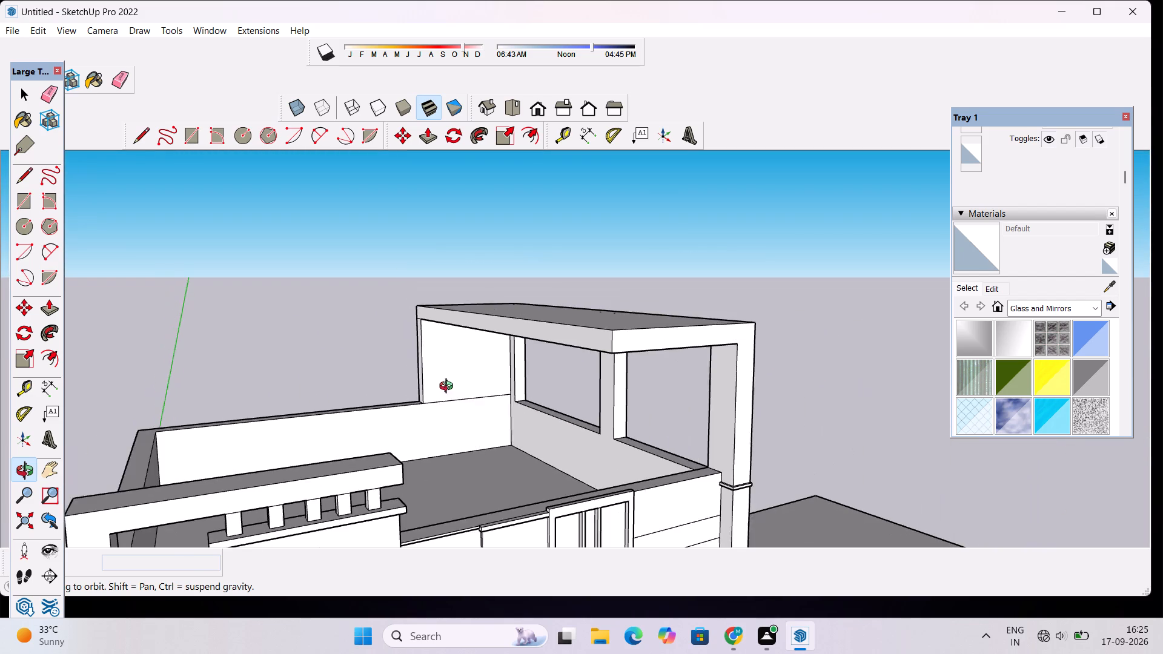
pyautogui.keyDown('shift'); pyautogui.moveTo(569, 429); pyautogui.dragTo(489, 420); pyautogui.keyUp('shift')
pyautogui.scroll(-4, 488, 420)
pyautogui.moveTo(504, 453); pyautogui.dragTo(449, 454)
pyautogui.scroll(8, 457, 391)
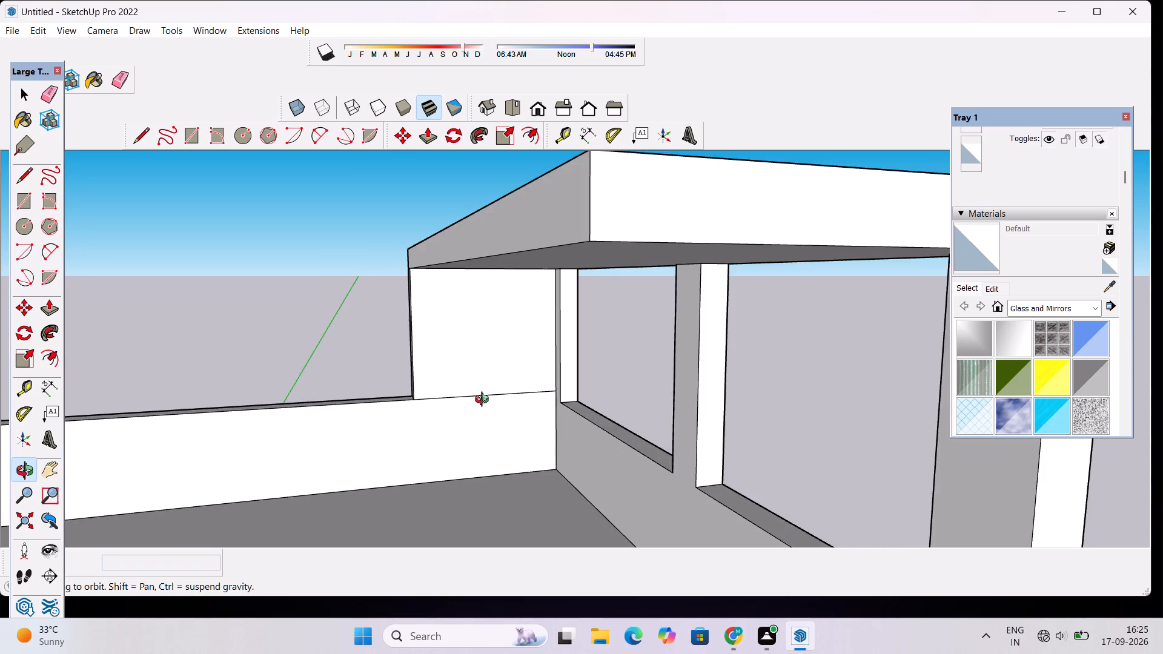
pyautogui.keyDown('shift'); pyautogui.moveTo(485, 401); pyautogui.dragTo(442, 409); pyautogui.keyUp('shift')
pyautogui.scroll(4, 439, 409)
pyautogui.moveTo(454, 414); pyautogui.dragTo(429, 411)
pyautogui.scroll(1, 427, 407)
pyautogui.press('e')
pyautogui.moveTo(427, 366); pyautogui.dragTo(426, 392)
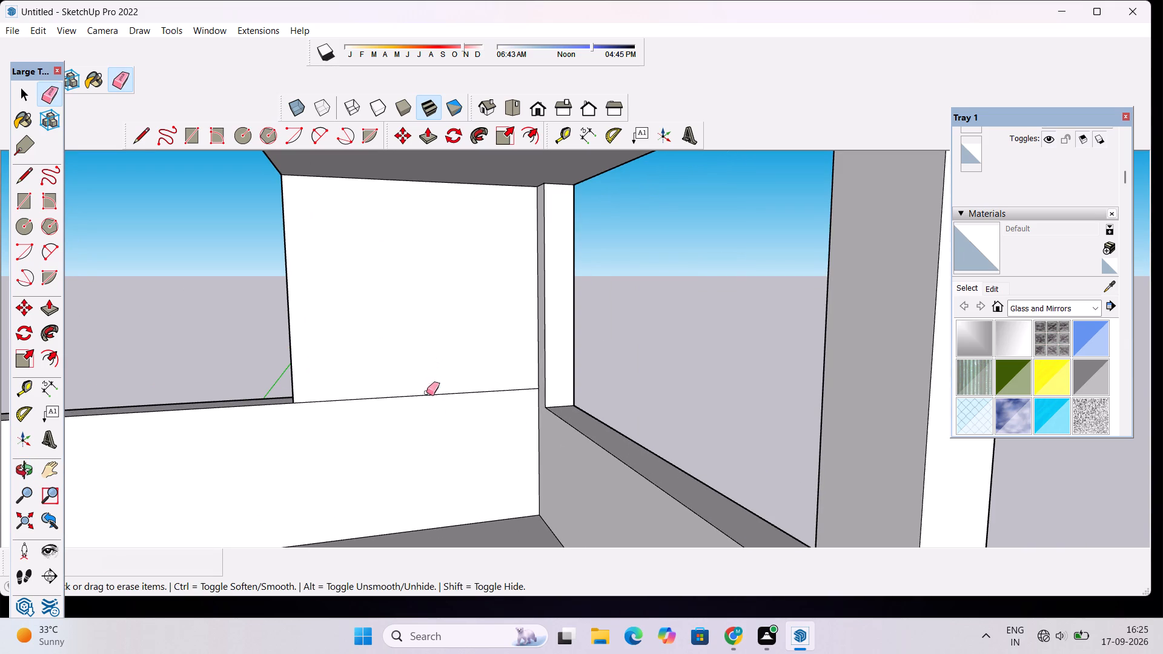
pyautogui.moveTo(426, 392); pyautogui.dragTo(431, 411)
# Examine the canopy slab and its merged rear wall from the terrace side, the rear and the front of the house.
pyautogui.press('o')
pyautogui.scroll(-7, 426, 424)
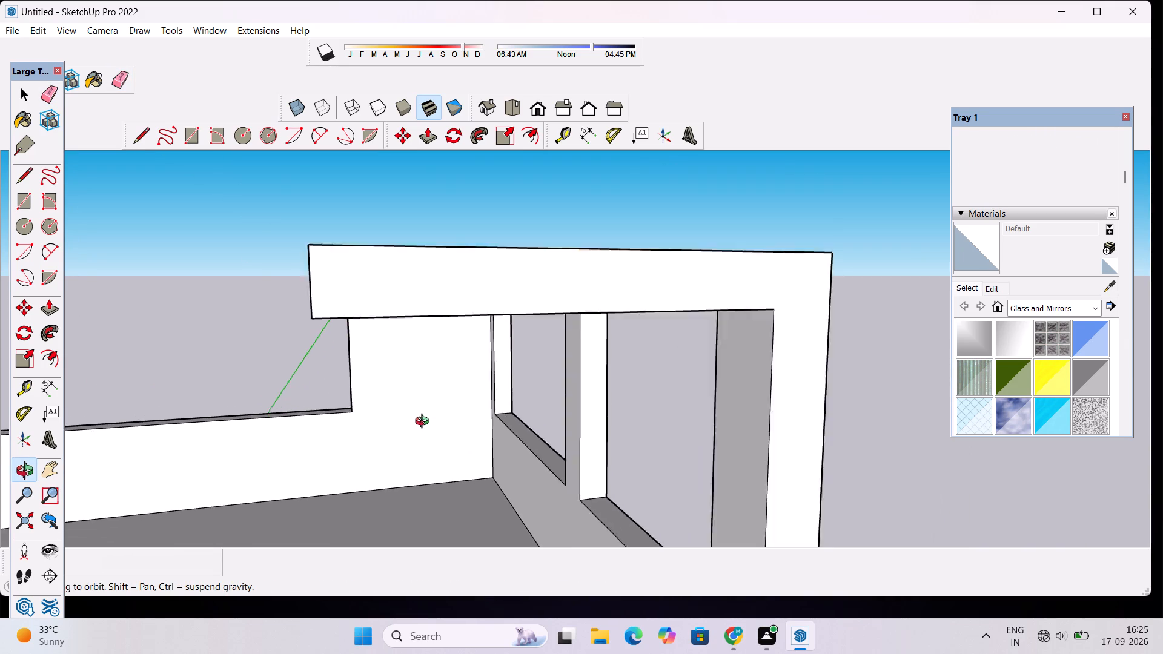
pyautogui.scroll(-1, 425, 423)
pyautogui.moveTo(372, 425); pyautogui.dragTo(711, 441)
pyautogui.scroll(-6, 481, 434)
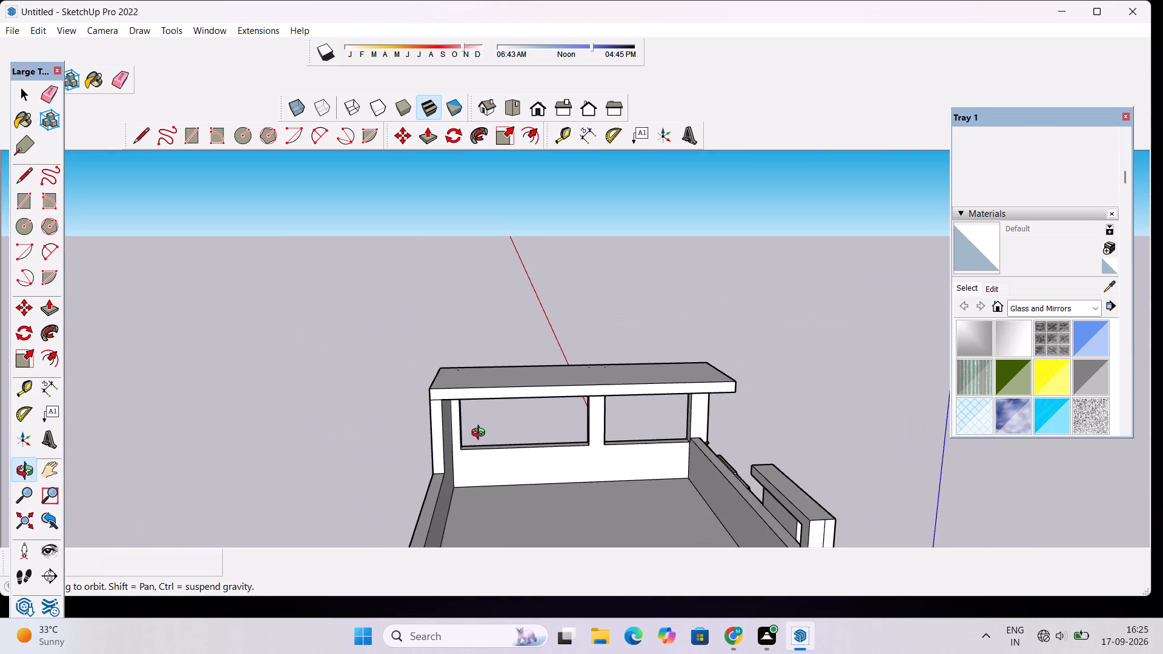
pyautogui.moveTo(434, 436); pyautogui.dragTo(587, 441)
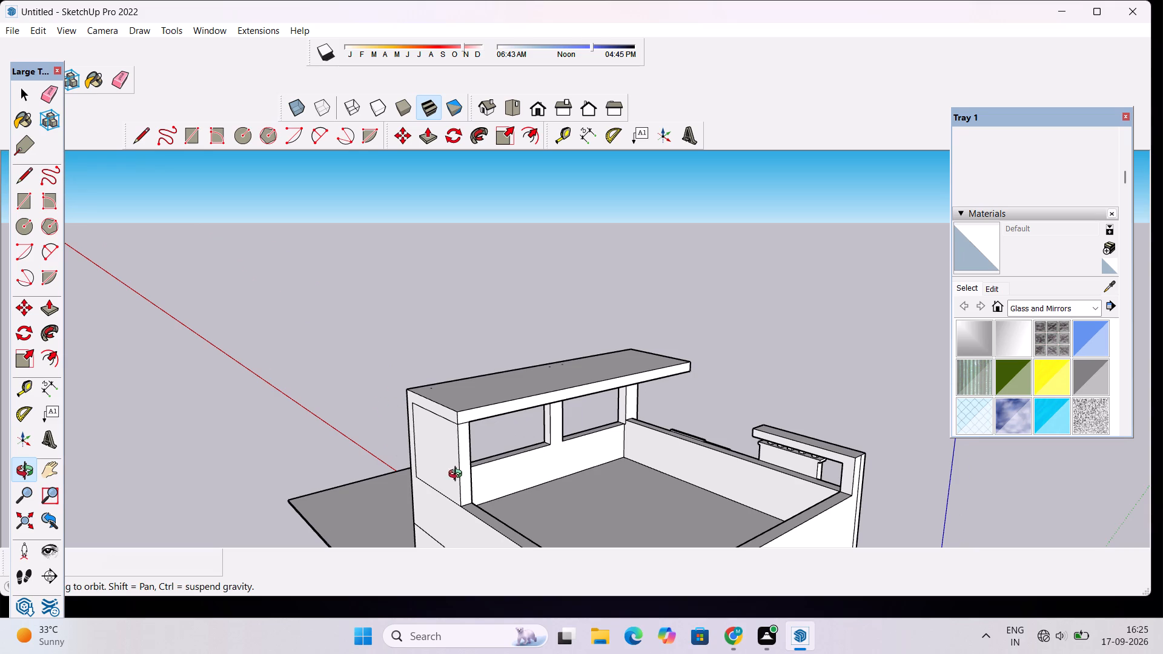
pyautogui.scroll(-3, 466, 475)
pyautogui.moveTo(611, 490); pyautogui.dragTo(240, 444)
pyautogui.moveTo(685, 457); pyautogui.dragTo(630, 465)
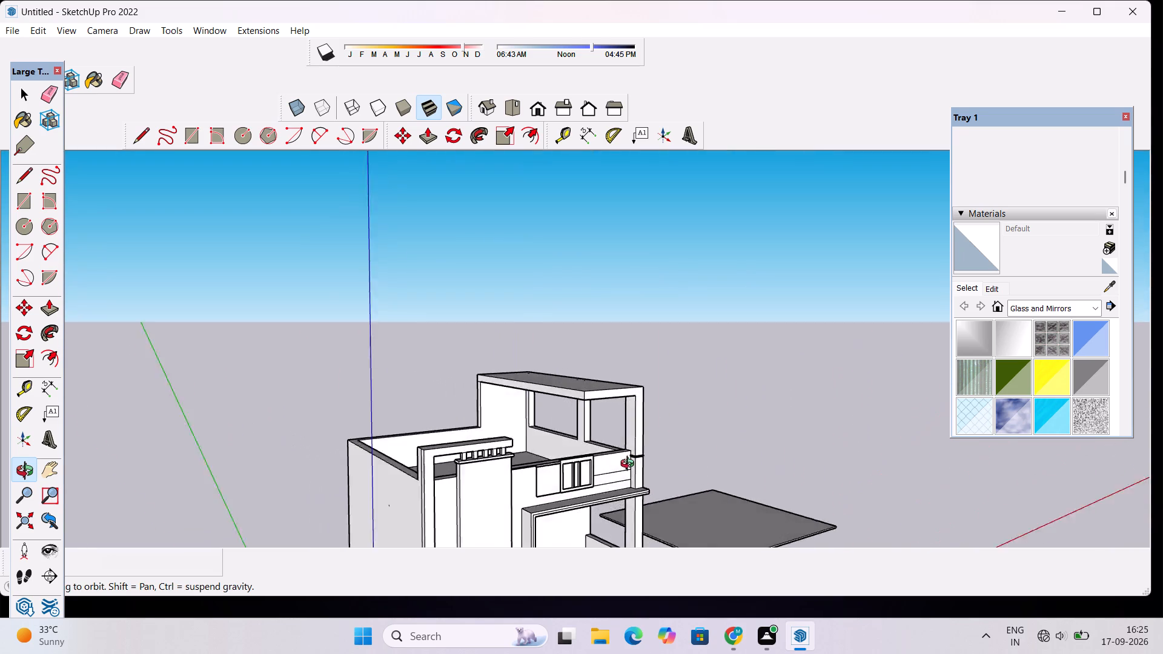
pyautogui.moveTo(630, 465); pyautogui.dragTo(471, 458)
pyautogui.scroll(-3, 627, 420)
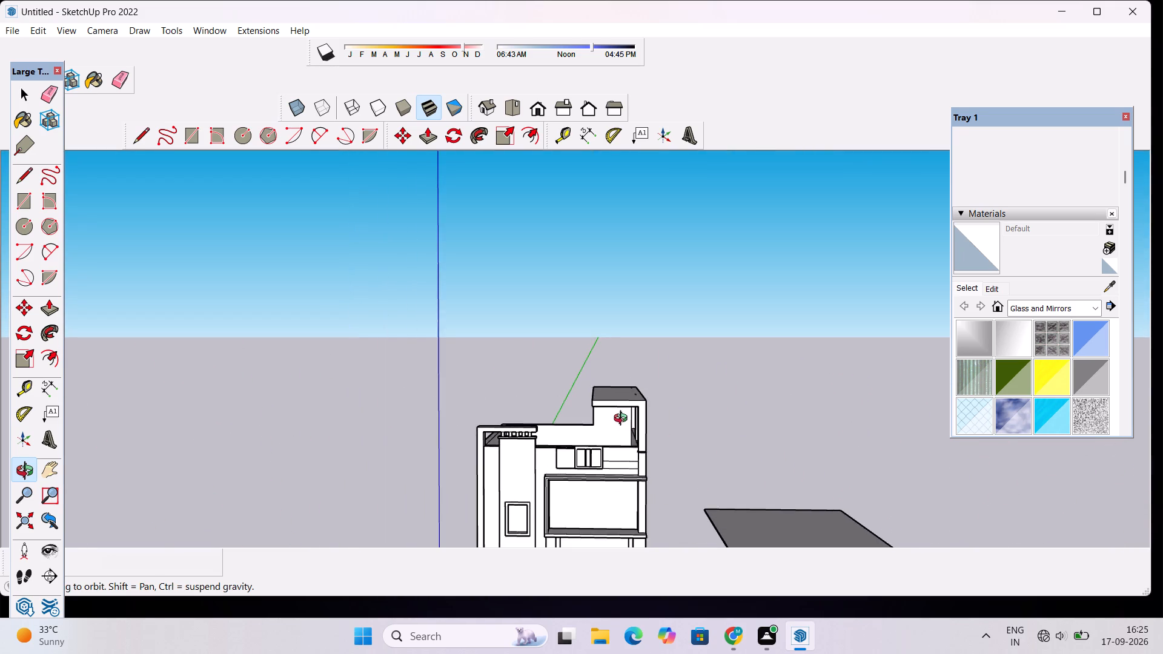
# Pull the canopy slab's long free edge 10' further out over the terrace.
pyautogui.scroll(4, 621, 421)
pyautogui.moveTo(587, 421); pyautogui.dragTo(794, 472)
pyautogui.scroll(4, 538, 400)
pyautogui.moveTo(515, 404); pyautogui.dragTo(562, 409)
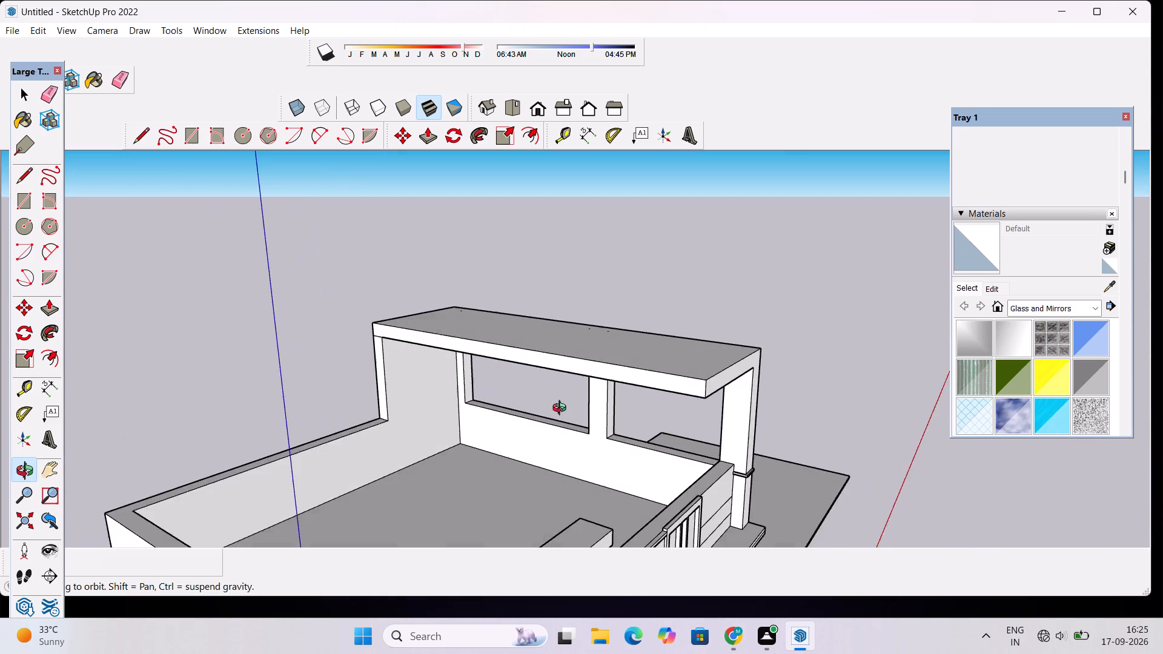
pyautogui.moveTo(562, 409); pyautogui.dragTo(598, 412)
pyautogui.moveTo(615, 422); pyautogui.dragTo(497, 426)
pyautogui.keyDown('shift'); pyautogui.scroll(2, 496, 422); pyautogui.keyUp('shift')
pyautogui.keyDown('shift'); pyautogui.moveTo(526, 423); pyautogui.dragTo(557, 428); pyautogui.keyUp('shift')
pyautogui.keyDown('shift'); pyautogui.scroll(2, 558, 427); pyautogui.keyUp('shift')
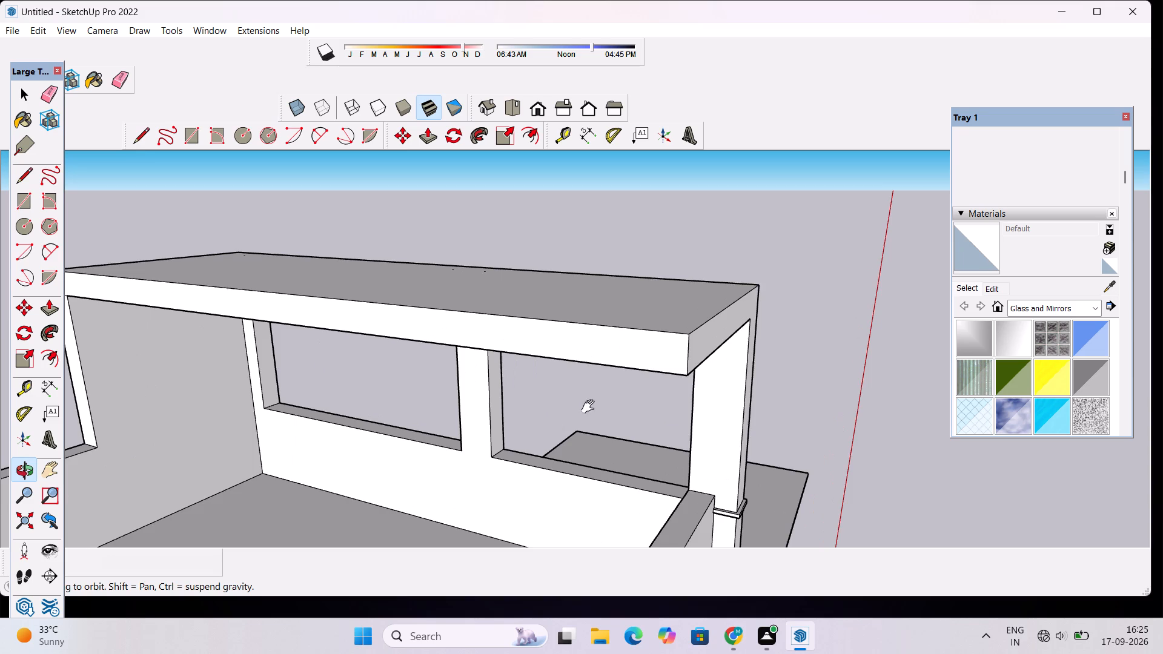
pyautogui.keyDown('shift'); pyautogui.moveTo(569, 406); pyautogui.dragTo(548, 408); pyautogui.keyUp('shift')
pyautogui.keyDown('shift'); pyautogui.scroll(-3, 548, 408); pyautogui.keyUp('shift')
pyautogui.press('p')
pyautogui.click(554, 378)
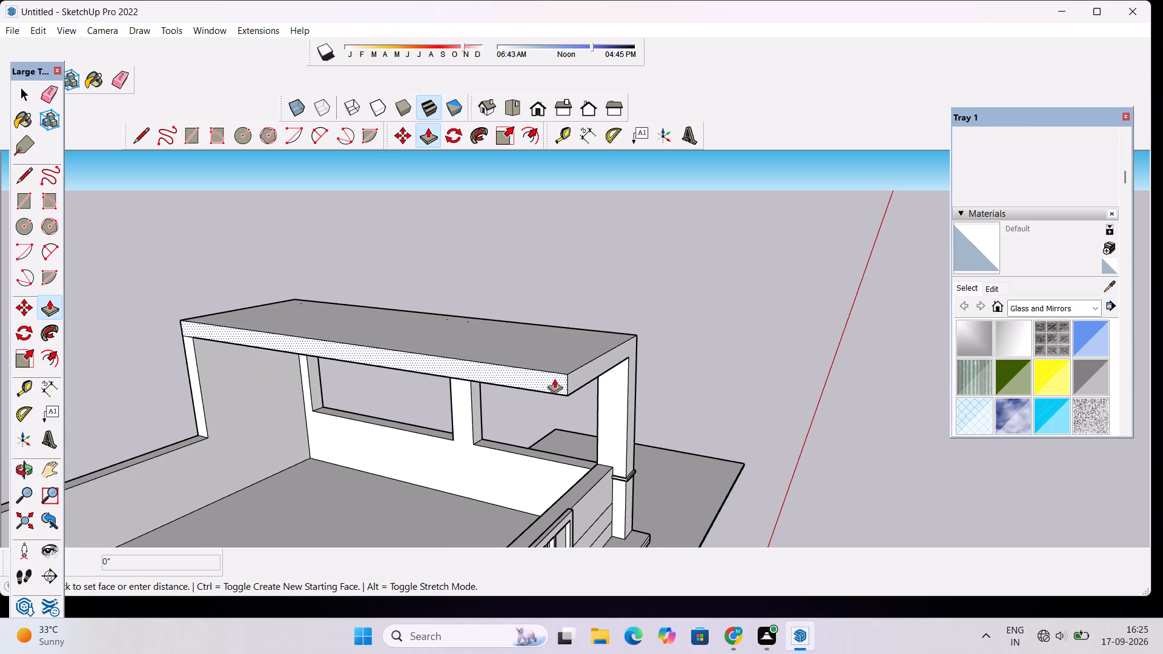
pyautogui.write("10'")
pyautogui.press('Return')
# Pull the end face of the rear wall under the canopy 10' along the parapet to the slab's free edge.
pyautogui.press('o')
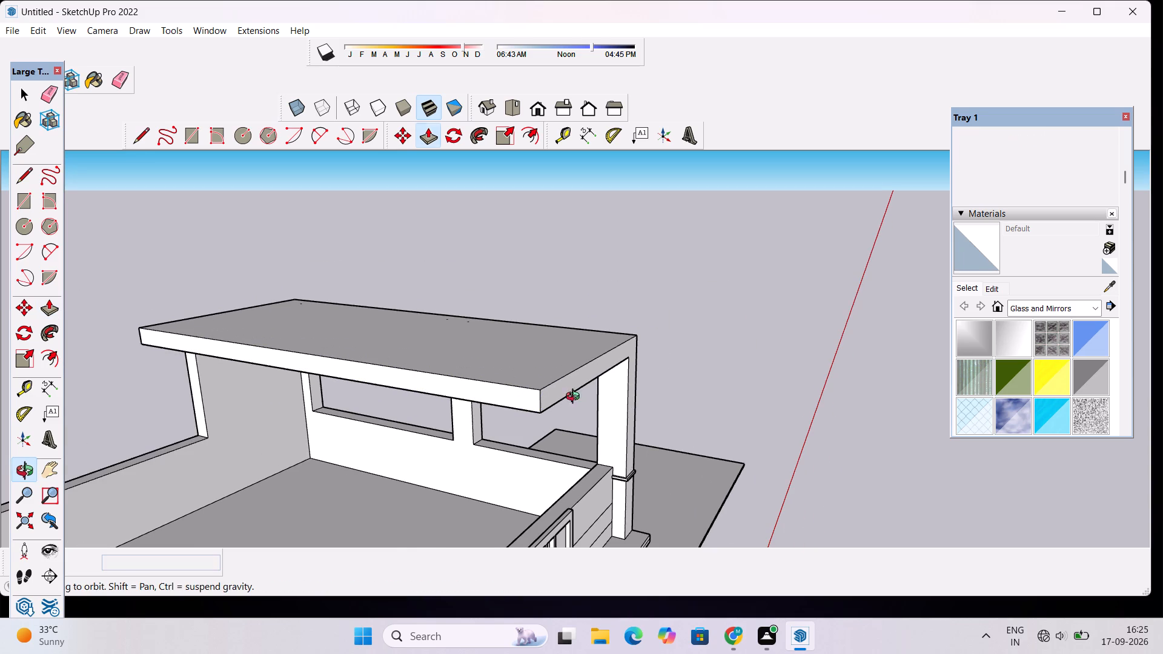
pyautogui.scroll(-8, 575, 398)
pyautogui.moveTo(407, 400); pyautogui.dragTo(781, 380)
pyautogui.scroll(8, 462, 490)
pyautogui.keyDown('shift'); pyautogui.moveTo(506, 492); pyautogui.dragTo(457, 464); pyautogui.keyUp('shift')
pyautogui.scroll(3, 448, 458)
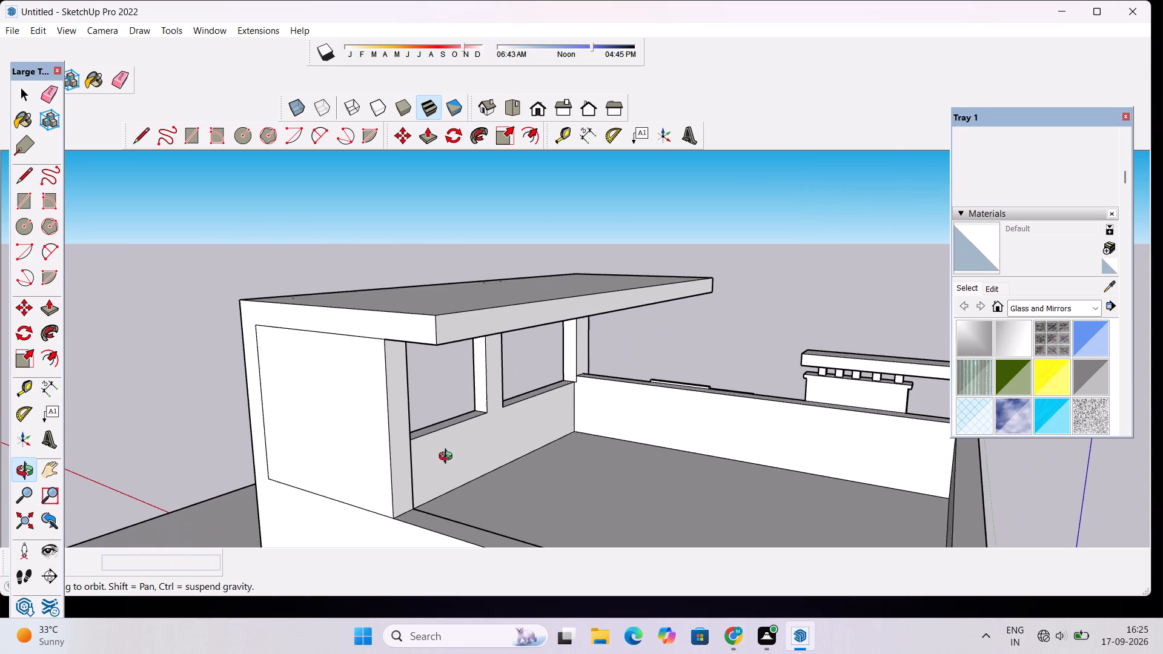
pyautogui.keyDown('shift'); pyautogui.moveTo(439, 489); pyautogui.dragTo(420, 442); pyautogui.keyUp('shift')
pyautogui.scroll(-1, 420, 434)
pyautogui.press('p')
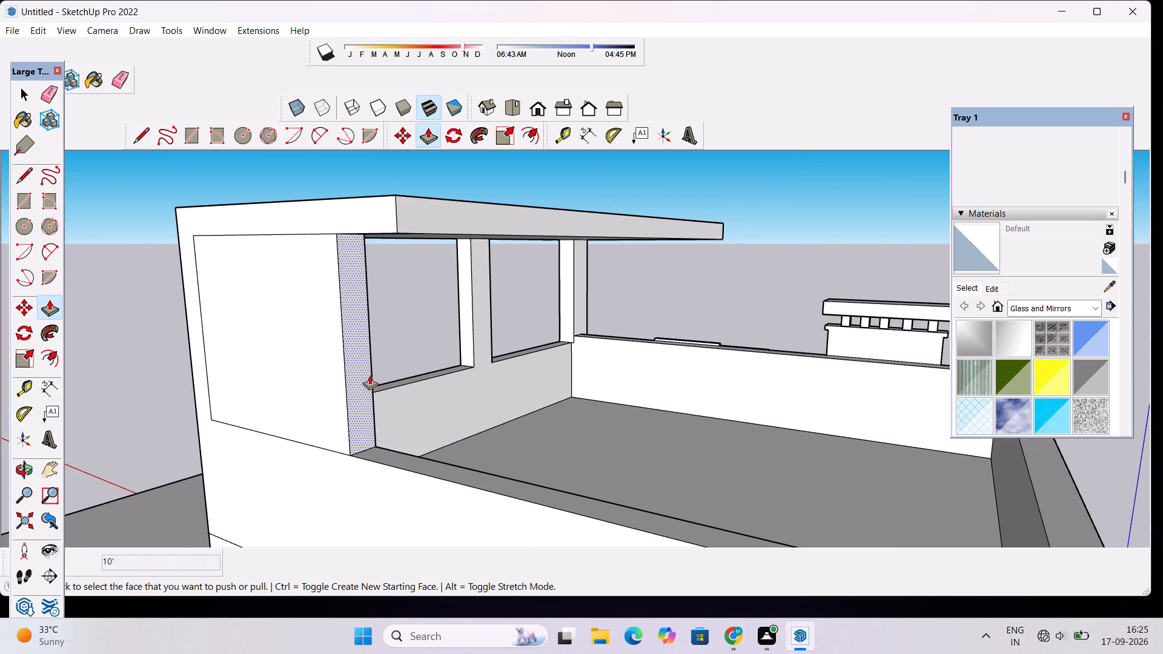
pyautogui.click(357, 249)
pyautogui.click(396, 230)
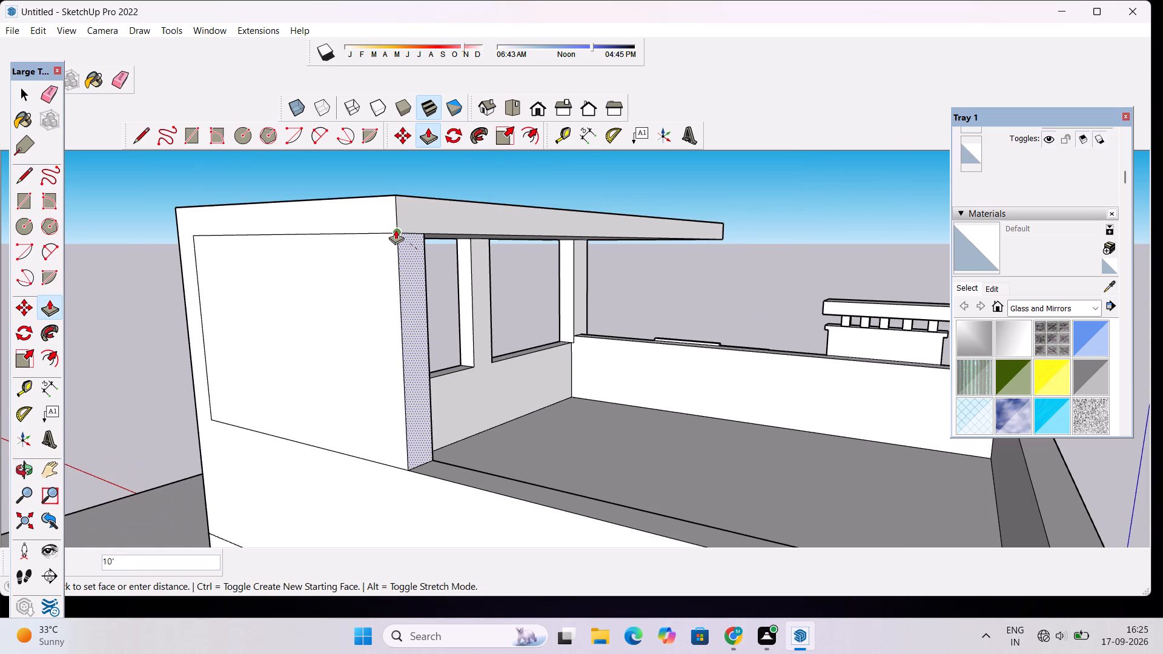
# Examine the widened canopy and rear wall from the open side and the front of the house.
pyautogui.press('o')
pyautogui.moveTo(505, 280); pyautogui.dragTo(335, 279)
pyautogui.scroll(-6, 321, 280)
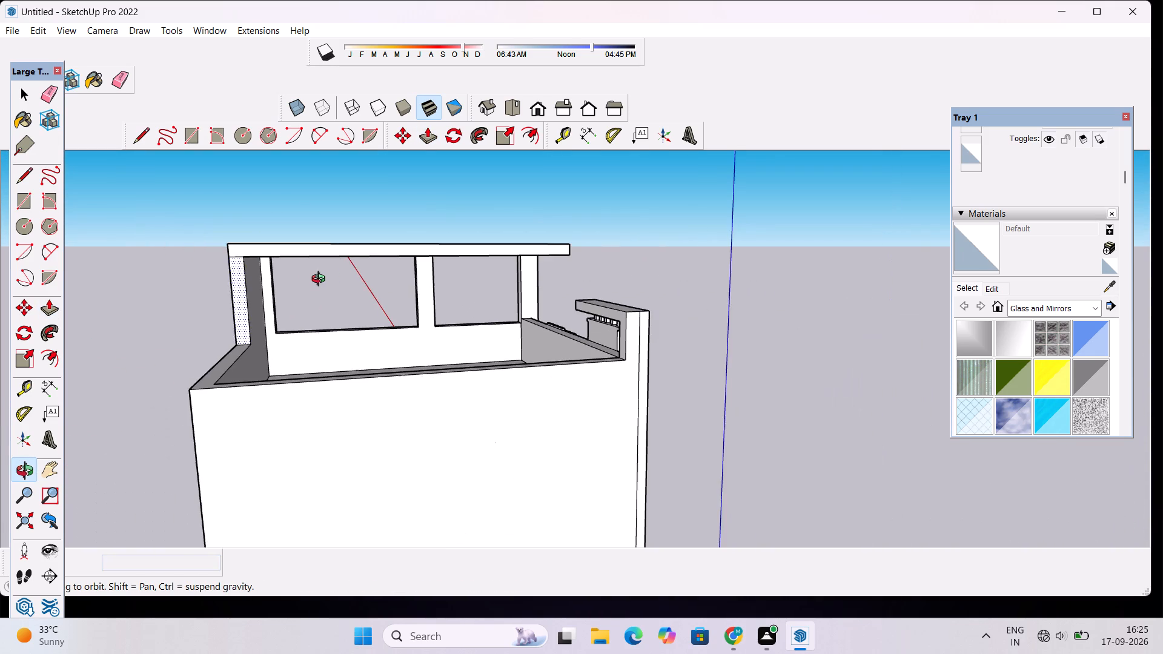
pyautogui.scroll(-5, 360, 283)
pyautogui.moveTo(452, 299); pyautogui.dragTo(232, 293)
pyautogui.scroll(1, 664, 240)
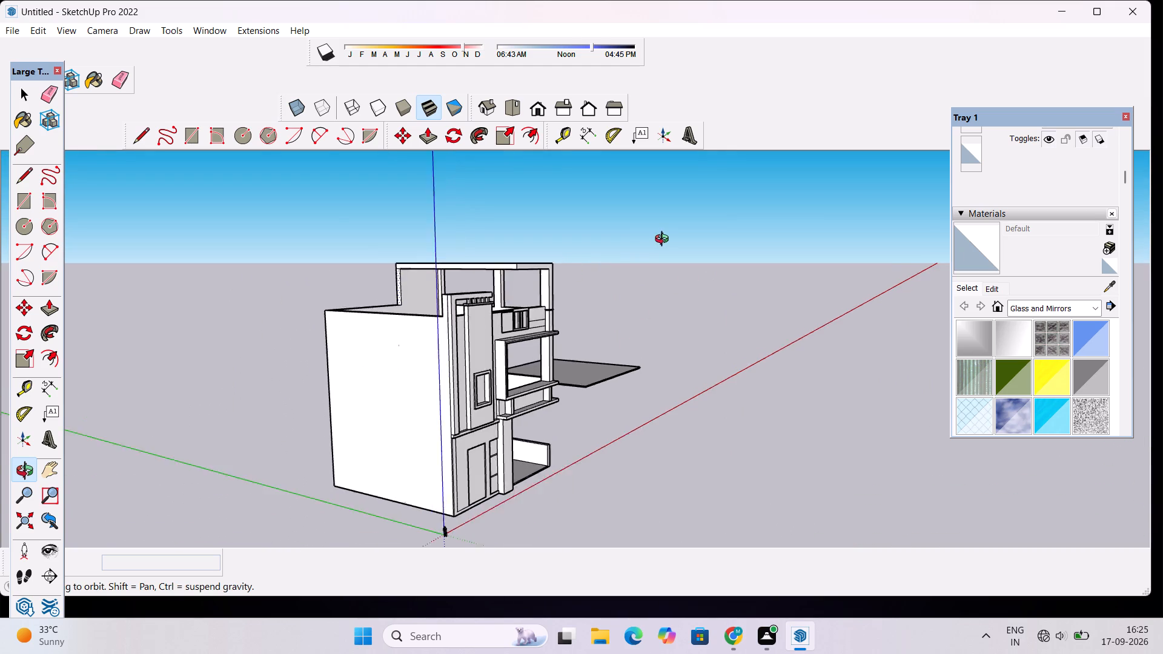
pyautogui.scroll(4, 664, 240)
pyautogui.moveTo(613, 261); pyautogui.dragTo(357, 296)
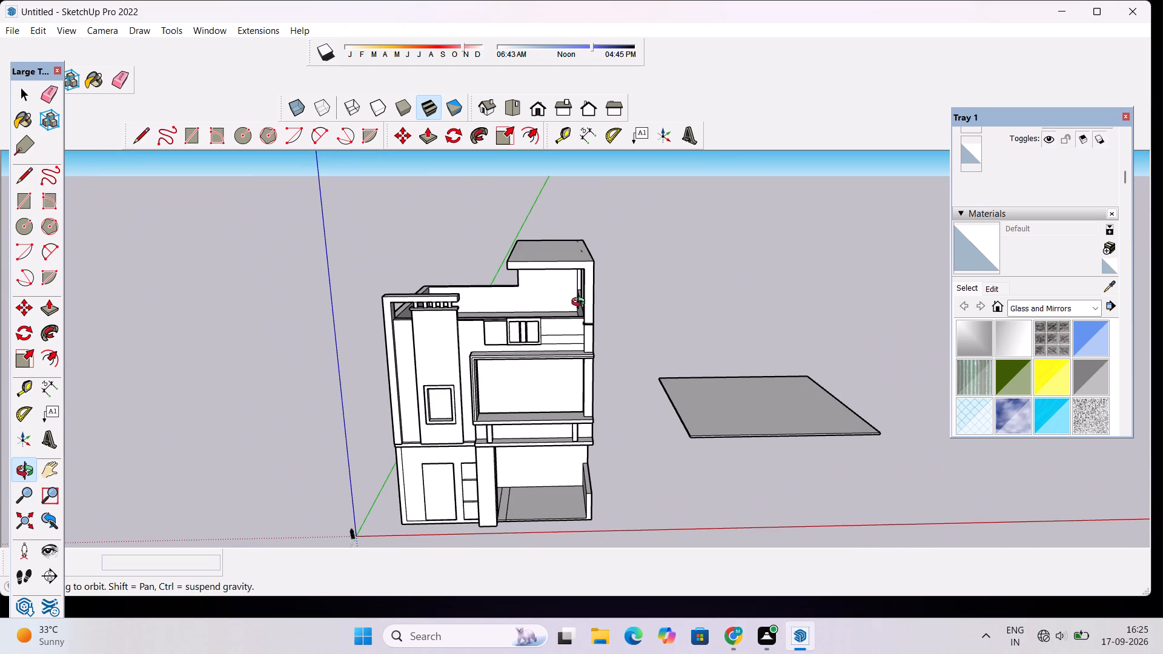
# Draw an 18' vertical line on the rear parapet's inner face, from the raised wall's lower corner to the terrace floor.
pyautogui.scroll(5, 563, 289)
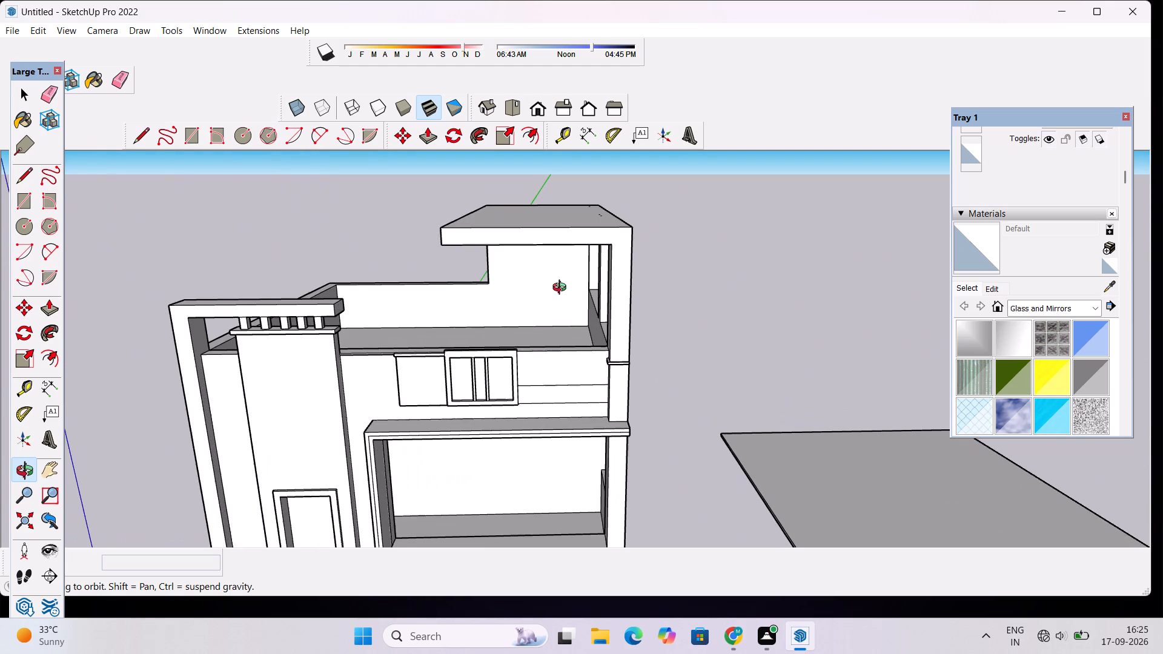
pyautogui.keyDown('shift'); pyautogui.moveTo(562, 289); pyautogui.dragTo(560, 296); pyautogui.keyUp('shift')
pyautogui.scroll(3, 511, 314)
pyautogui.keyDown('shift'); pyautogui.moveTo(509, 314); pyautogui.dragTo(515, 347); pyautogui.keyUp('shift')
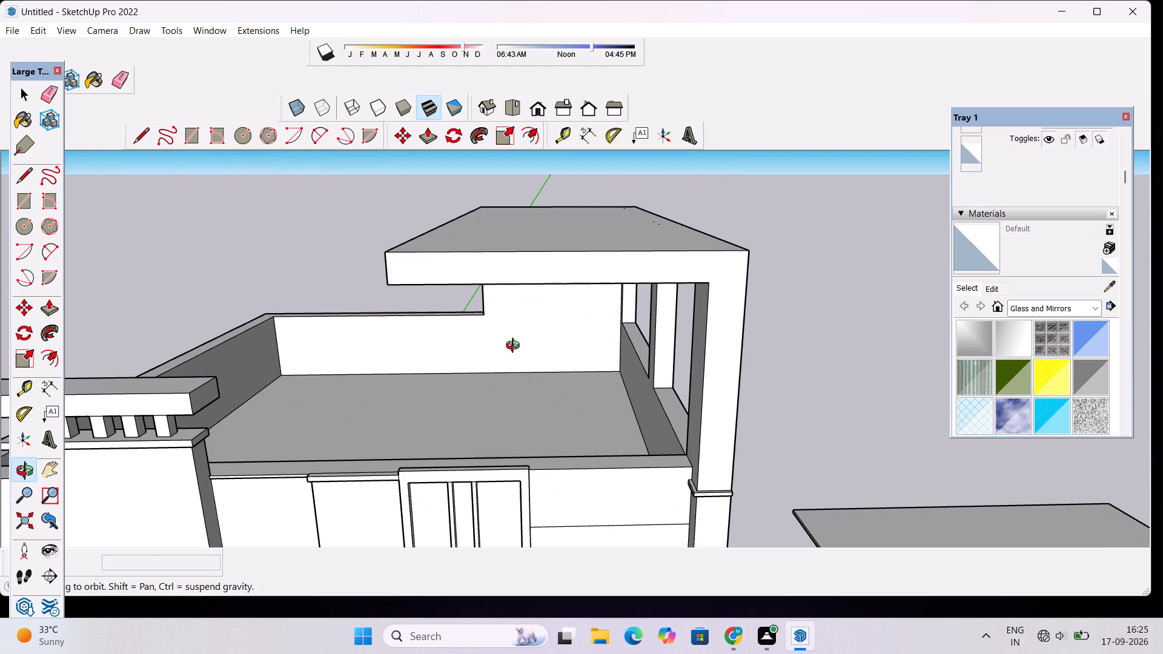
pyautogui.press('l')
pyautogui.scroll(4, 481, 357)
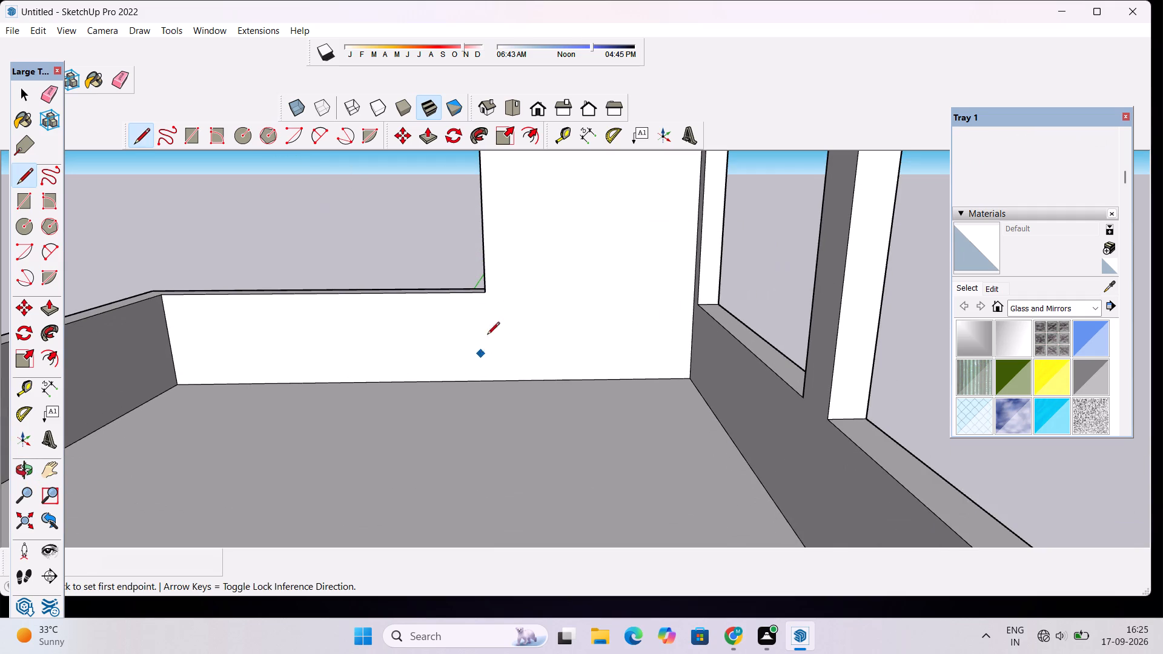
pyautogui.click(483, 294)
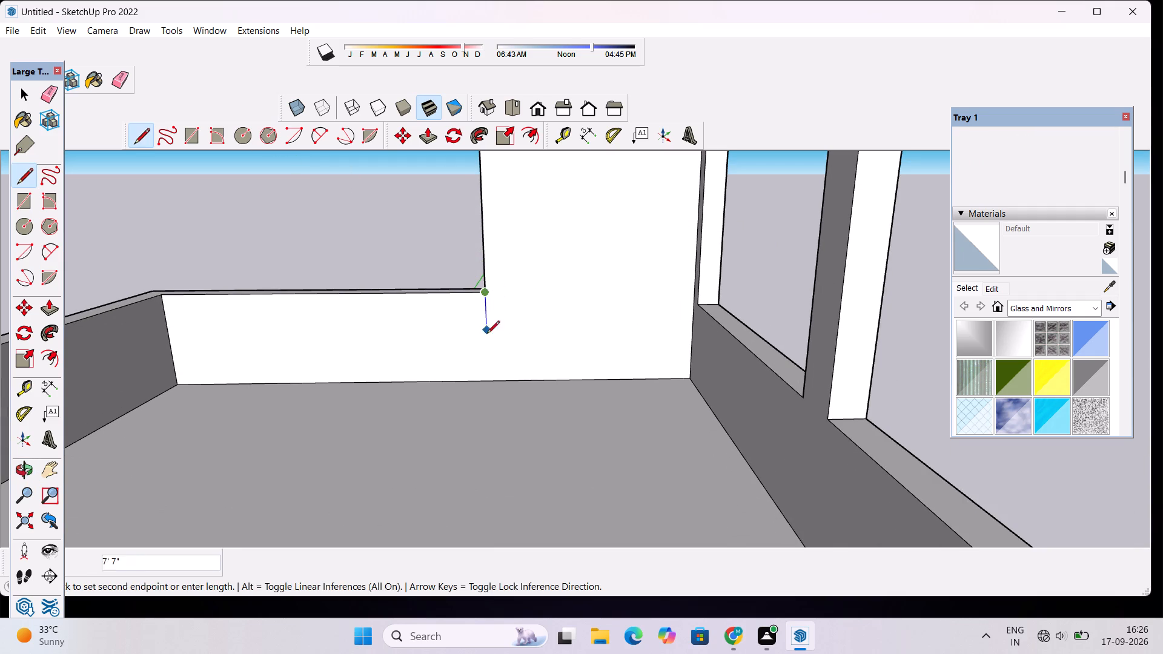
pyautogui.click(488, 383)
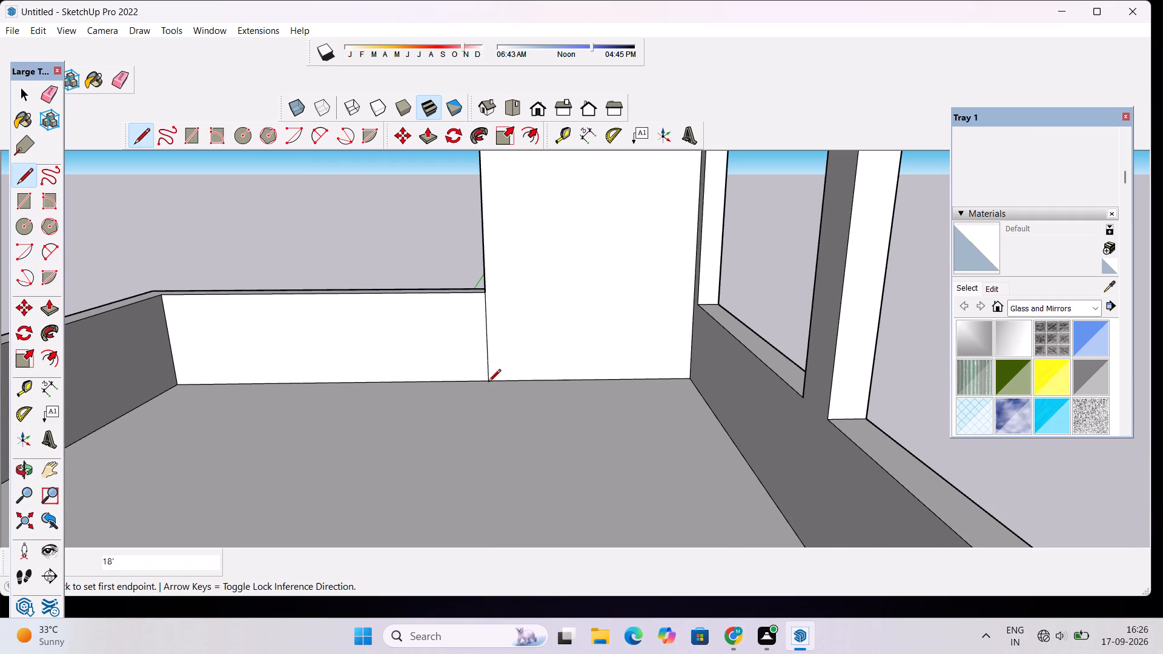
pyautogui.press('space')
# Examine the terrace, the divided rear wall and the canopy from the front and the open side of the house.
pyautogui.scroll(-4, 499, 359)
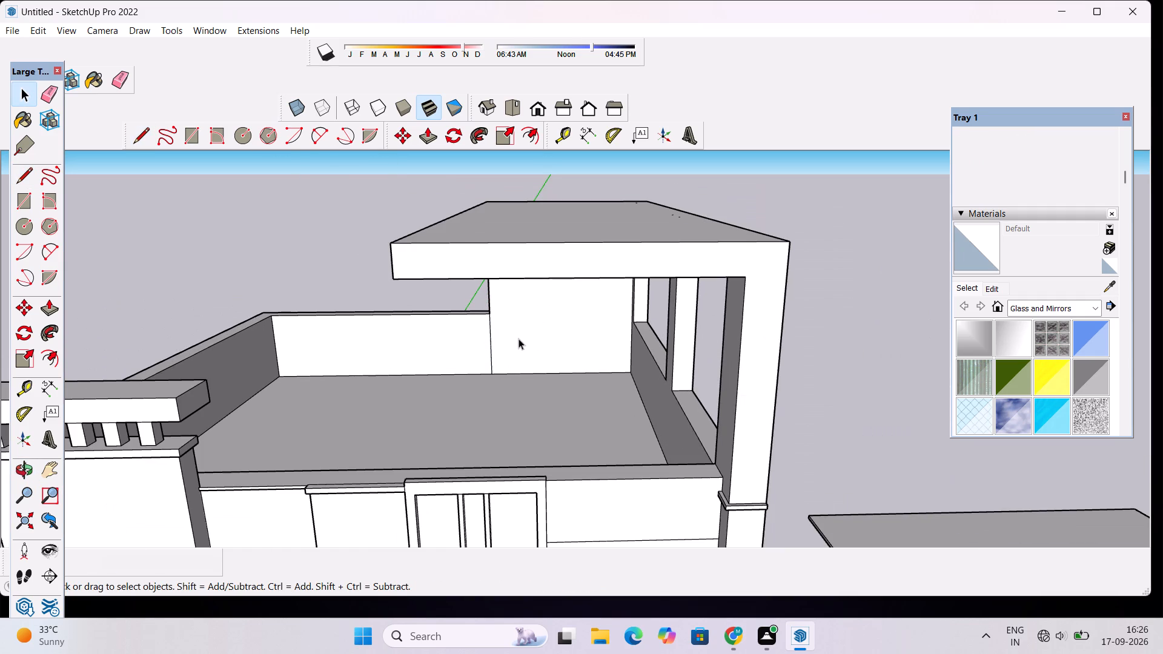
pyautogui.press('o')
pyautogui.moveTo(506, 385); pyautogui.dragTo(505, 328)
pyautogui.scroll(-4, 505, 328)
pyautogui.moveTo(516, 333); pyautogui.dragTo(494, 372)
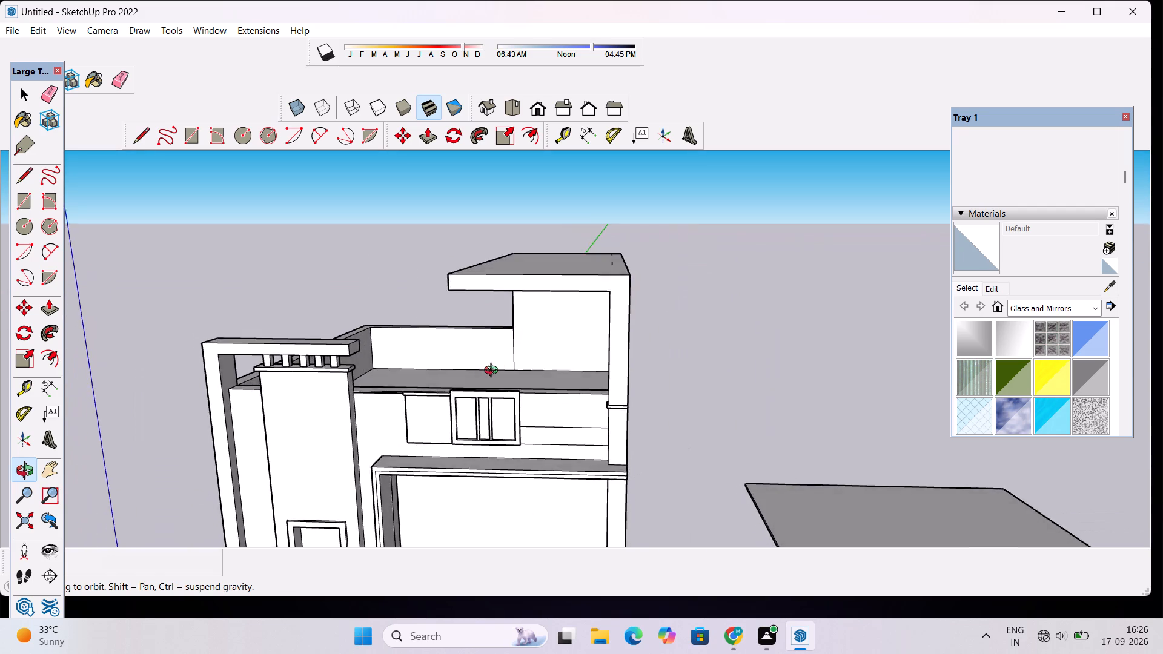
pyautogui.moveTo(494, 372); pyautogui.dragTo(495, 371)
pyautogui.scroll(3, 494, 372)
pyautogui.keyDown('shift'); pyautogui.moveTo(519, 351); pyautogui.dragTo(497, 352); pyautogui.keyUp('shift')
pyautogui.scroll(-2, 497, 352)
pyautogui.moveTo(497, 352); pyautogui.dragTo(695, 343)
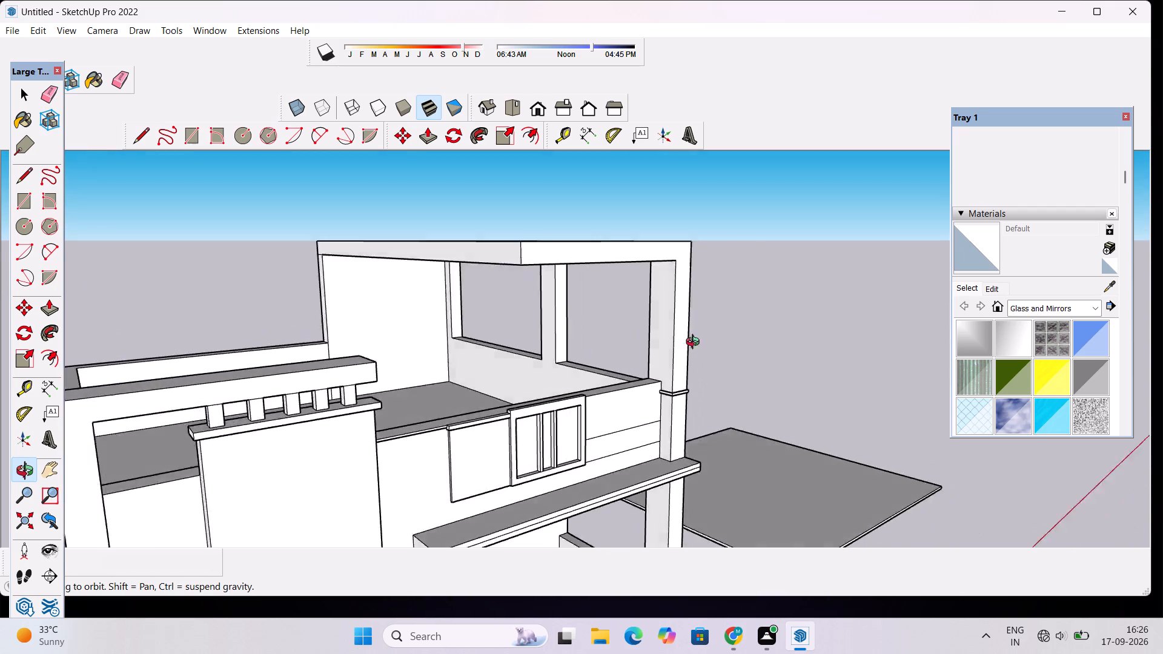
pyautogui.moveTo(695, 343); pyautogui.dragTo(762, 357)
pyautogui.scroll(-1, 651, 332)
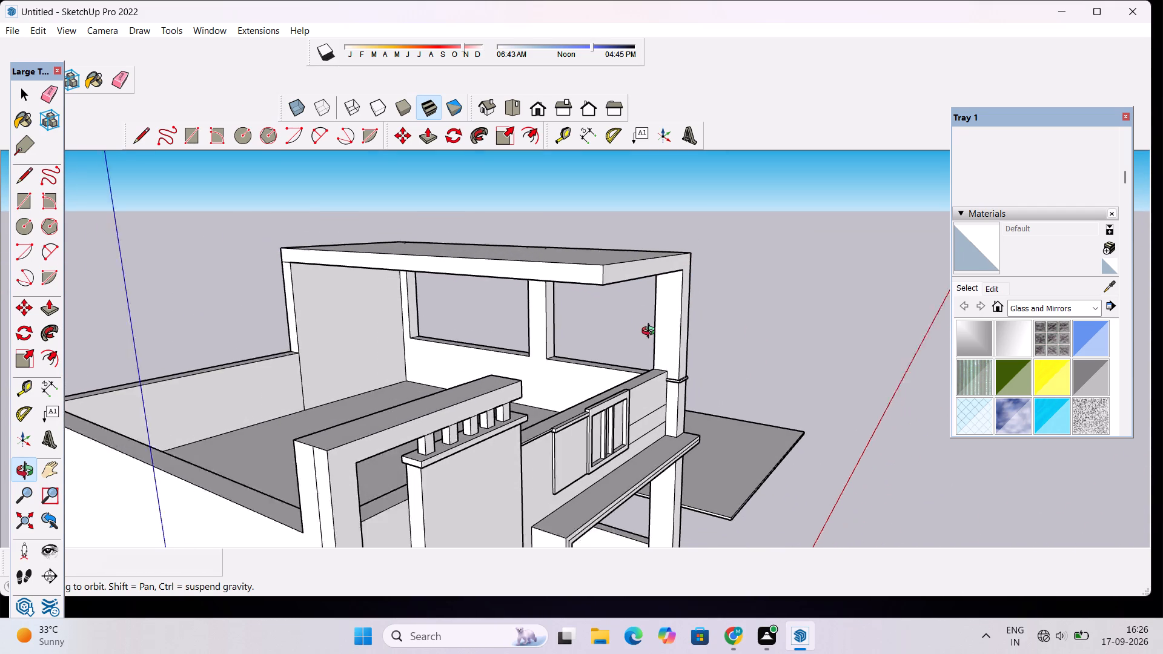
pyautogui.scroll(-3, 651, 332)
pyautogui.moveTo(660, 325); pyautogui.dragTo(500, 345)
pyautogui.scroll(4, 519, 353)
pyautogui.moveTo(684, 343); pyautogui.dragTo(662, 342)
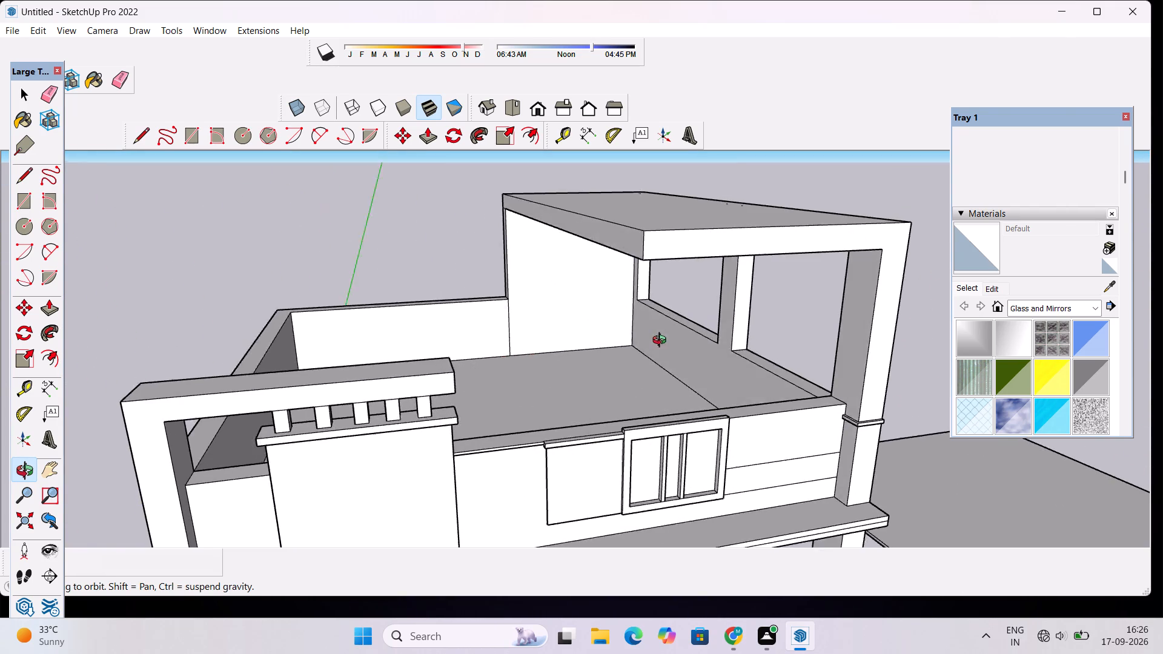
pyautogui.moveTo(662, 342); pyautogui.dragTo(616, 330)
pyautogui.scroll(-4, 616, 330)
pyautogui.keyDown('shift'); pyautogui.moveTo(618, 342); pyautogui.dragTo(580, 335); pyautogui.keyUp('shift')
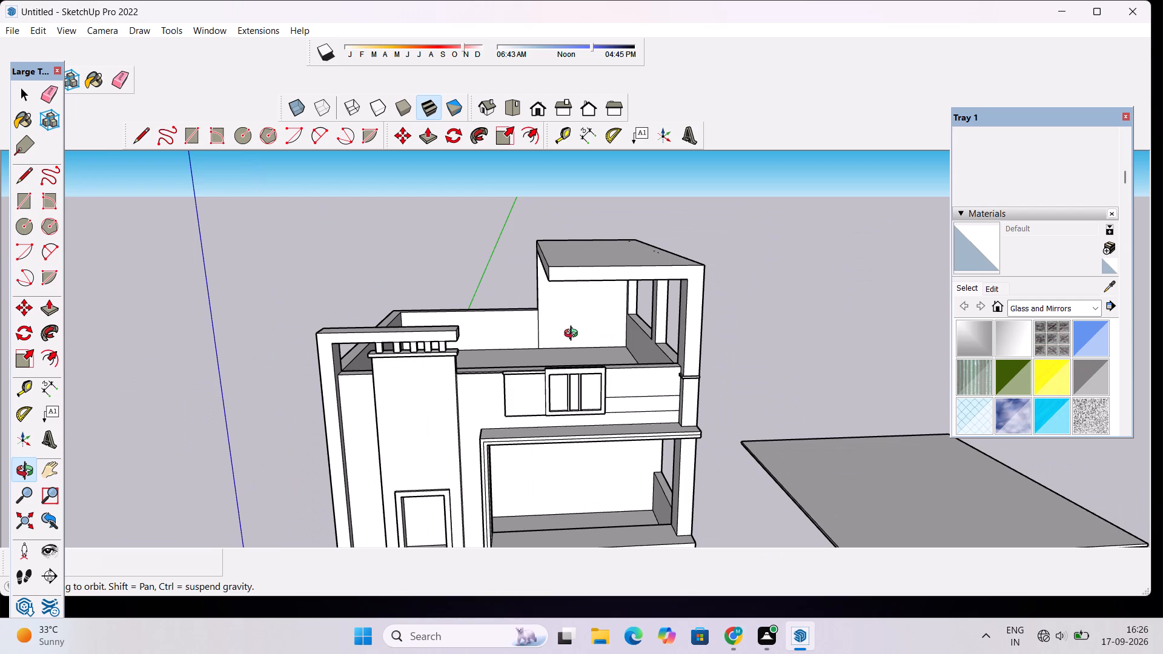
pyautogui.scroll(2, 574, 335)
pyautogui.keyDown('shift'); pyautogui.moveTo(572, 334); pyautogui.dragTo(533, 343); pyautogui.keyUp('shift')
pyautogui.scroll(-2, 533, 343)
pyautogui.moveTo(558, 340); pyautogui.dragTo(557, 355)
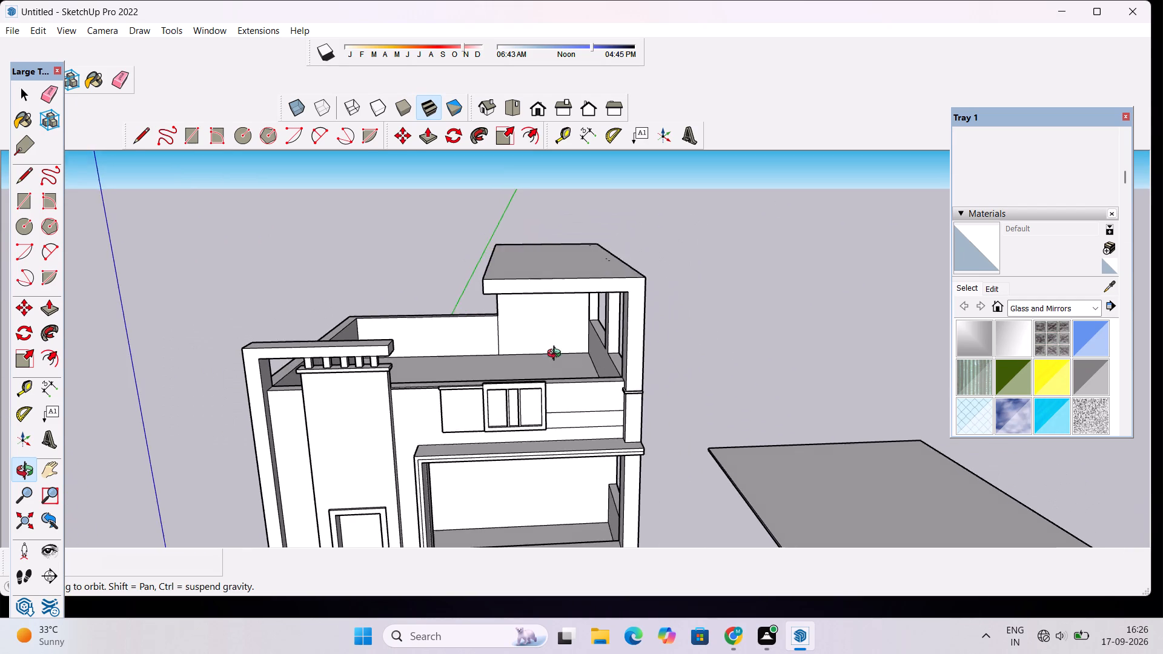
pyautogui.moveTo(557, 355); pyautogui.dragTo(551, 366)
# Examine the terrace floor, the marked rear wall and the side openings under the canopy up close.
pyautogui.scroll(5, 551, 363)
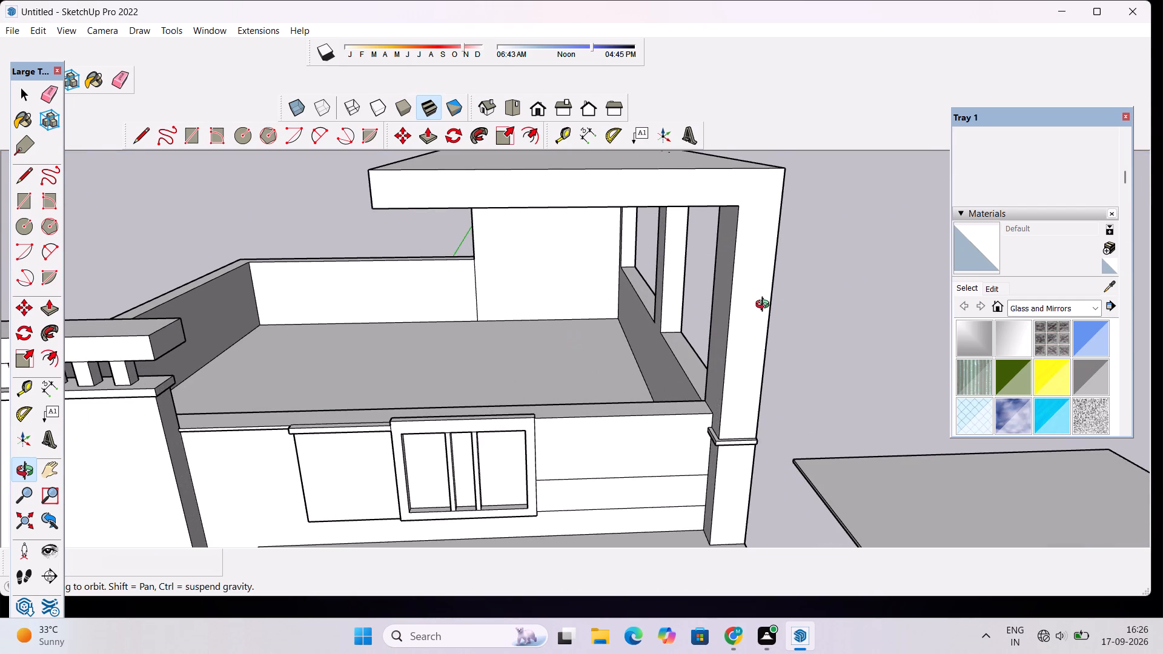
pyautogui.scroll(1, 763, 306)
pyautogui.scroll(-2, 705, 319)
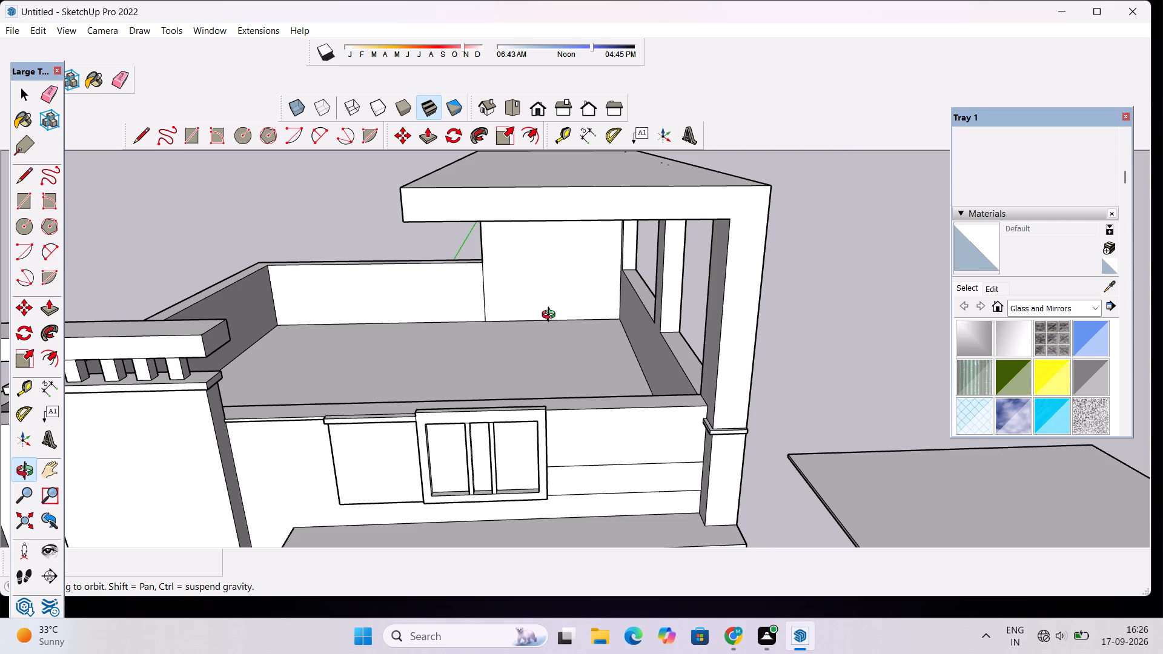
pyautogui.scroll(2, 552, 316)
pyautogui.moveTo(458, 325); pyautogui.dragTo(580, 341)
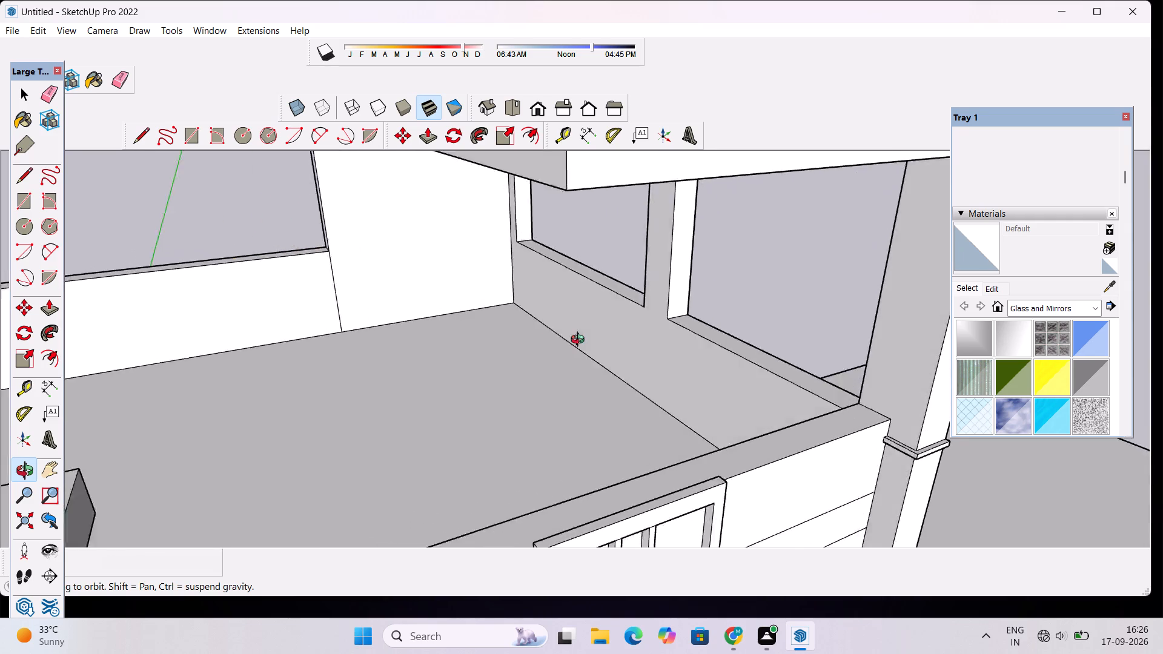
pyautogui.moveTo(580, 341); pyautogui.dragTo(721, 341)
pyautogui.scroll(-8, 558, 326)
pyautogui.moveTo(485, 335); pyautogui.dragTo(575, 328)
pyautogui.scroll(3, 428, 321)
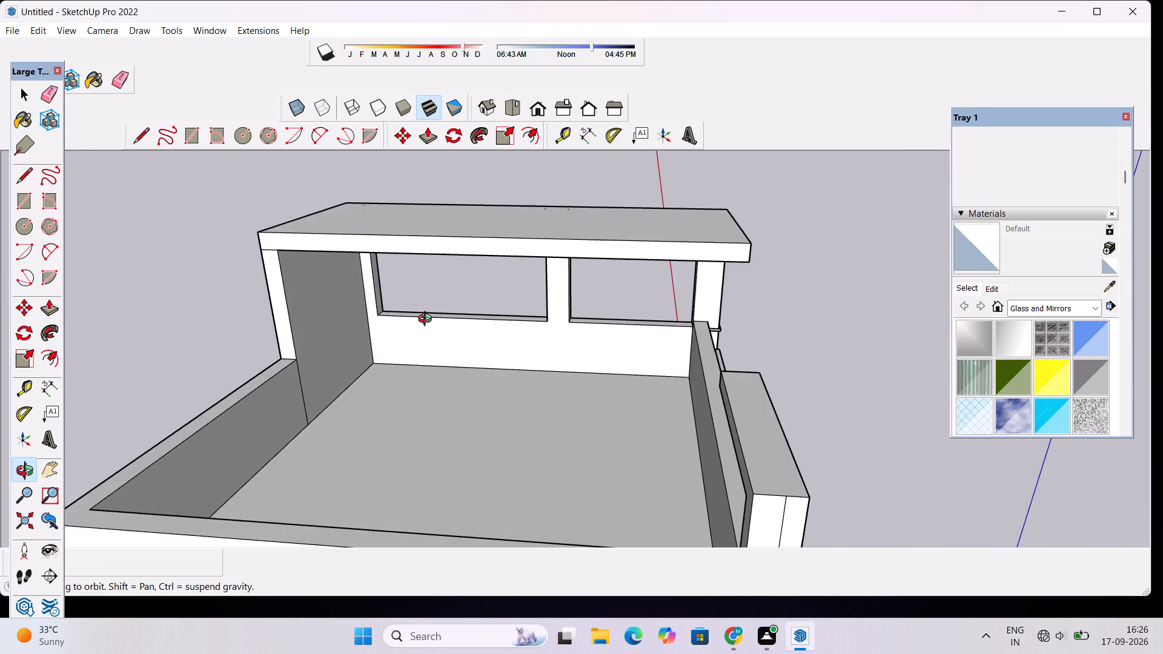
# Place a vertical guide 2' from the existing vertical line on the rear parapet's inner face, away from the raised wall.
pyautogui.moveTo(416, 320); pyautogui.dragTo(518, 320)
pyautogui.scroll(-3, 518, 320)
pyautogui.moveTo(466, 319); pyautogui.dragTo(503, 334)
pyautogui.scroll(3, 419, 341)
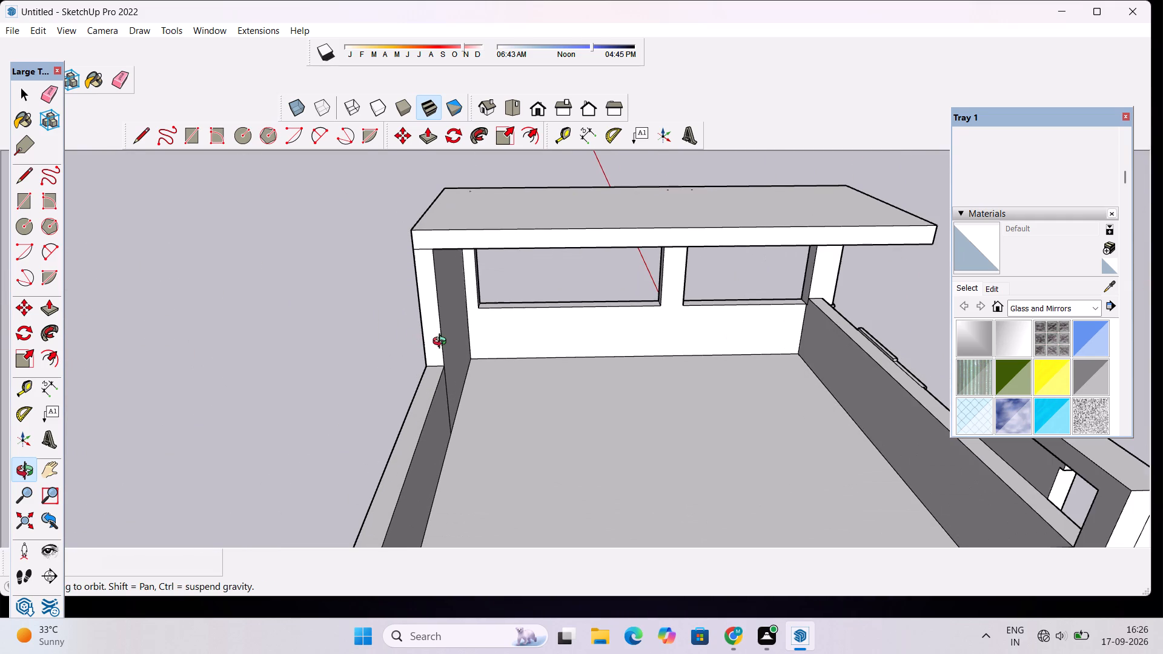
pyautogui.moveTo(489, 417); pyautogui.dragTo(366, 386)
pyautogui.scroll(3, 451, 385)
pyautogui.moveTo(451, 383); pyautogui.dragTo(406, 383)
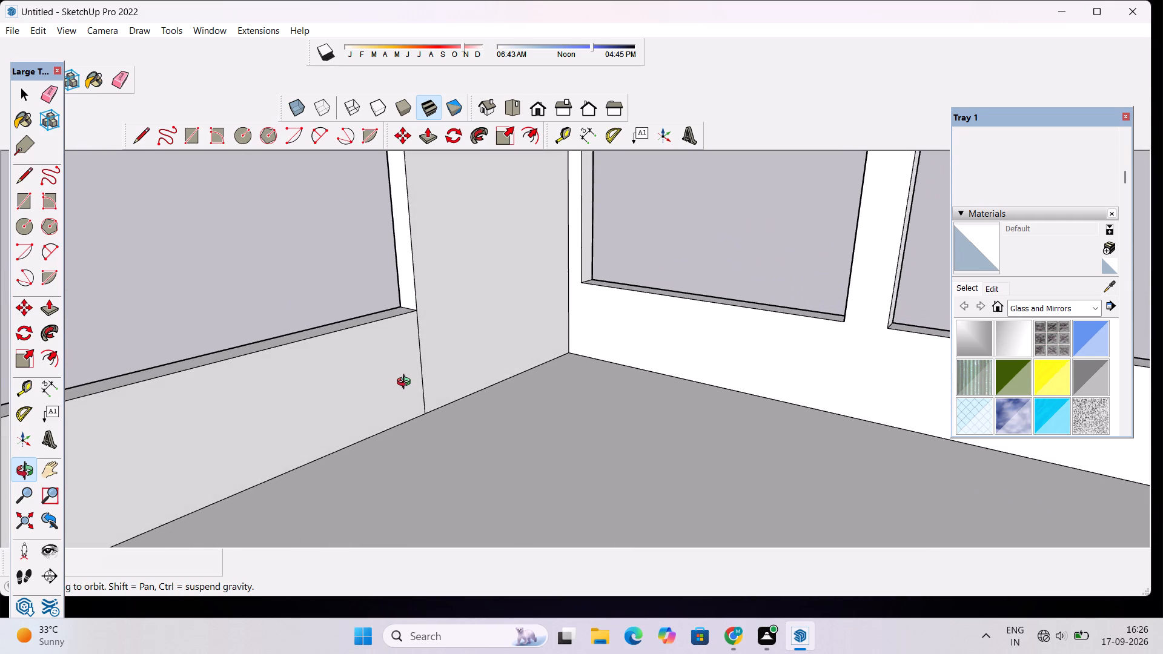
pyautogui.scroll(2, 406, 383)
pyautogui.press('t')
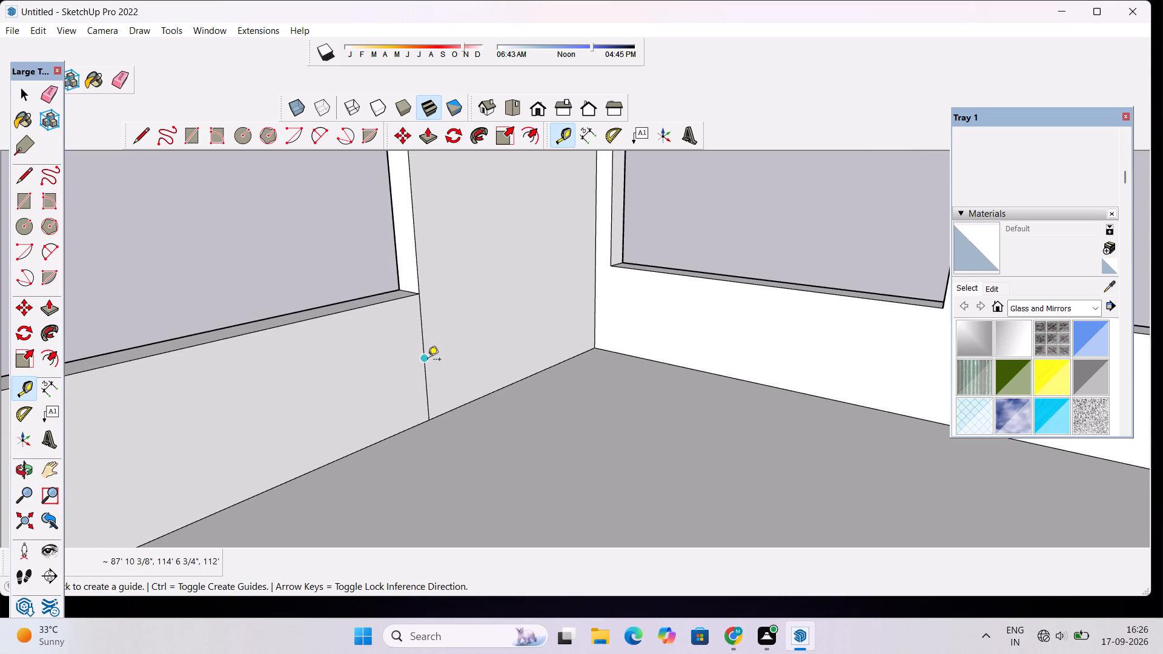
pyautogui.click(428, 360)
pyautogui.write("2'")
pyautogui.press('Return')
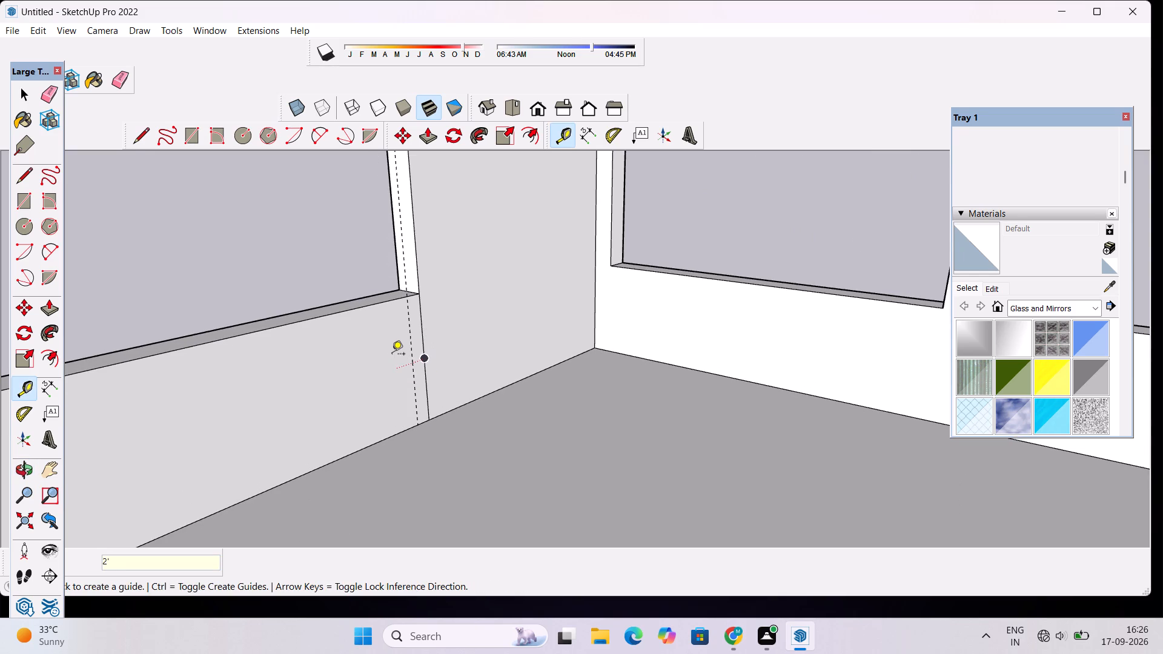
# Draw an 18' vertical line along the guide, from the terrace floor to the parapet's top edge.
pyautogui.press('l')
pyautogui.click(420, 426)
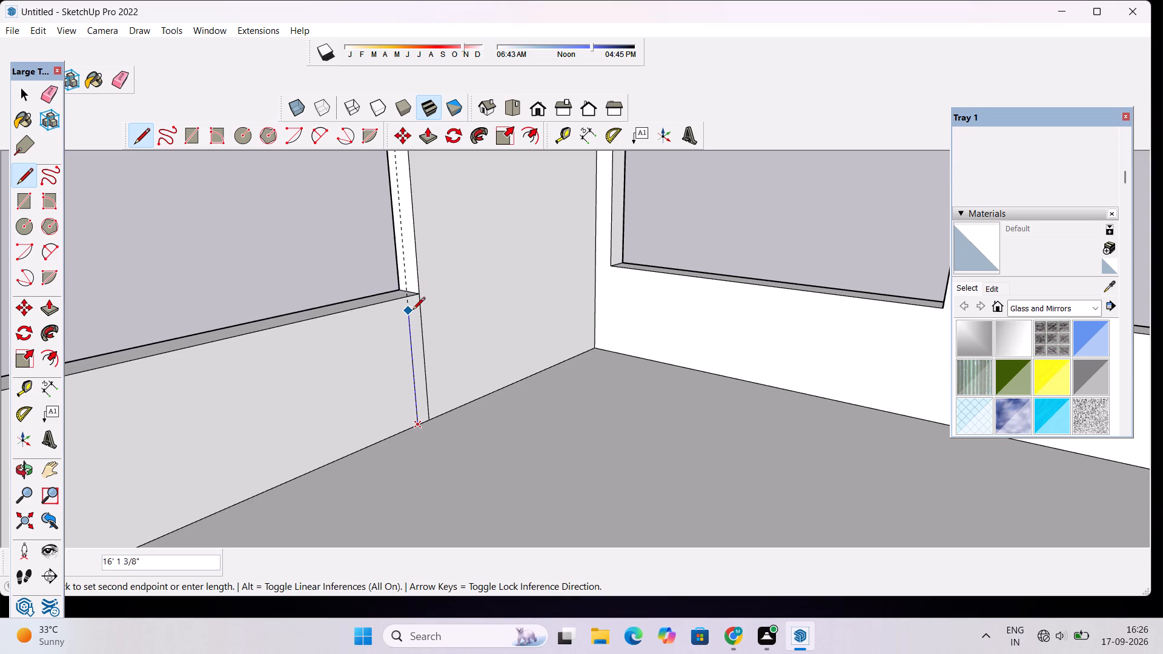
pyautogui.press('space')
pyautogui.scroll(3, 417, 314)
pyautogui.press('l')
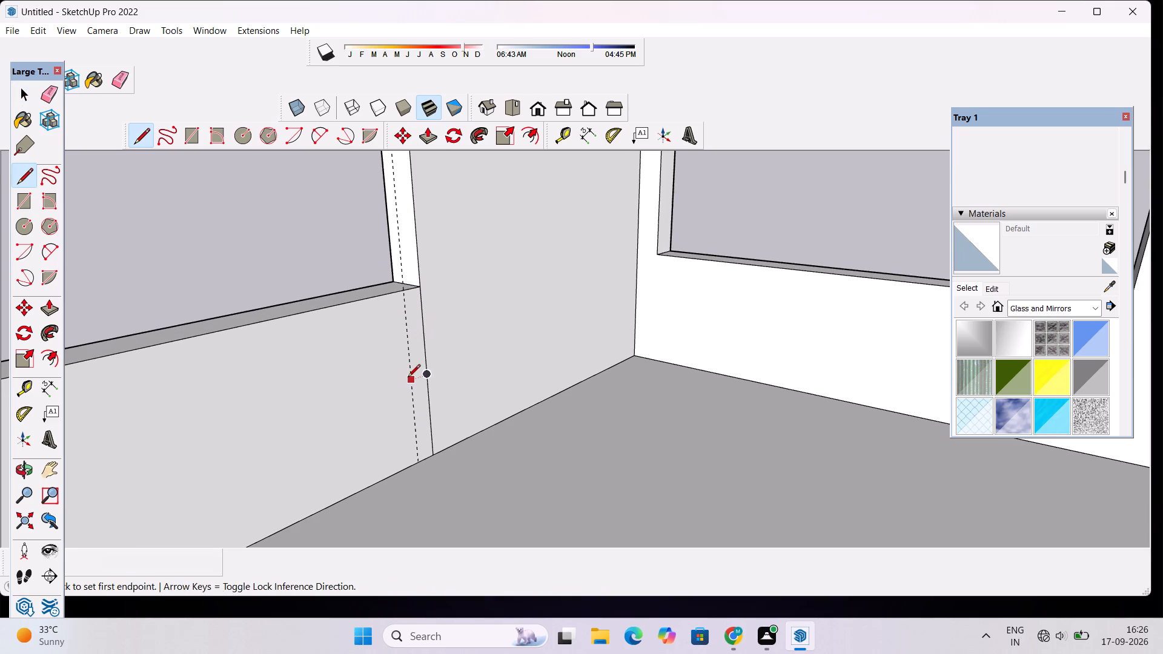
pyautogui.click(419, 464)
pyautogui.click(409, 291)
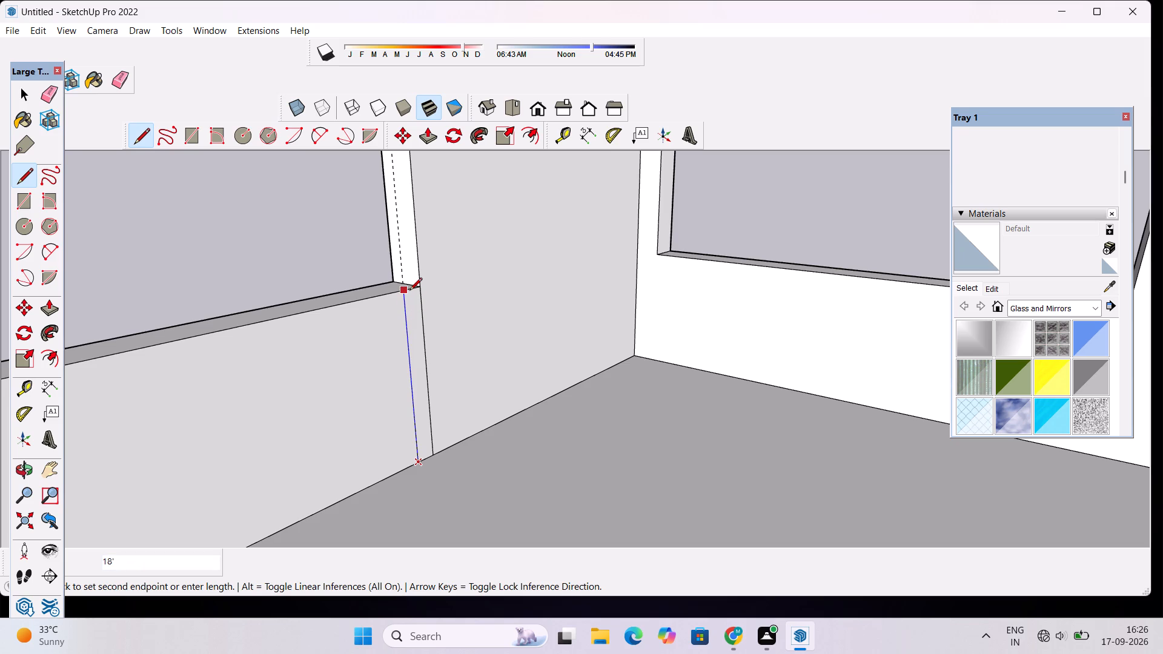
pyautogui.press('space')
# Pull the raised wall's end face out 2' along the parapet to meet the new vertical line.
pyautogui.press('p')
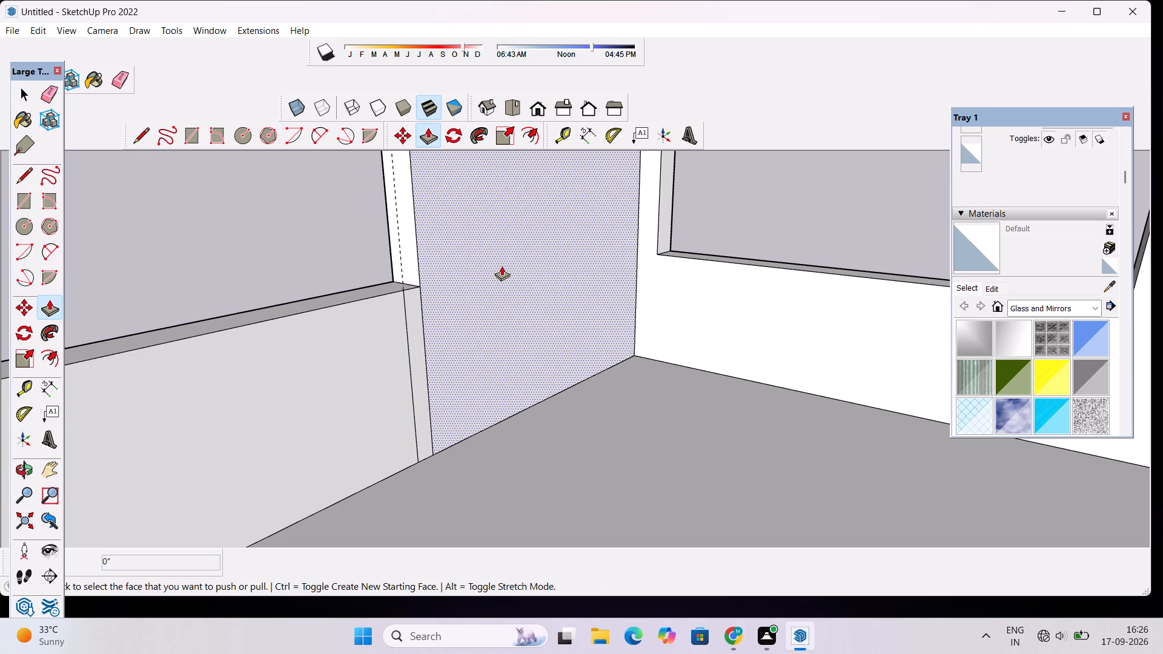
pyautogui.click(414, 269)
pyautogui.click(405, 286)
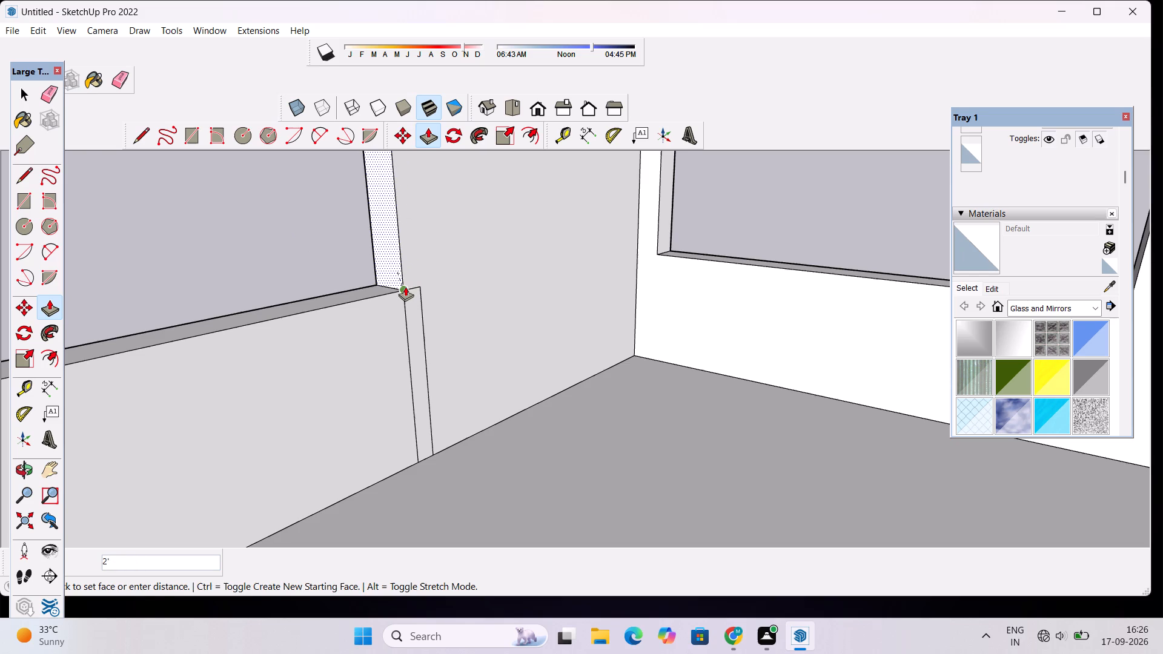
pyautogui.scroll(-4, 428, 305)
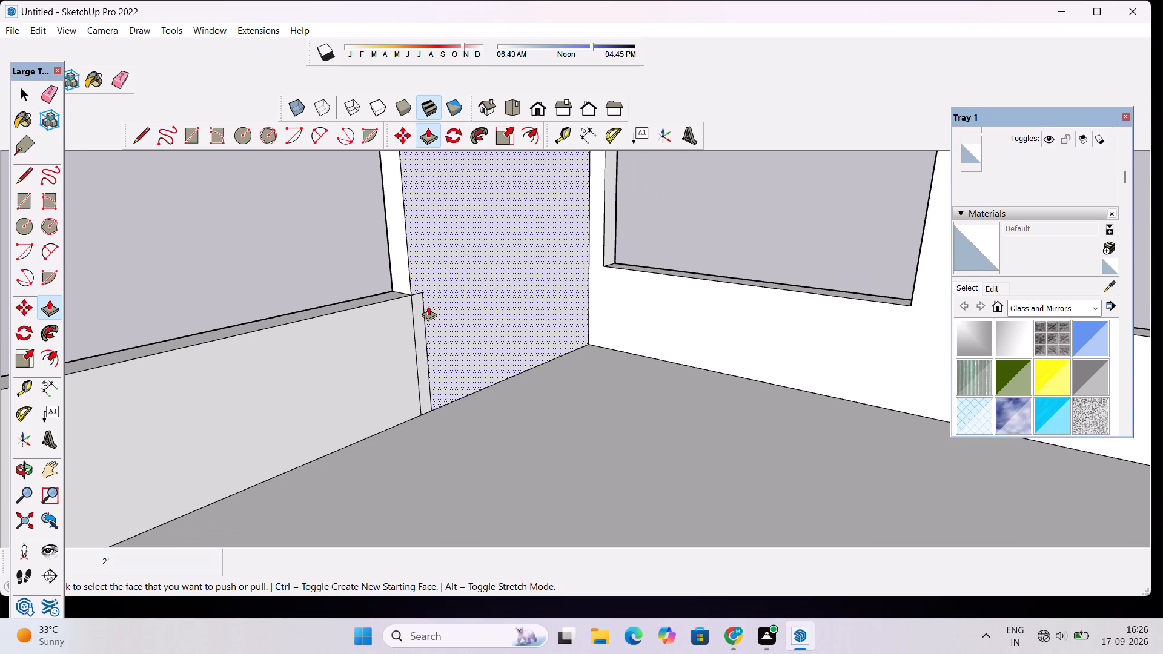
pyautogui.press('space')
pyautogui.press('space')
# Erase the two vertical lines and the short edge between them on the extended wall's inner face.
pyautogui.scroll(-4, 428, 306)
pyautogui.scroll(7, 428, 306)
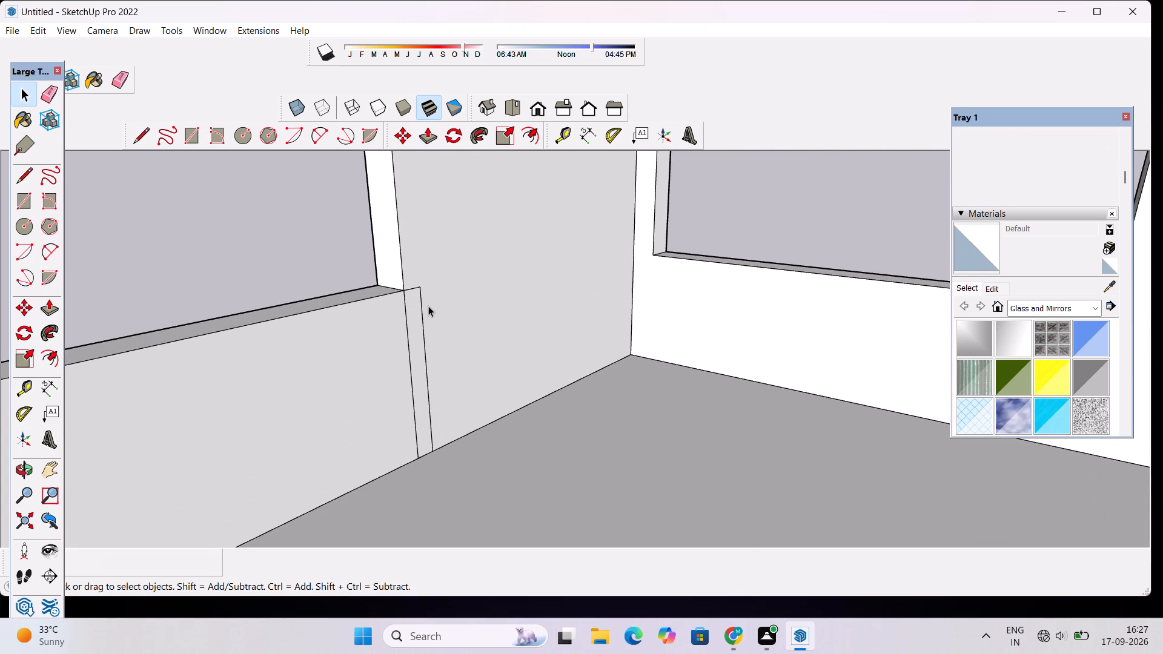
pyautogui.press('e')
pyautogui.scroll(3, 426, 311)
pyautogui.moveTo(417, 277); pyautogui.dragTo(397, 318)
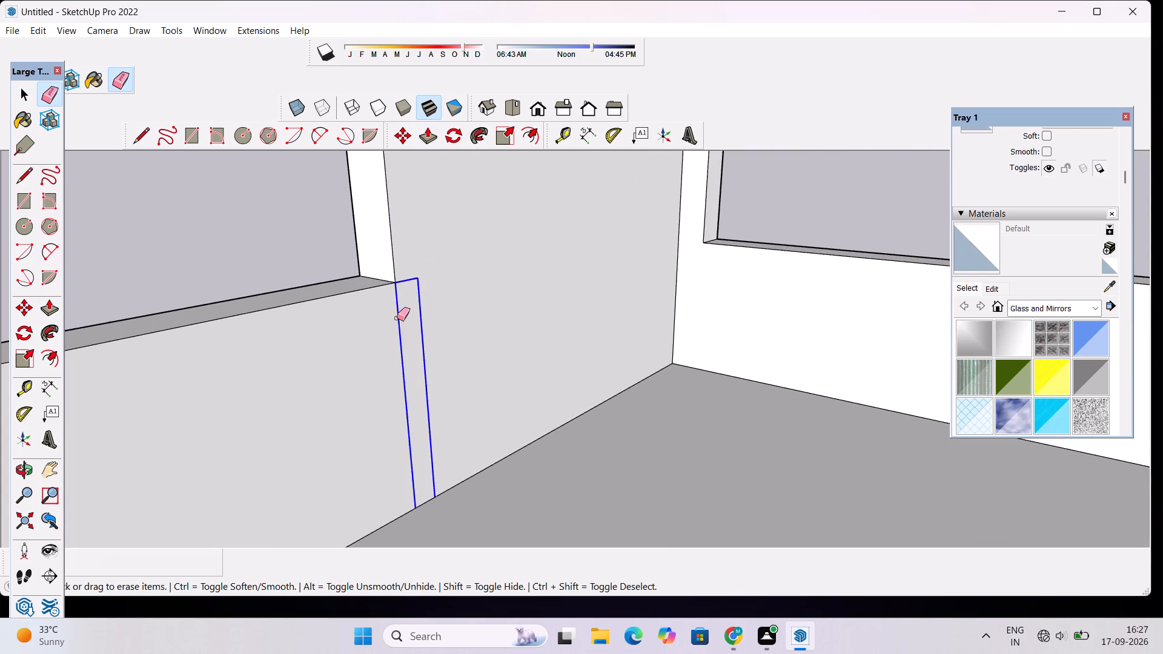
pyautogui.moveTo(397, 318); pyautogui.dragTo(396, 323)
# Push/Pull the canopy slab's overhanging edge outward until it is flush with the extended raised wall's end face.
pyautogui.scroll(-9, 418, 282)
pyautogui.press('o')
pyautogui.scroll(-4, 422, 285)
pyautogui.moveTo(505, 305); pyautogui.dragTo(382, 328)
pyautogui.click(377, 328)
pyautogui.moveTo(474, 286); pyautogui.dragTo(578, 337)
pyautogui.scroll(-4, 528, 322)
pyautogui.keyDown('shift'); pyautogui.moveTo(487, 276); pyautogui.dragTo(465, 417); pyautogui.keyUp('shift')
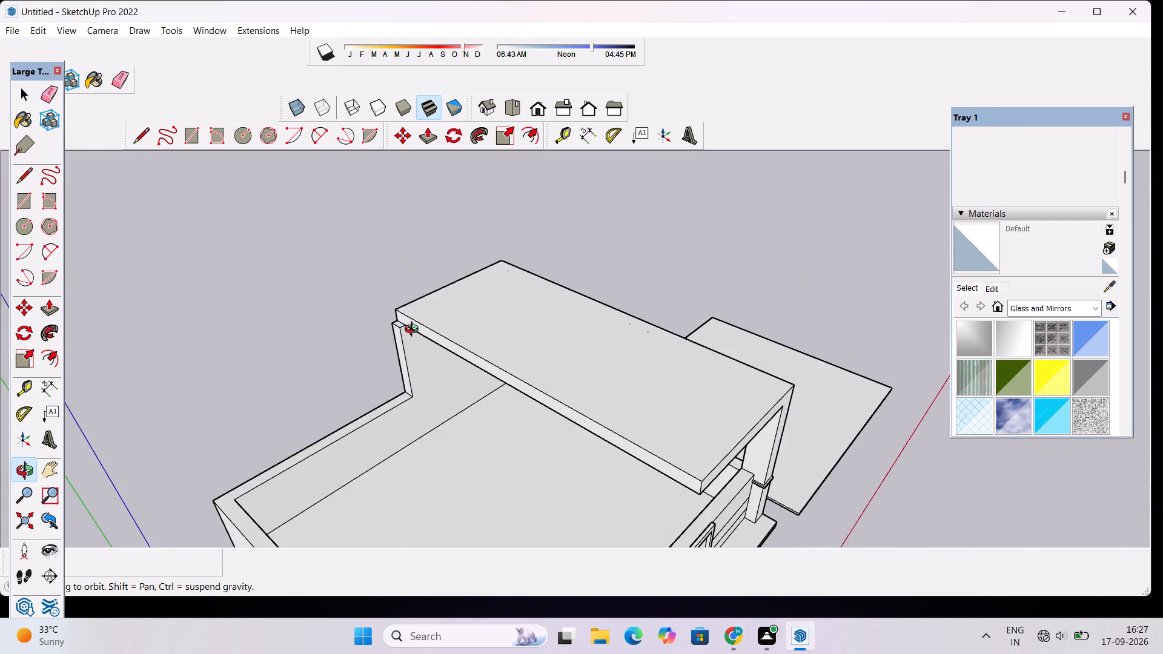
pyautogui.scroll(4, 402, 319)
pyautogui.moveTo(416, 354); pyautogui.dragTo(458, 363)
pyautogui.scroll(3, 440, 357)
pyautogui.keyDown('shift'); pyautogui.moveTo(432, 361); pyautogui.dragTo(411, 344); pyautogui.keyUp('shift')
pyautogui.keyDown('shift'); pyautogui.scroll(2, 383, 333); pyautogui.keyUp('shift')
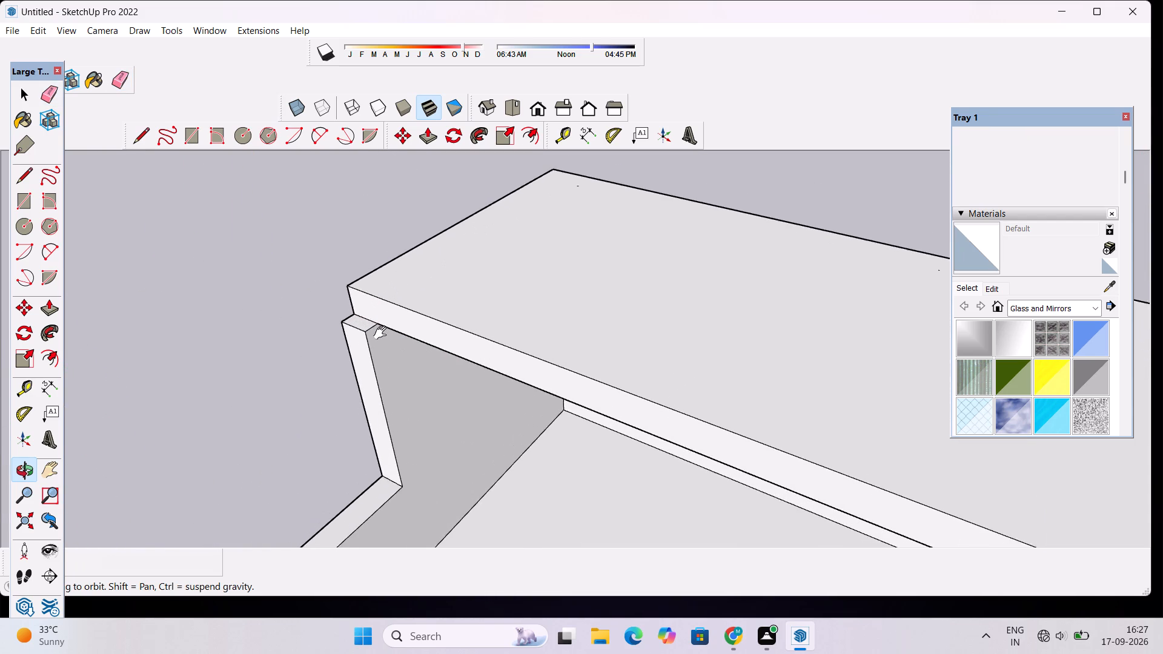
pyautogui.keyDown('shift'); pyautogui.scroll(1, 383, 333); pyautogui.keyUp('shift')
pyautogui.press('p')
pyautogui.click(367, 297)
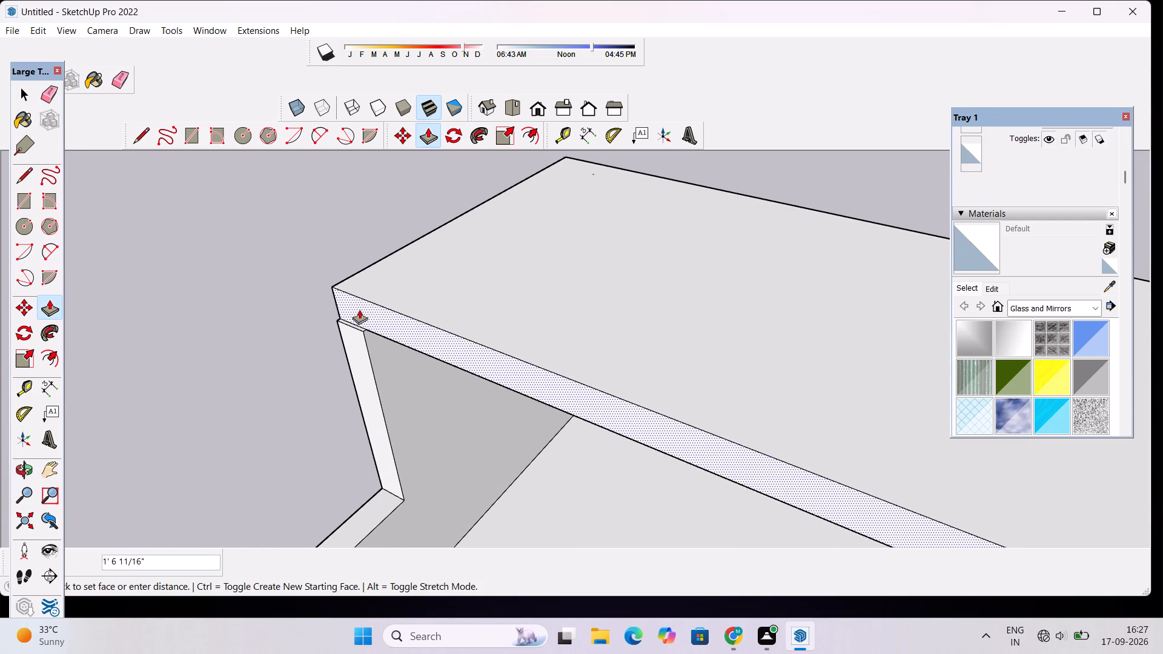
pyautogui.click(382, 389)
# Examine the extended canopy, the raised wall and the posts from the side, the front and underneath.
pyautogui.scroll(-6, 331, 349)
pyautogui.press('o')
pyautogui.moveTo(432, 406); pyautogui.dragTo(322, 357)
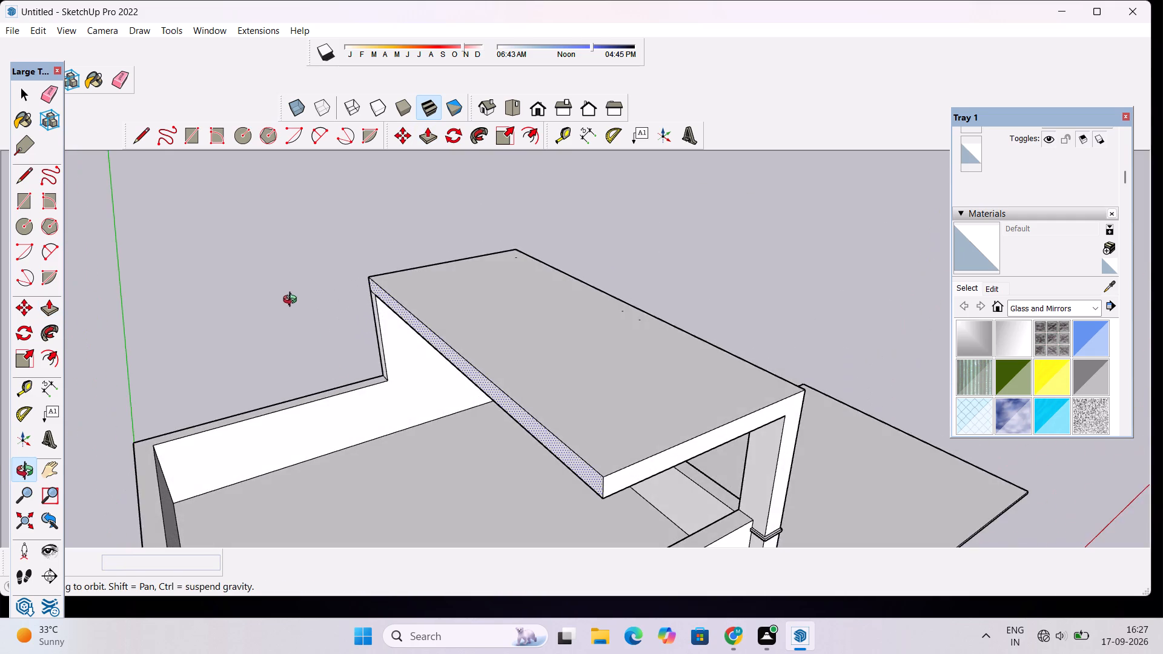
pyautogui.scroll(-5, 291, 297)
pyautogui.moveTo(417, 417); pyautogui.dragTo(331, 360)
pyautogui.scroll(4, 300, 354)
pyautogui.moveTo(579, 411); pyautogui.dragTo(555, 388)
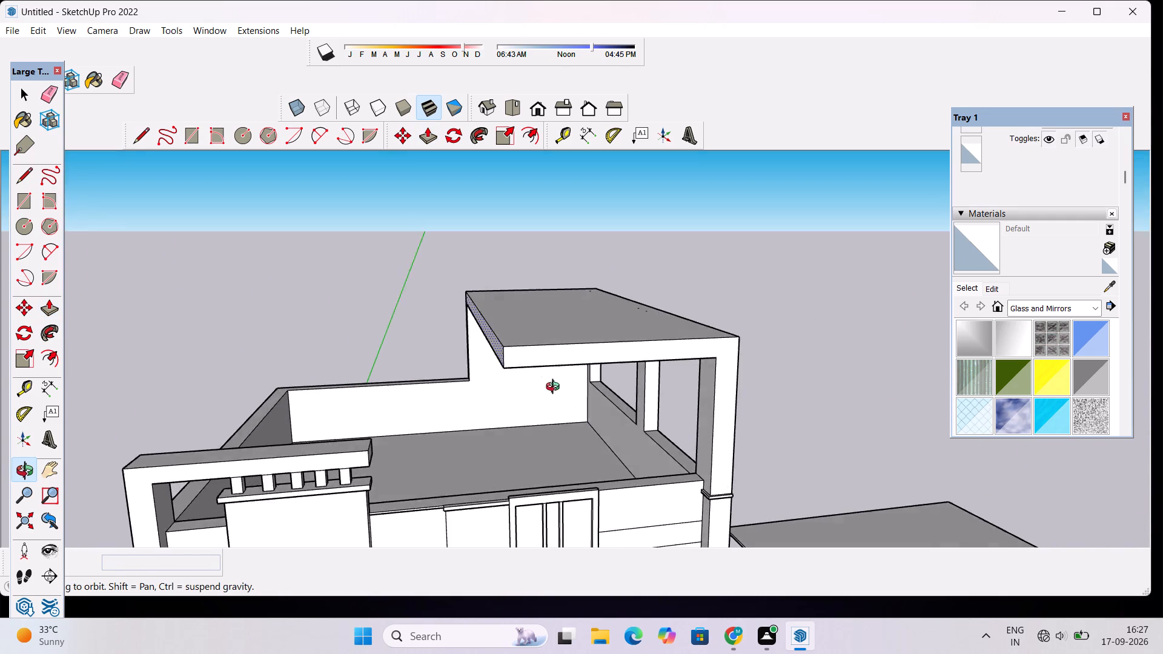
pyautogui.moveTo(555, 388); pyautogui.dragTo(486, 339)
pyautogui.scroll(3, 481, 337)
pyautogui.keyDown('shift'); pyautogui.moveTo(580, 389); pyautogui.dragTo(365, 307); pyautogui.keyUp('shift')
pyautogui.scroll(-4, 365, 307)
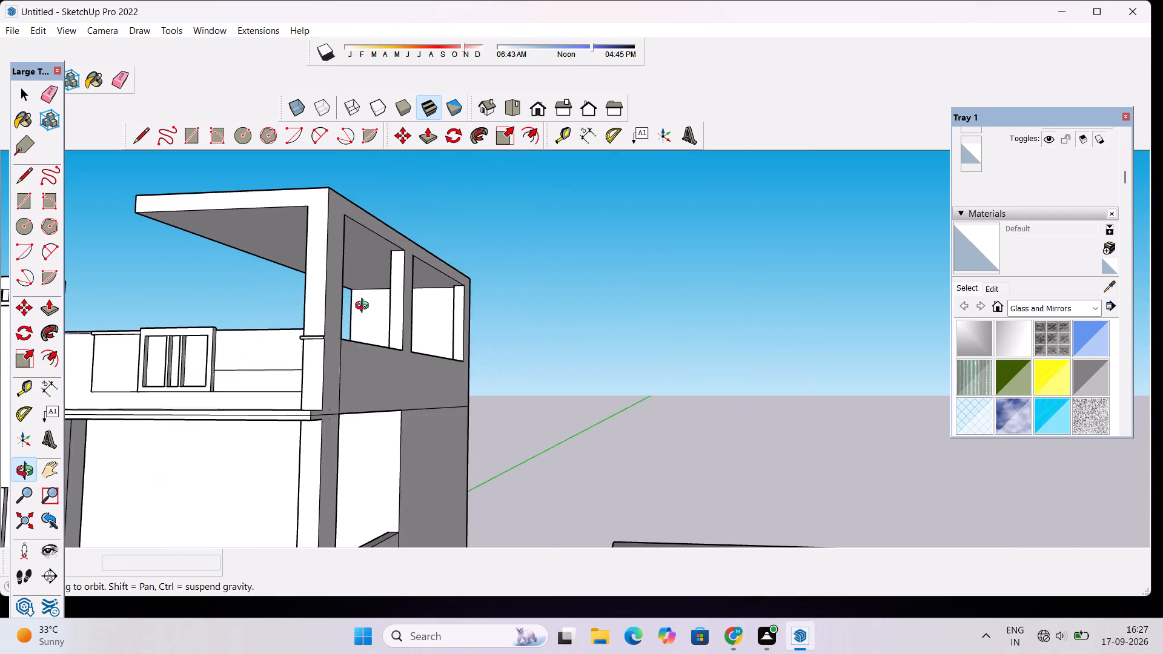
pyautogui.moveTo(364, 317); pyautogui.dragTo(490, 345)
pyautogui.scroll(-6, 491, 344)
pyautogui.keyDown('shift'); pyautogui.moveTo(640, 343); pyautogui.dragTo(607, 375); pyautogui.keyUp('shift')
pyautogui.scroll(-4, 482, 357)
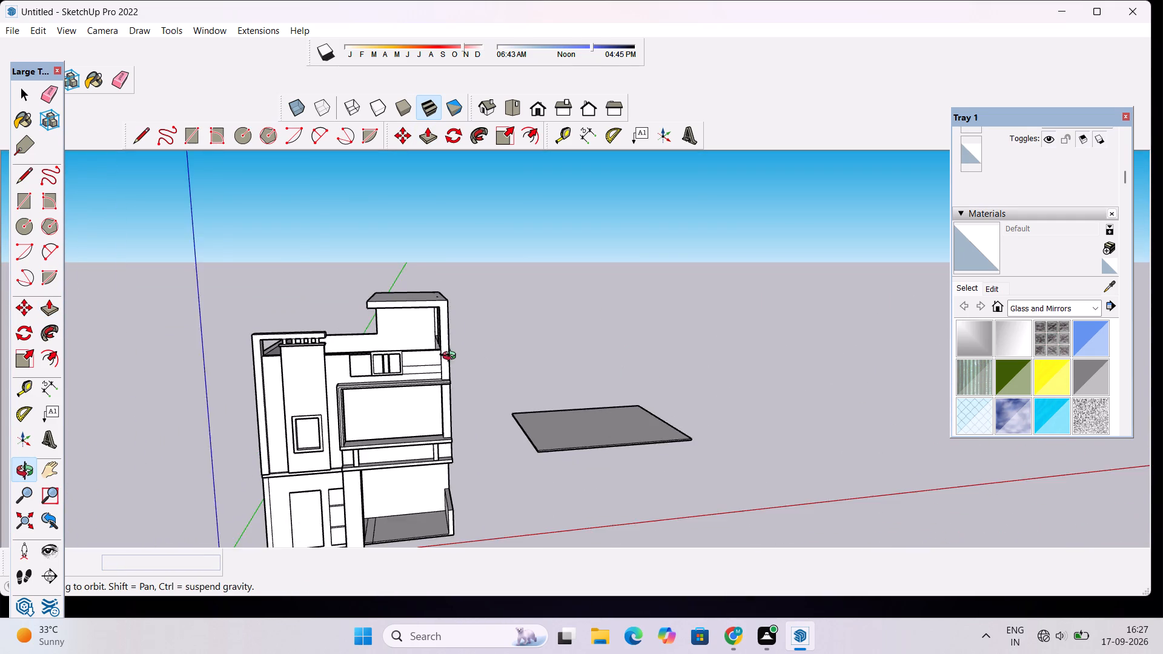
pyautogui.keyDown('shift'); pyautogui.moveTo(451, 357); pyautogui.dragTo(535, 403); pyautogui.keyUp('shift')
pyautogui.scroll(4, 490, 381)
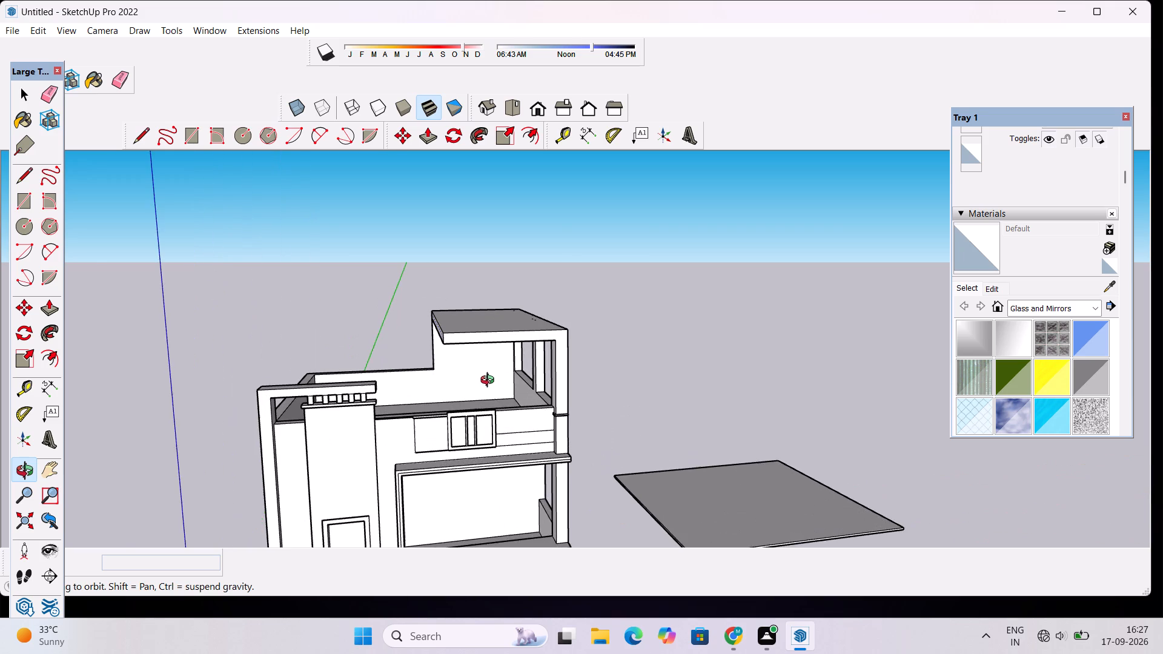
pyautogui.scroll(1, 480, 374)
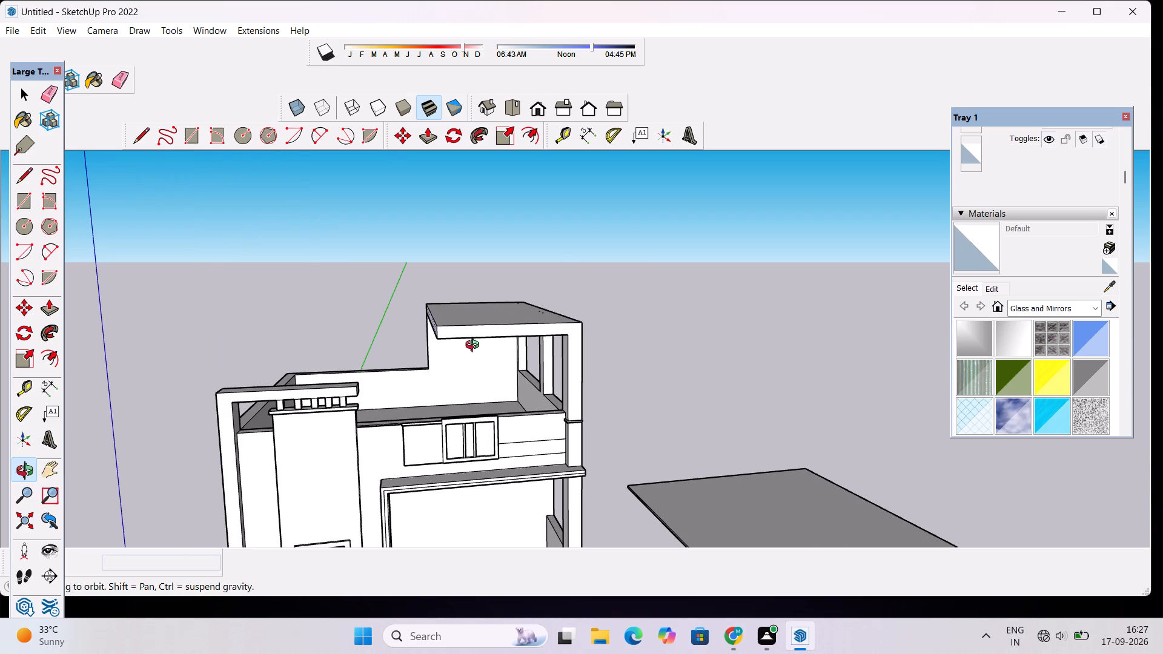
pyautogui.scroll(-1, 433, 342)
pyautogui.moveTo(429, 348); pyautogui.dragTo(562, 320)
pyautogui.scroll(2, 422, 360)
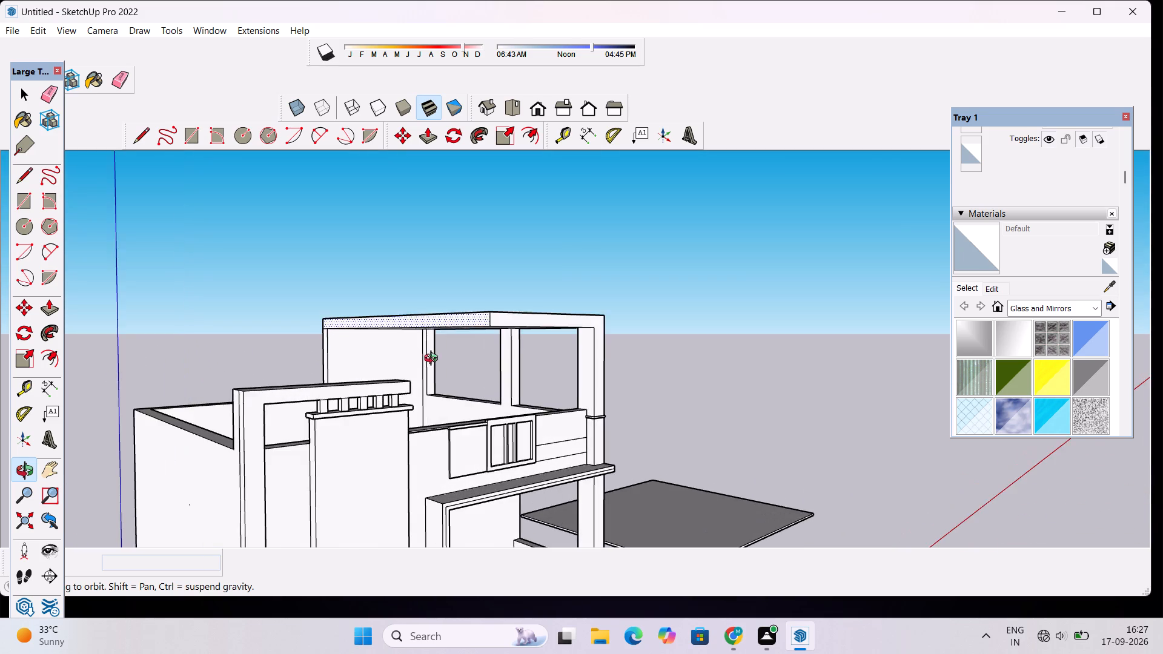
pyautogui.moveTo(472, 364); pyautogui.dragTo(301, 280)
pyautogui.moveTo(515, 368); pyautogui.dragTo(500, 396)
pyautogui.moveTo(509, 426); pyautogui.dragTo(472, 381)
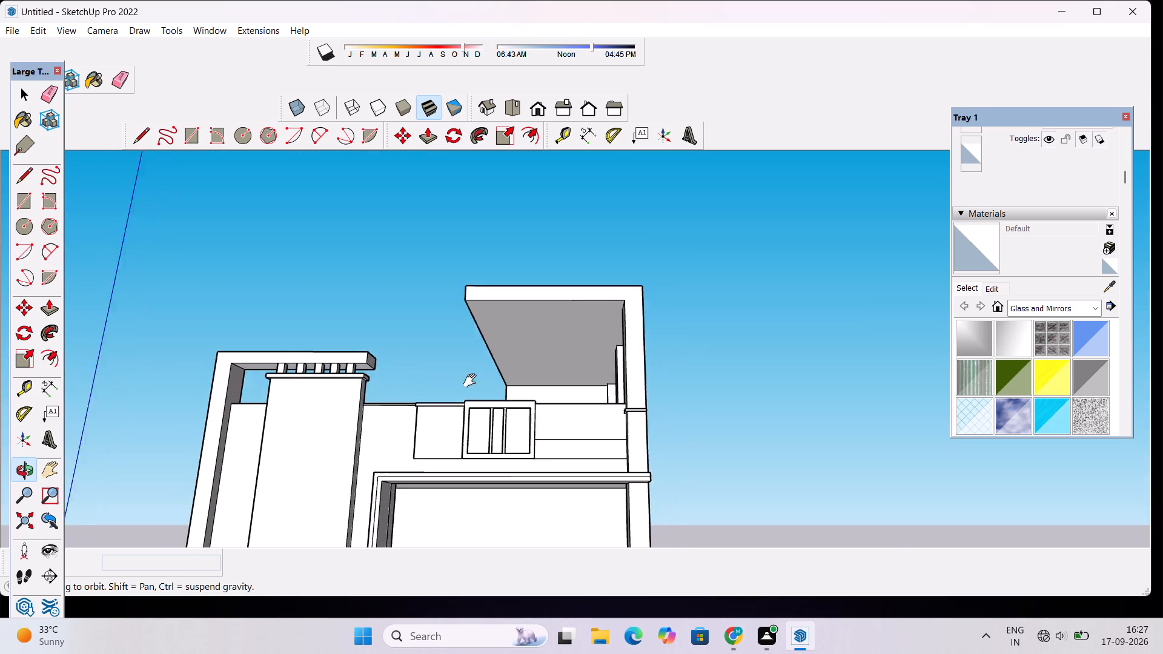
pyautogui.moveTo(472, 381); pyautogui.dragTo(470, 380)
pyautogui.moveTo(528, 349); pyautogui.dragTo(531, 418)
pyautogui.scroll(3, 527, 377)
pyautogui.moveTo(527, 377); pyautogui.dragTo(524, 326)
pyautogui.scroll(-3, 517, 315)
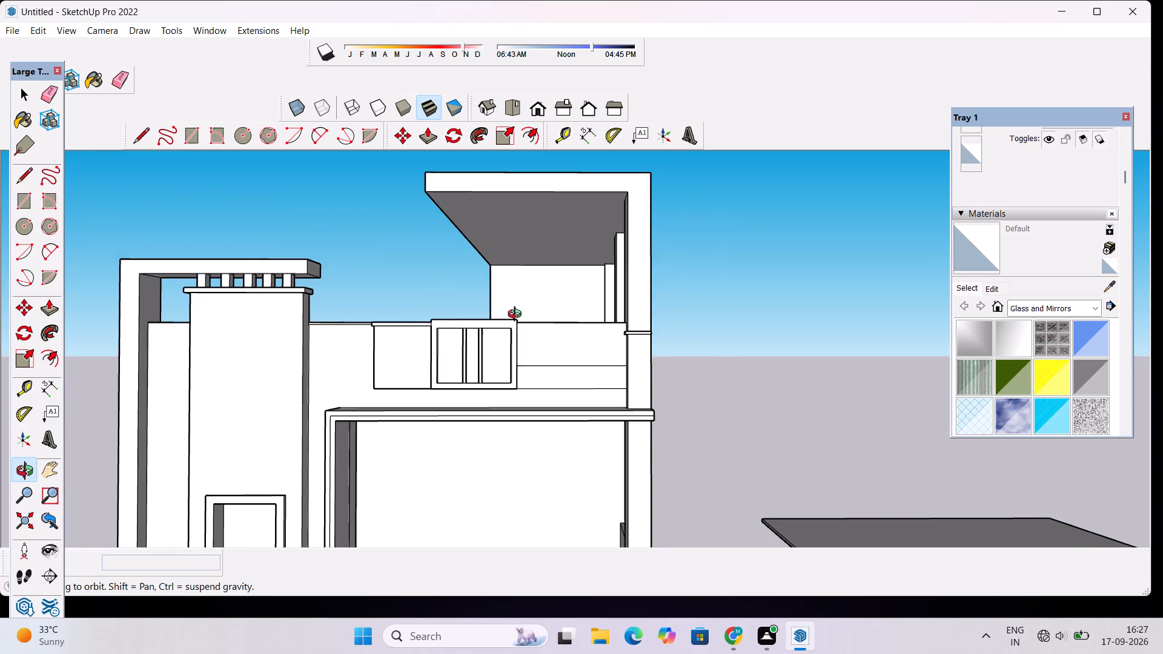
pyautogui.moveTo(517, 288); pyautogui.dragTo(518, 261)
pyautogui.moveTo(518, 261); pyautogui.dragTo(535, 348)
pyautogui.scroll(5, 526, 393)
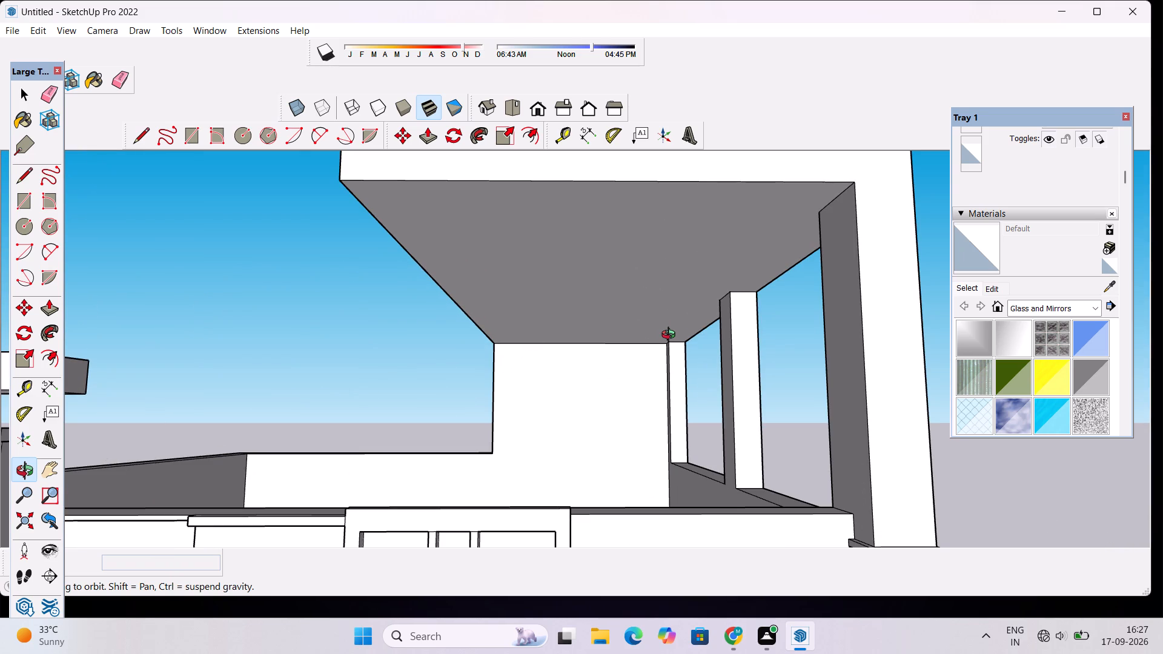
# Draw two parallel lines across the canopy's underside, from the middle post's two inner top corners to the slab's open edge.
pyautogui.press('l')
pyautogui.click(732, 293)
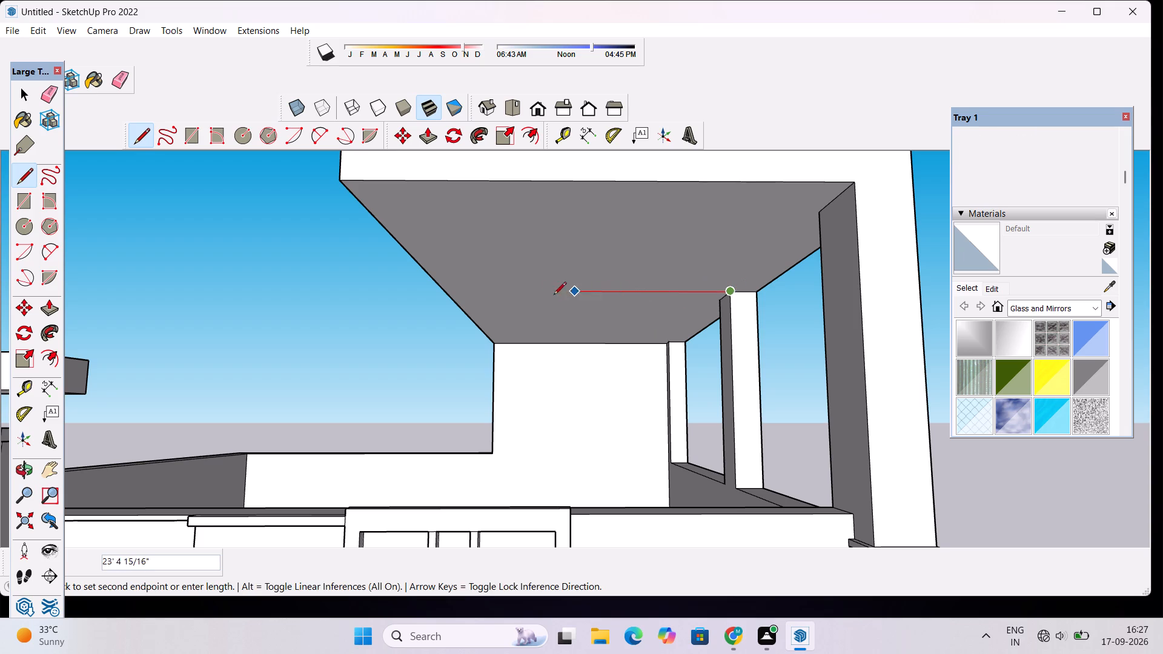
pyautogui.click(445, 294)
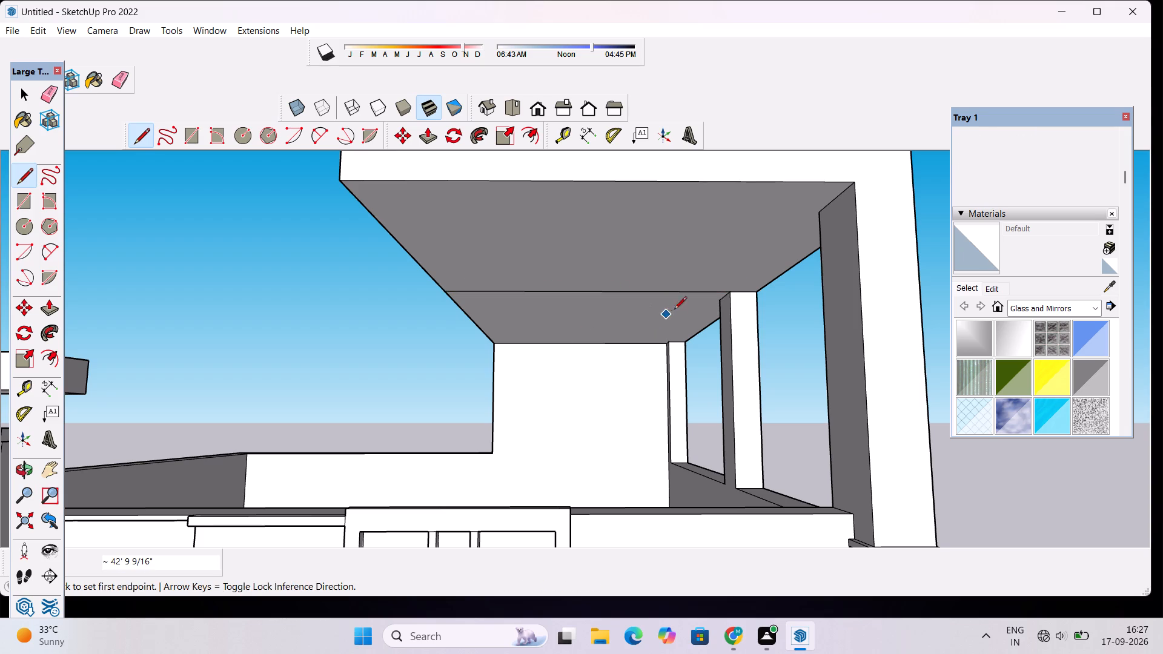
pyautogui.scroll(7, 695, 300)
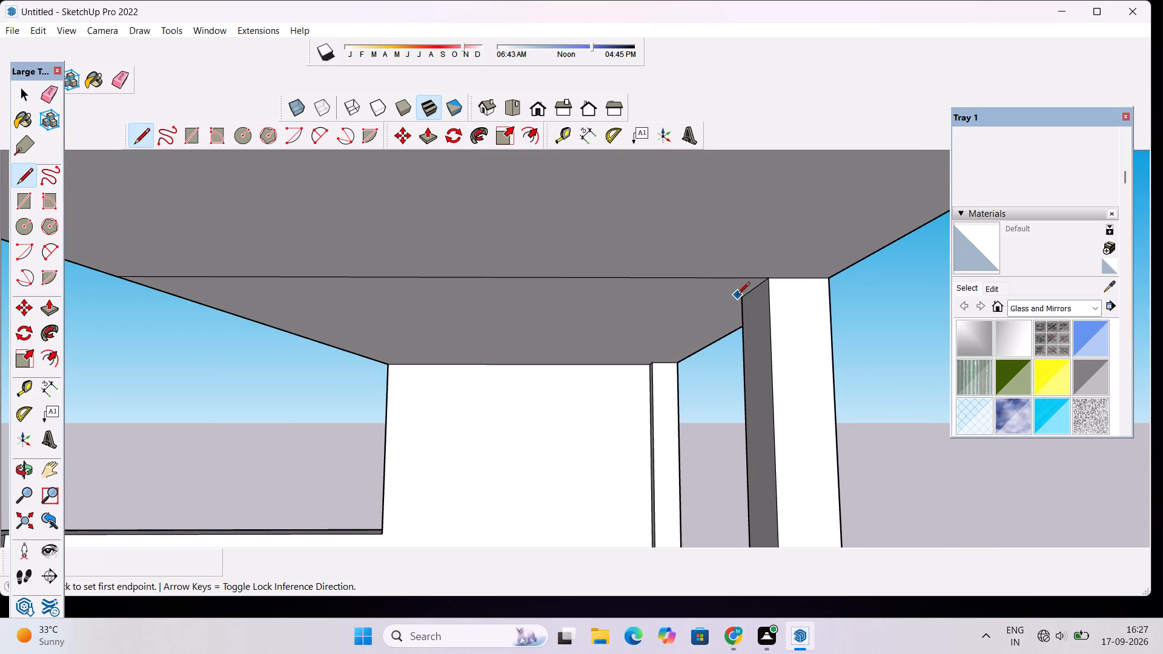
pyautogui.click(744, 300)
pyautogui.scroll(-4, 642, 305)
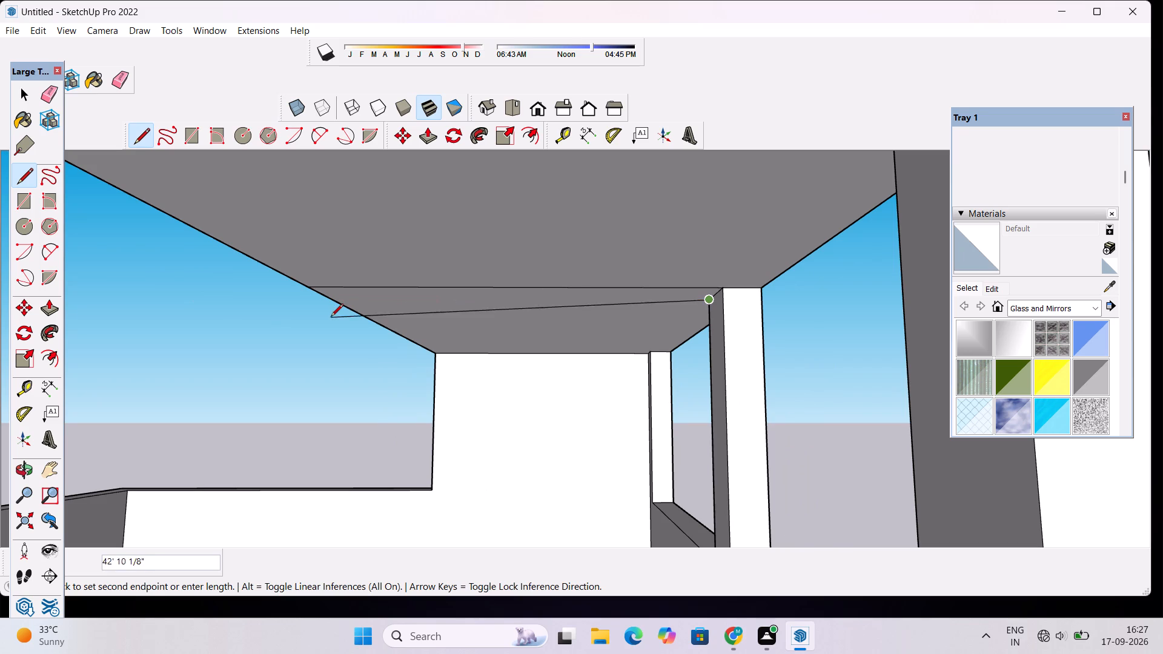
pyautogui.click(338, 304)
pyautogui.press('space')
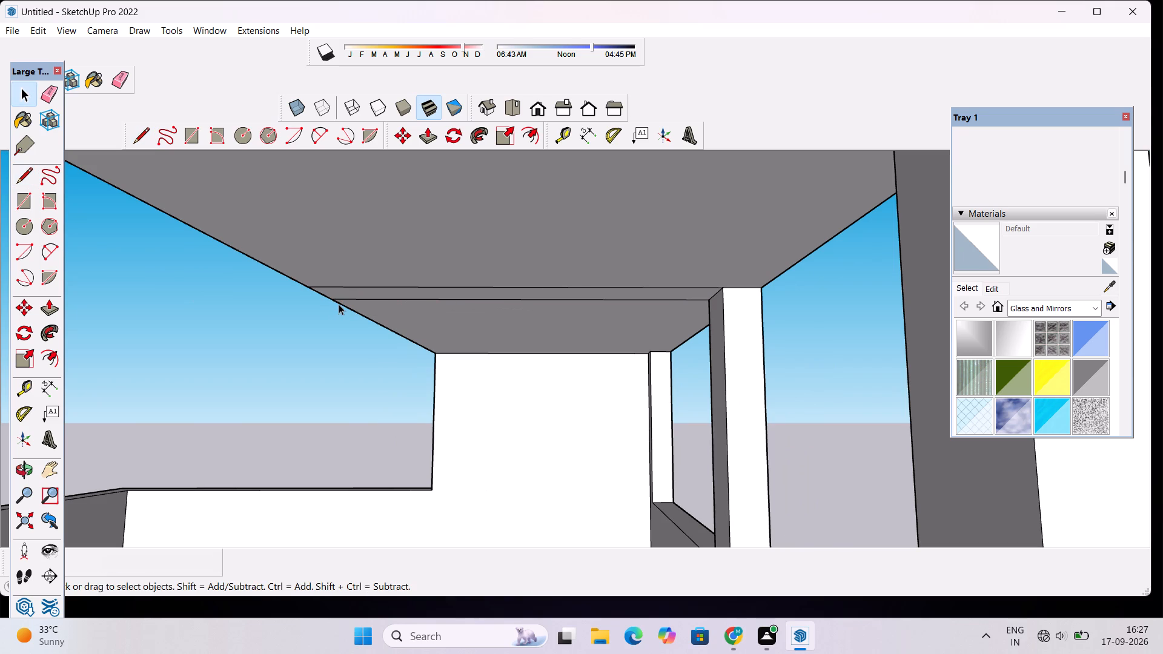
# Pull the narrow strip on the canopy's underside down 2' to form a beam in line with the middle post.
pyautogui.press('p')
pyautogui.click(385, 291)
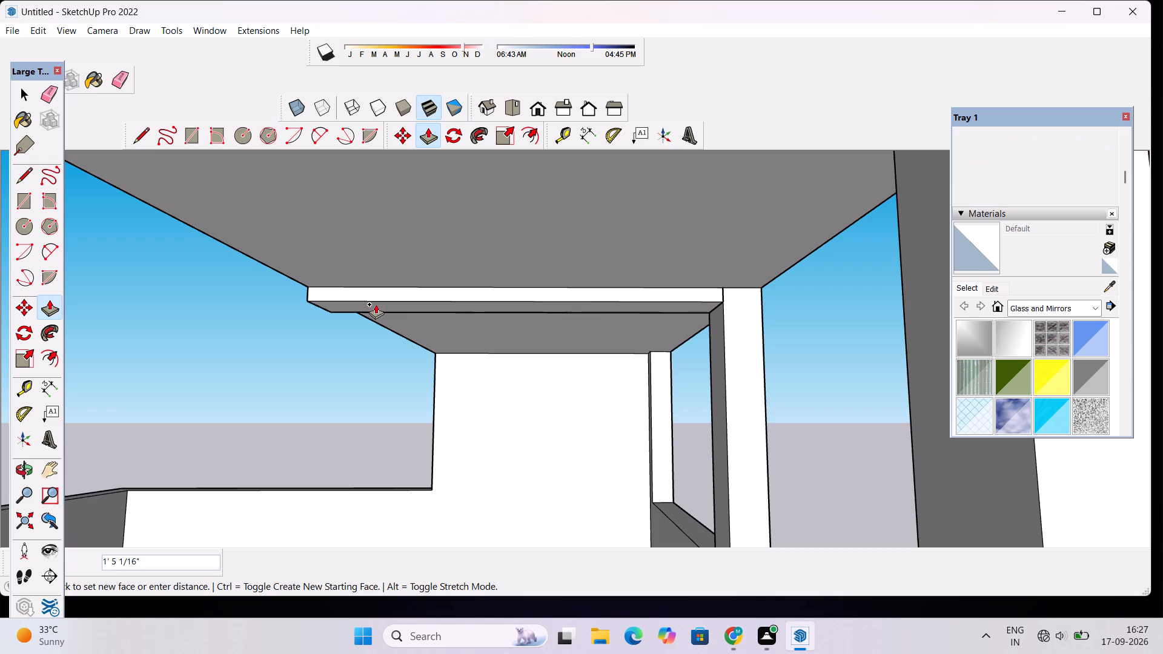
pyautogui.write("2'")
pyautogui.press('Return')
# Examine the new beam under the canopy from the front and the side of the terrace.
pyautogui.press('o')
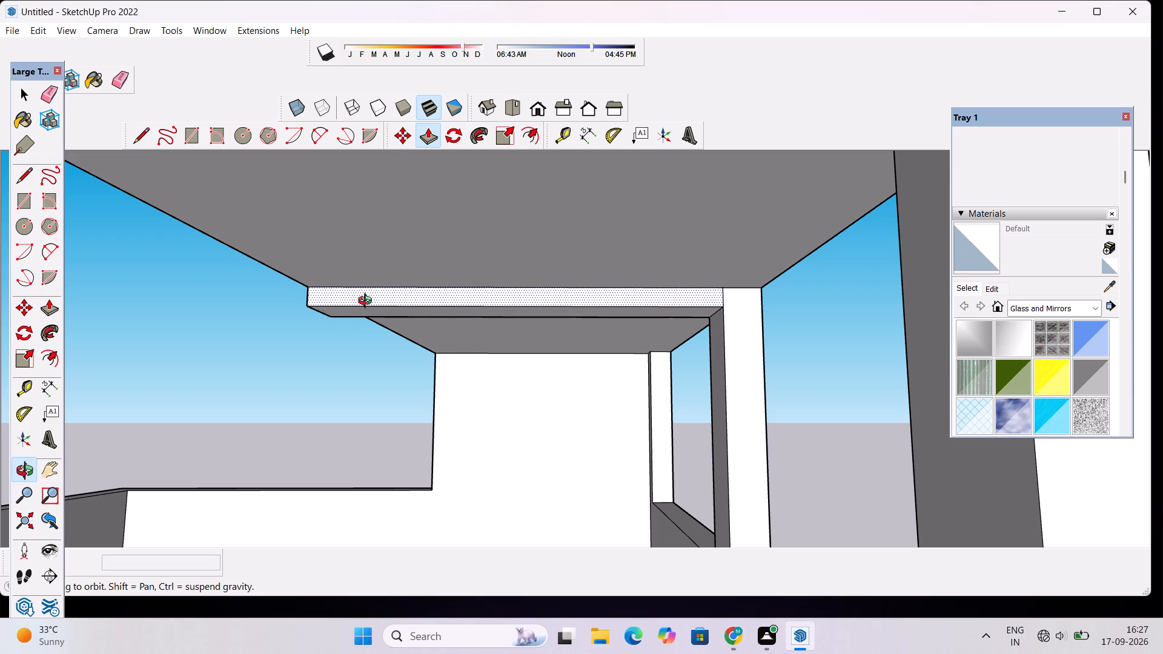
pyautogui.scroll(-5, 365, 293)
pyautogui.moveTo(380, 269); pyautogui.dragTo(385, 309)
pyautogui.scroll(-4, 385, 309)
pyautogui.keyDown('shift'); pyautogui.moveTo(357, 320); pyautogui.dragTo(503, 278); pyautogui.keyUp('shift')
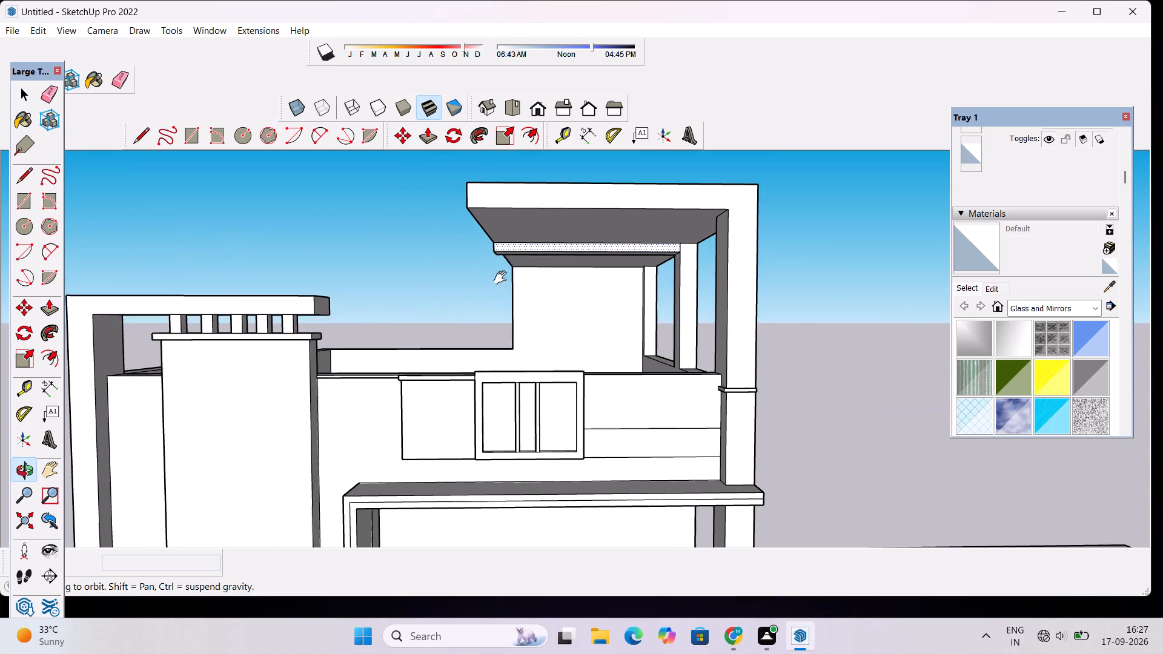
pyautogui.scroll(2, 593, 269)
pyautogui.keyDown('shift'); pyautogui.moveTo(664, 249); pyautogui.dragTo(583, 262); pyautogui.keyUp('shift')
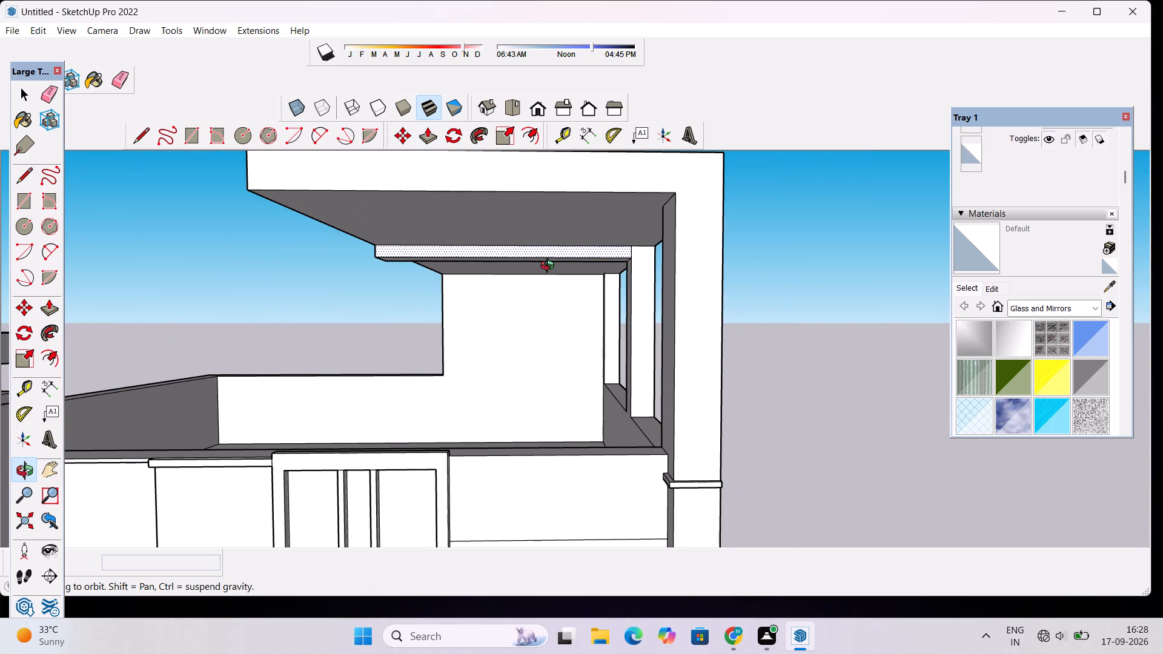
pyautogui.keyDown('shift'); pyautogui.moveTo(556, 267); pyautogui.dragTo(497, 267); pyautogui.keyUp('shift')
pyautogui.keyDown('shift'); pyautogui.scroll(-6, 454, 267); pyautogui.keyUp('shift')
pyautogui.moveTo(294, 281); pyautogui.dragTo(537, 329)
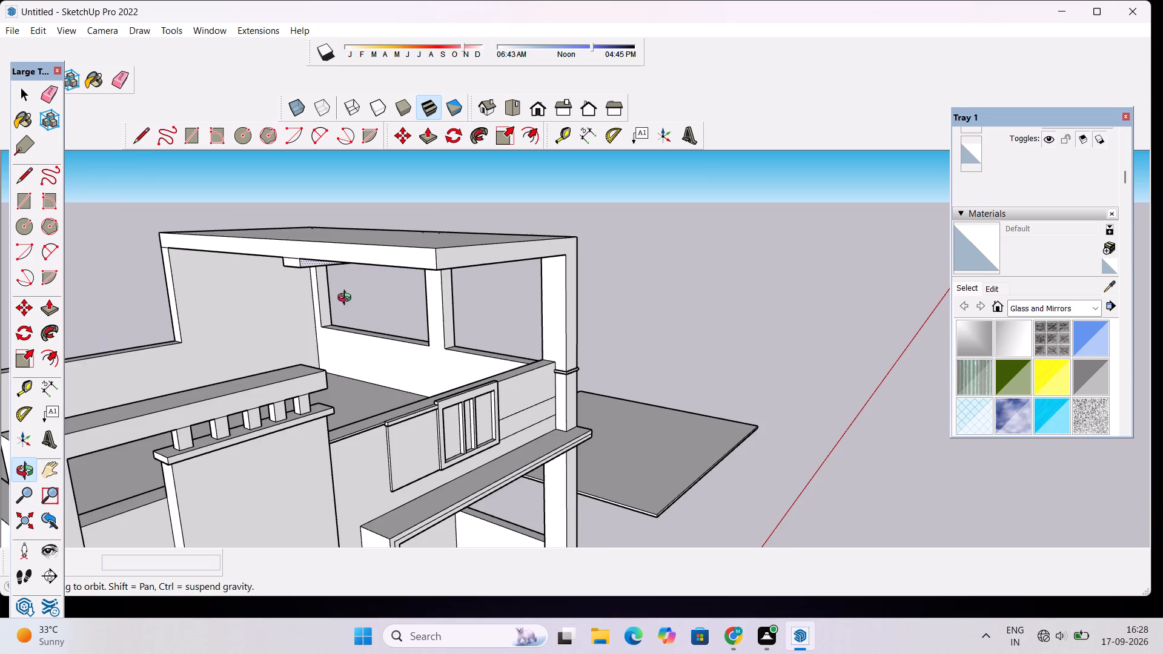
# Examine the beam's free end and the canopy's underside from the front of the house and from below.
pyautogui.scroll(-4, 311, 276)
pyautogui.moveTo(324, 292); pyautogui.dragTo(397, 306)
pyautogui.moveTo(394, 308); pyautogui.dragTo(244, 224)
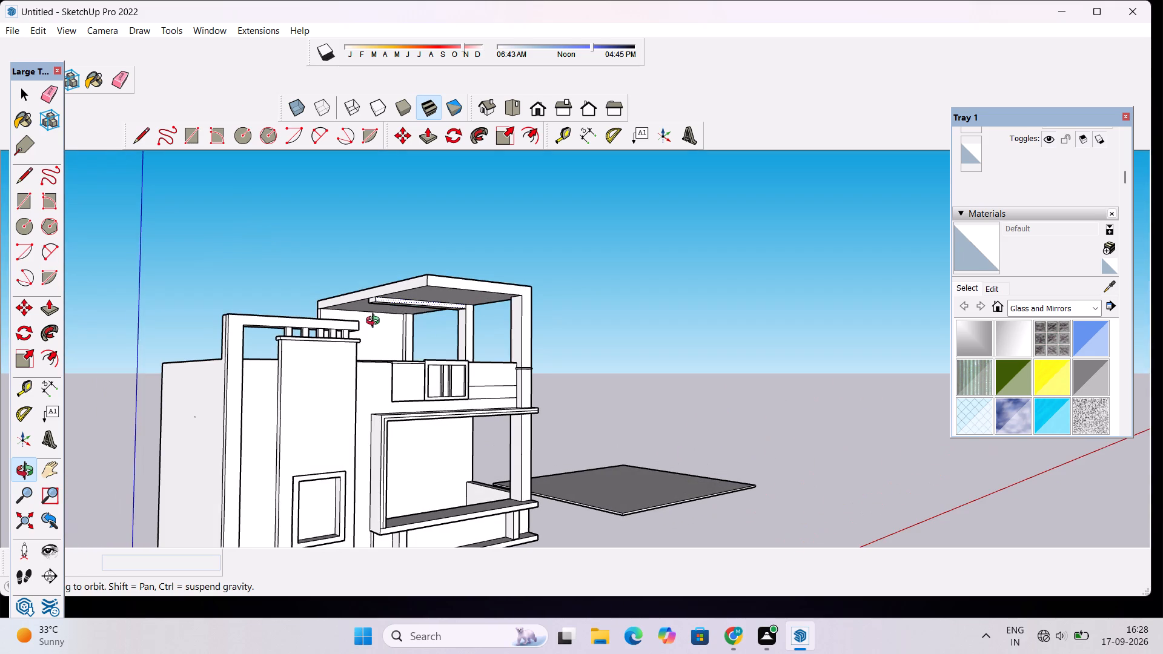
pyautogui.scroll(2, 380, 324)
pyautogui.moveTo(403, 324); pyautogui.dragTo(306, 324)
pyautogui.scroll(3, 399, 323)
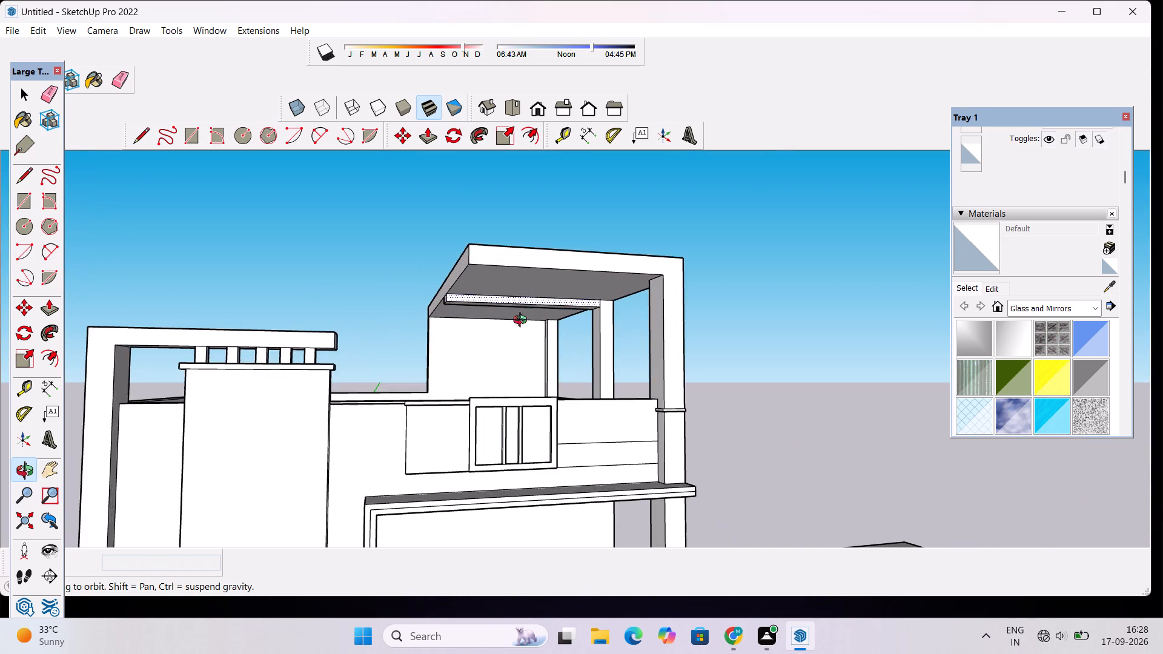
pyautogui.moveTo(523, 322); pyautogui.dragTo(487, 336)
pyautogui.scroll(3, 480, 338)
pyautogui.keyDown('shift'); pyautogui.moveTo(493, 329); pyautogui.dragTo(474, 330); pyautogui.keyUp('shift')
pyautogui.scroll(3, 466, 331)
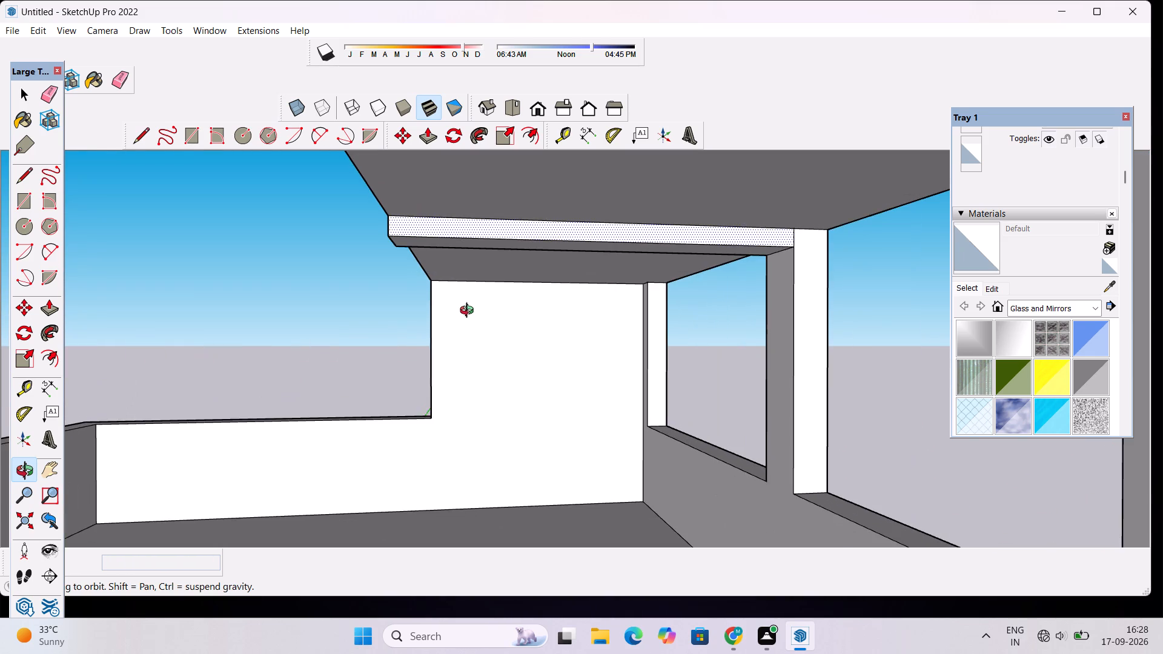
pyautogui.click(469, 312)
pyautogui.scroll(3, 417, 269)
pyautogui.moveTo(422, 282); pyautogui.dragTo(417, 244)
pyautogui.keyDown('shift'); pyautogui.moveTo(421, 228); pyautogui.dragTo(419, 310); pyautogui.keyUp('shift')
pyautogui.scroll(2, 416, 283)
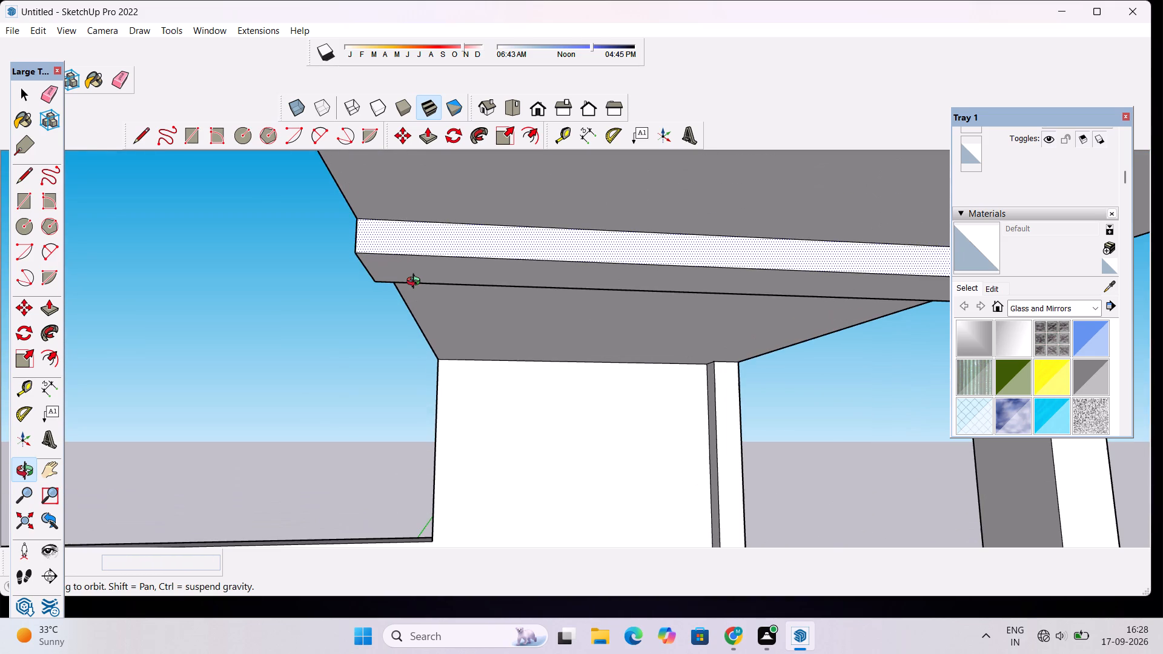
# Push the beam's free end face back about 3' 10 3/4" from the canopy slab's open edge, shortening the beam.
pyautogui.press('l')
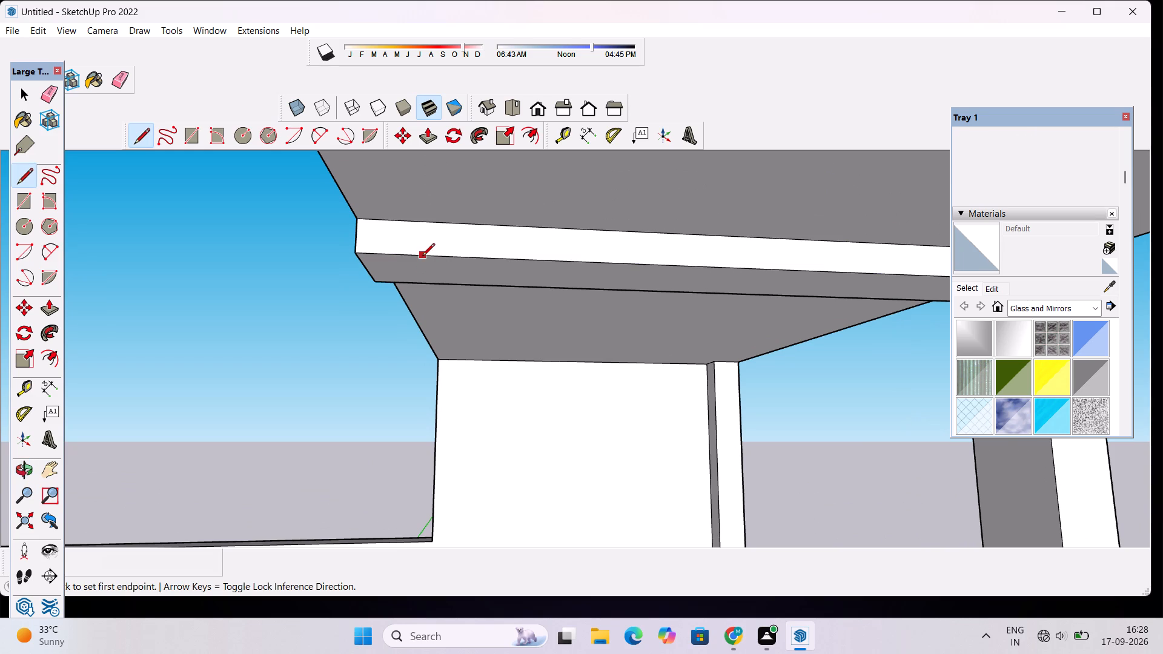
pyautogui.press('o')
pyautogui.moveTo(457, 240); pyautogui.dragTo(567, 305)
pyautogui.moveTo(493, 292); pyautogui.dragTo(531, 311)
pyautogui.press('p')
pyautogui.click(526, 333)
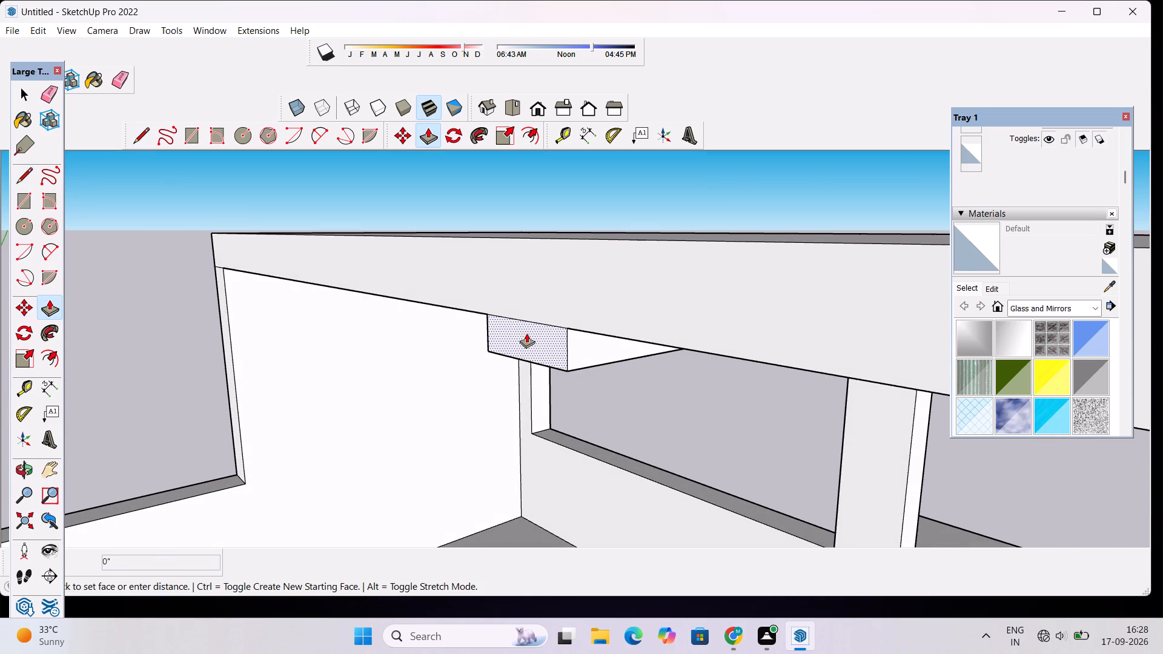
pyautogui.press('o')
pyautogui.moveTo(546, 333); pyautogui.dragTo(527, 286)
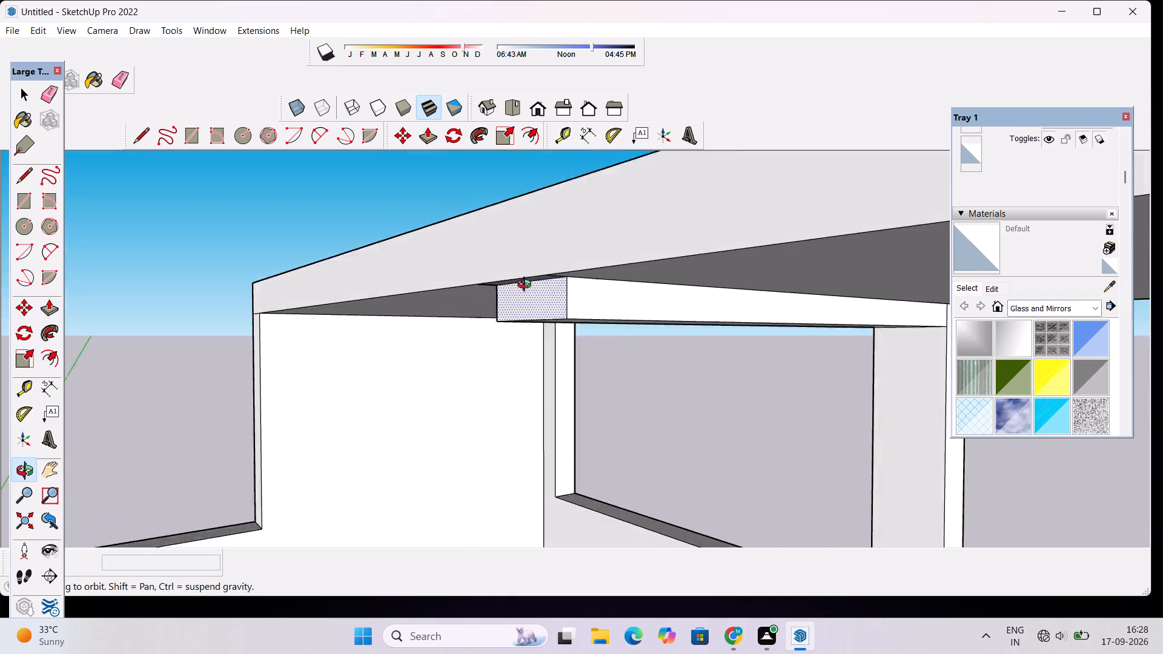
pyautogui.moveTo(527, 286); pyautogui.dragTo(515, 257)
pyautogui.press('p')
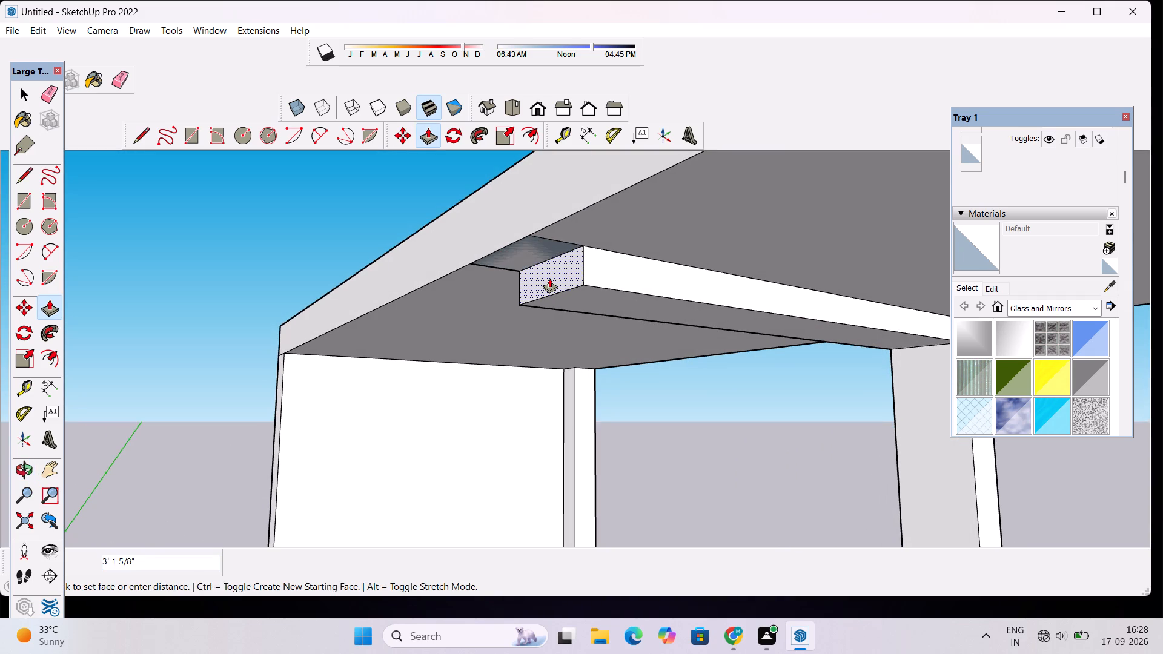
pyautogui.scroll(-1, 560, 276)
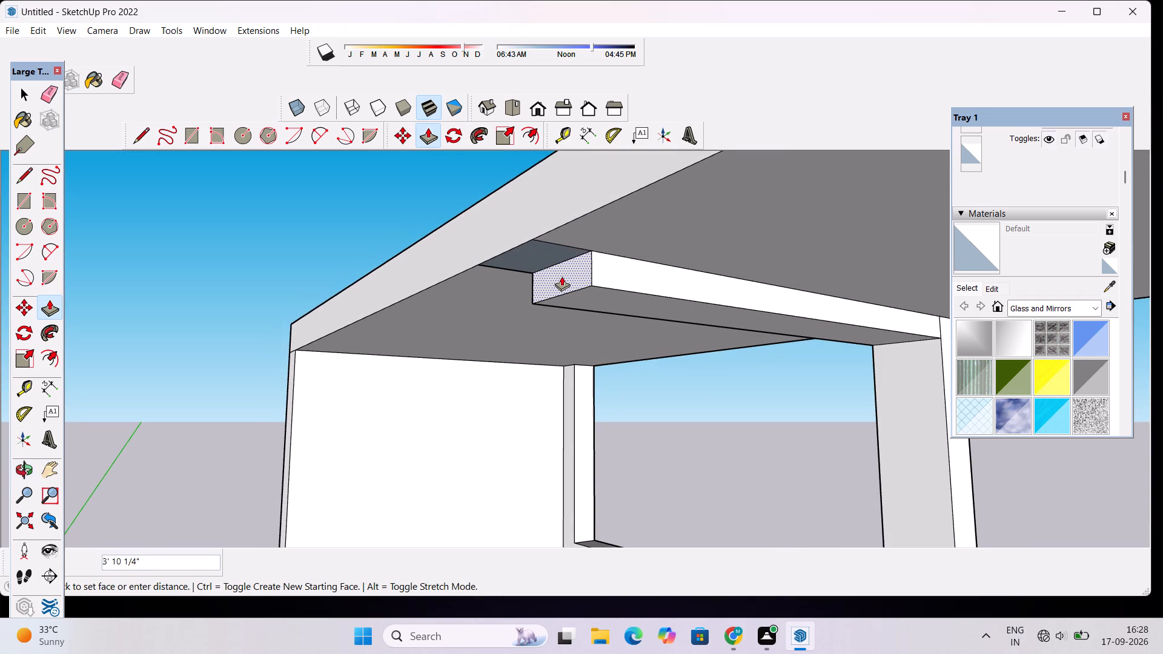
pyautogui.click(562, 276)
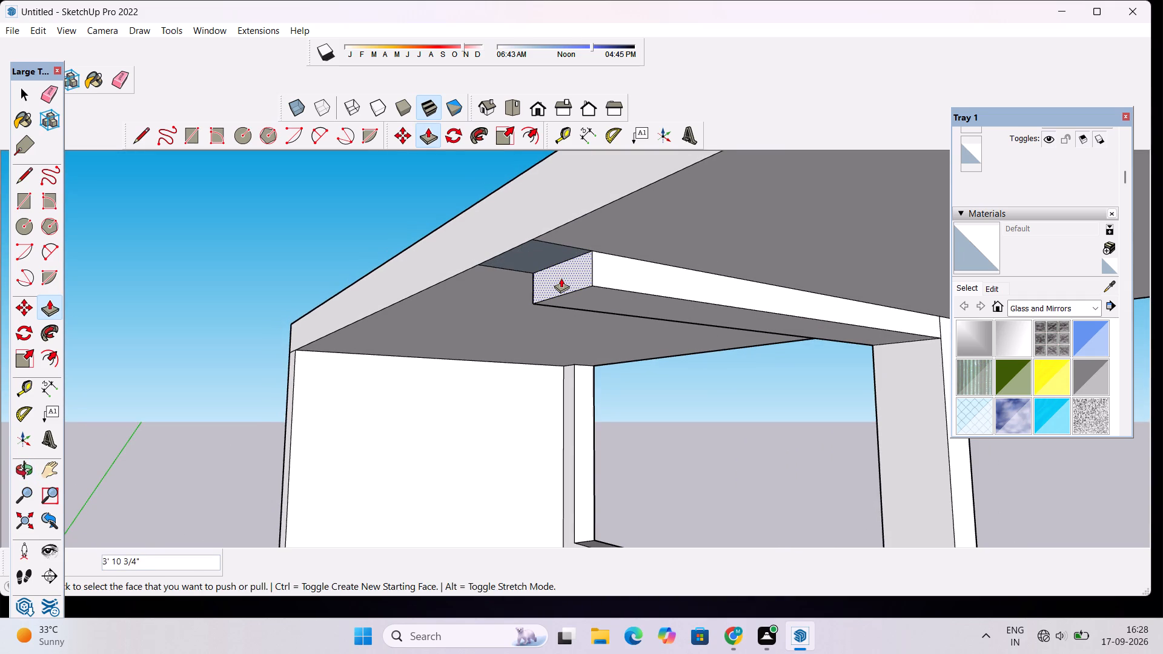
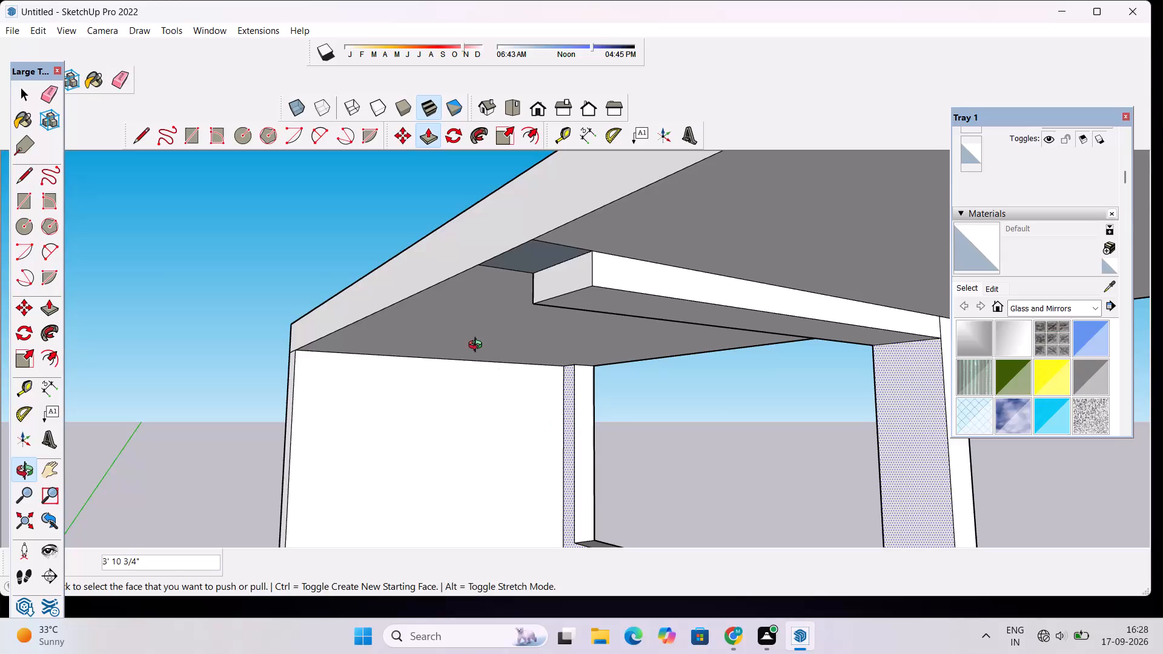
# Pull the beam's free end face out about 9 3/4" toward the canopy slab's open edge.
pyautogui.scroll(-3, 481, 352)
pyautogui.scroll(4, 528, 328)
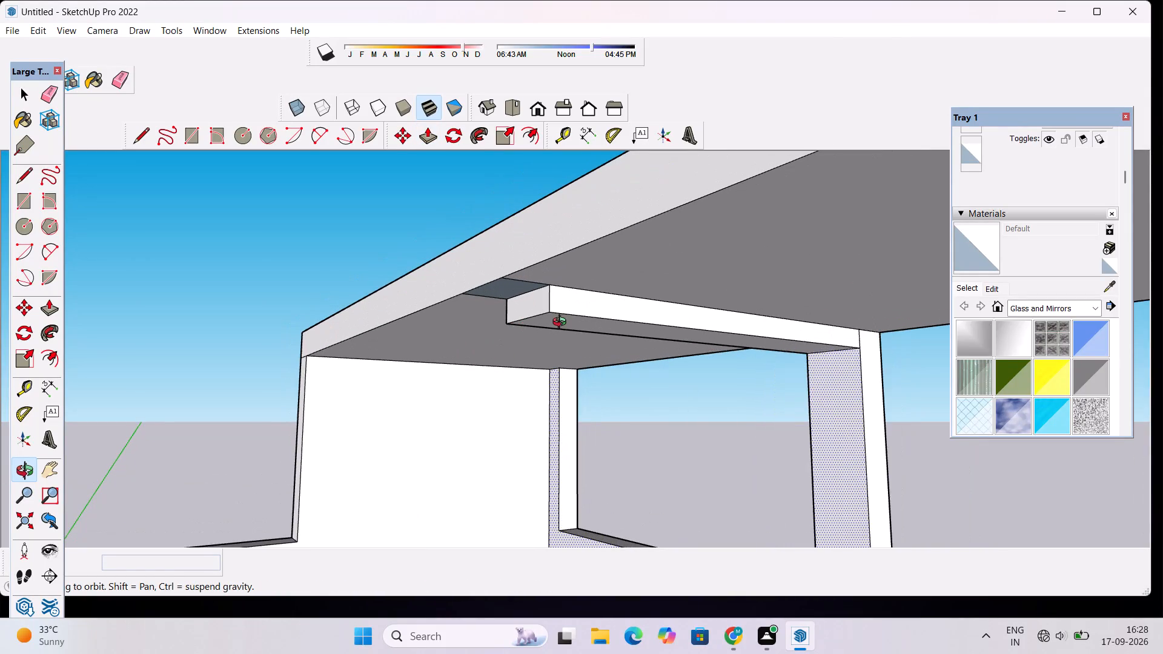
pyautogui.keyDown('shift'); pyautogui.moveTo(562, 323); pyautogui.dragTo(519, 345); pyautogui.keyUp('shift')
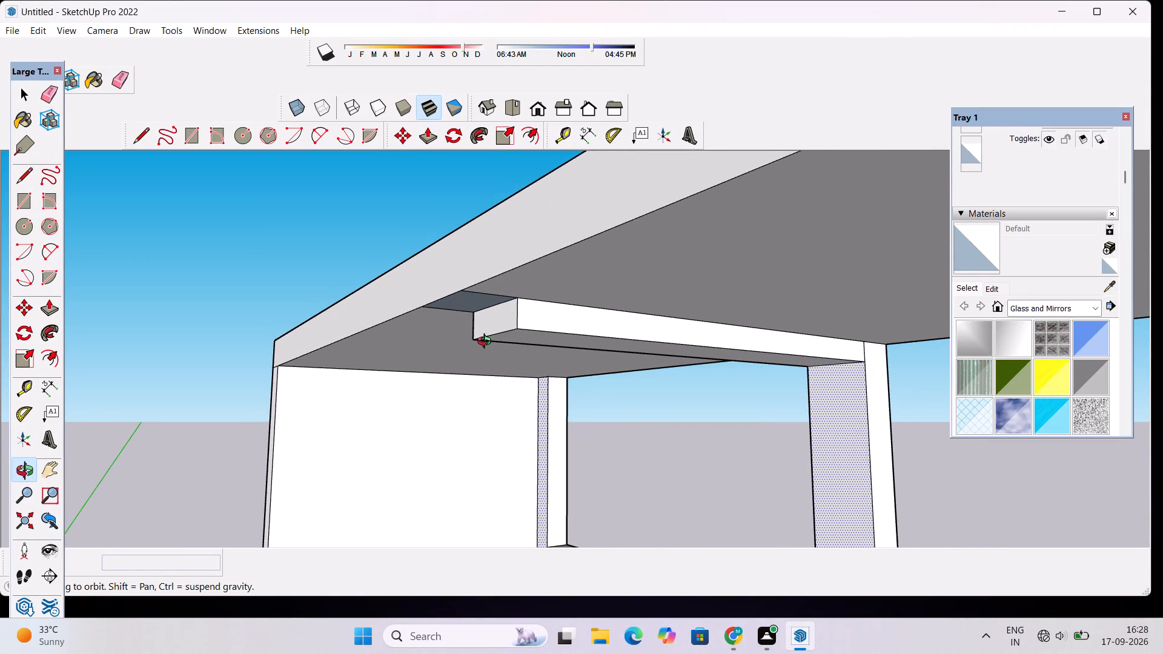
pyautogui.moveTo(520, 364); pyautogui.dragTo(466, 360)
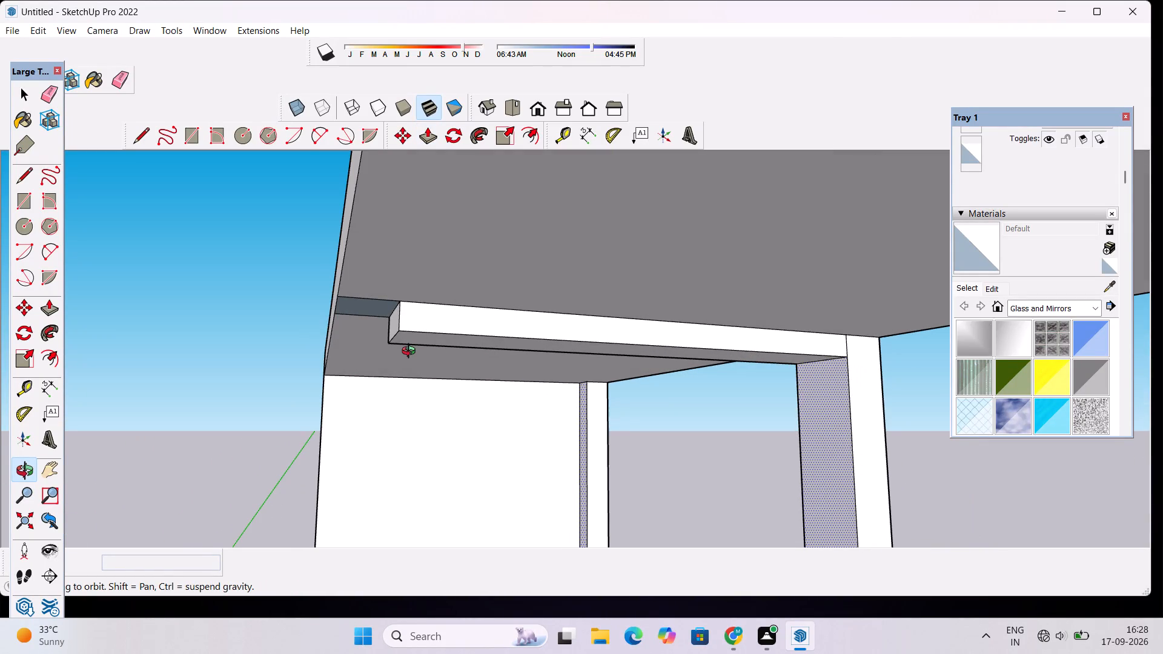
pyautogui.scroll(-5, 411, 352)
pyautogui.scroll(6, 411, 352)
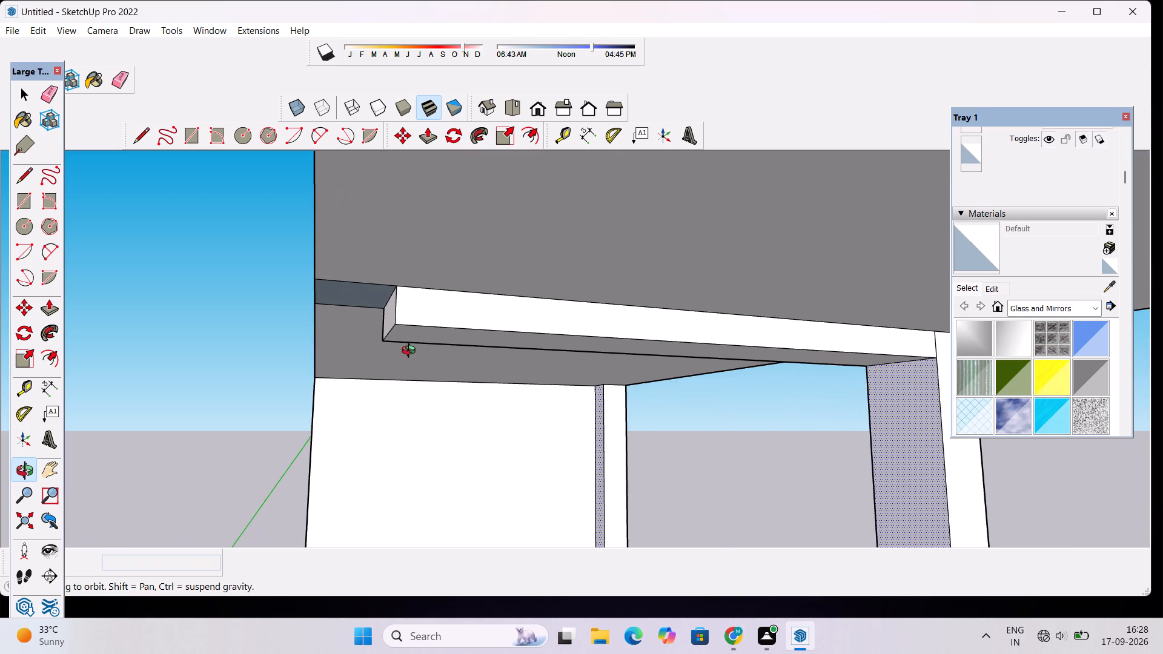
pyautogui.scroll(-4, 416, 328)
pyautogui.scroll(4, 416, 328)
pyautogui.moveTo(423, 335); pyautogui.dragTo(423, 356)
pyautogui.scroll(3, 404, 351)
pyautogui.keyDown('shift'); pyautogui.moveTo(388, 348); pyautogui.dragTo(457, 345); pyautogui.keyUp('shift')
pyautogui.moveTo(459, 329); pyautogui.dragTo(449, 334)
pyautogui.scroll(-5, 446, 332)
pyautogui.keyDown('shift'); pyautogui.moveTo(450, 342); pyautogui.dragTo(431, 331); pyautogui.keyUp('shift')
pyautogui.press('p')
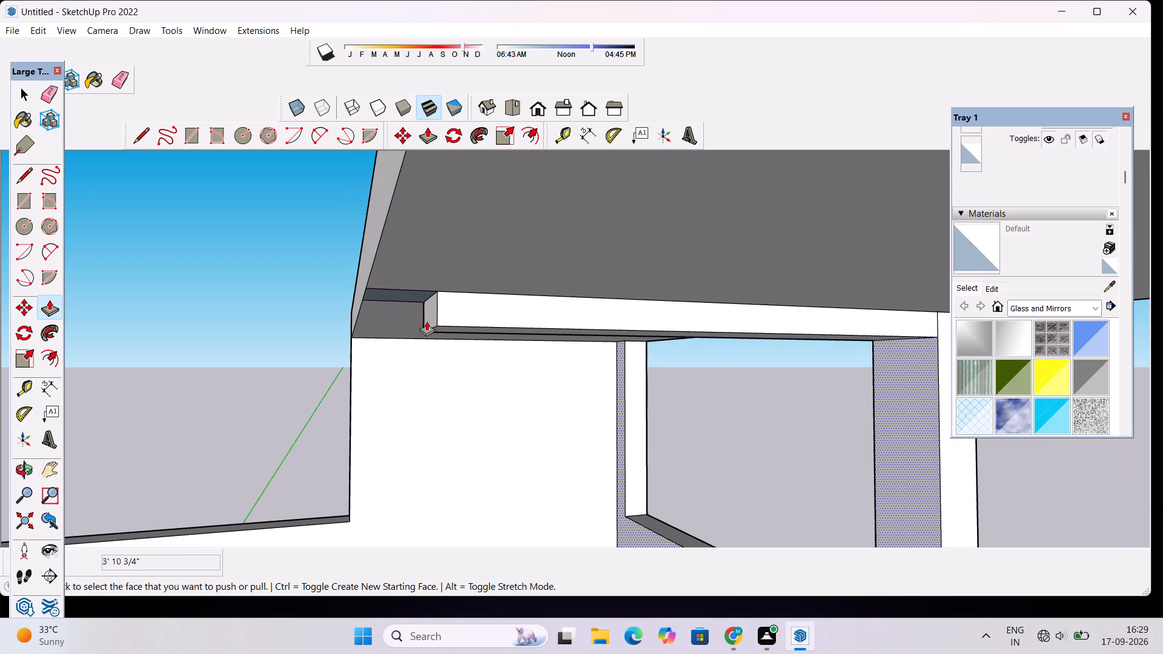
pyautogui.click(426, 310)
pyautogui.click(413, 306)
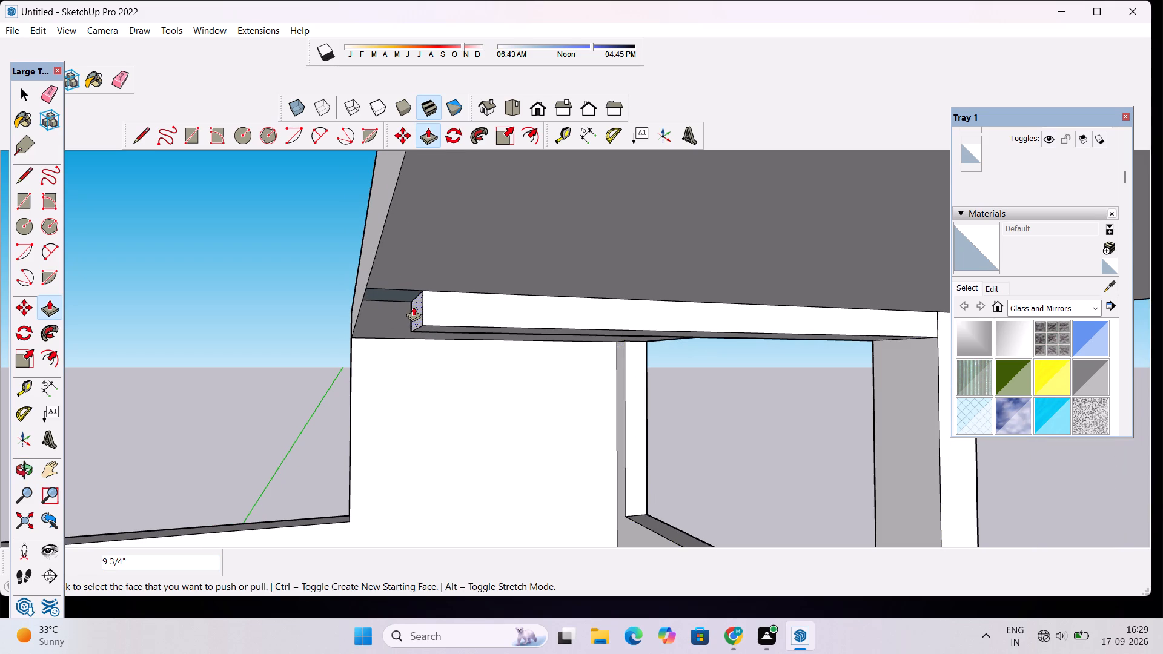
# Push/Pull the leftover strip between the beam's free end and the canopy's open edge by 0.05".
pyautogui.press('space')
pyautogui.click(399, 297)
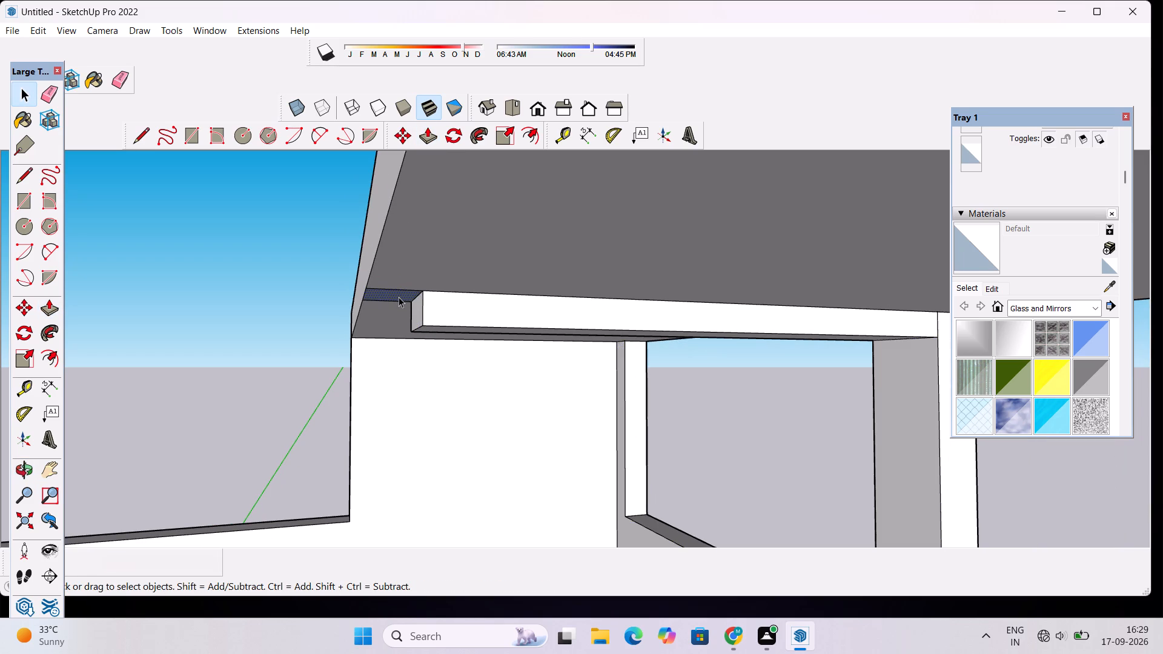
pyautogui.press('p')
pyautogui.click(399, 297)
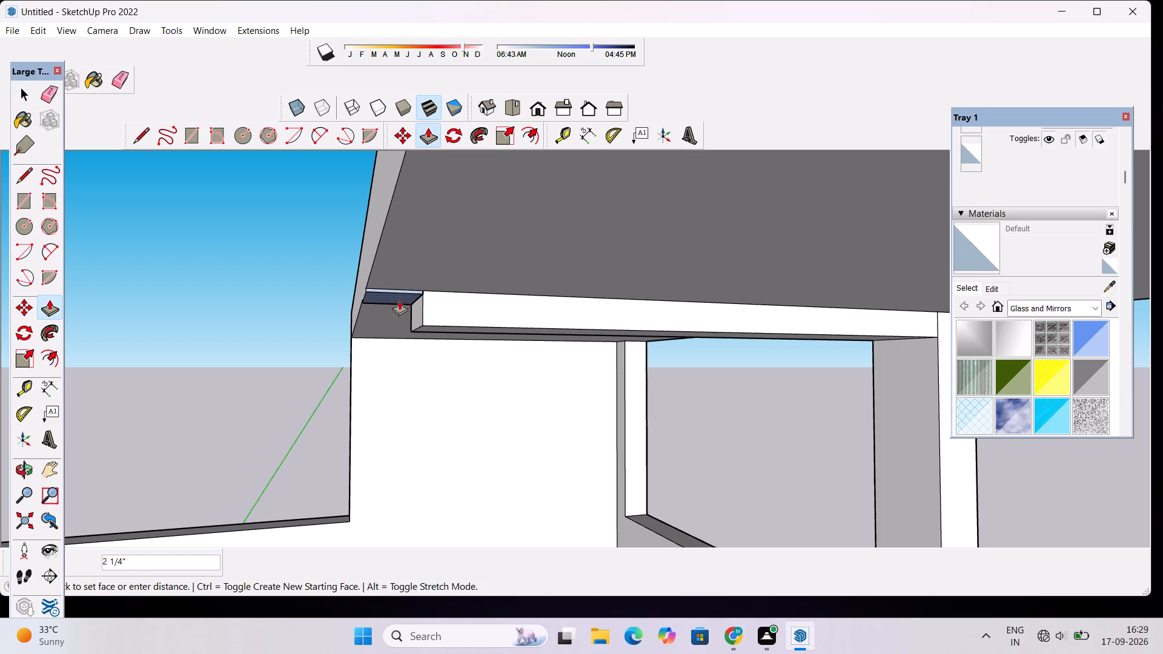
pyautogui.write('0.05"')
pyautogui.press('Return')
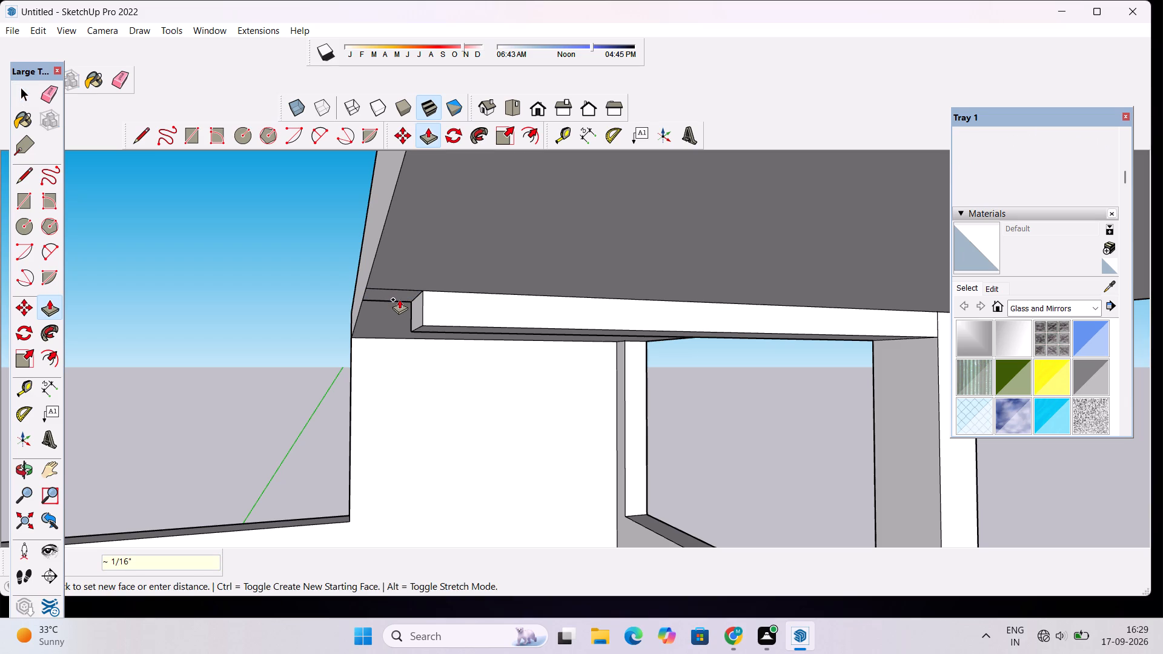
pyautogui.press('space')
# Examine the strip beyond the beam's free end close up, from the front of the house and across the terrace.
pyautogui.press('o')
pyautogui.moveTo(402, 300); pyautogui.dragTo(395, 268)
pyautogui.scroll(9, 394, 294)
pyautogui.moveTo(380, 297); pyautogui.dragTo(577, 305)
pyautogui.moveTo(577, 305); pyautogui.dragTo(426, 299)
pyautogui.moveTo(403, 289); pyautogui.dragTo(386, 283)
pyautogui.scroll(-6, 385, 281)
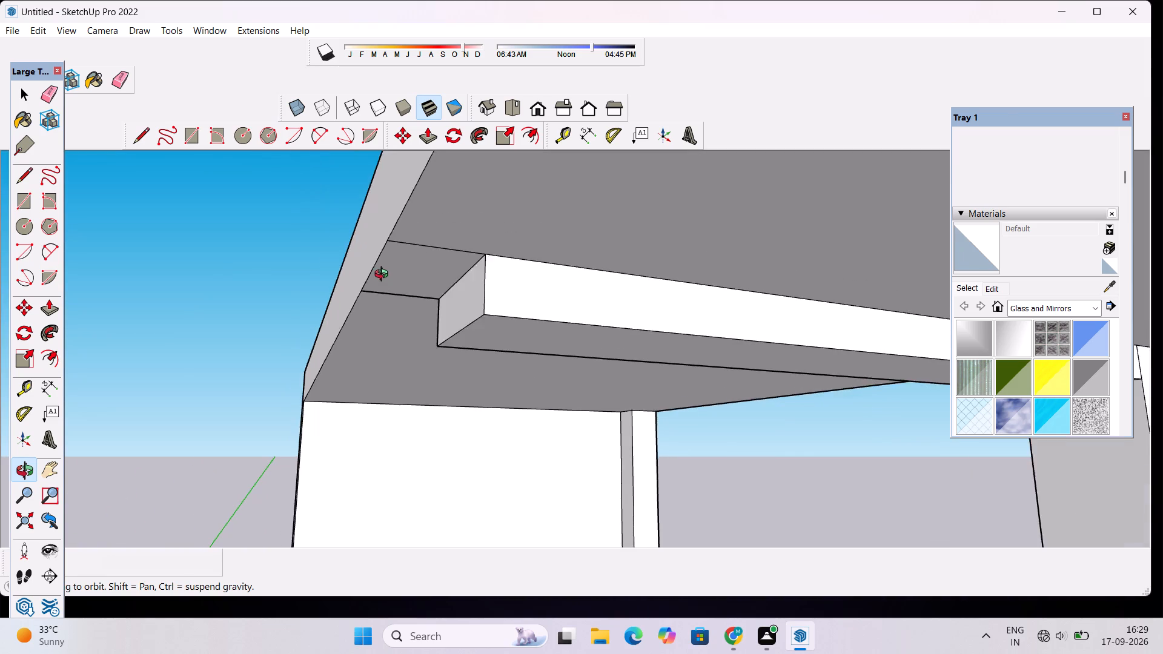
pyautogui.scroll(-3, 384, 276)
pyautogui.moveTo(419, 270); pyautogui.dragTo(410, 288)
pyautogui.scroll(-10, 409, 284)
pyautogui.moveTo(416, 307); pyautogui.dragTo(412, 332)
pyautogui.scroll(-4, 412, 332)
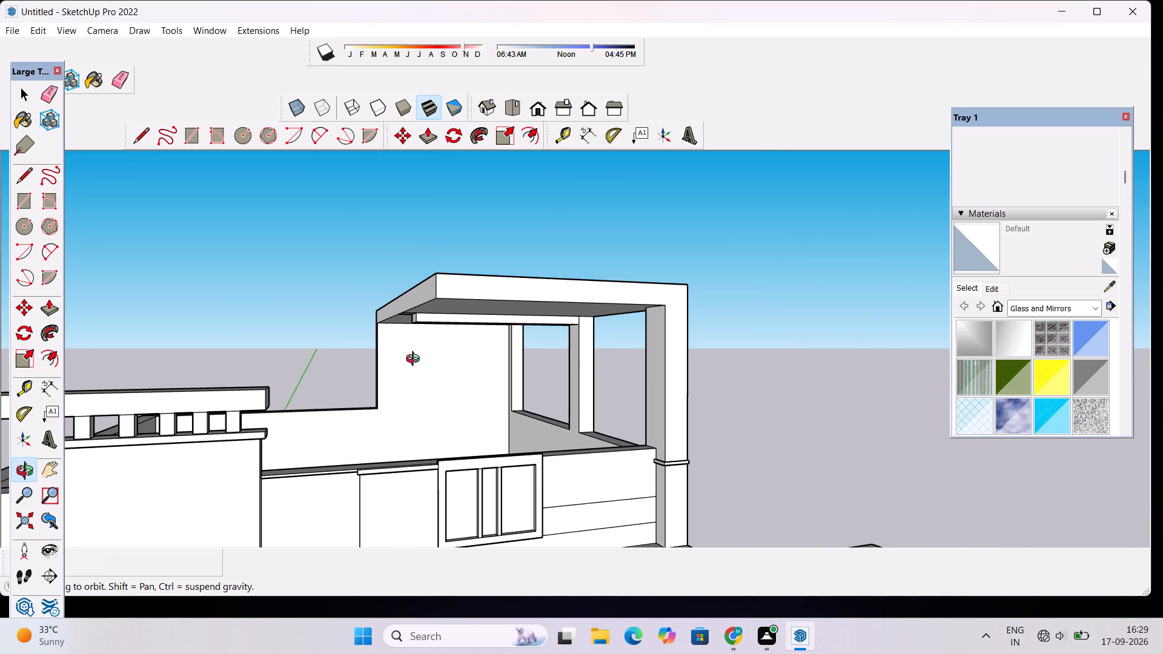
pyautogui.keyDown('shift'); pyautogui.moveTo(414, 374); pyautogui.dragTo(408, 294); pyautogui.keyUp('shift')
pyautogui.scroll(6, 424, 214)
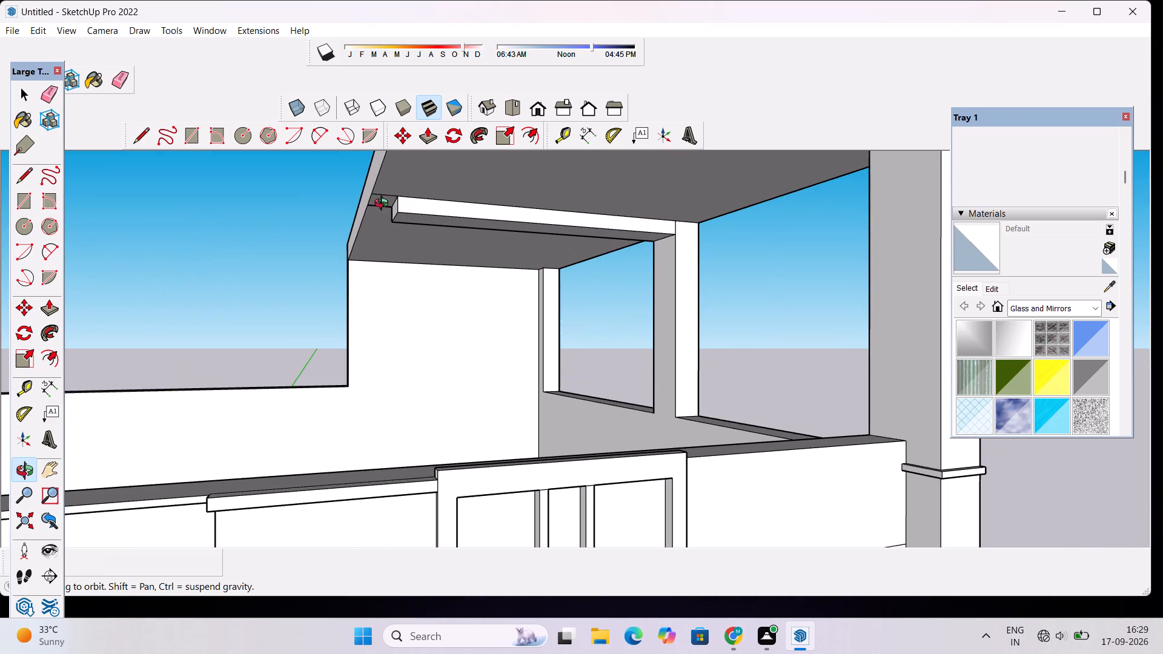
pyautogui.moveTo(414, 231); pyautogui.dragTo(522, 270)
pyautogui.moveTo(523, 270); pyautogui.dragTo(495, 256)
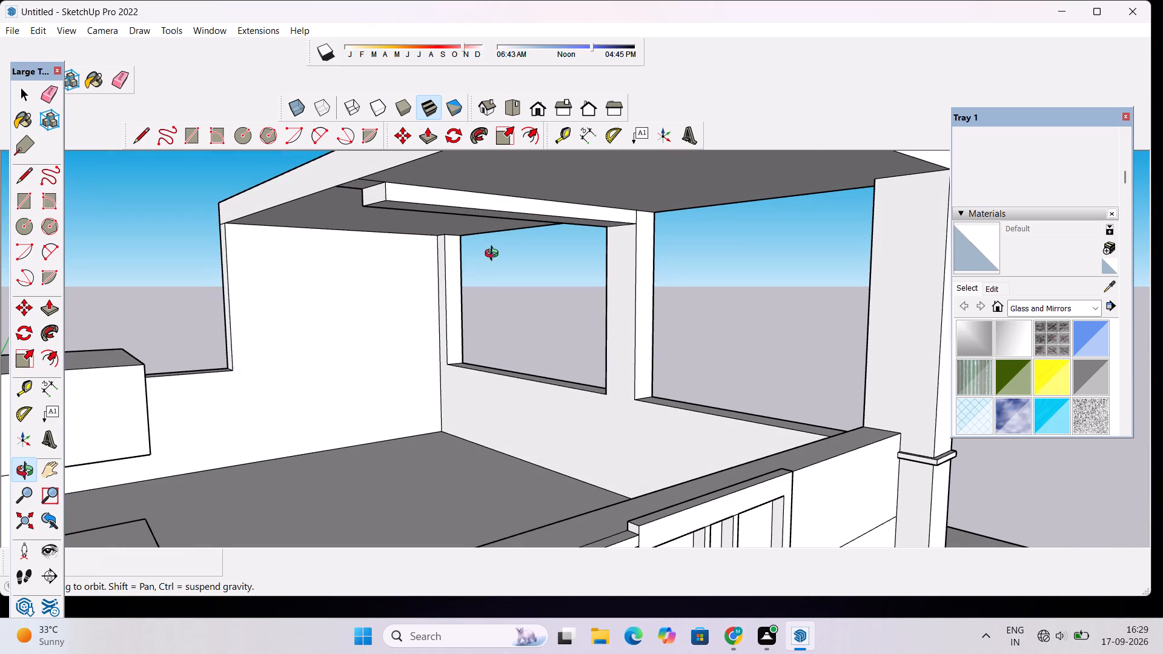
pyautogui.press('p')
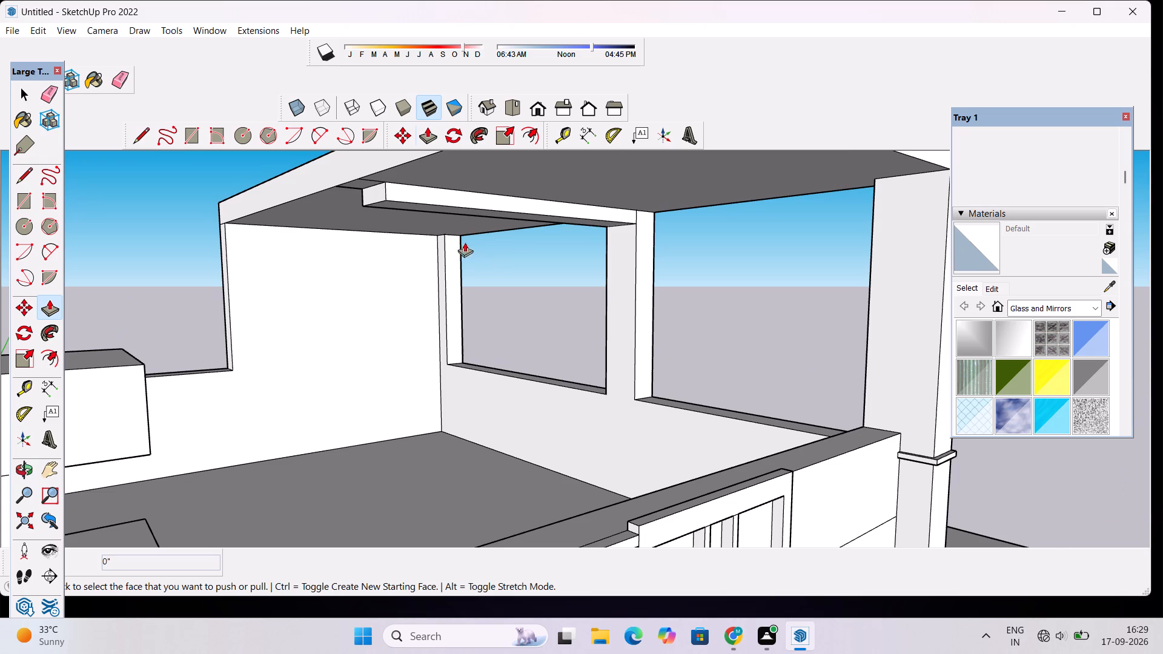
pyautogui.press('space')
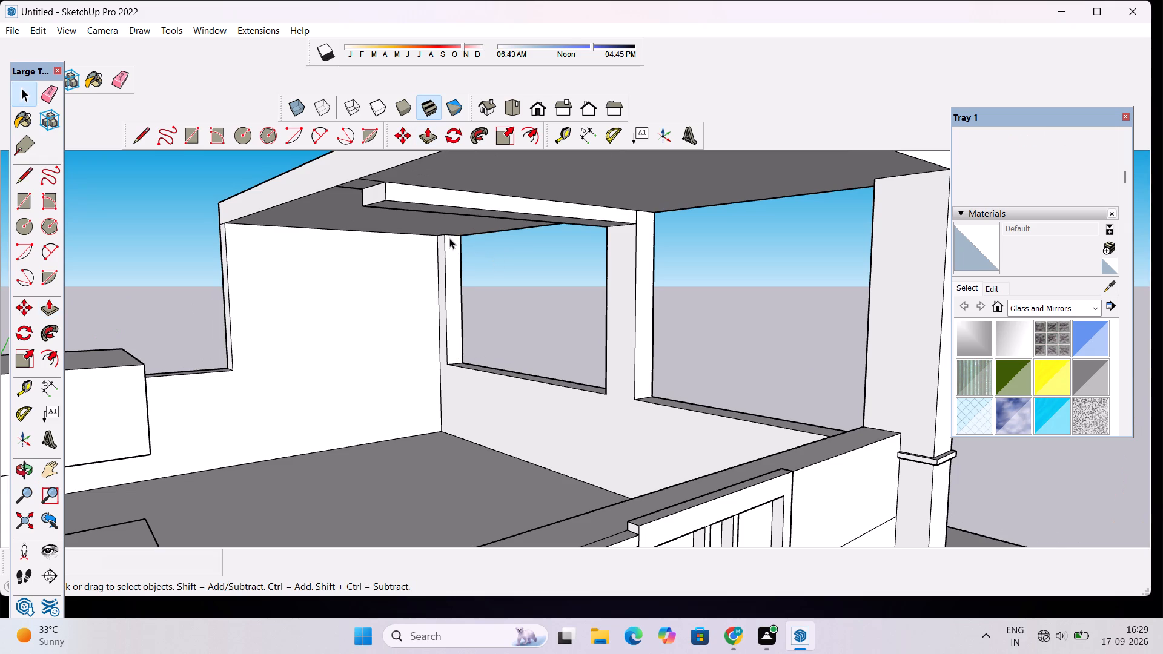
# Place a guide line on the canopy's underside, 1' in from its open edge across the leftover strip.
pyautogui.press('o')
pyautogui.moveTo(494, 310); pyautogui.dragTo(437, 302)
pyautogui.scroll(4, 431, 256)
pyautogui.keyDown('shift'); pyautogui.moveTo(450, 226); pyautogui.dragTo(463, 282); pyautogui.keyUp('shift')
pyautogui.scroll(-2, 463, 282)
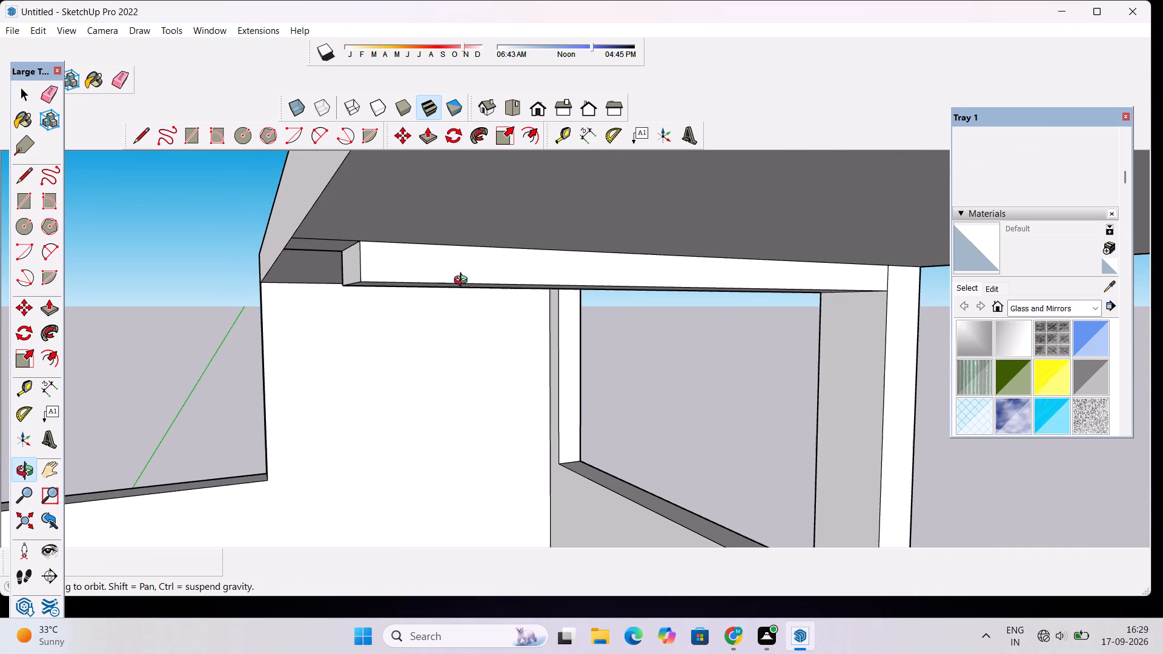
pyautogui.moveTo(474, 296); pyautogui.dragTo(413, 284)
pyautogui.moveTo(305, 252); pyautogui.dragTo(495, 276)
pyautogui.scroll(1, 371, 268)
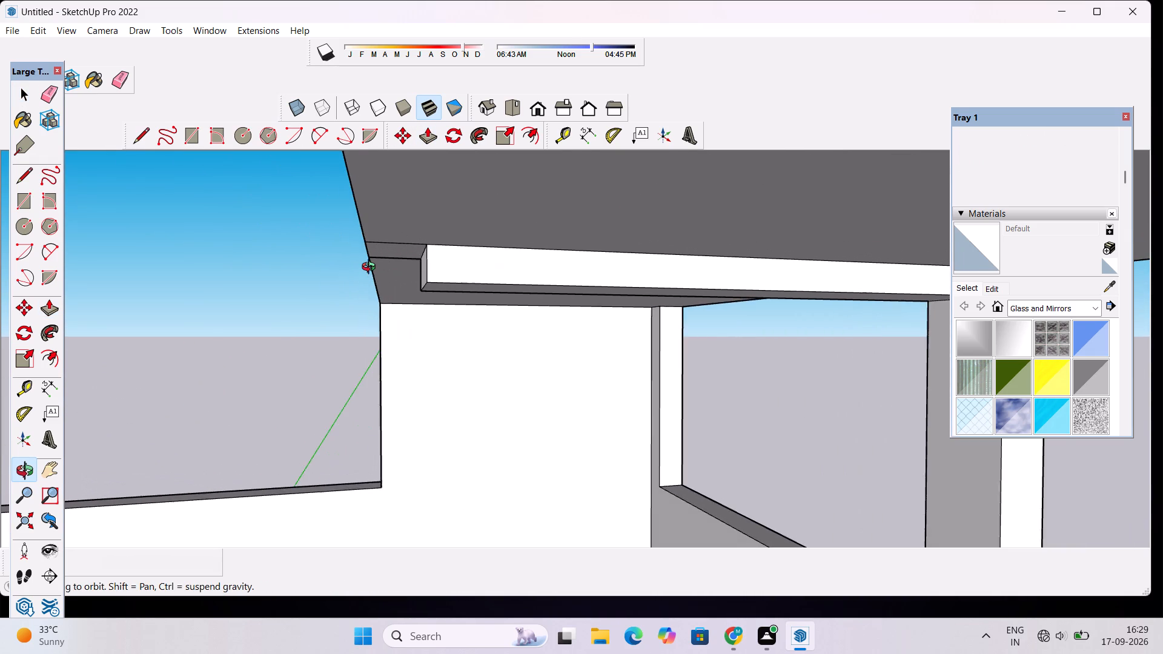
pyautogui.scroll(2, 371, 268)
pyautogui.moveTo(382, 249); pyautogui.dragTo(391, 230)
pyautogui.keyDown('shift'); pyautogui.moveTo(422, 233); pyautogui.dragTo(465, 253); pyautogui.keyUp('shift')
pyautogui.scroll(3, 425, 246)
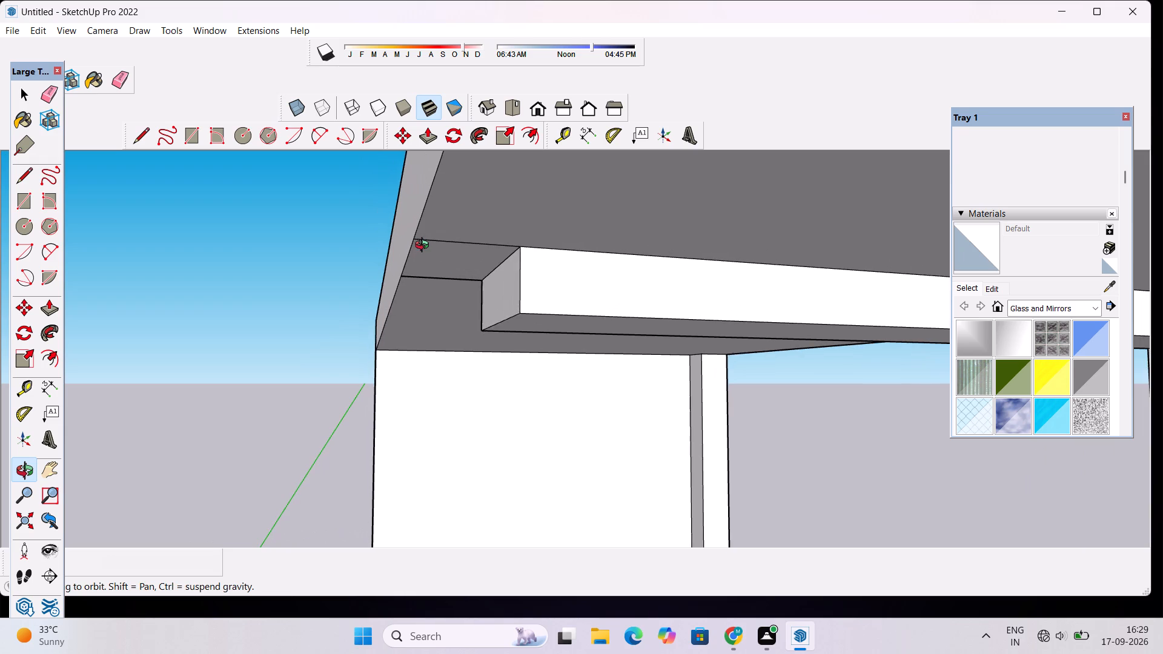
pyautogui.moveTo(455, 279); pyautogui.dragTo(426, 271)
pyautogui.press('t')
pyautogui.scroll(2, 425, 271)
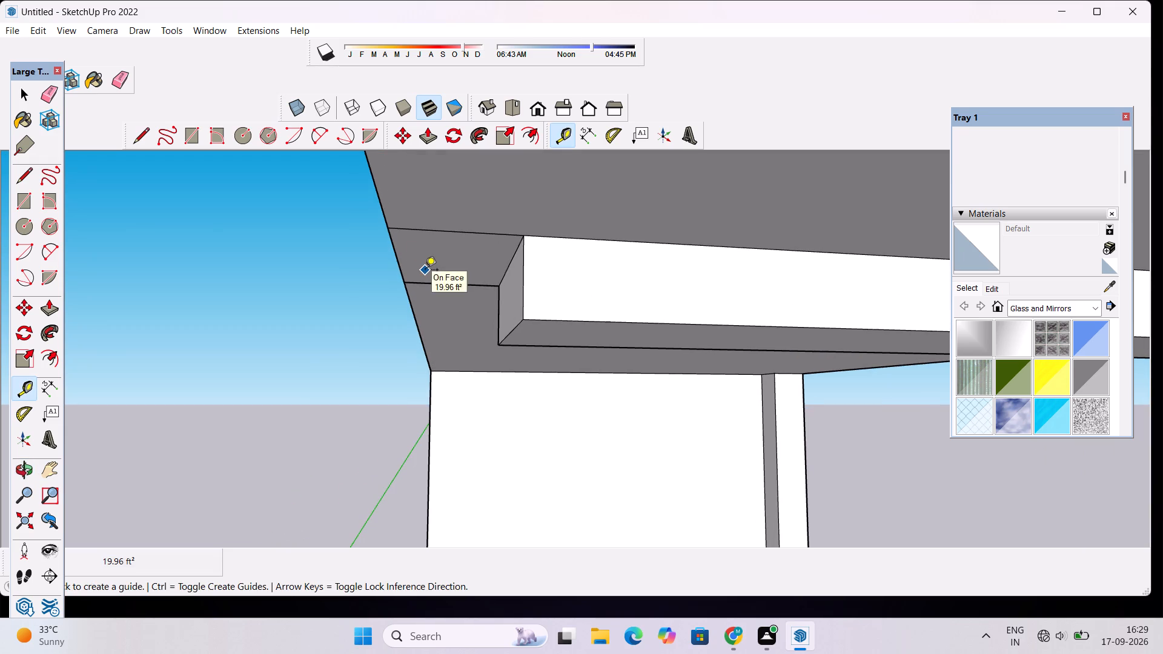
pyautogui.click(398, 257)
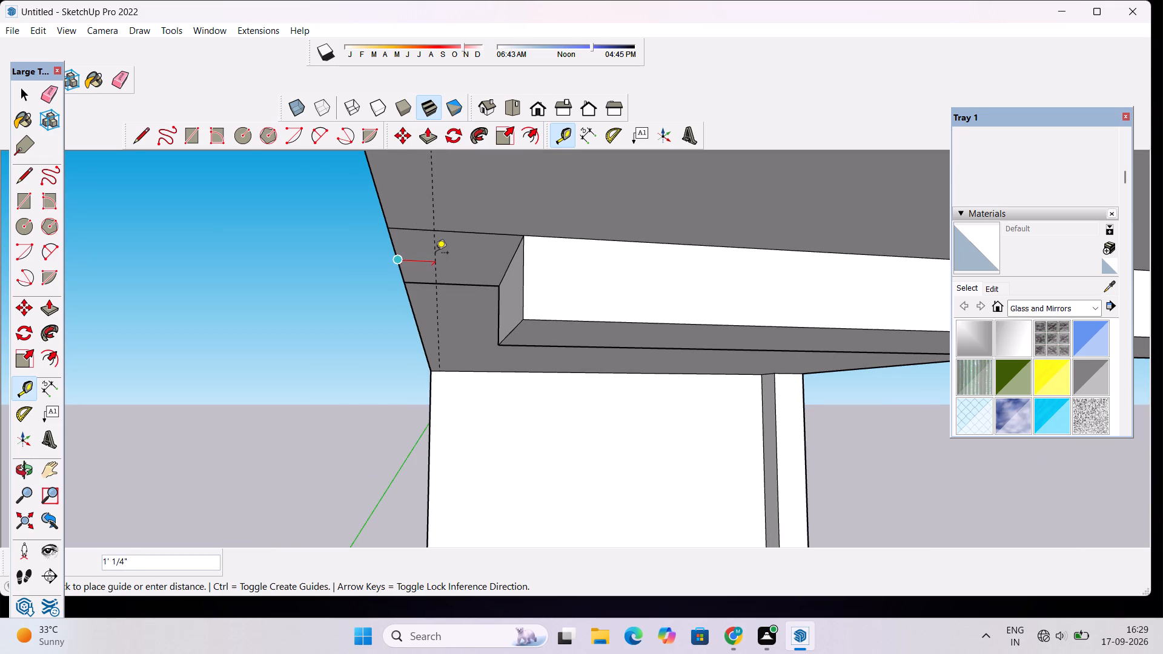
pyautogui.write("1'")
pyautogui.press('Return')
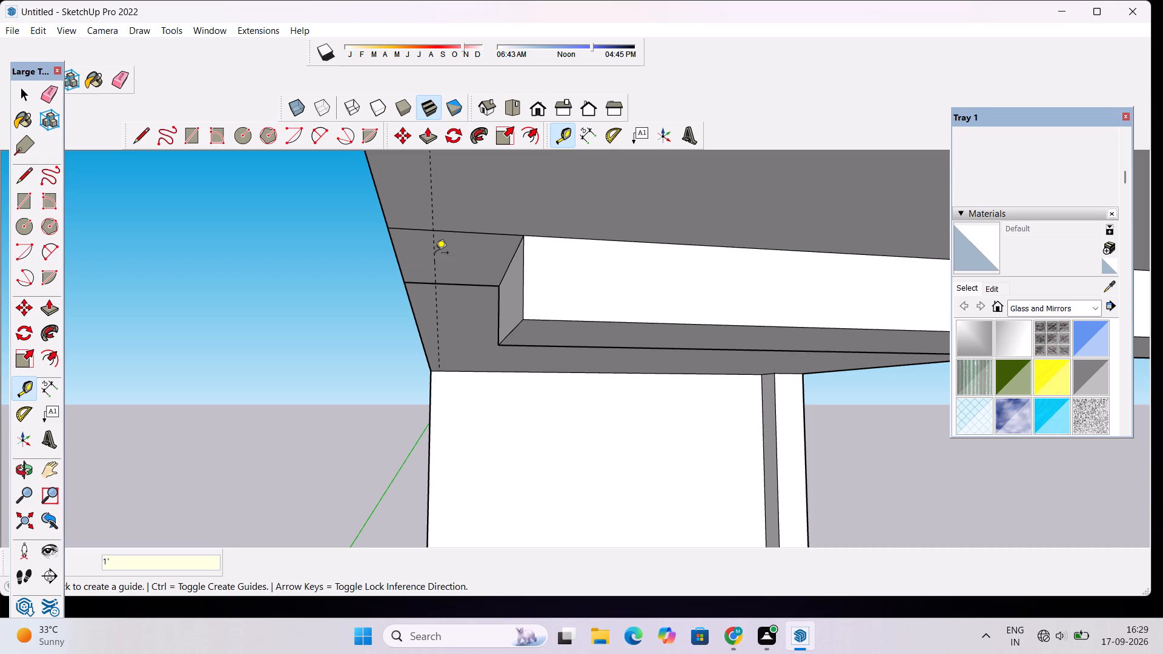
# Draw a line along the guide across the full width of the strip in front of the beam's free end.
pyautogui.press('o')
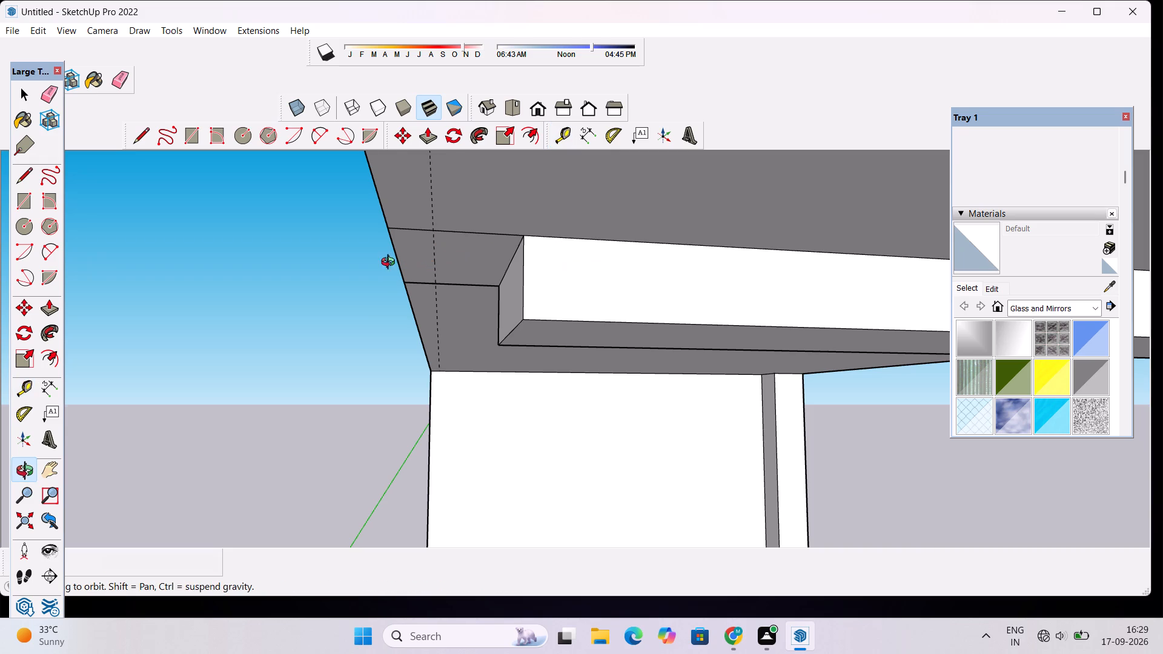
pyautogui.moveTo(391, 263); pyautogui.dragTo(483, 239)
pyautogui.moveTo(330, 254); pyautogui.dragTo(443, 231)
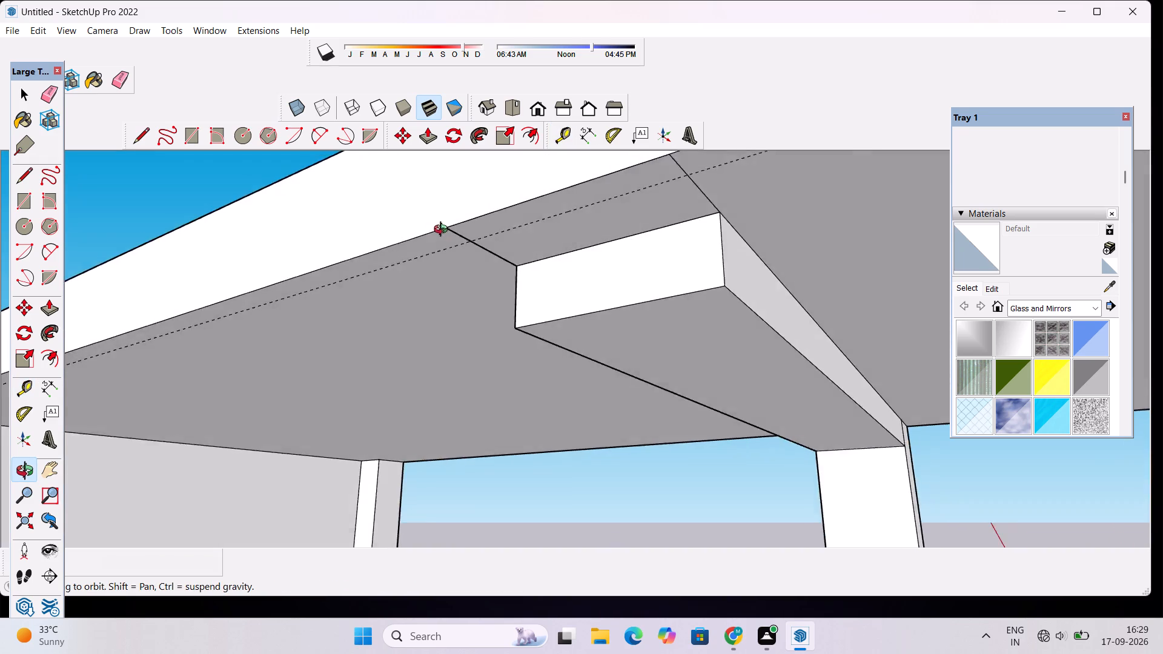
pyautogui.moveTo(443, 231); pyautogui.dragTo(480, 190)
pyautogui.keyDown('shift'); pyautogui.moveTo(505, 262); pyautogui.dragTo(389, 329); pyautogui.keyUp('shift')
pyautogui.scroll(2, 485, 285)
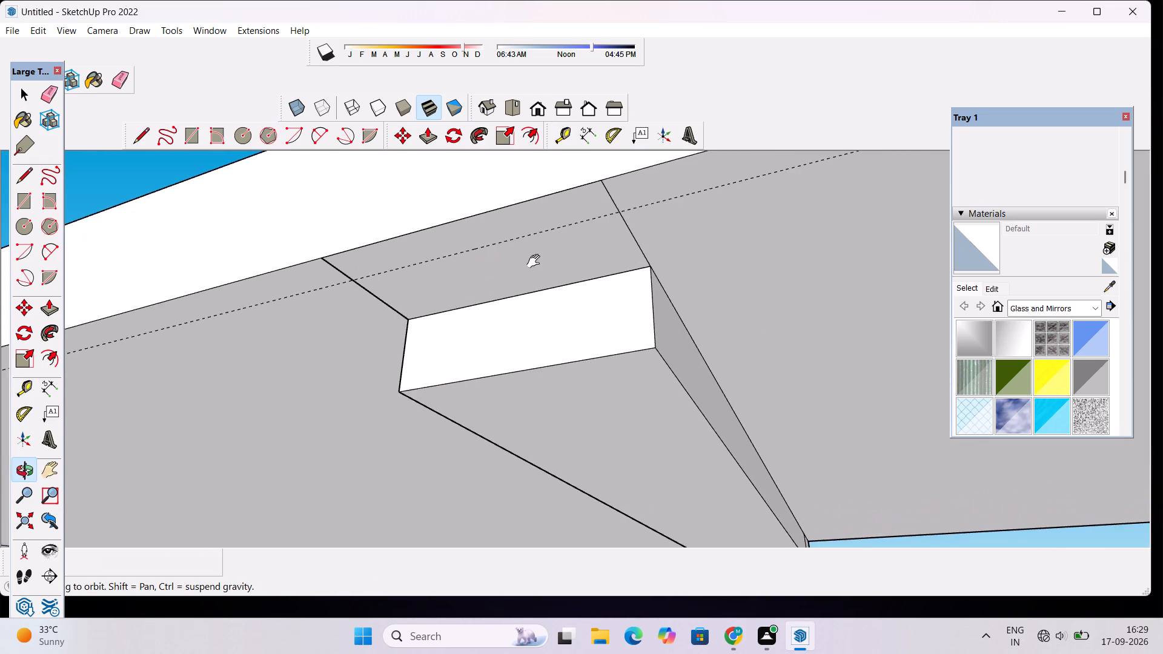
pyautogui.keyDown('shift'); pyautogui.moveTo(536, 262); pyautogui.dragTo(524, 293); pyautogui.keyUp('shift')
pyautogui.scroll(1, 524, 293)
pyautogui.press('l')
pyautogui.click(616, 243)
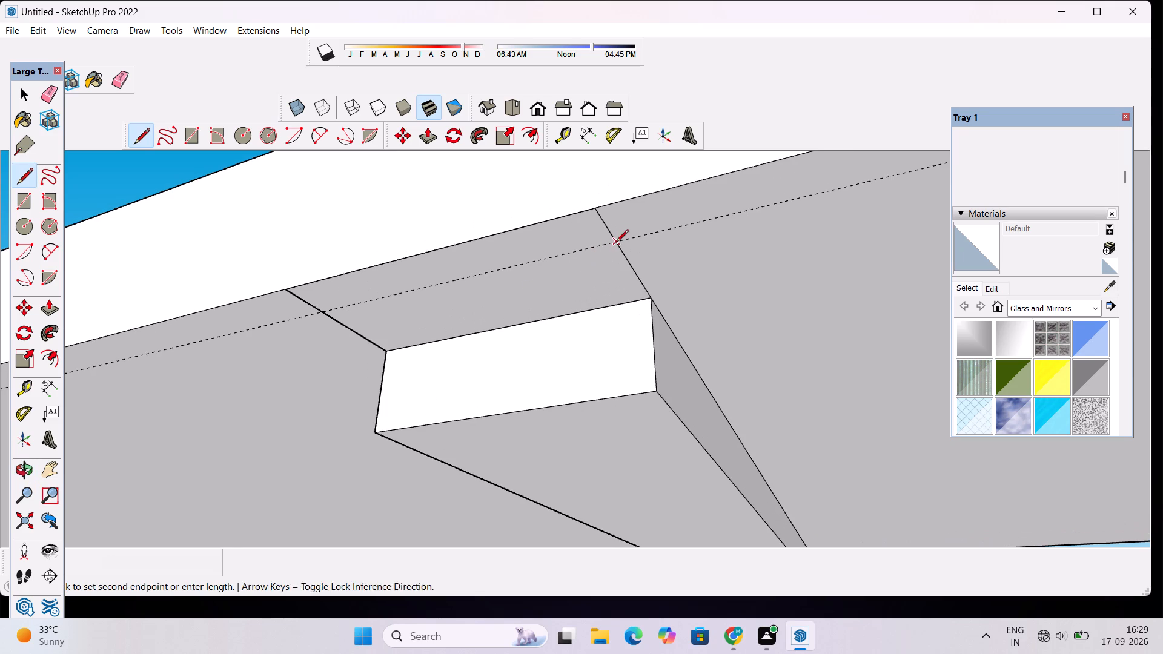
pyautogui.click(324, 312)
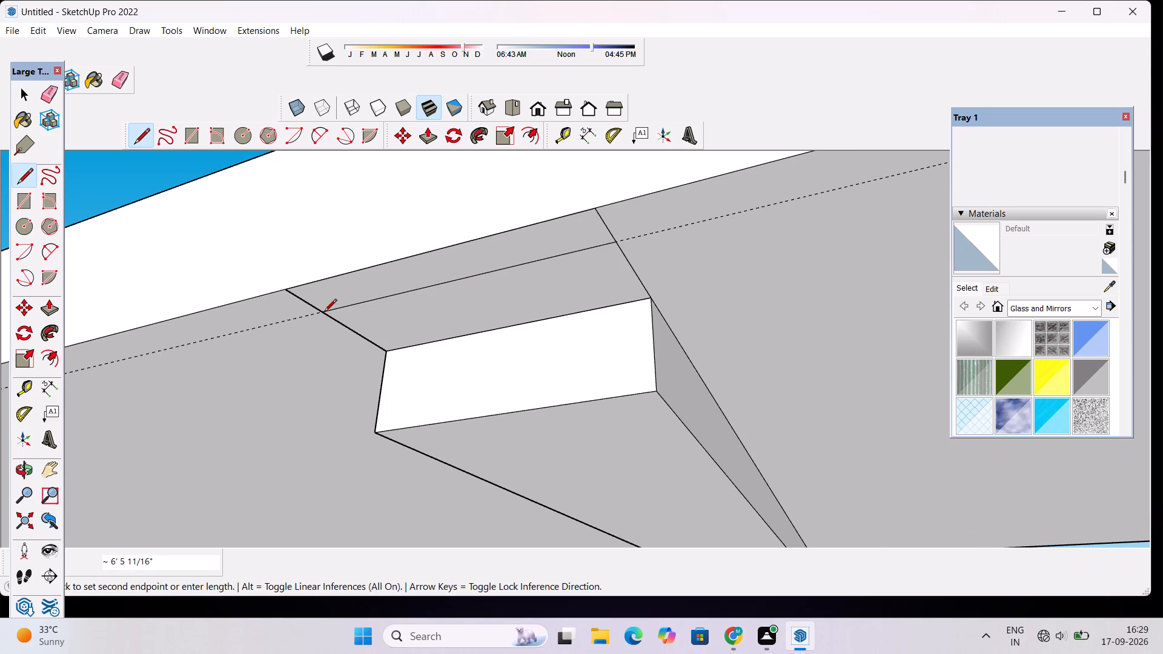
# Erase the guide line on the canopy's underside.
pyautogui.press('space')
pyautogui.write('e')
pyautogui.click(706, 218)
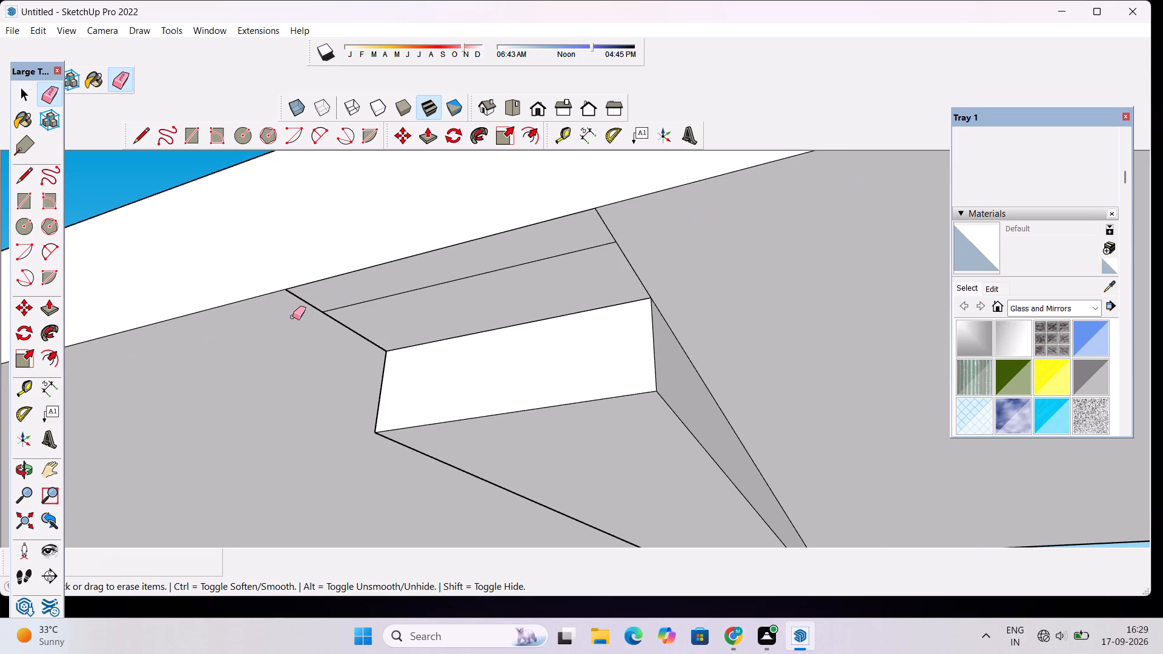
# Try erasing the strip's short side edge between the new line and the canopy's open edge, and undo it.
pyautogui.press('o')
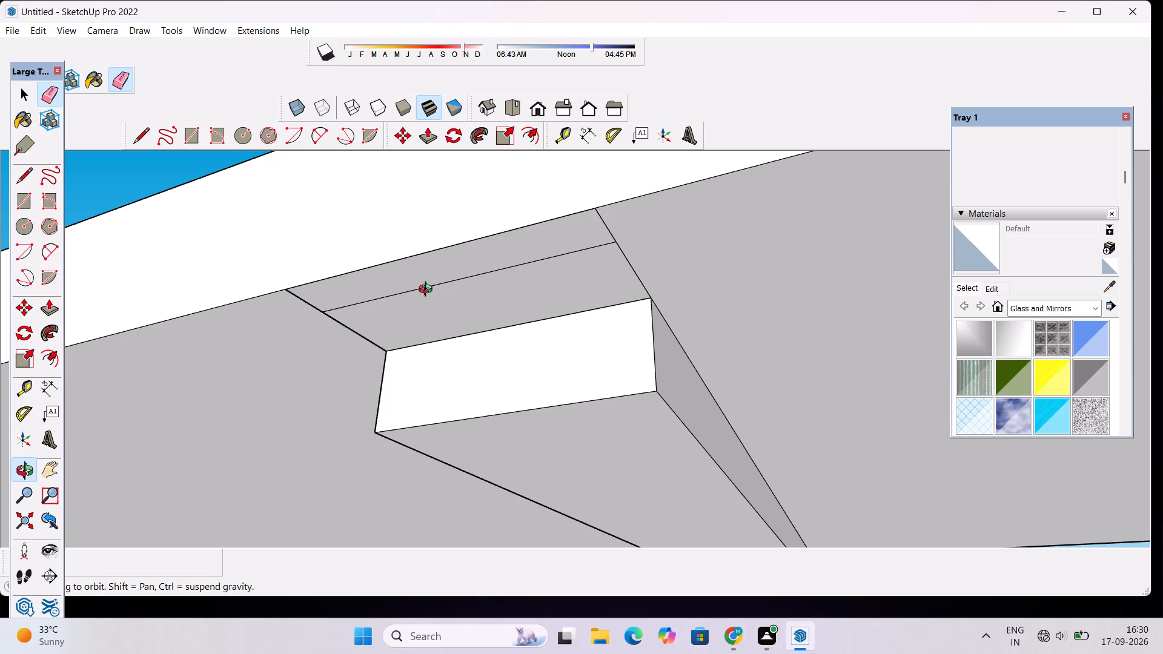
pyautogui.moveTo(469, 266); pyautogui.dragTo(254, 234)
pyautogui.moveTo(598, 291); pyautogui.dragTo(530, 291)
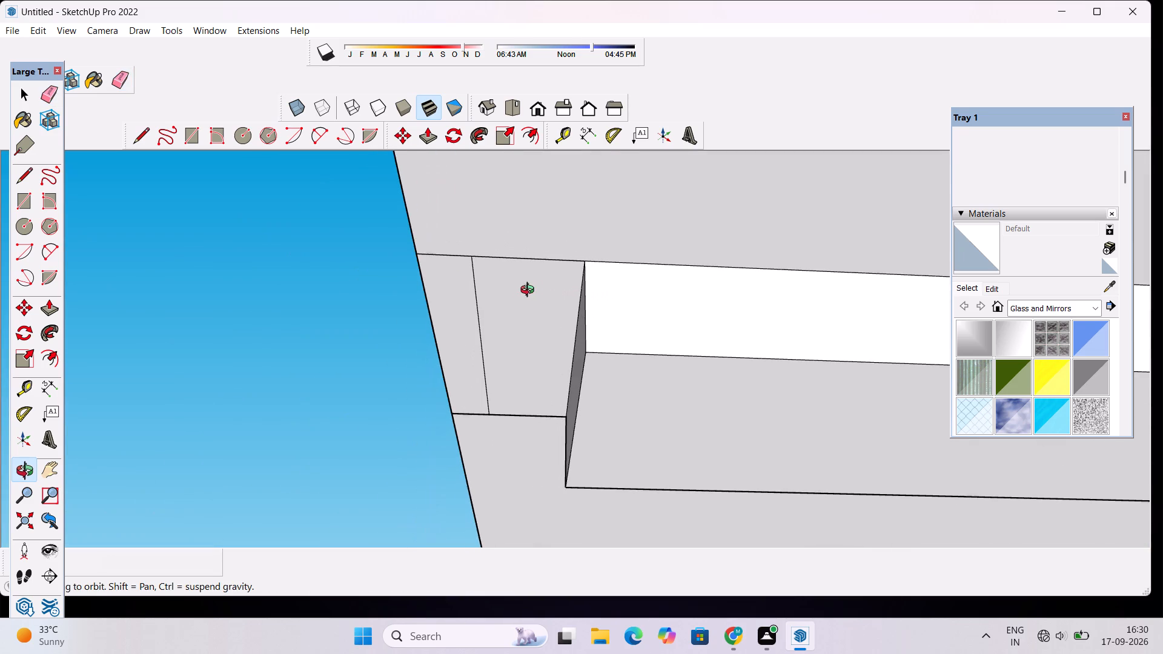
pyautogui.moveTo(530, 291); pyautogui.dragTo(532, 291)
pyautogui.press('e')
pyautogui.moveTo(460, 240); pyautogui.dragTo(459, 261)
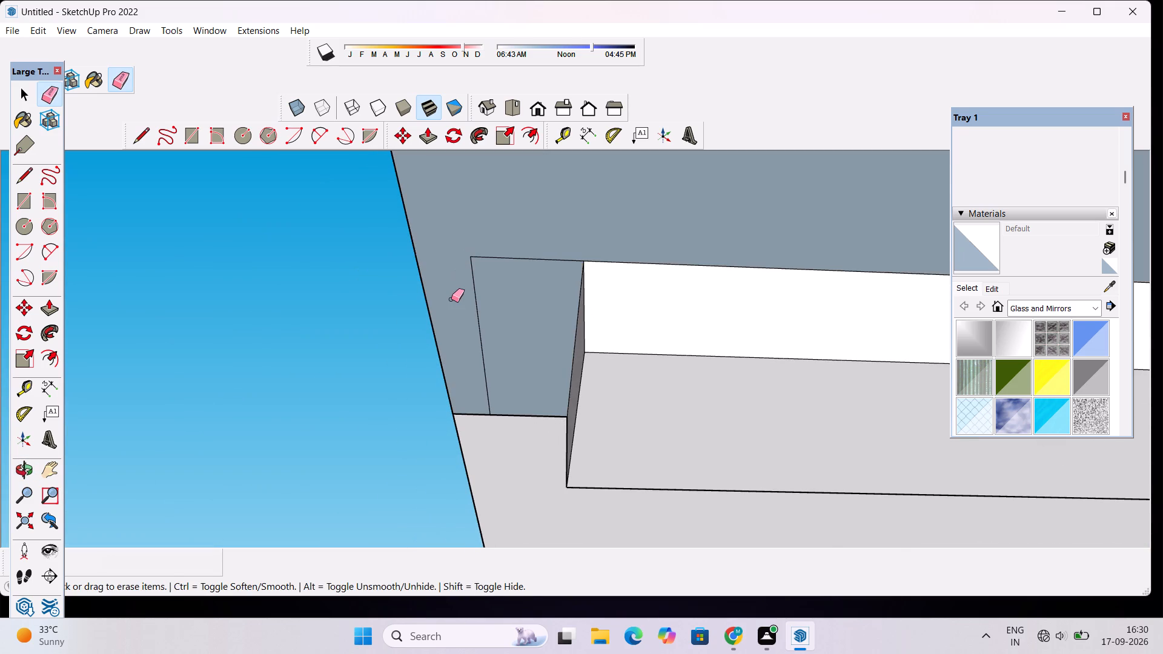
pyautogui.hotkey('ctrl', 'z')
# Examine the strip's edges around the new line up close and with the beam from below.
pyautogui.scroll(7, 436, 242)
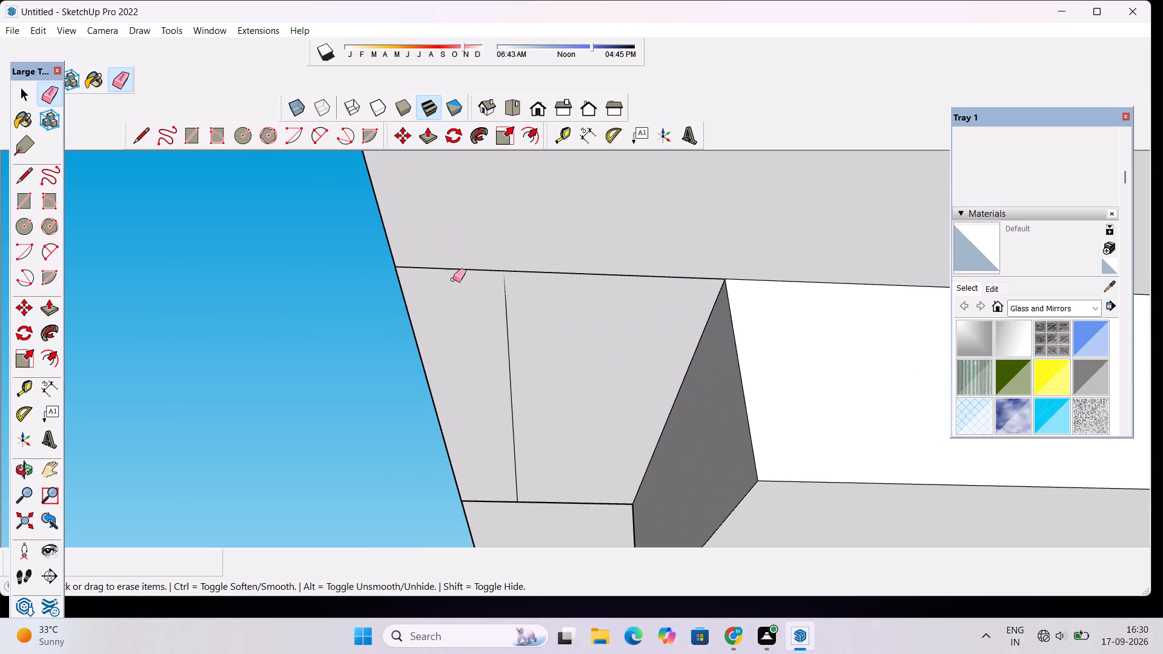
pyautogui.scroll(-7, 425, 228)
pyautogui.scroll(9, 499, 381)
pyautogui.scroll(6, 472, 464)
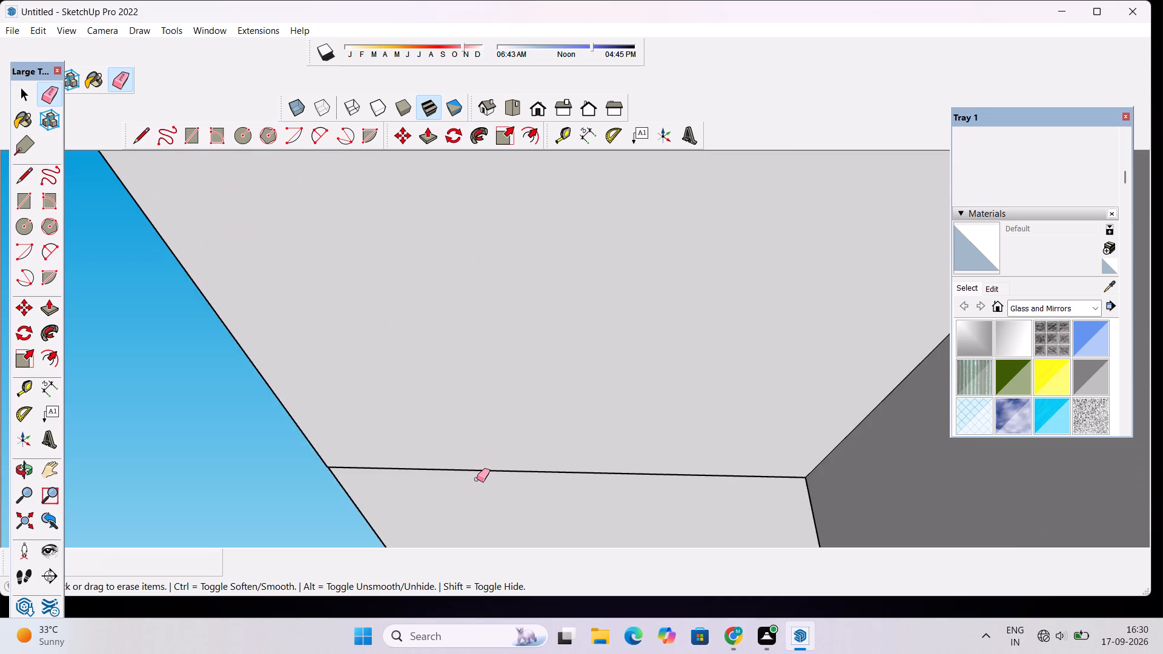
pyautogui.scroll(14, 477, 494)
pyautogui.scroll(-16, 476, 441)
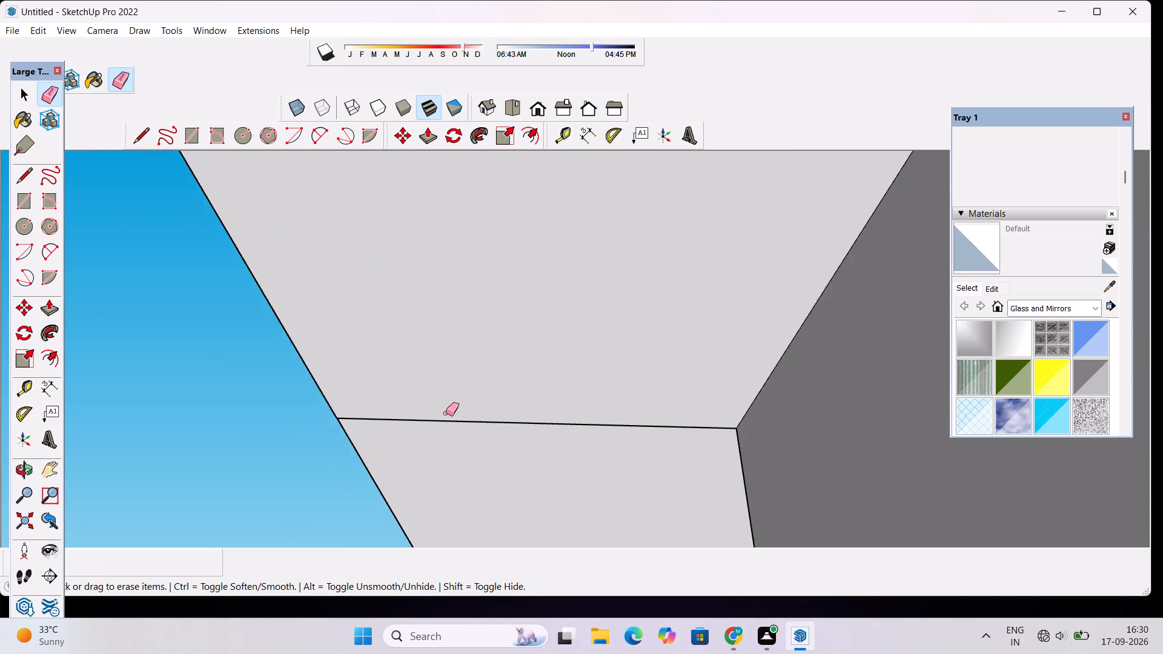
pyautogui.scroll(-20, 446, 413)
pyautogui.scroll(-12, 446, 413)
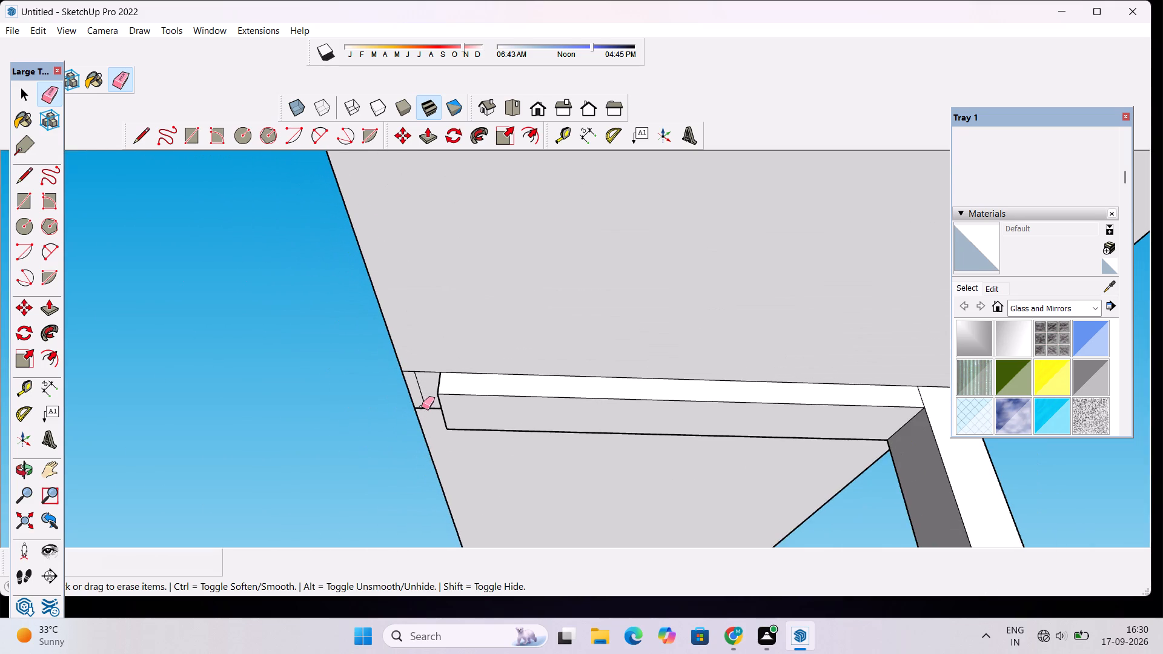
pyautogui.press('o')
pyautogui.moveTo(427, 393); pyautogui.dragTo(440, 455)
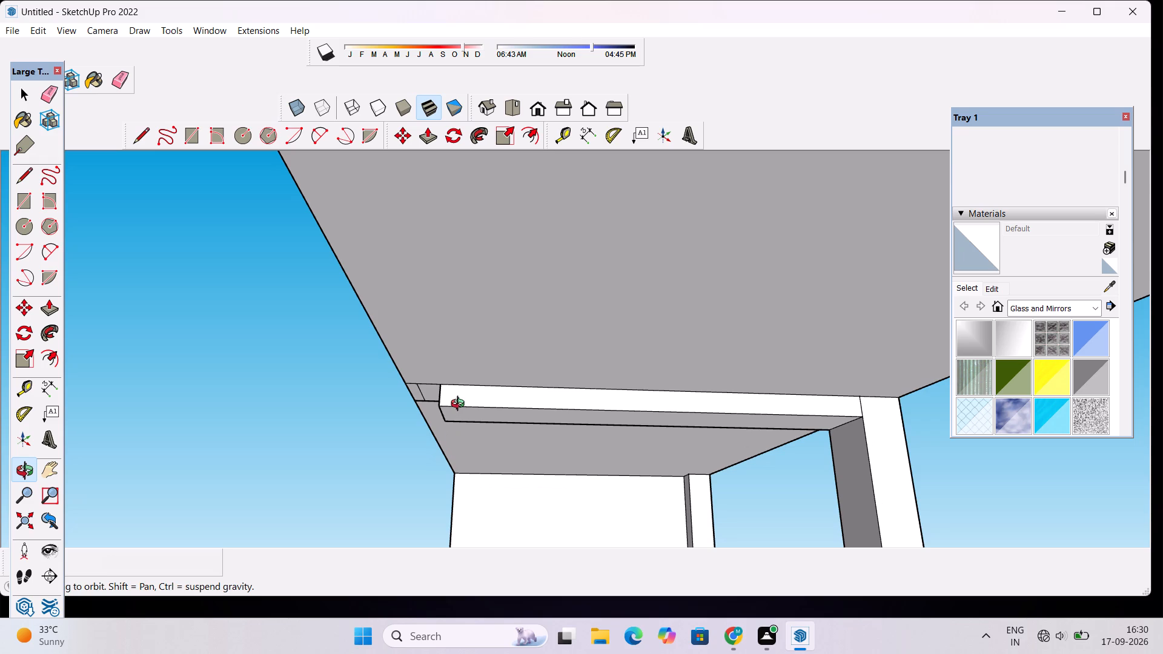
# Examine the beam's free end and the strip in front of it from several angles below the canopy.
pyautogui.scroll(-2, 460, 405)
pyautogui.moveTo(462, 405); pyautogui.dragTo(480, 429)
pyautogui.scroll(3, 480, 431)
pyautogui.moveTo(479, 431); pyautogui.dragTo(510, 425)
pyautogui.keyDown('shift'); pyautogui.moveTo(491, 426); pyautogui.dragTo(508, 391); pyautogui.keyUp('shift')
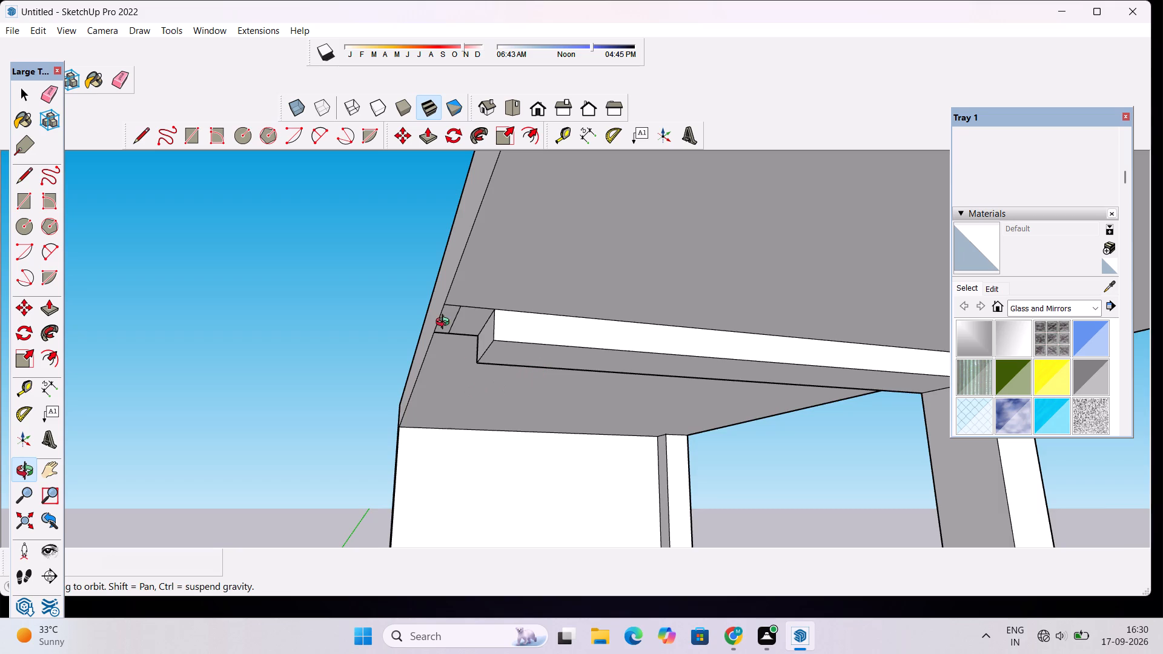
pyautogui.scroll(2, 445, 323)
pyautogui.click(486, 371)
pyautogui.keyDown('shift'); pyautogui.scroll(1, 512, 377); pyautogui.keyUp('shift')
pyautogui.keyDown('shift'); pyautogui.moveTo(506, 348); pyautogui.dragTo(499, 319); pyautogui.keyUp('shift')
pyautogui.keyDown('shift'); pyautogui.scroll(-5, 499, 319); pyautogui.keyUp('shift')
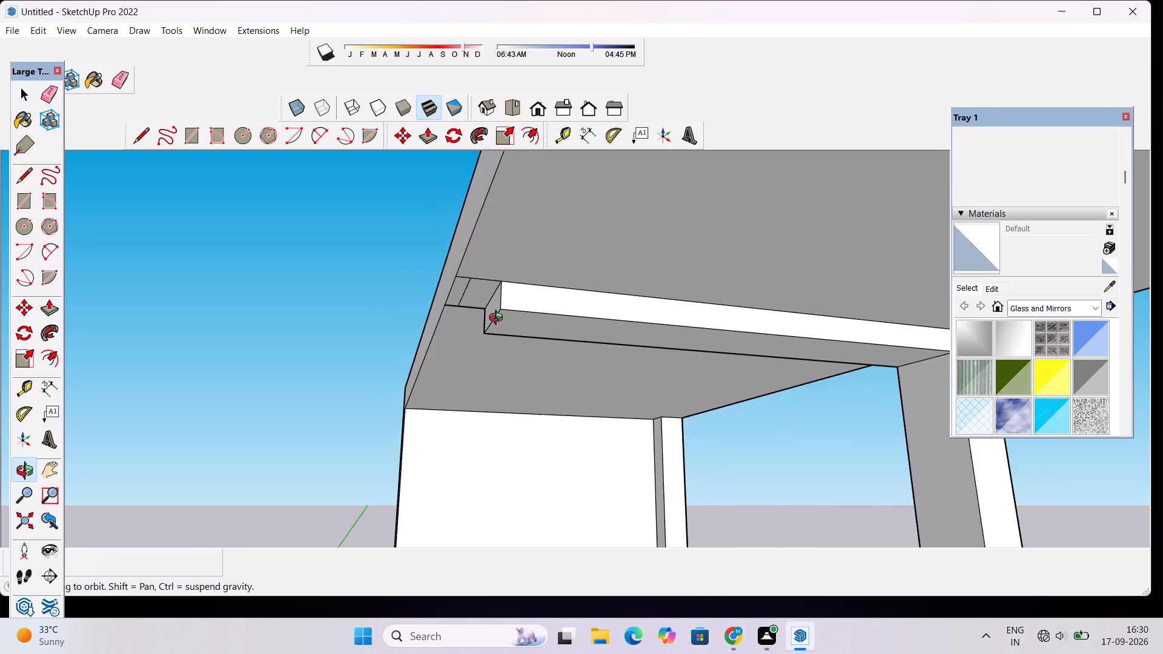
pyautogui.moveTo(498, 328); pyautogui.dragTo(503, 369)
pyautogui.keyDown('shift'); pyautogui.moveTo(504, 374); pyautogui.dragTo(488, 283); pyautogui.keyUp('shift')
pyautogui.keyDown('shift'); pyautogui.moveTo(490, 292); pyautogui.dragTo(505, 343); pyautogui.keyUp('shift')
pyautogui.scroll(-3, 505, 343)
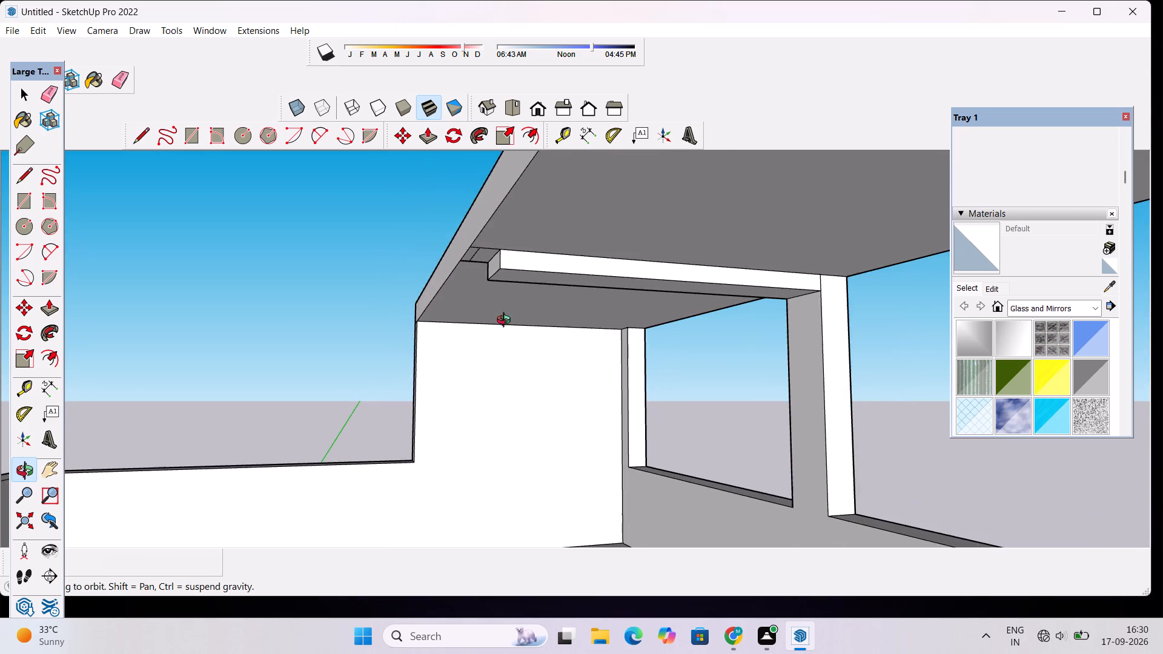
pyautogui.moveTo(507, 321); pyautogui.dragTo(511, 347)
# Push the end face of the canopy beam's free end back a short distance with Push/Pull.
pyautogui.scroll(7, 512, 305)
pyautogui.moveTo(482, 289); pyautogui.dragTo(493, 299)
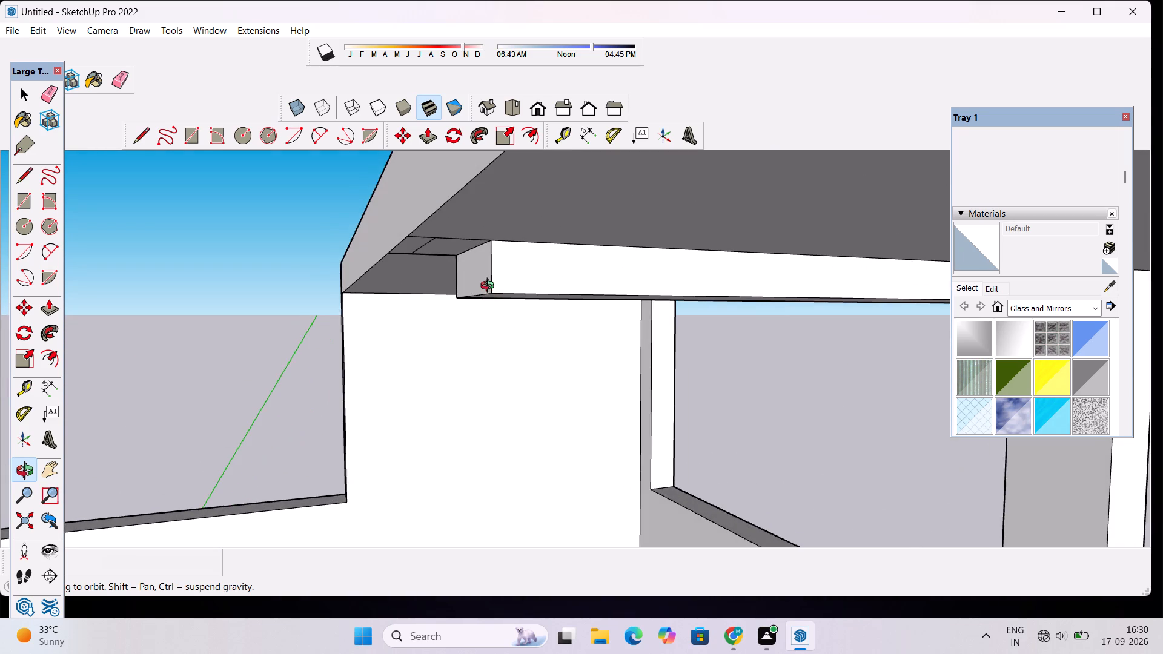
pyautogui.scroll(3, 488, 281)
pyautogui.keyDown('shift'); pyautogui.moveTo(488, 281); pyautogui.dragTo(486, 294); pyautogui.keyUp('shift')
pyautogui.press('p')
pyautogui.click(479, 279)
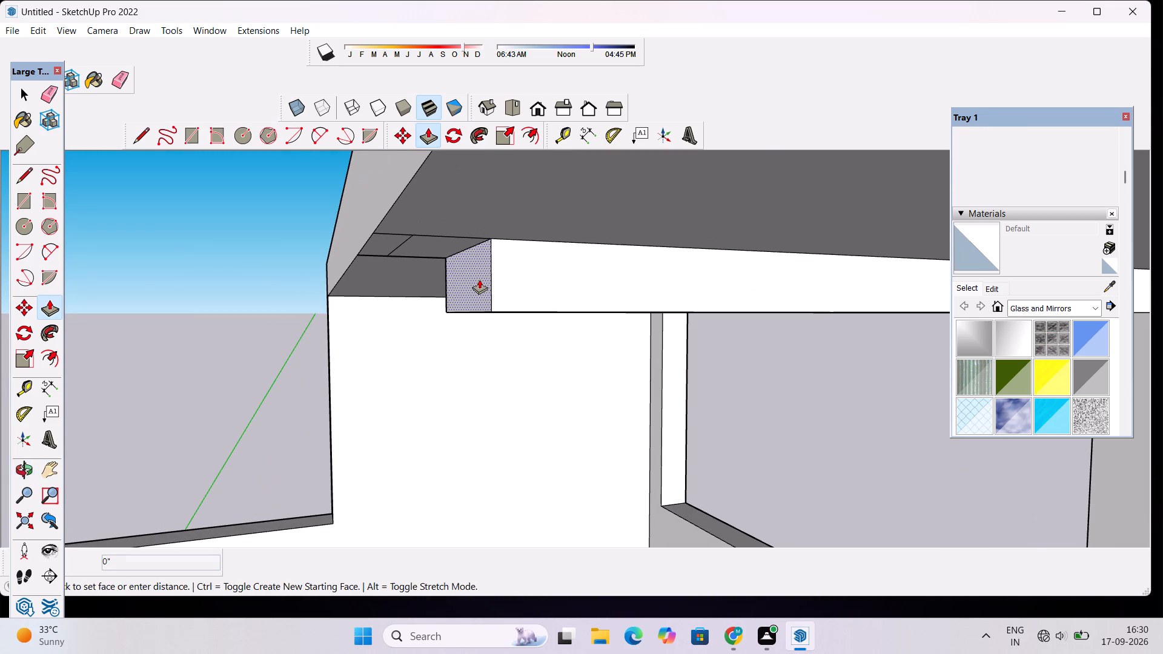
pyautogui.click(491, 272)
pyautogui.press('space')
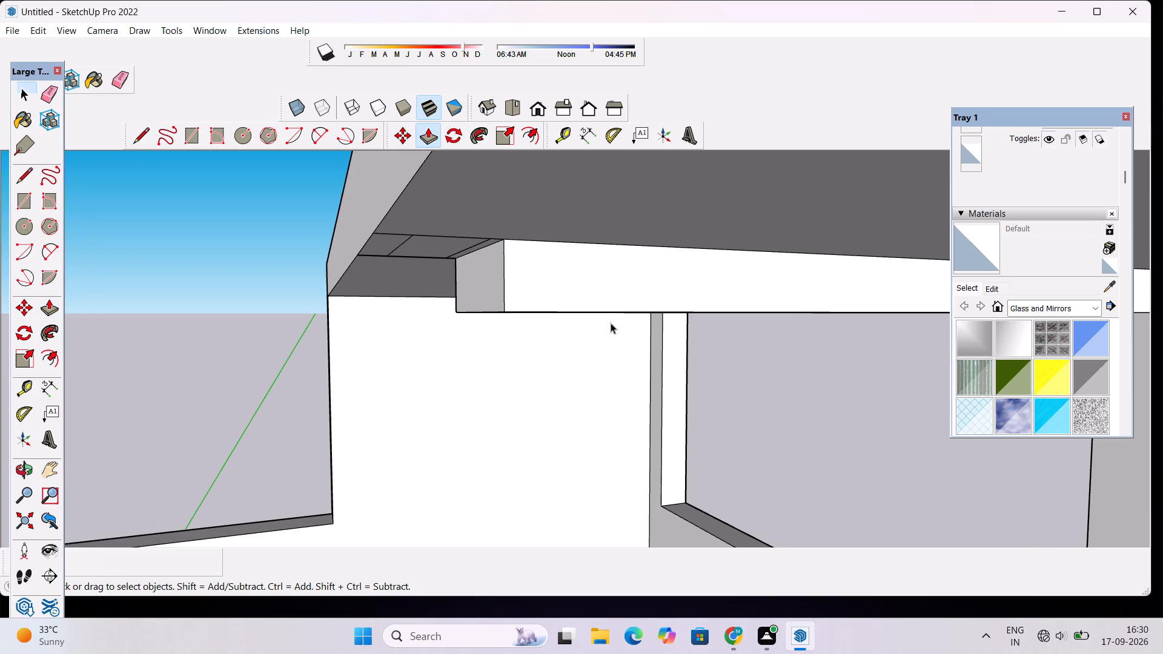
# Erase the leftover line on the canopy's underside just in front of the beam's free end.
pyautogui.press('o')
pyautogui.moveTo(633, 345); pyautogui.dragTo(567, 319)
pyautogui.keyDown('shift'); pyautogui.moveTo(586, 317); pyautogui.dragTo(708, 368); pyautogui.keyUp('shift')
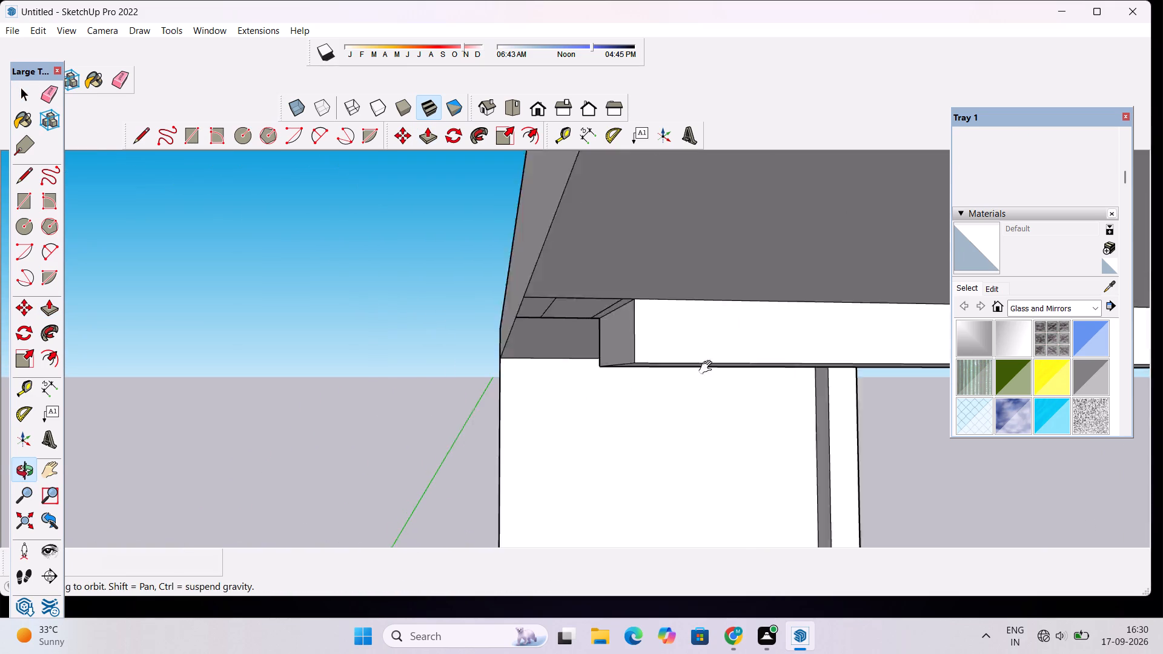
pyautogui.keyDown('shift'); pyautogui.moveTo(708, 368); pyautogui.dragTo(735, 382); pyautogui.keyUp('shift')
pyautogui.moveTo(787, 448); pyautogui.dragTo(768, 398)
pyautogui.scroll(5, 768, 398)
pyautogui.keyDown('shift'); pyautogui.moveTo(783, 410); pyautogui.dragTo(743, 382); pyautogui.keyUp('shift')
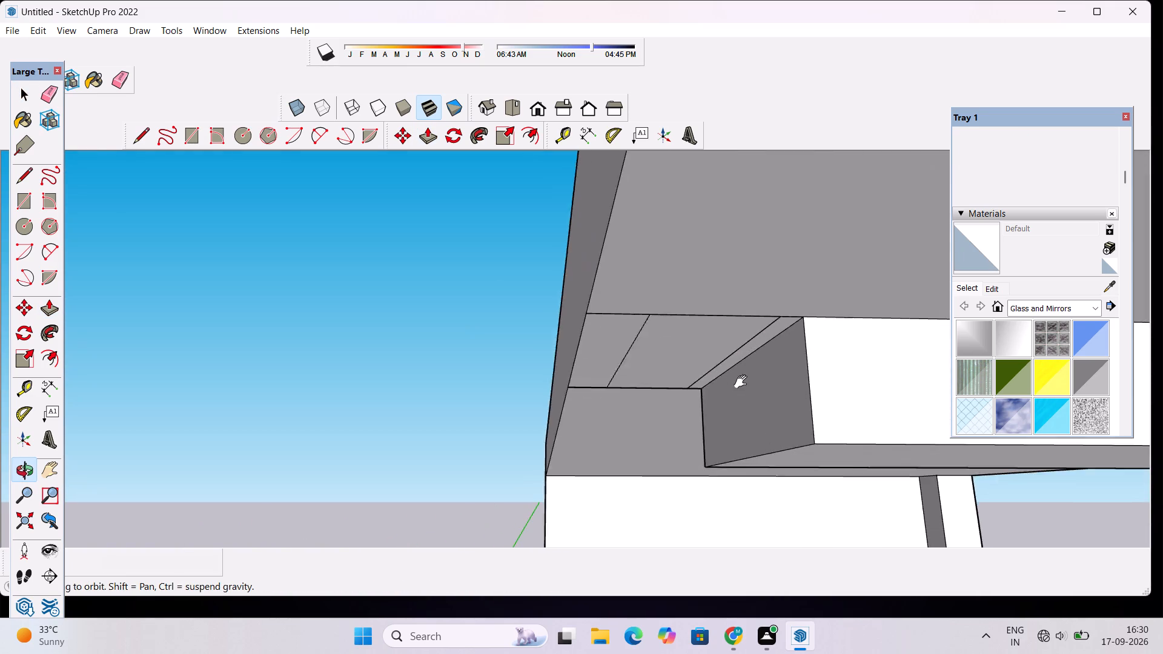
pyautogui.keyDown('shift'); pyautogui.moveTo(743, 382); pyautogui.dragTo(729, 374); pyautogui.keyUp('shift')
pyautogui.keyDown('shift'); pyautogui.scroll(3, 712, 371); pyautogui.keyUp('shift')
pyautogui.keyDown('shift'); pyautogui.moveTo(721, 358); pyautogui.dragTo(686, 357); pyautogui.keyUp('shift')
pyautogui.scroll(2, 677, 357)
pyautogui.press('e')
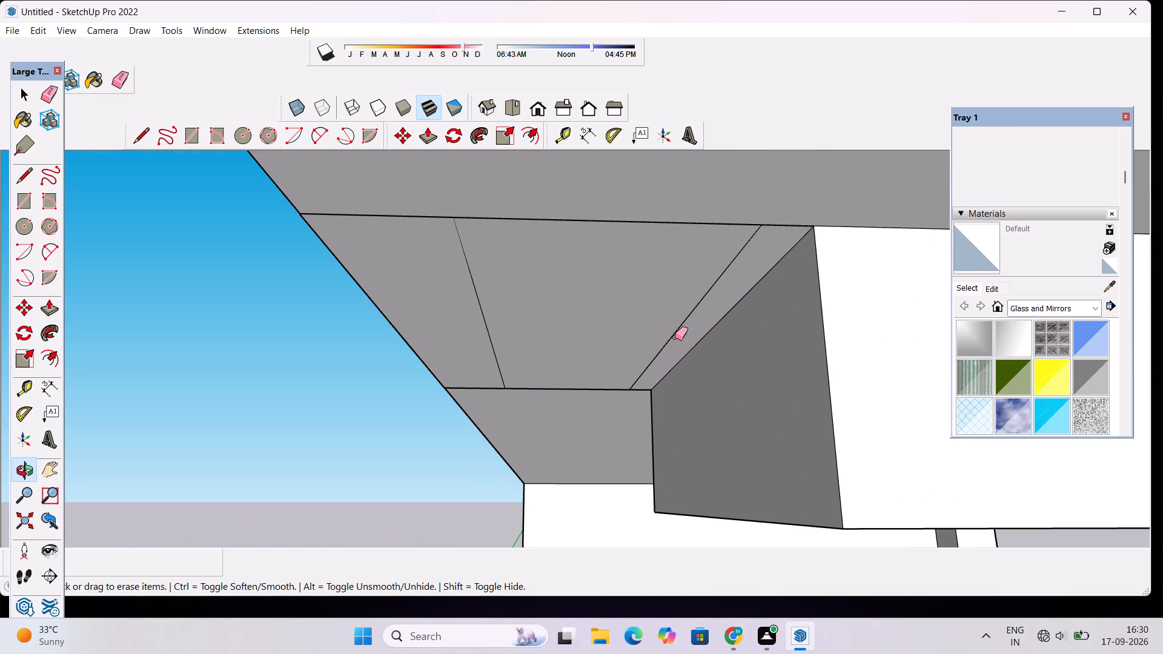
pyautogui.click(674, 329)
pyautogui.click(676, 331)
pyautogui.scroll(-5, 601, 311)
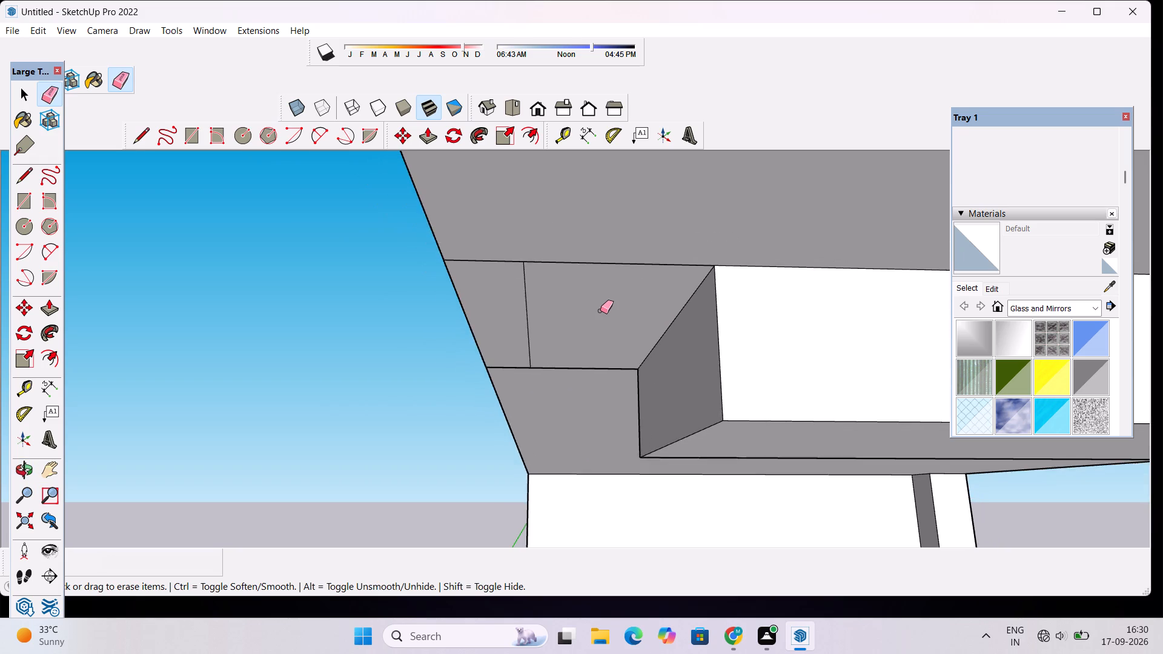
pyautogui.scroll(-2, 600, 311)
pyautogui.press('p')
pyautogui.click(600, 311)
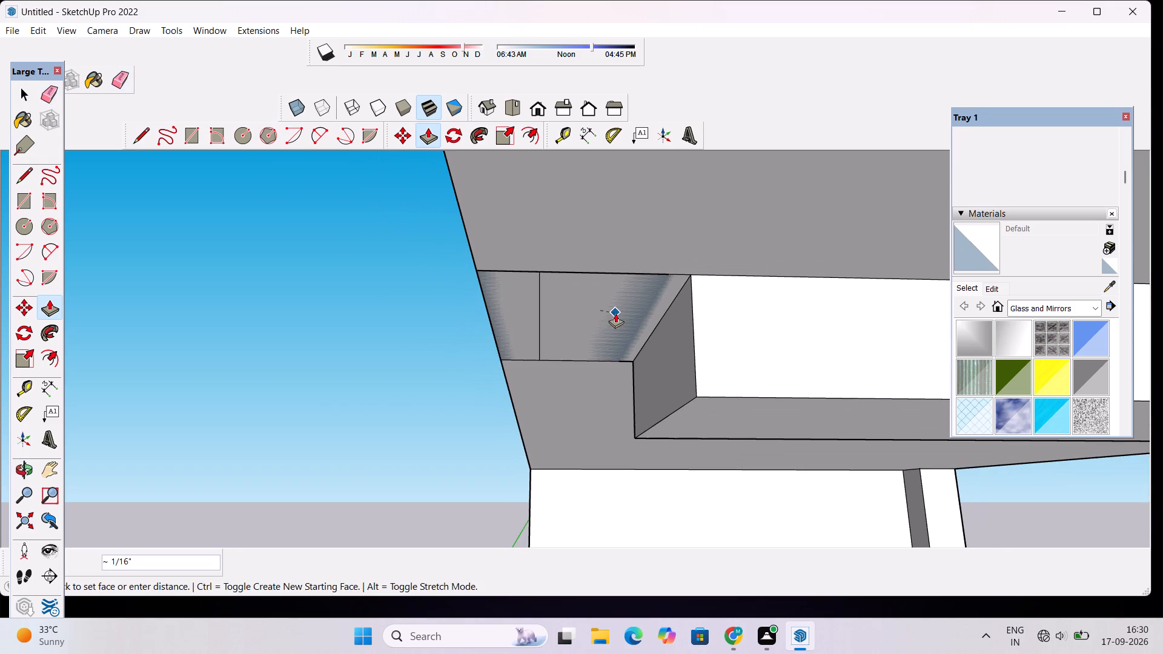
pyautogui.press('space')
# Extrude the underside face between the beam's end and the canopy's open edge about 45 ft down to the terrace floor as a post.
pyautogui.click(616, 314)
pyautogui.scroll(7, 616, 314)
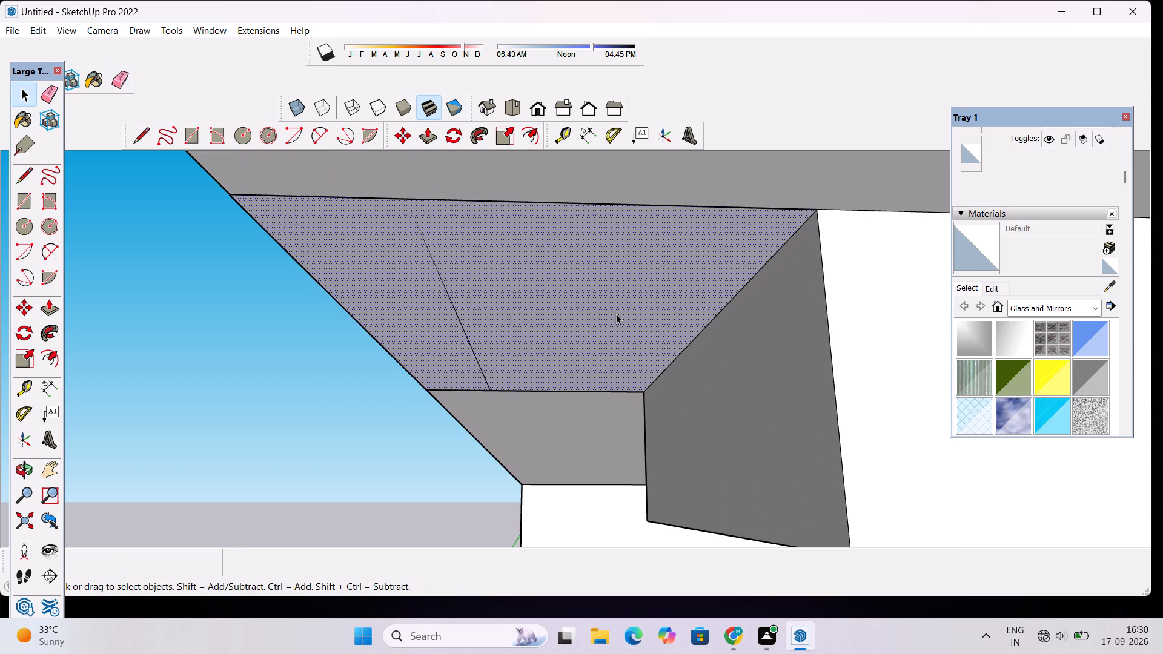
pyautogui.press('p')
pyautogui.click(511, 359)
pyautogui.scroll(-13, 531, 343)
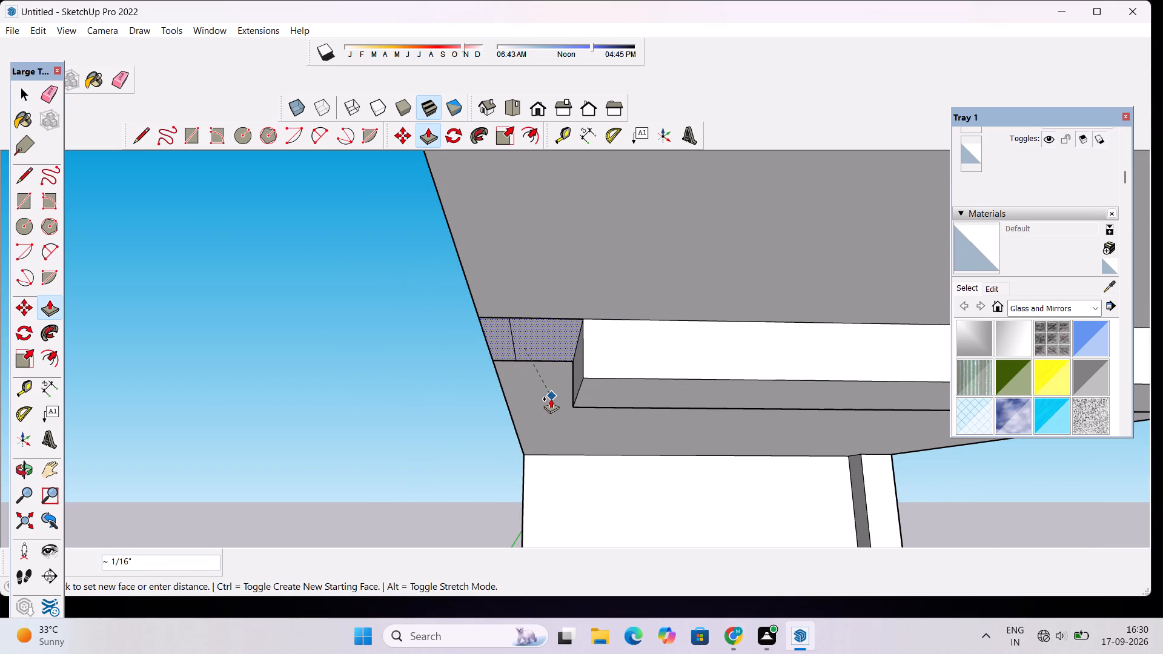
pyautogui.scroll(-5, 549, 466)
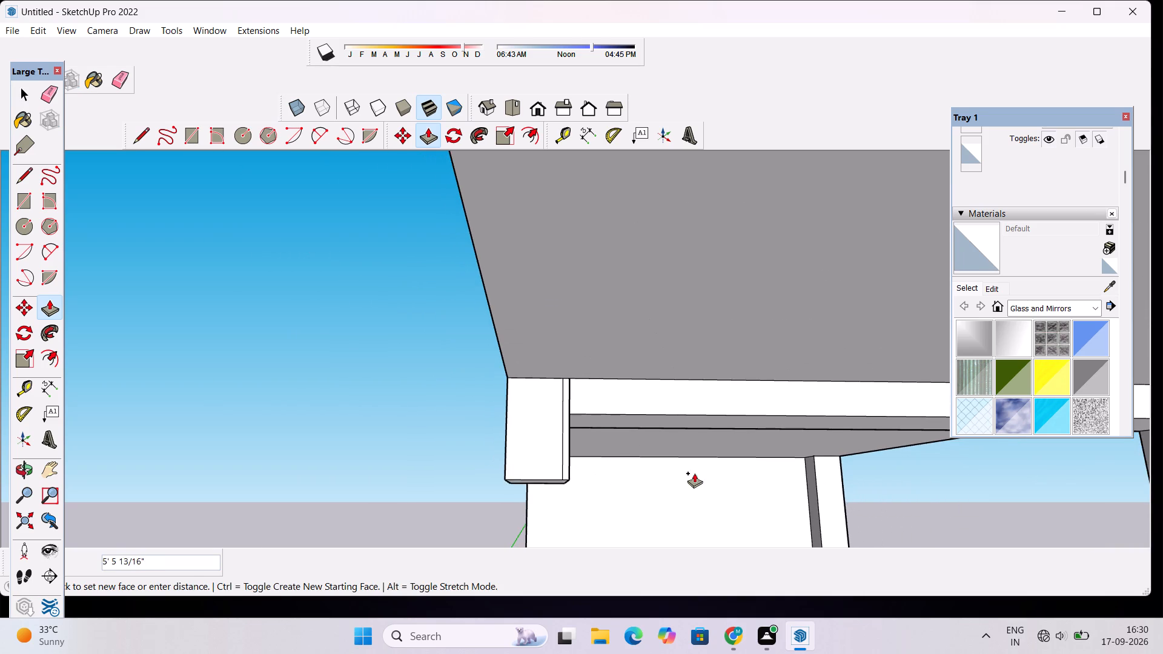
pyautogui.press('o')
pyautogui.moveTo(541, 404); pyautogui.dragTo(579, 408)
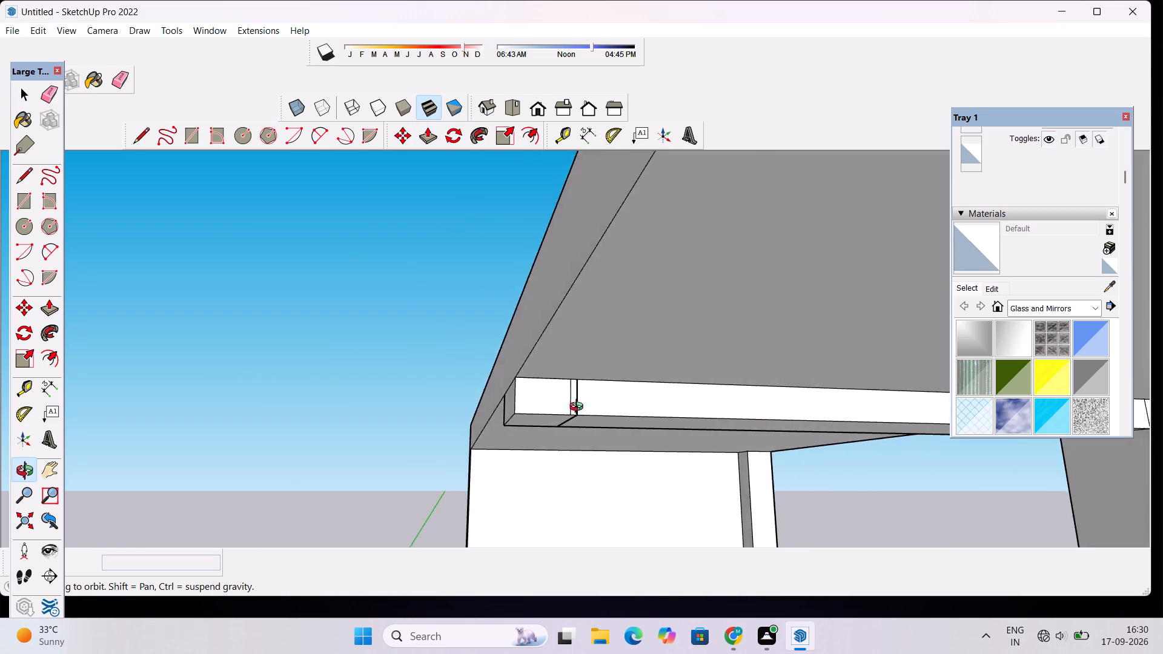
pyautogui.moveTo(579, 408); pyautogui.dragTo(592, 418)
pyautogui.scroll(-3, 538, 445)
pyautogui.moveTo(560, 445); pyautogui.dragTo(555, 436)
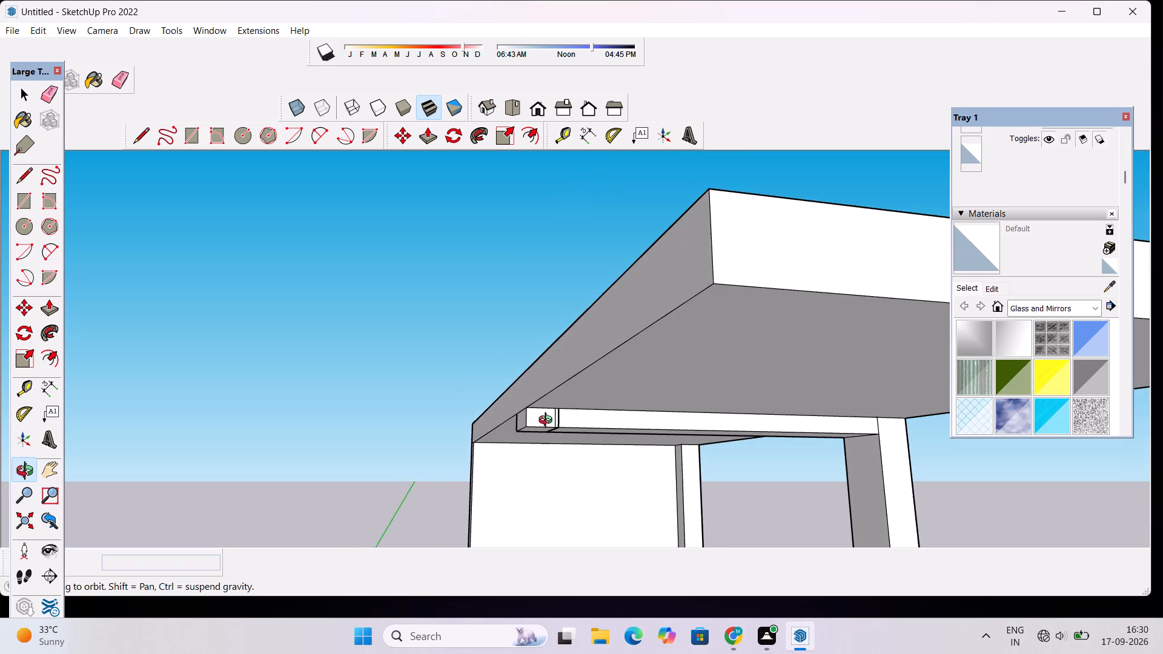
pyautogui.scroll(-2, 548, 420)
pyautogui.keyDown('shift'); pyautogui.moveTo(548, 480); pyautogui.dragTo(538, 337); pyautogui.keyUp('shift')
pyautogui.scroll(-4, 538, 337)
pyautogui.moveTo(548, 330); pyautogui.dragTo(530, 442)
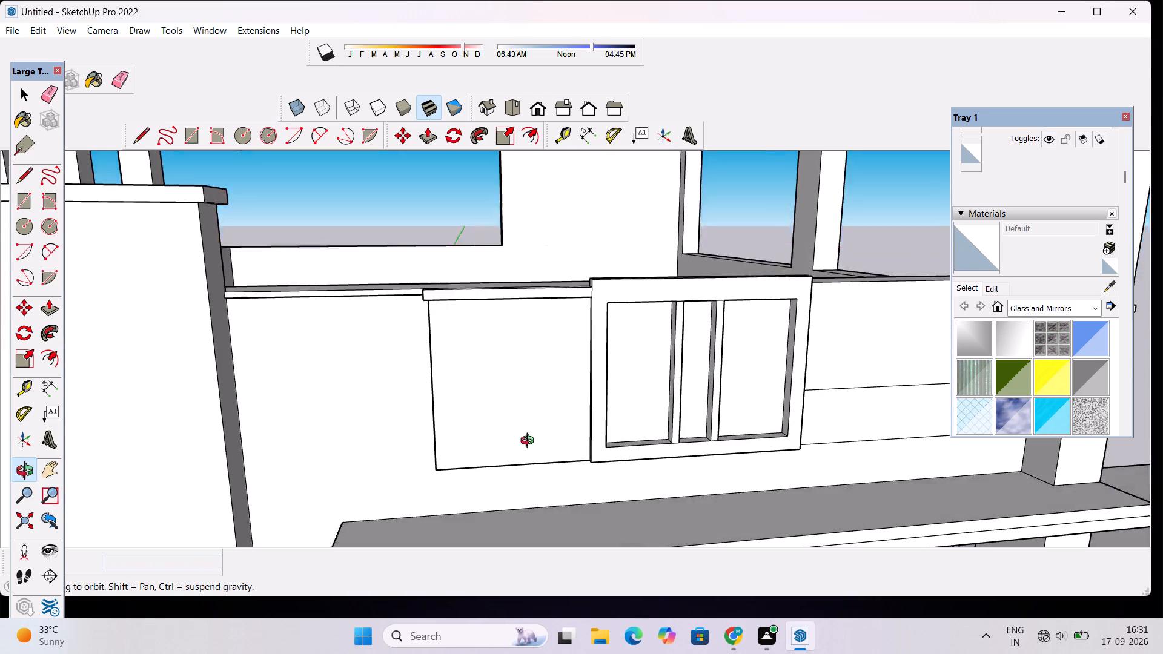
pyautogui.moveTo(530, 442); pyautogui.dragTo(534, 484)
pyautogui.scroll(-4, 532, 312)
pyautogui.keyDown('shift'); pyautogui.moveTo(561, 303); pyautogui.dragTo(574, 441); pyautogui.keyUp('shift')
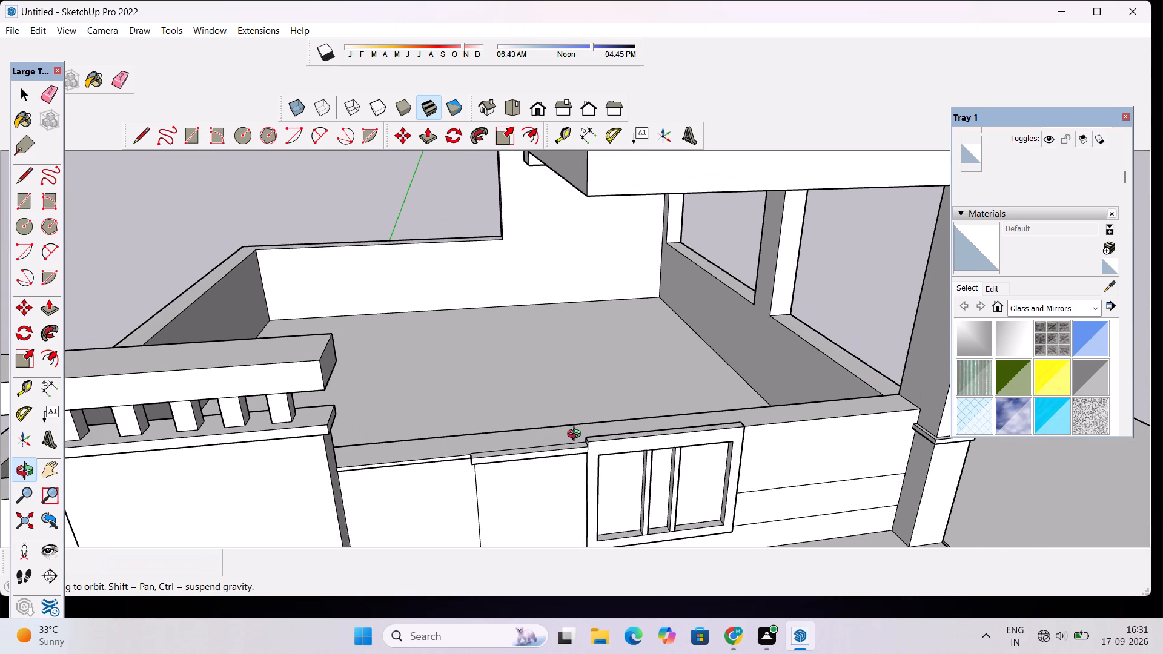
pyautogui.press('p')
pyautogui.scroll(6, 522, 417)
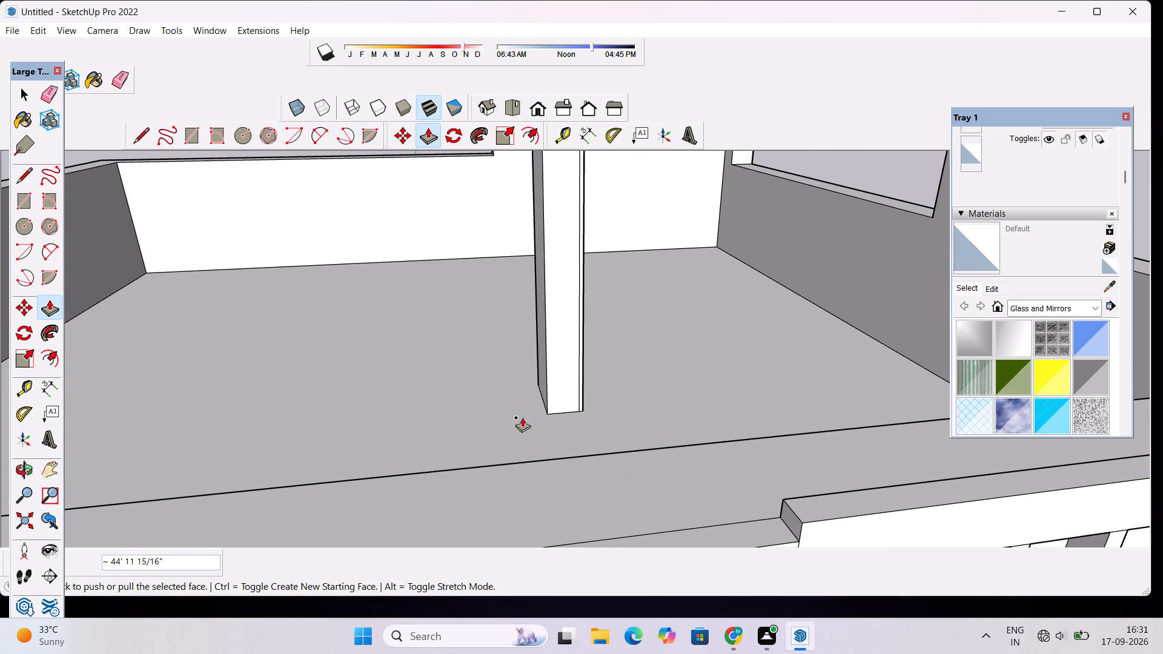
pyautogui.click(522, 417)
pyautogui.press('space')
pyautogui.scroll(-3, 617, 362)
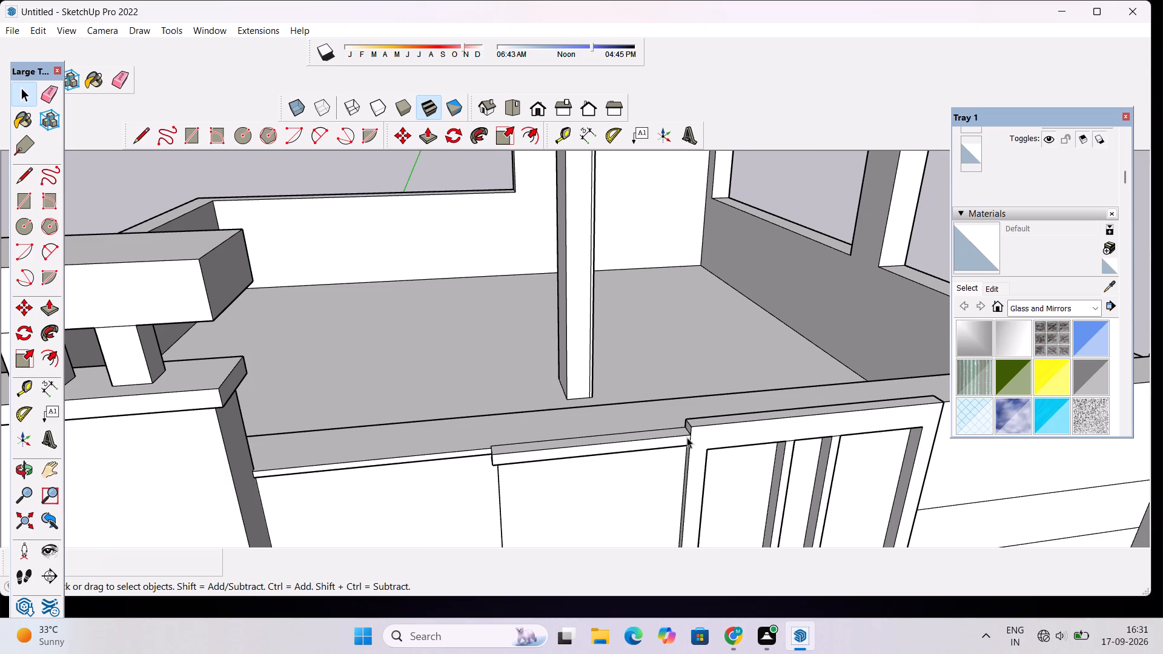
# Erase the stray vertical line running along the front face of the new post.
pyautogui.click(30, 469)
pyautogui.moveTo(694, 372); pyautogui.dragTo(641, 400)
pyautogui.scroll(2, 635, 381)
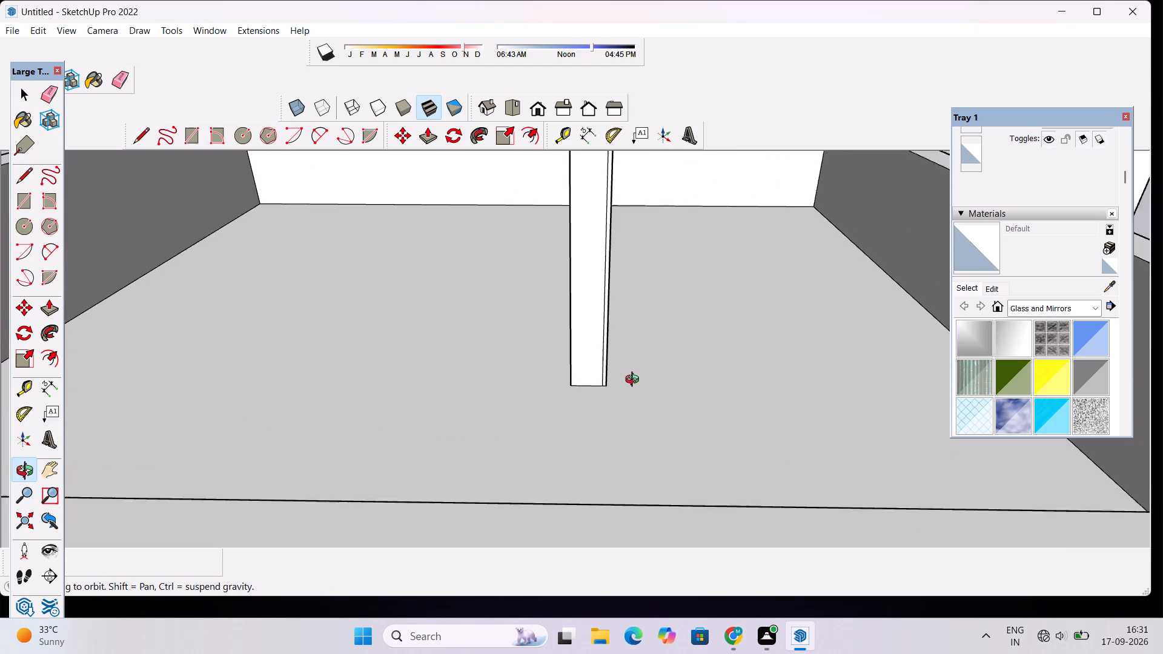
pyautogui.scroll(5, 635, 381)
pyautogui.keyDown('shift'); pyautogui.moveTo(591, 350); pyautogui.dragTo(633, 437); pyautogui.keyUp('shift')
pyautogui.scroll(2, 655, 411)
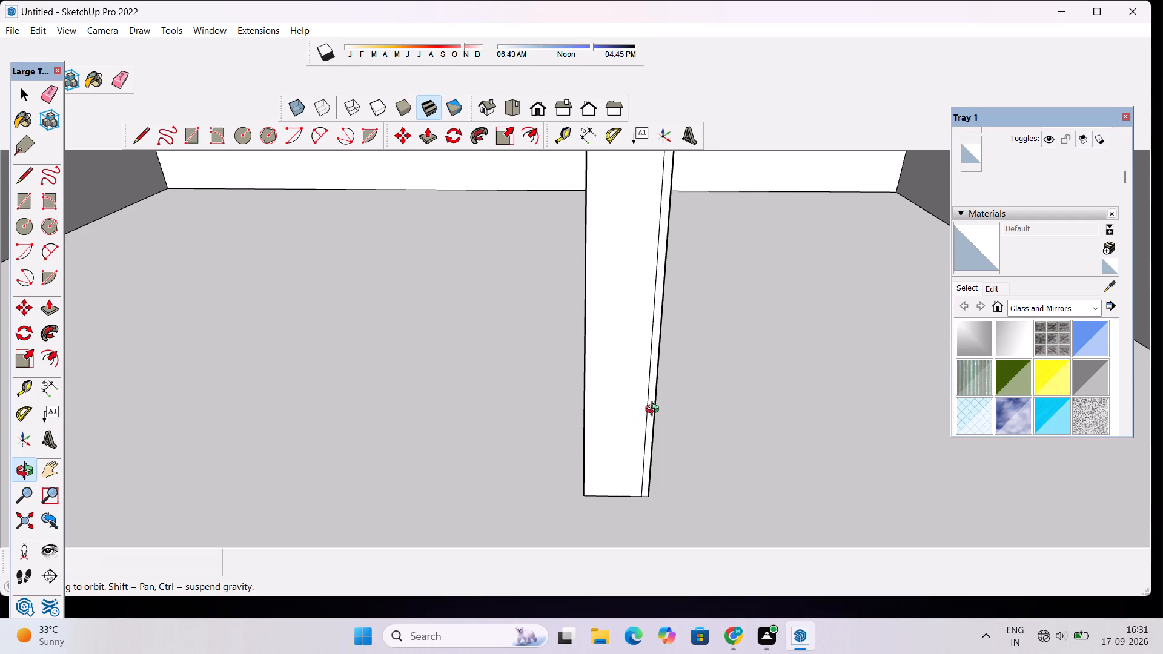
pyautogui.keyDown('shift'); pyautogui.moveTo(662, 400); pyautogui.dragTo(653, 428); pyautogui.keyUp('shift')
pyautogui.keyDown('shift'); pyautogui.scroll(4, 643, 443); pyautogui.keyUp('shift')
pyautogui.press('e')
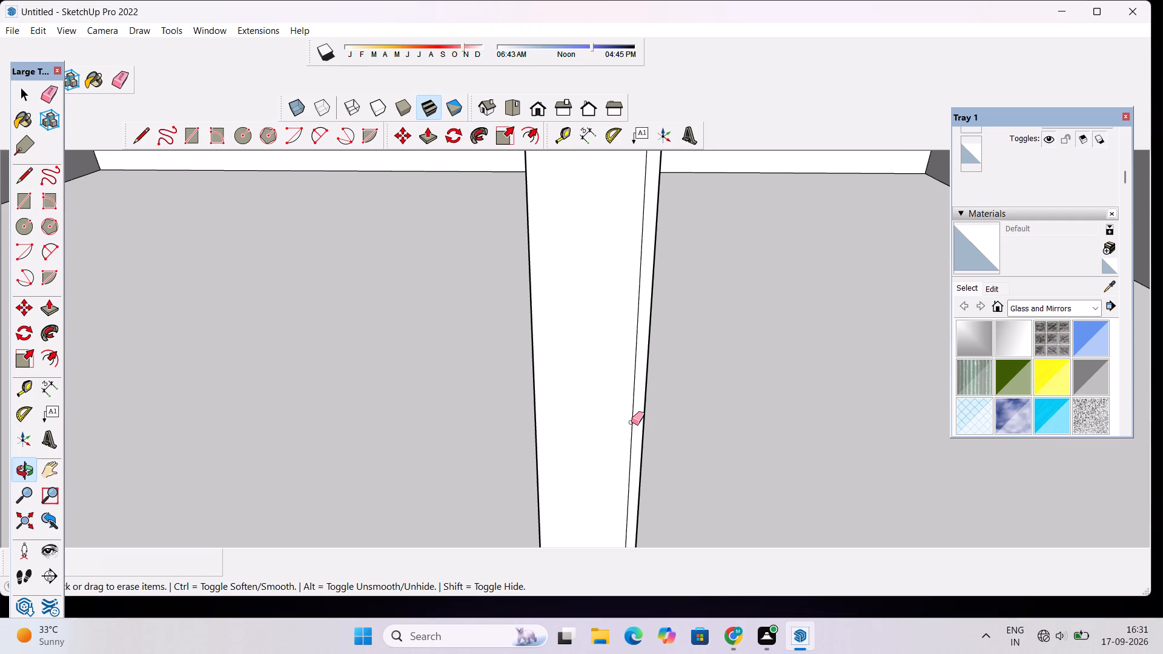
pyautogui.click(635, 413)
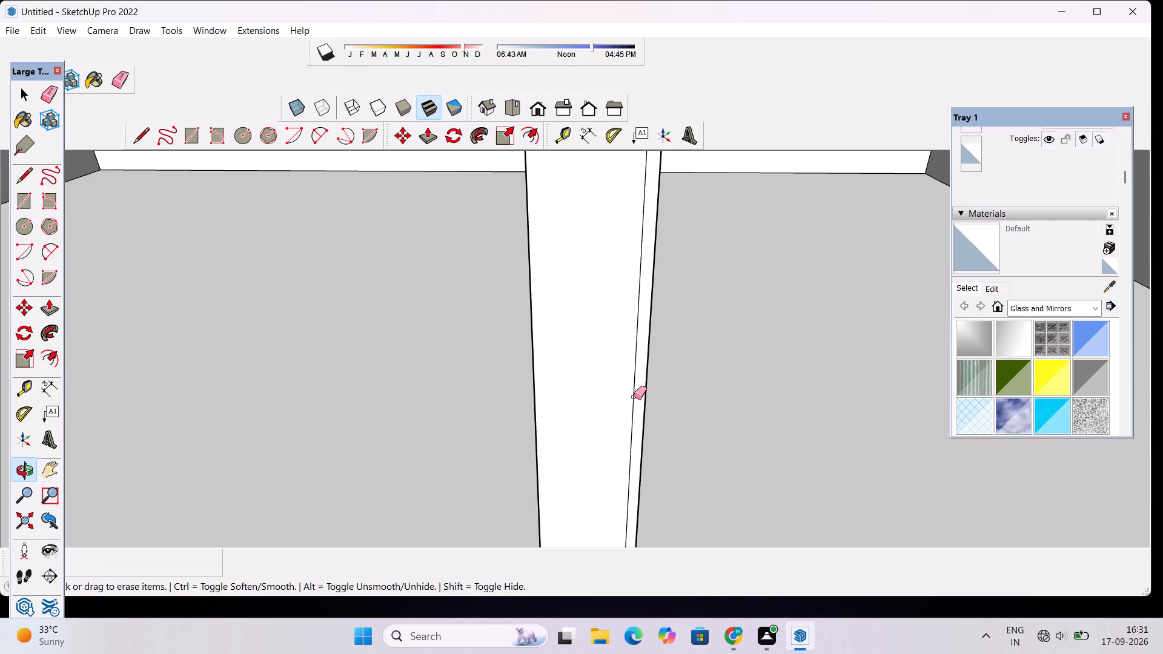
pyautogui.click(634, 397)
# Erase the short vertical seam where the new post's top meets the canopy beam.
pyautogui.scroll(-11, 634, 397)
pyautogui.press('o')
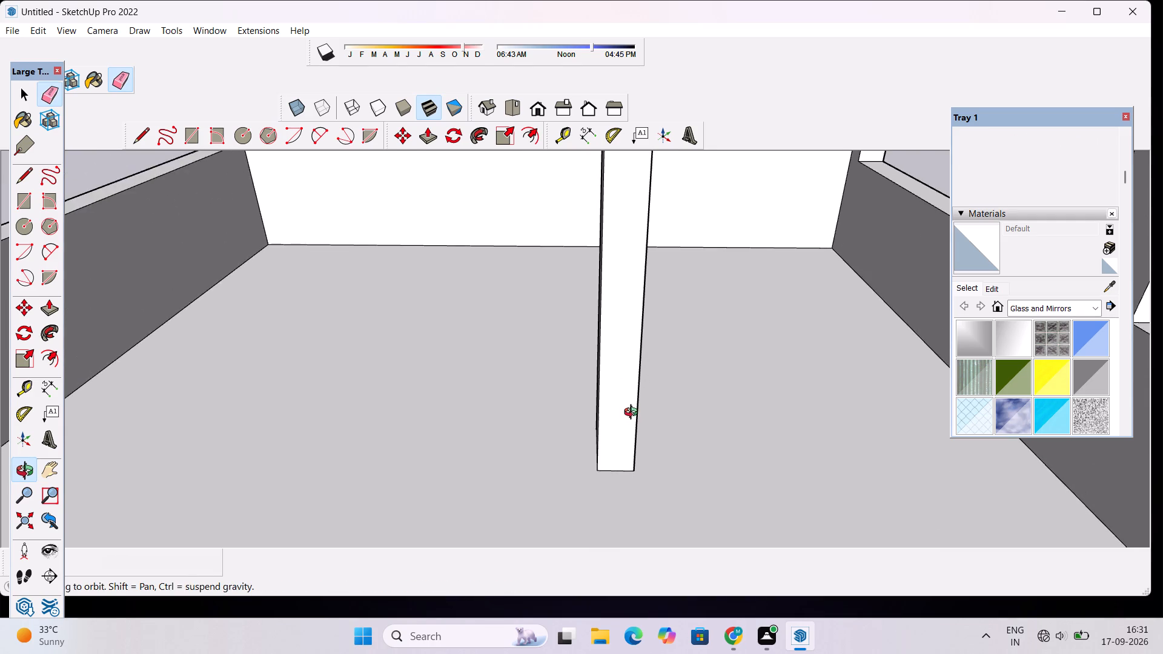
pyautogui.scroll(-5, 634, 424)
pyautogui.moveTo(631, 458); pyautogui.dragTo(632, 416)
pyautogui.keyDown('shift'); pyautogui.moveTo(658, 346); pyautogui.dragTo(660, 452); pyautogui.keyUp('shift')
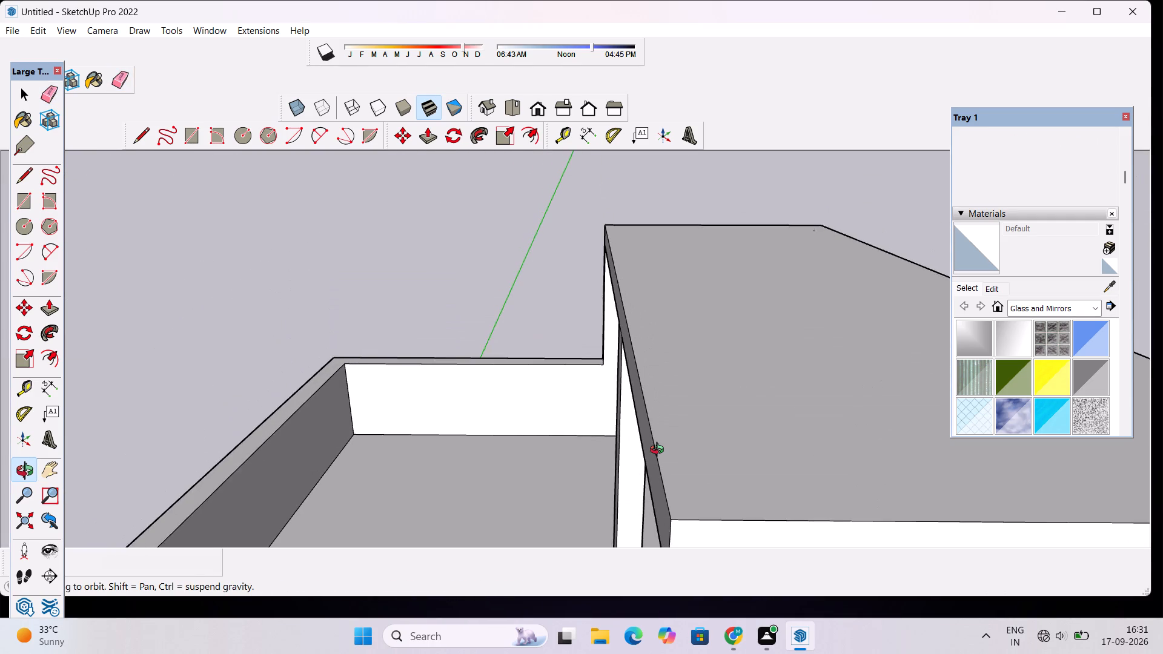
pyautogui.scroll(2, 659, 451)
pyautogui.moveTo(659, 451); pyautogui.dragTo(708, 315)
pyautogui.moveTo(789, 317); pyautogui.dragTo(805, 335)
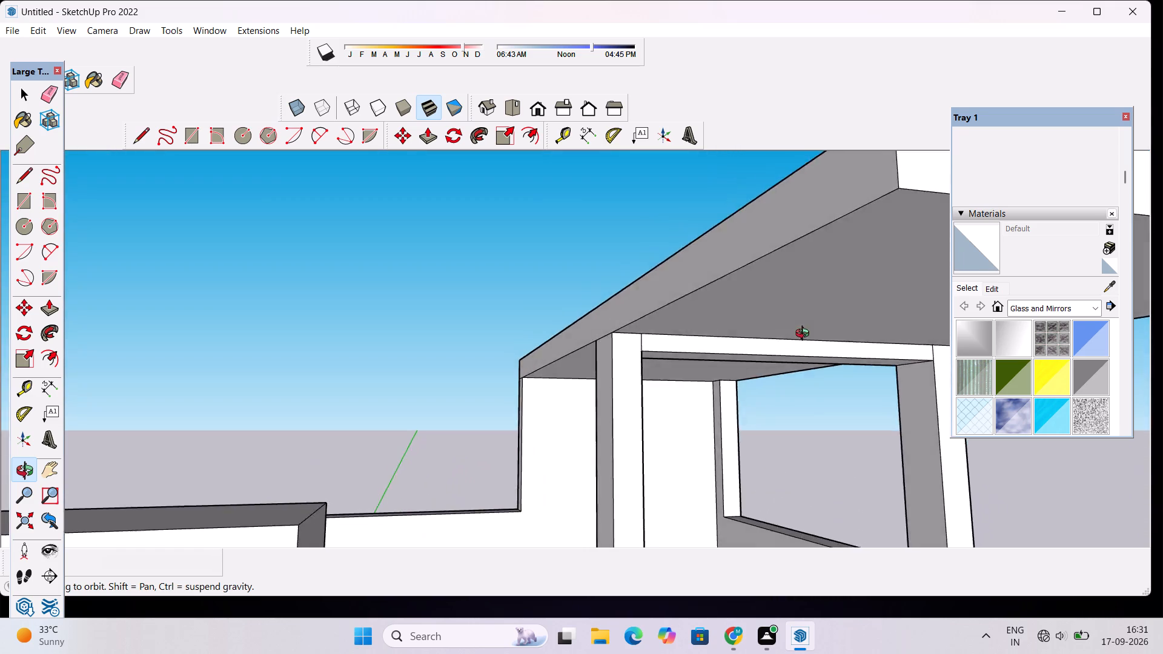
pyautogui.moveTo(805, 335); pyautogui.dragTo(614, 371)
pyautogui.scroll(8, 673, 337)
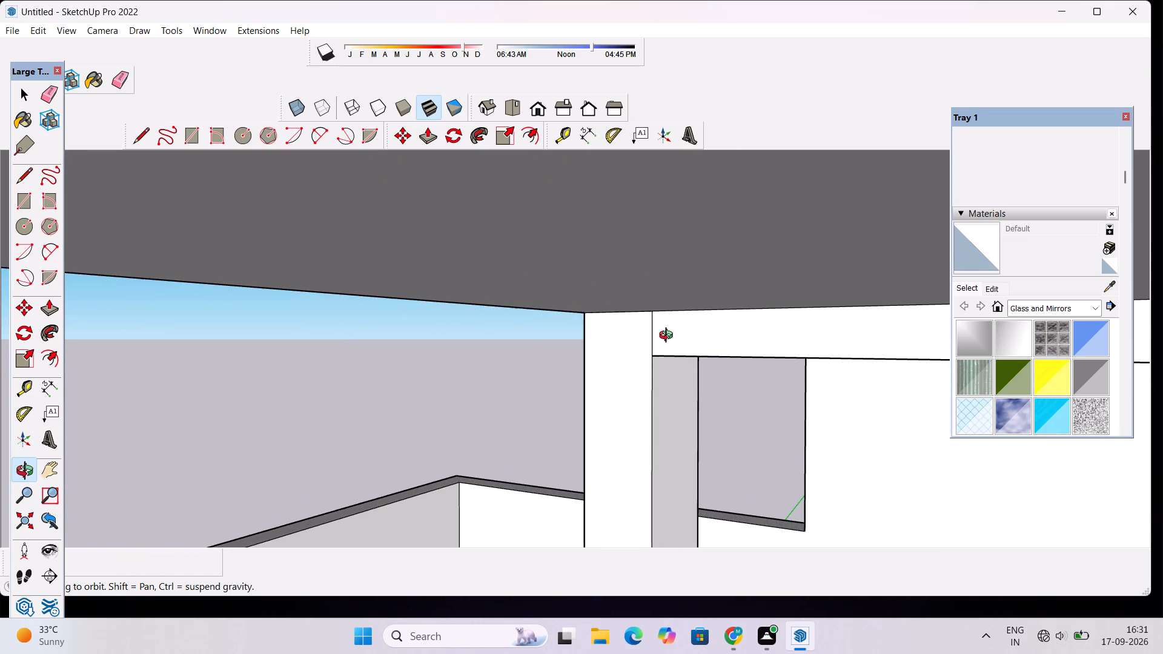
pyautogui.press('e')
pyautogui.scroll(3, 628, 329)
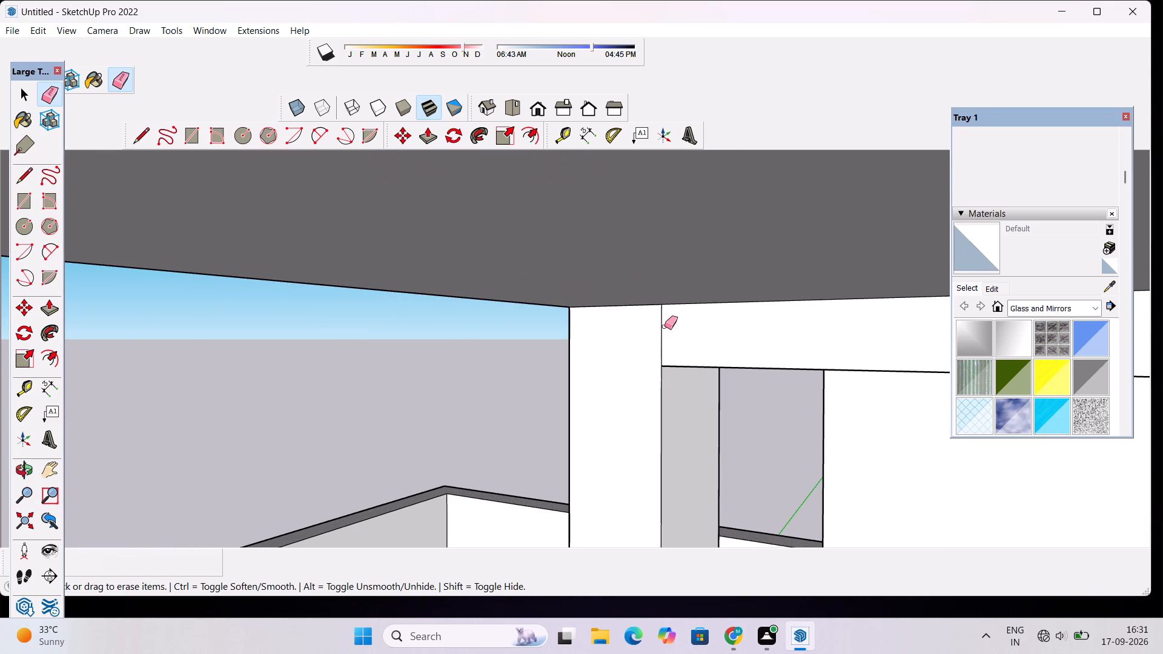
pyautogui.click(661, 322)
# Erase the two vertical seam lines between the new post and the beam on the beam's opposite side.
pyautogui.scroll(-7, 640, 335)
pyautogui.press('o')
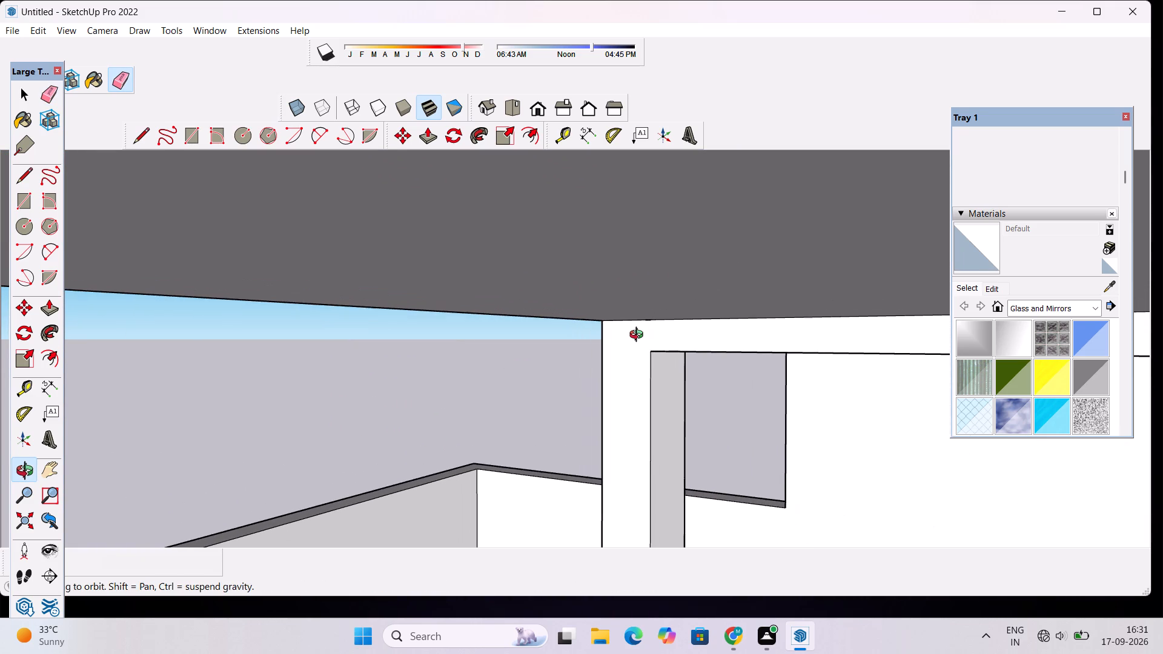
pyautogui.scroll(-6, 639, 336)
pyautogui.moveTo(512, 368); pyautogui.dragTo(1055, 335)
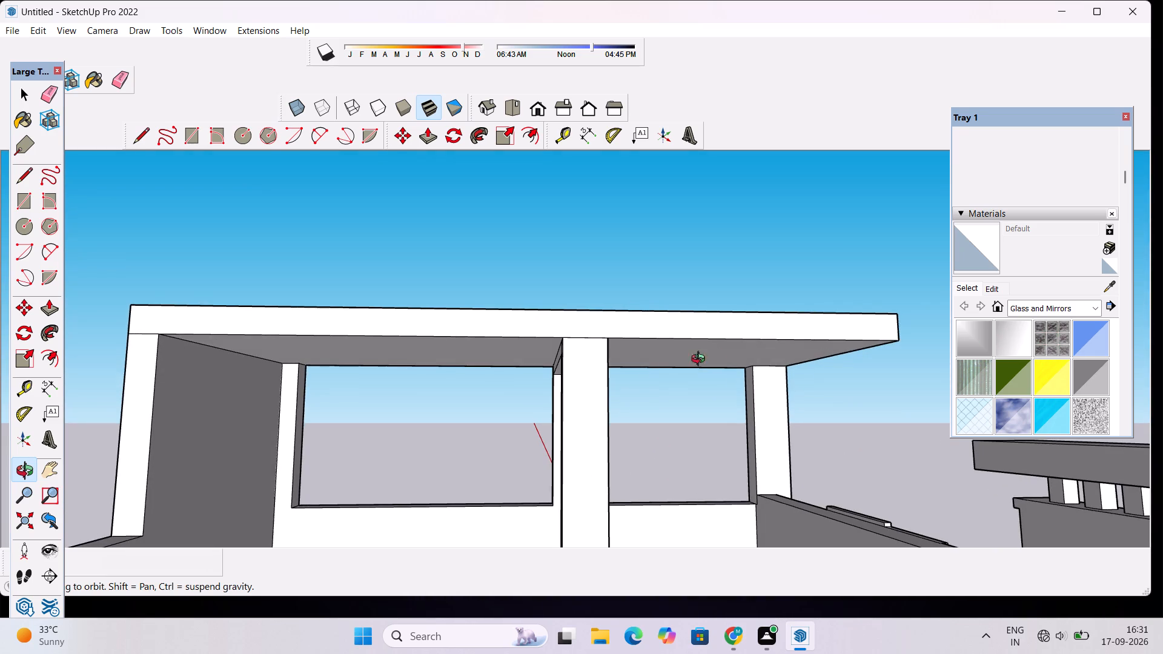
pyautogui.scroll(4, 558, 364)
pyautogui.moveTo(537, 365); pyautogui.dragTo(717, 369)
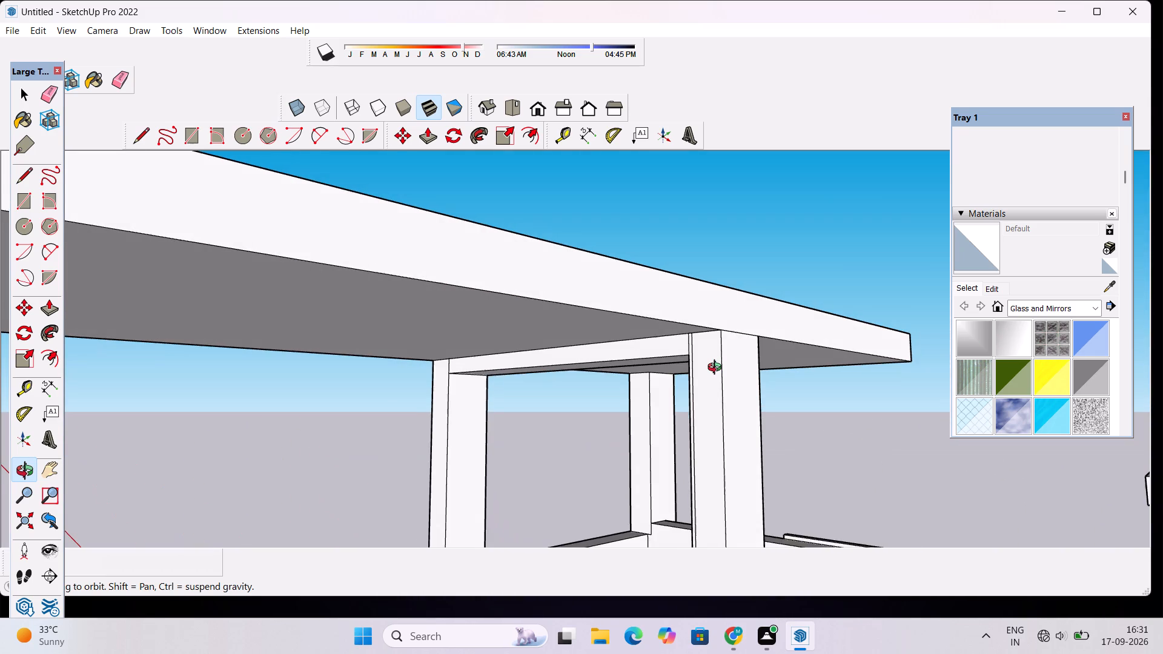
pyautogui.scroll(4, 717, 369)
pyautogui.press('e')
pyautogui.scroll(3, 681, 372)
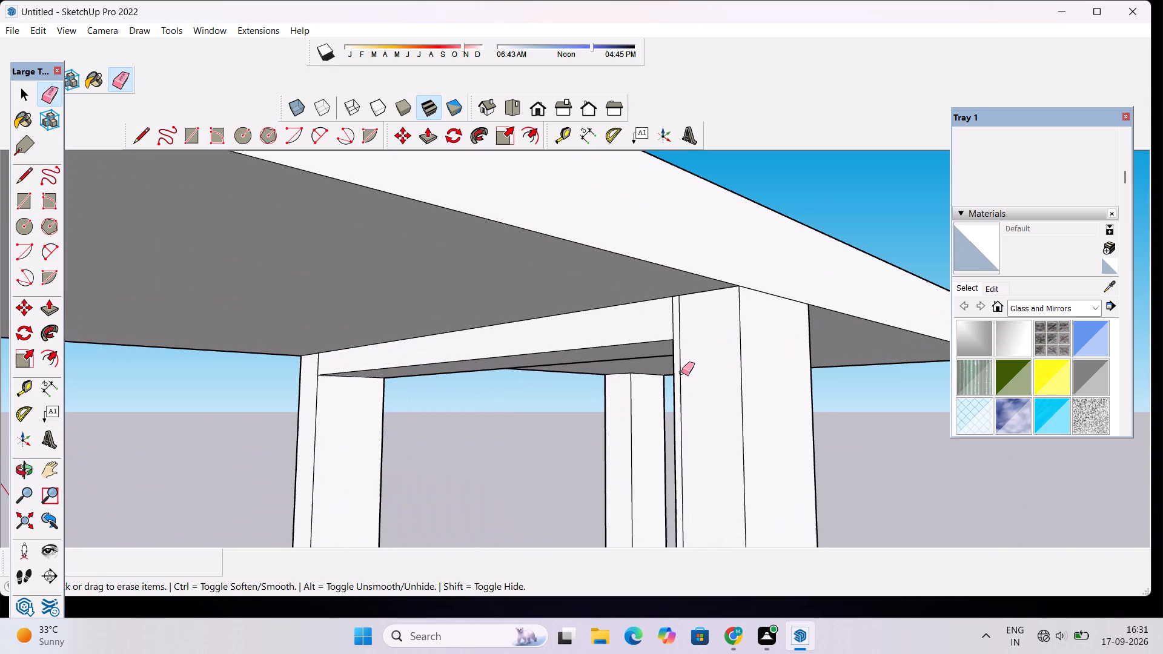
pyautogui.scroll(1, 681, 372)
pyautogui.click(678, 338)
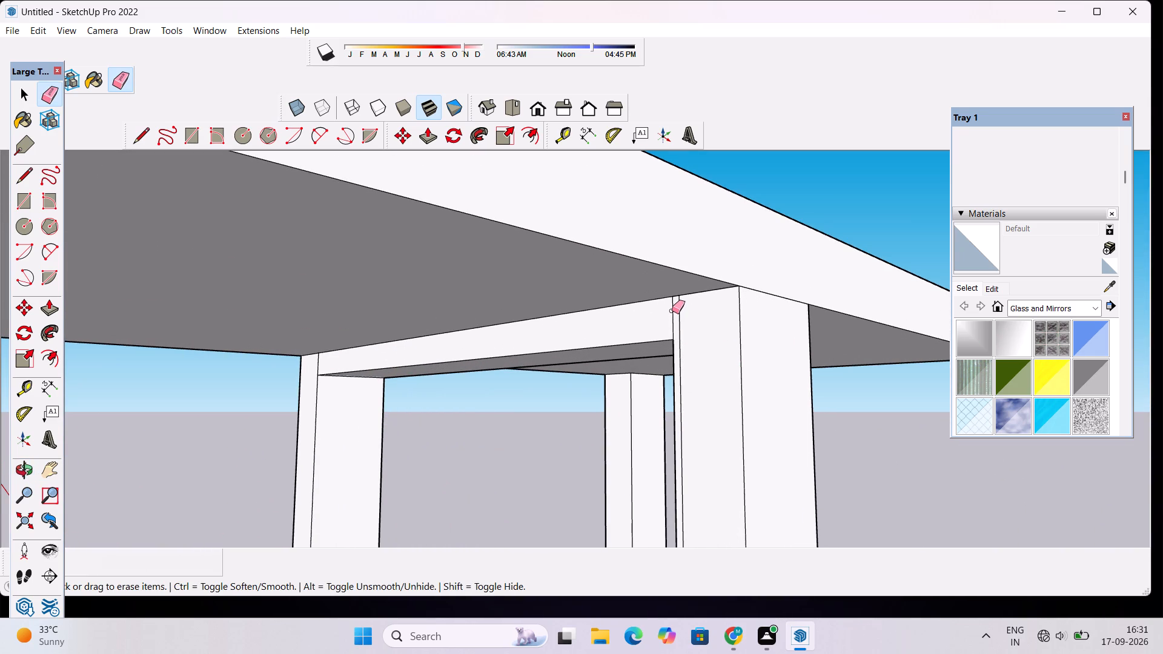
pyautogui.scroll(3, 672, 311)
pyautogui.click(672, 311)
pyautogui.click(682, 303)
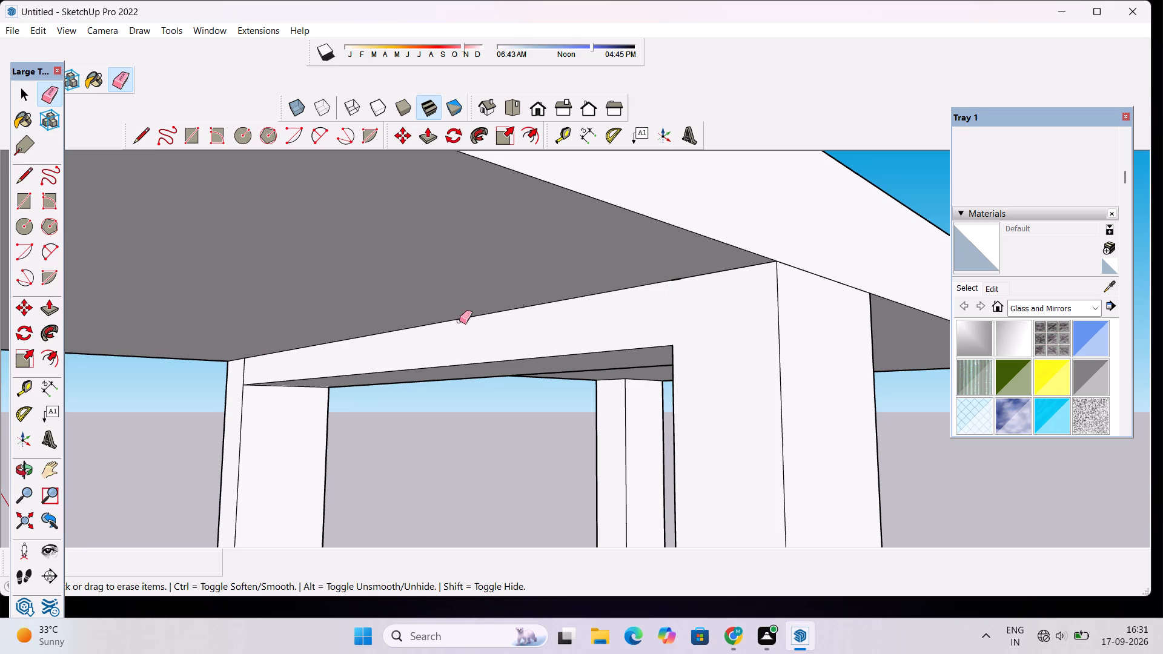
# Erase the short vertical seam where the canopy beam meets the far post.
pyautogui.click(244, 369)
# Erase the thin stray edge and its tiny vertical end line along the top of the beam beside the new post.
pyautogui.press('o')
pyautogui.scroll(-1, 244, 369)
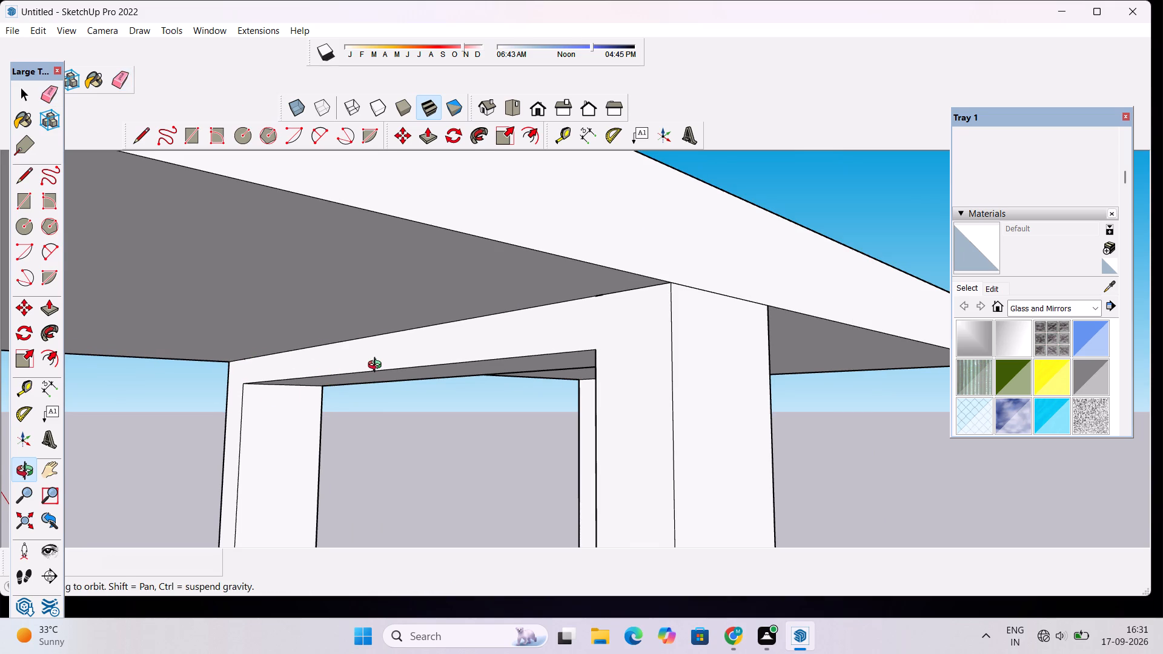
pyautogui.scroll(-4, 376, 366)
pyautogui.moveTo(394, 374); pyautogui.dragTo(373, 417)
pyautogui.scroll(-4, 373, 417)
pyautogui.moveTo(398, 441); pyautogui.dragTo(437, 376)
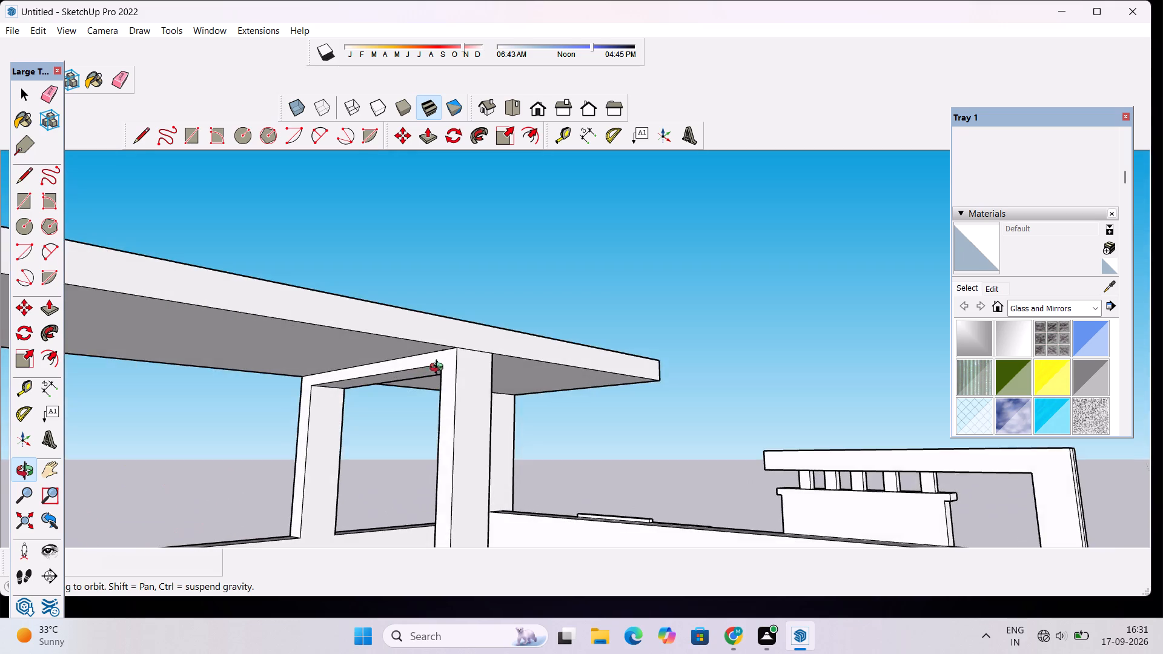
pyautogui.scroll(8, 442, 363)
pyautogui.moveTo(458, 332); pyautogui.dragTo(458, 356)
pyautogui.scroll(10, 458, 356)
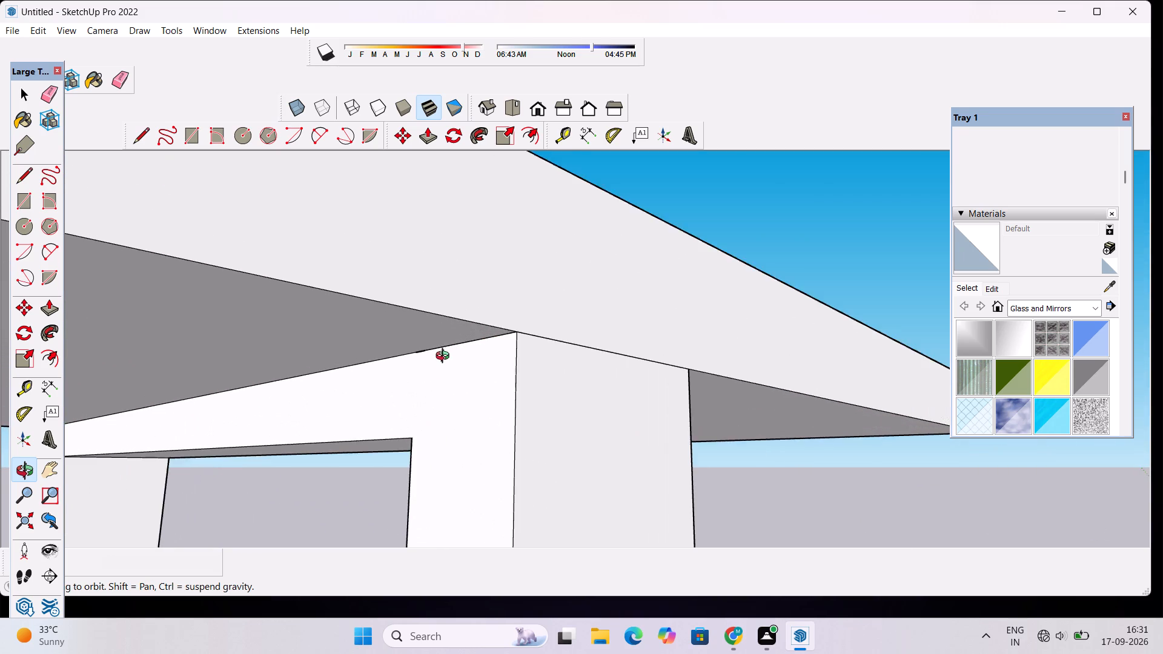
pyautogui.scroll(5, 432, 358)
pyautogui.scroll(20, 413, 347)
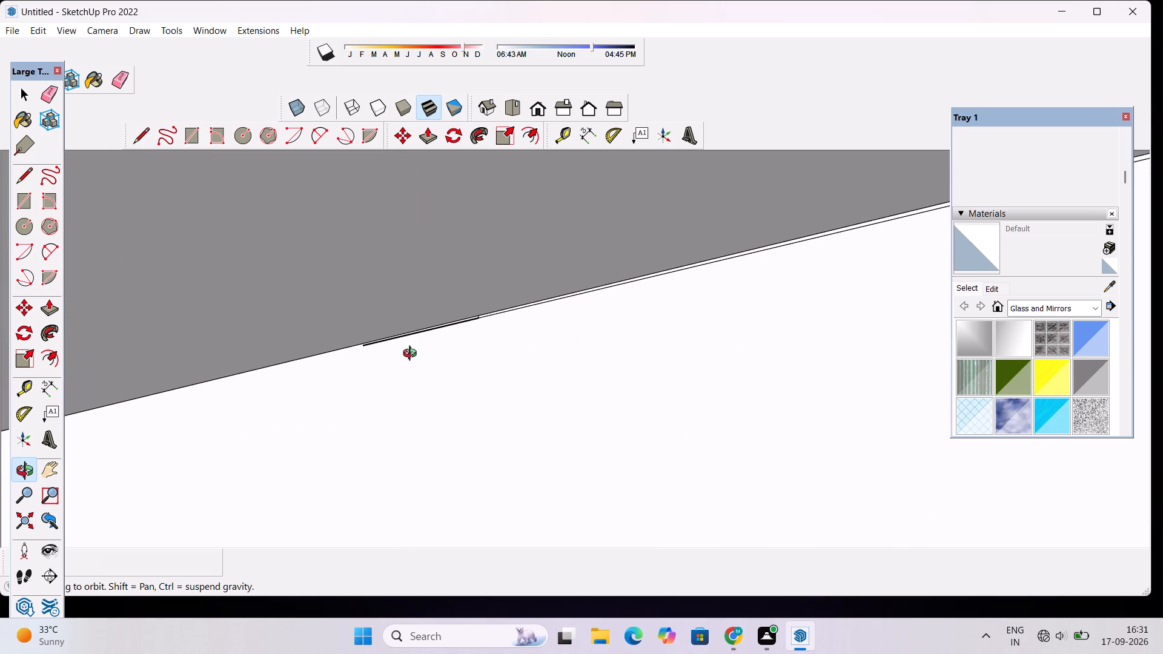
pyautogui.scroll(1, 413, 355)
pyautogui.press('e')
pyautogui.scroll(8, 413, 335)
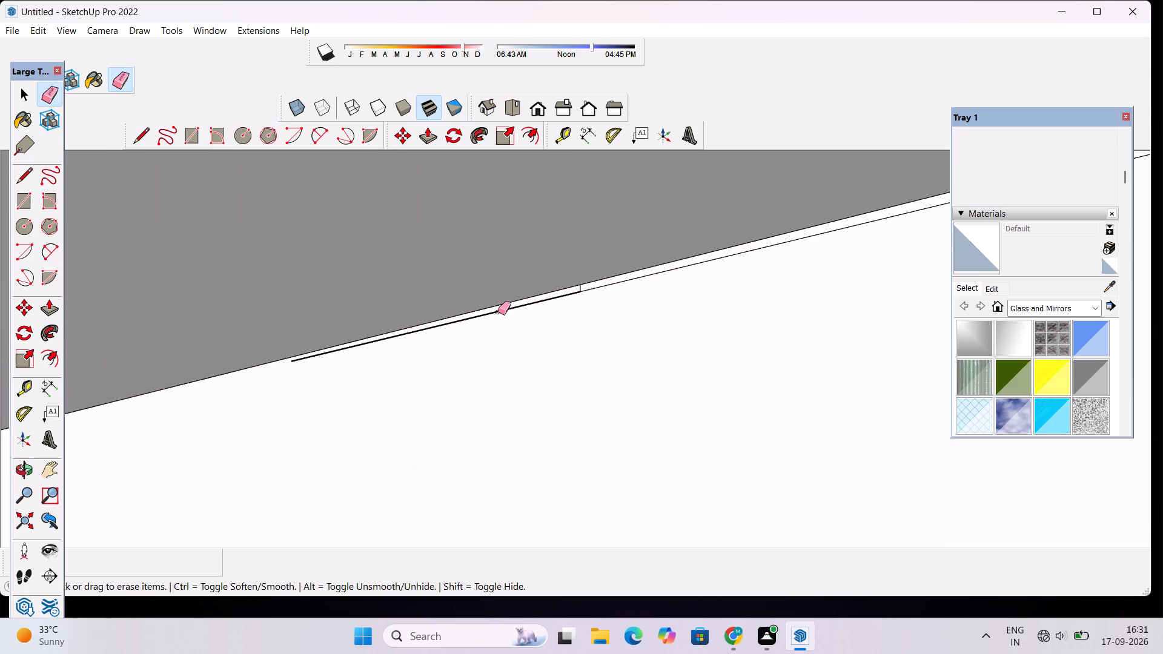
pyautogui.click(503, 311)
pyautogui.click(587, 289)
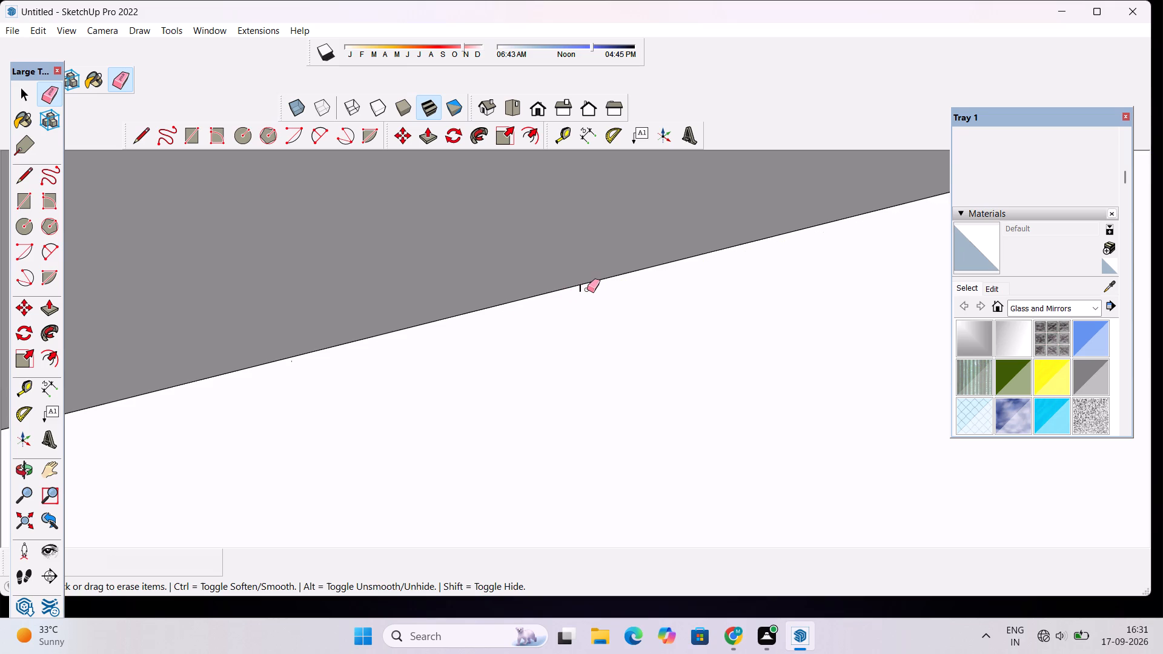
pyautogui.click(580, 288)
# Erase the matching thin stray edges along the beam's top on its opposite face, just under the canopy.
pyautogui.scroll(-20, 413, 317)
pyautogui.scroll(-9, 413, 317)
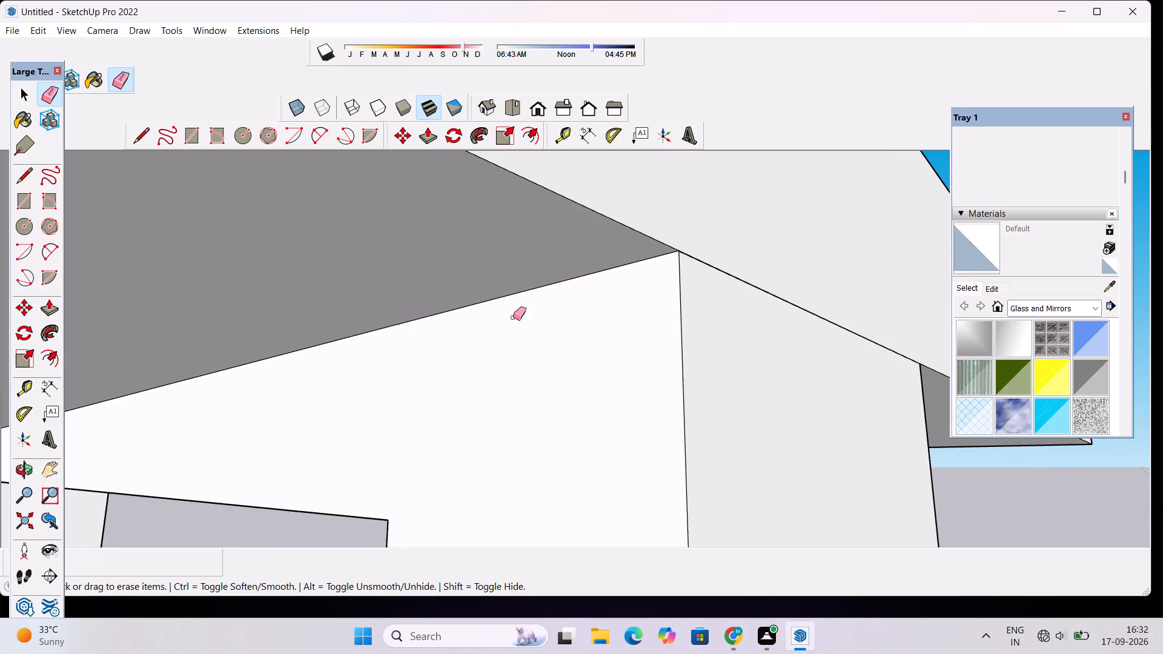
pyautogui.scroll(-12, 545, 310)
pyautogui.press('o')
pyautogui.moveTo(735, 360); pyautogui.dragTo(520, 332)
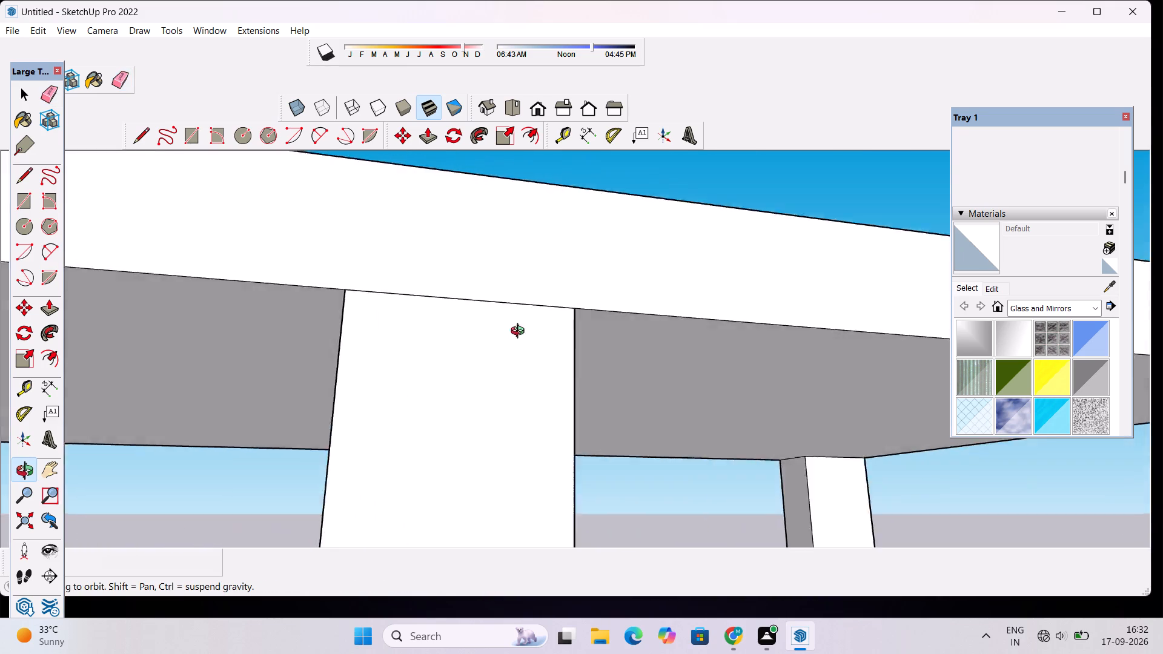
pyautogui.moveTo(520, 332); pyautogui.dragTo(379, 328)
pyautogui.scroll(15, 475, 338)
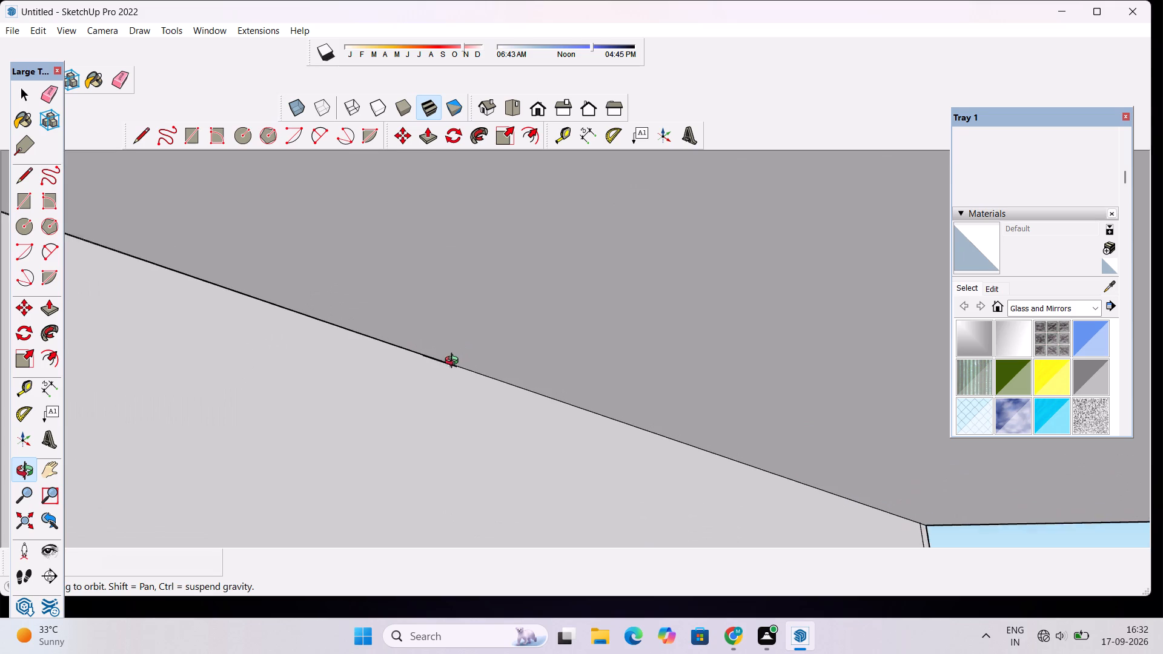
pyautogui.scroll(16, 454, 362)
pyautogui.scroll(4, 376, 322)
pyautogui.scroll(2, 310, 312)
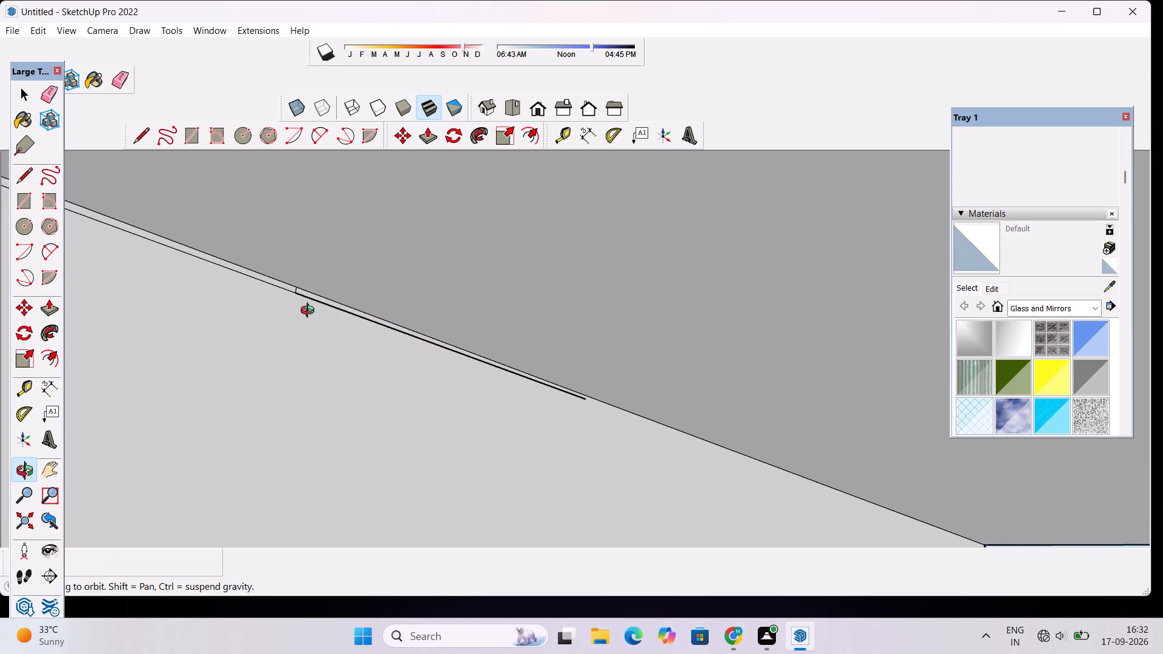
pyautogui.scroll(5, 310, 312)
pyautogui.press('e')
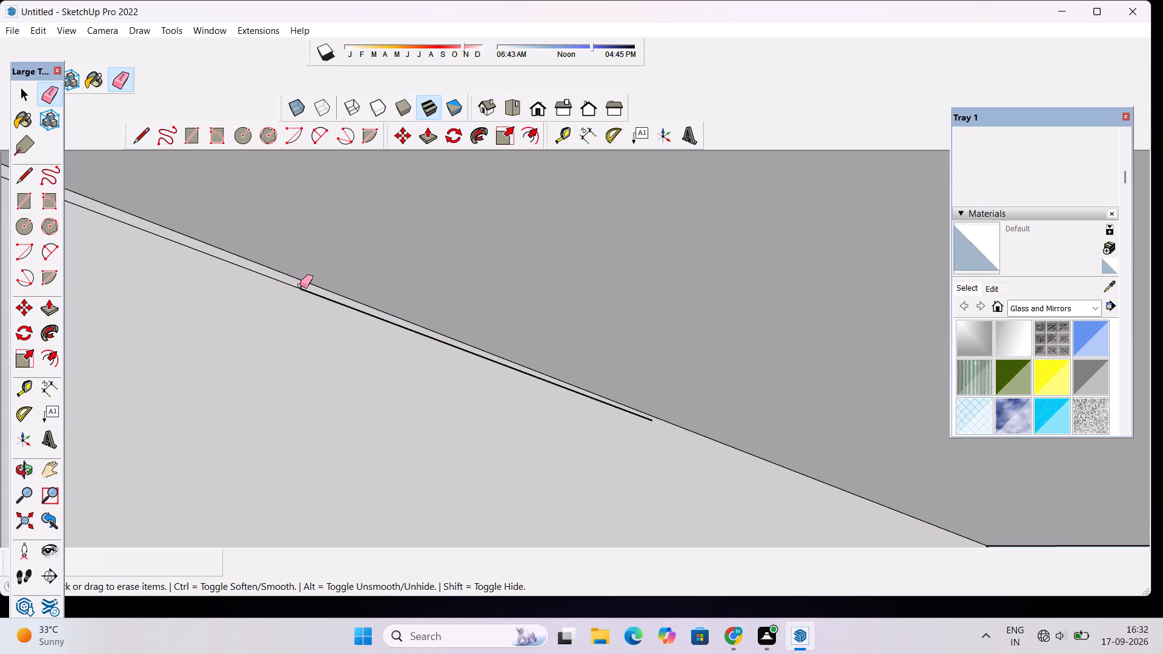
pyautogui.click(300, 285)
pyautogui.scroll(7, 301, 286)
pyautogui.moveTo(302, 287); pyautogui.dragTo(303, 294)
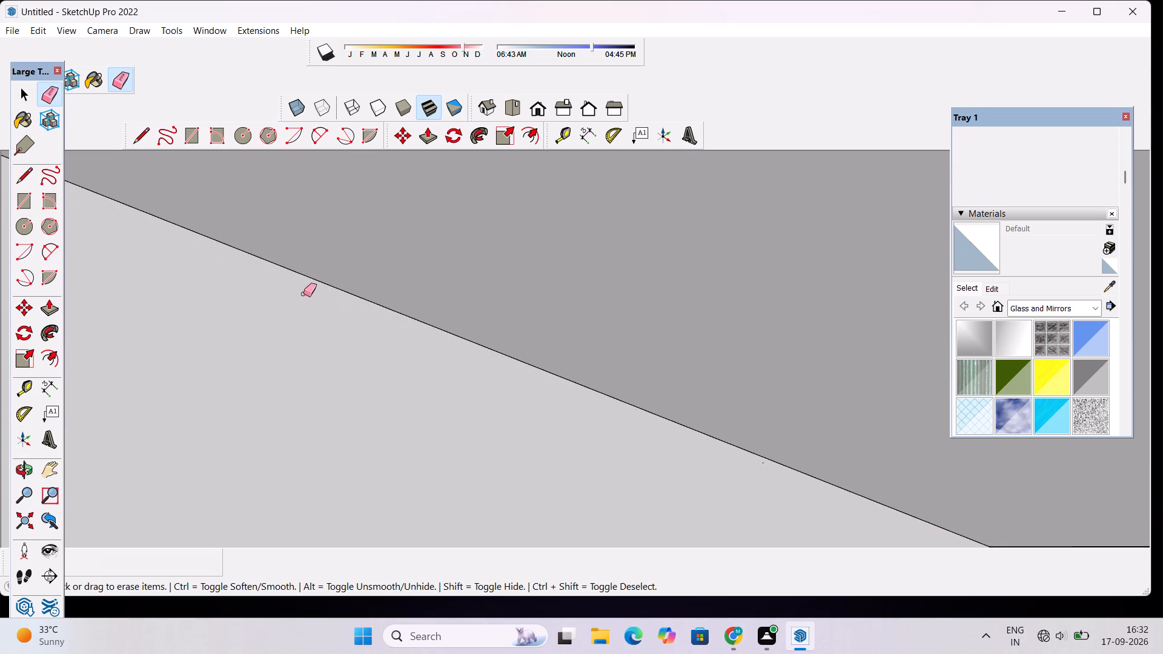
# Erase the short vertical seam between the beam and the far post on the beam's opposite face.
pyautogui.scroll(-10, 299, 292)
pyautogui.scroll(1, 422, 281)
pyautogui.scroll(-20, 429, 276)
pyautogui.scroll(-4, 429, 276)
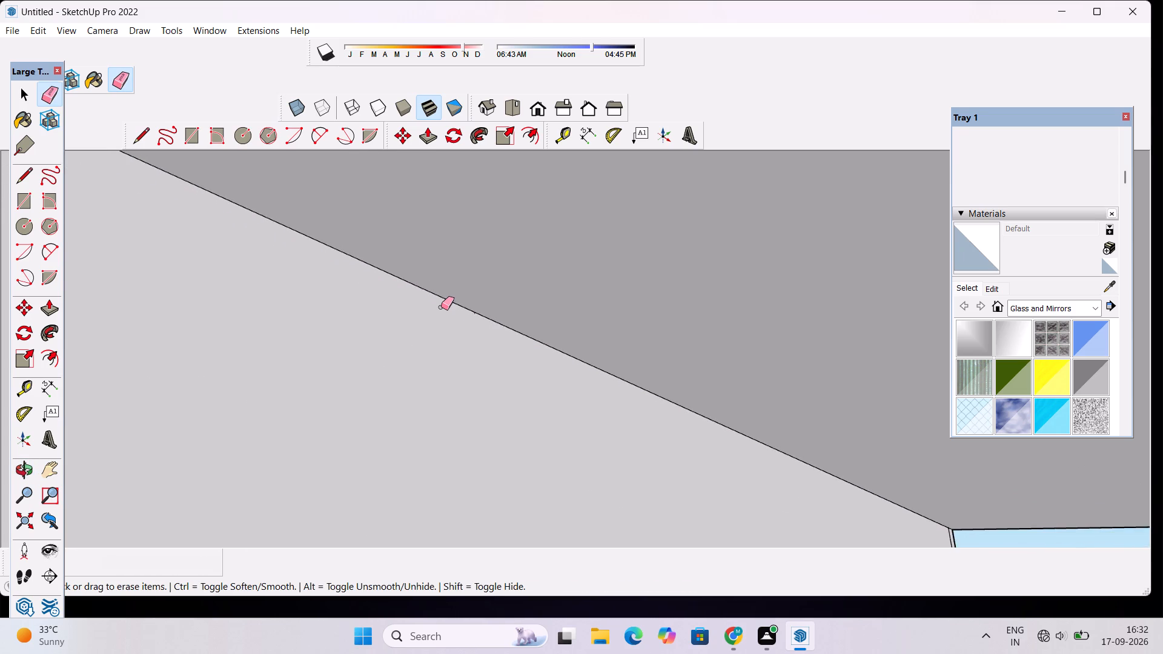
pyautogui.scroll(-16, 441, 307)
pyautogui.press('o')
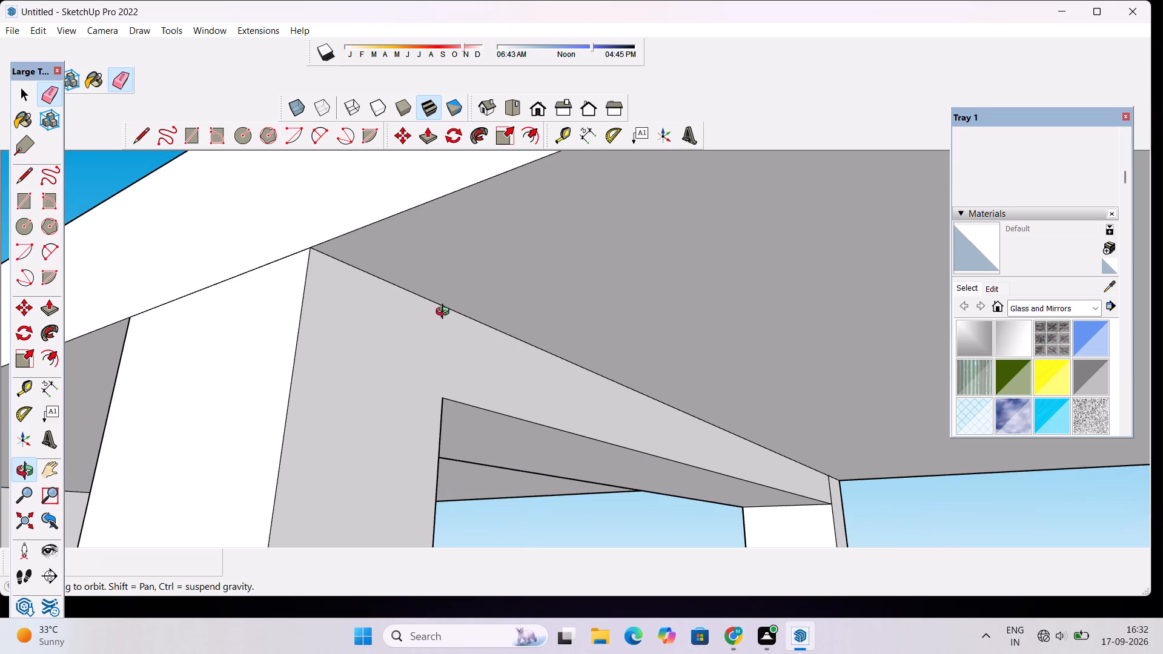
pyautogui.moveTo(445, 313); pyautogui.dragTo(448, 329)
pyautogui.scroll(-8, 448, 329)
pyautogui.moveTo(520, 374); pyautogui.dragTo(438, 416)
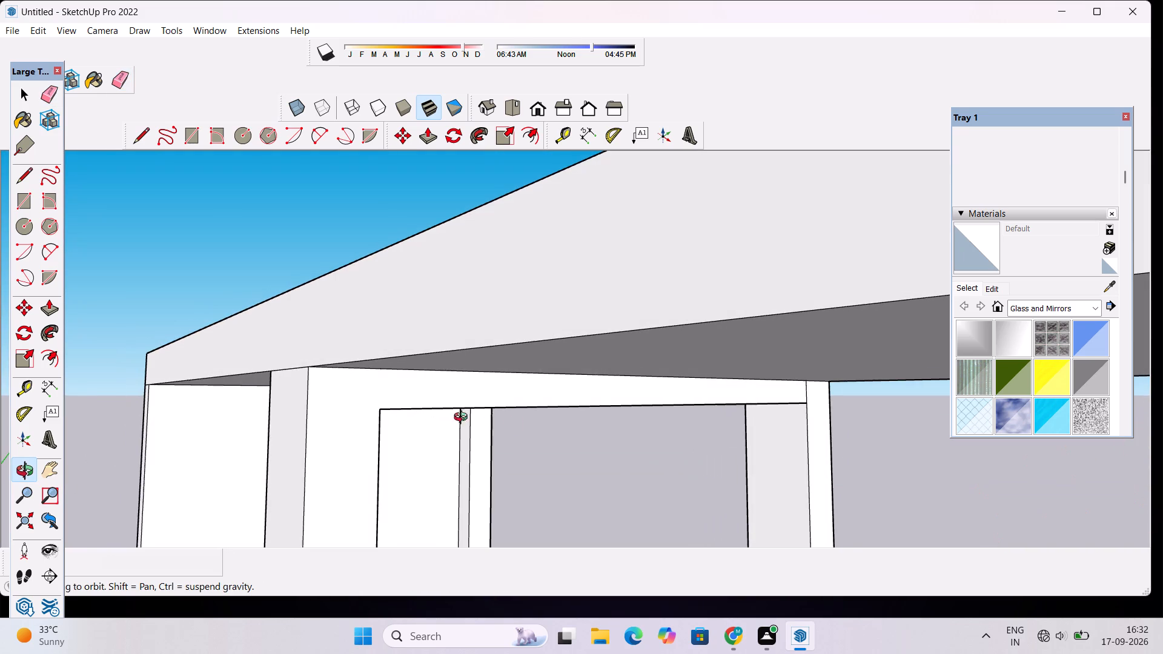
pyautogui.keyDown('shift'); pyautogui.moveTo(533, 427); pyautogui.dragTo(405, 409); pyautogui.keyUp('shift')
pyautogui.keyDown('shift'); pyautogui.moveTo(789, 388); pyautogui.dragTo(654, 394); pyautogui.keyUp('shift')
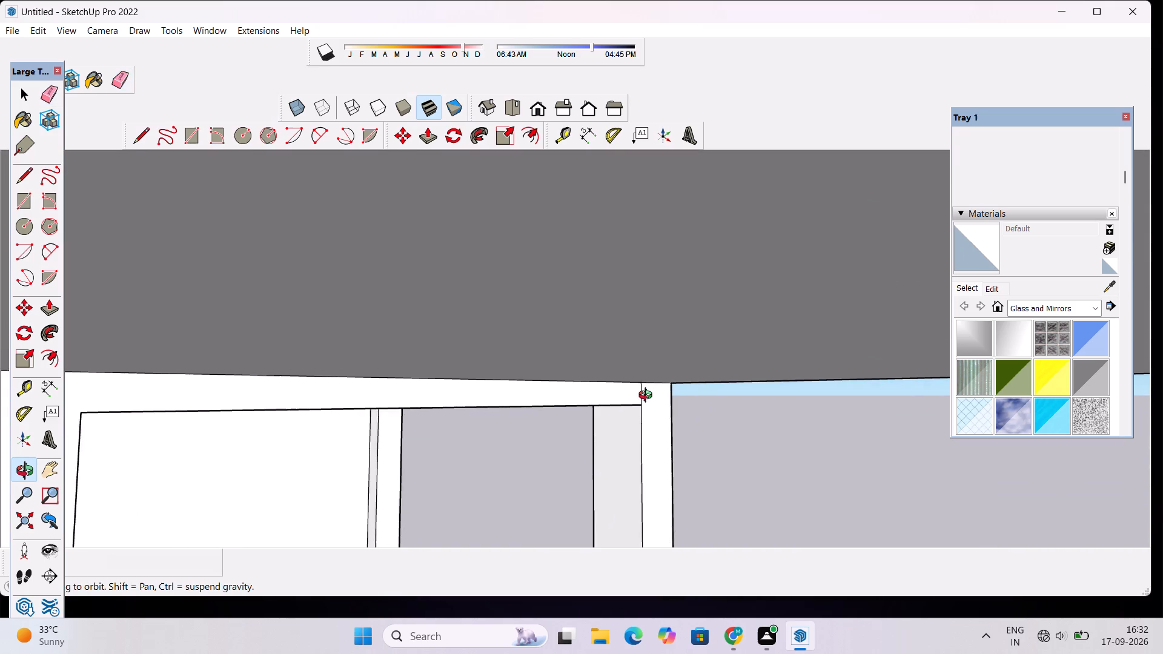
pyautogui.scroll(4, 648, 397)
pyautogui.press('e')
pyautogui.scroll(3, 648, 397)
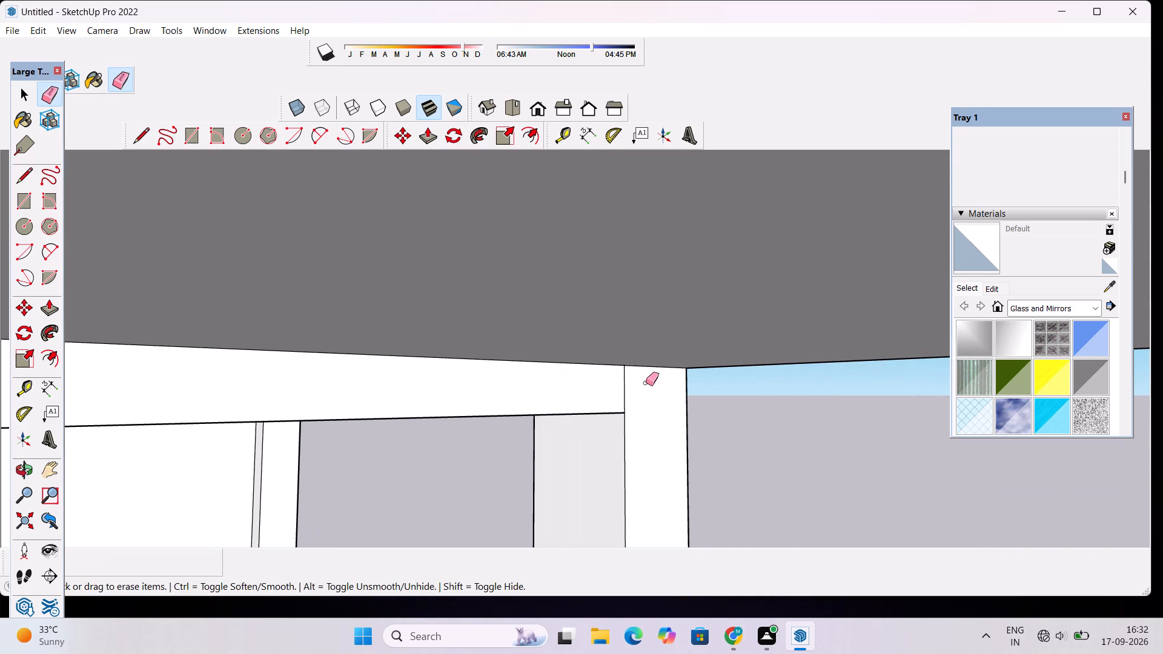
pyautogui.moveTo(639, 381); pyautogui.dragTo(618, 389)
# Examine the terrace canopy, its posts, beam and surrounding parapets from several sides and from above.
pyautogui.press('o')
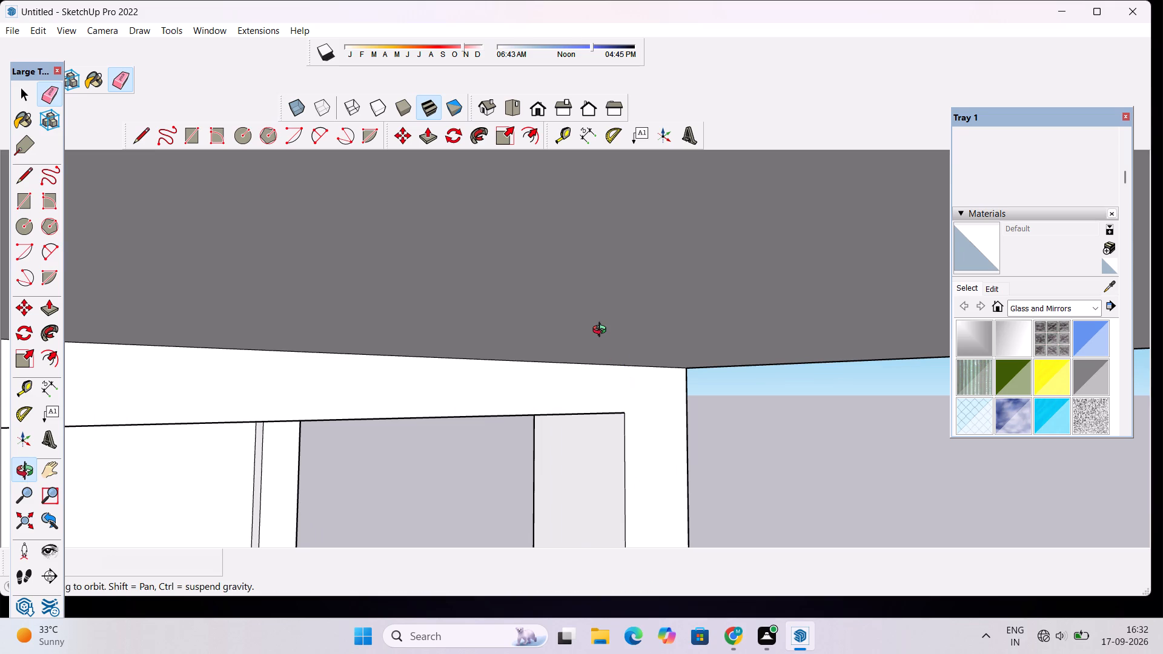
pyautogui.scroll(-20, 600, 331)
pyautogui.scroll(-2, 600, 331)
pyautogui.moveTo(597, 340); pyautogui.dragTo(583, 364)
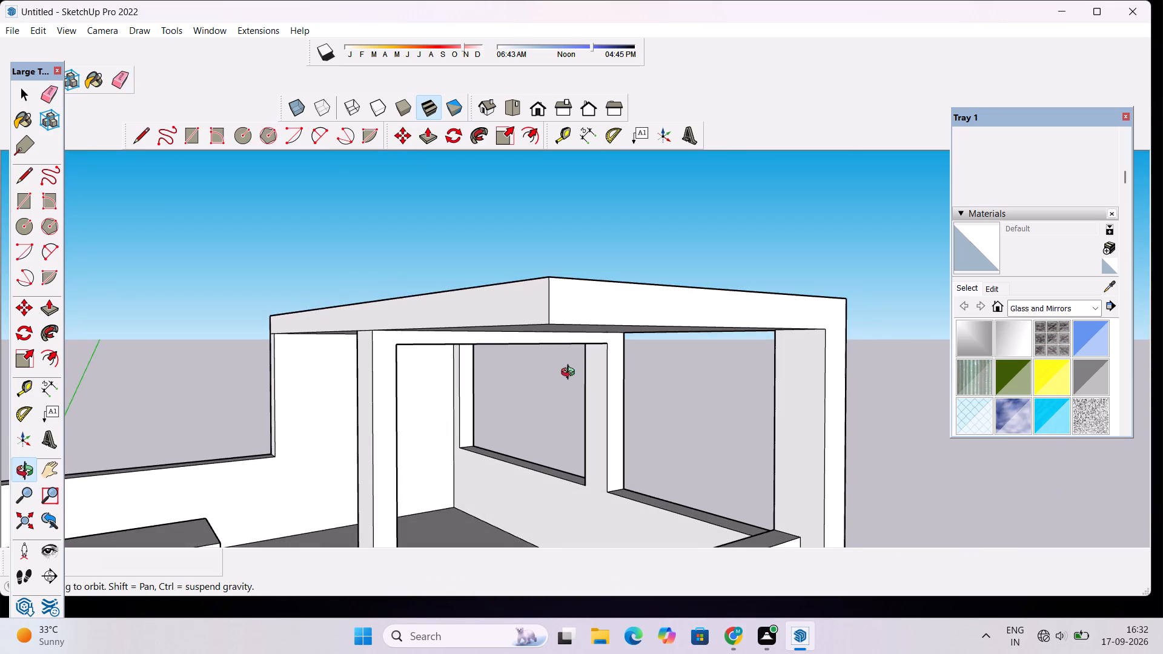
pyautogui.keyDown('shift'); pyautogui.moveTo(556, 393); pyautogui.dragTo(556, 358); pyautogui.keyUp('shift')
pyautogui.moveTo(575, 365); pyautogui.dragTo(555, 371)
pyautogui.scroll(1, 480, 369)
pyautogui.moveTo(556, 369); pyautogui.dragTo(494, 371)
pyautogui.scroll(-4, 494, 371)
pyautogui.moveTo(423, 395); pyautogui.dragTo(470, 411)
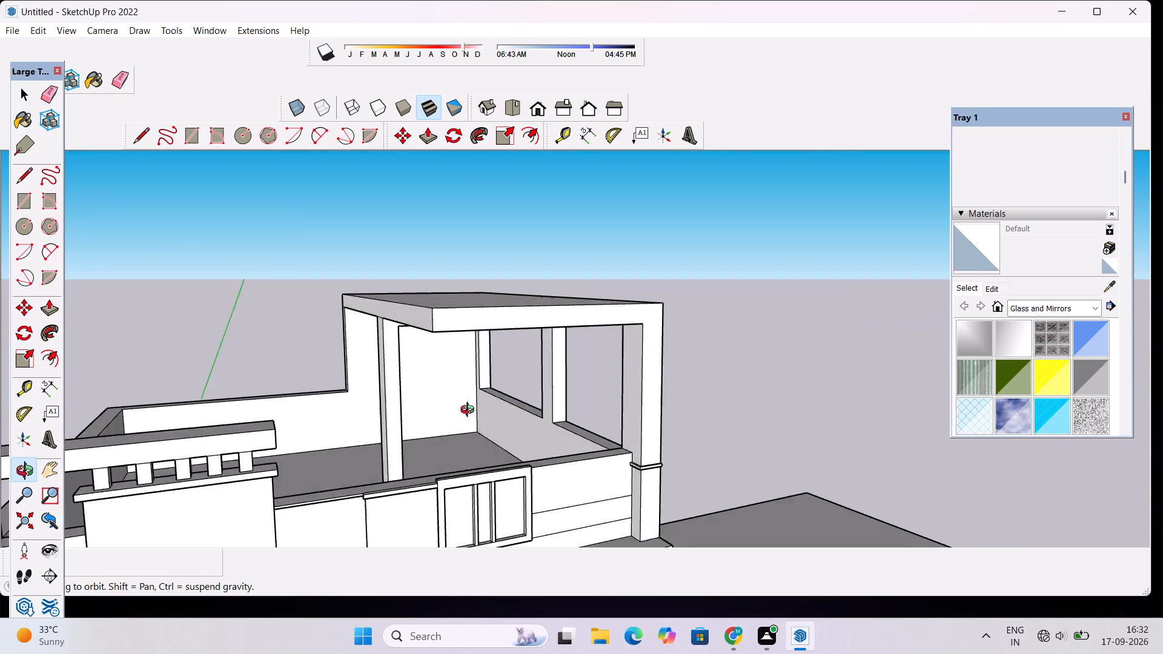
pyautogui.moveTo(470, 411); pyautogui.dragTo(621, 391)
pyautogui.scroll(-5, 536, 393)
pyautogui.moveTo(534, 392); pyautogui.dragTo(720, 412)
pyautogui.scroll(-5, 446, 397)
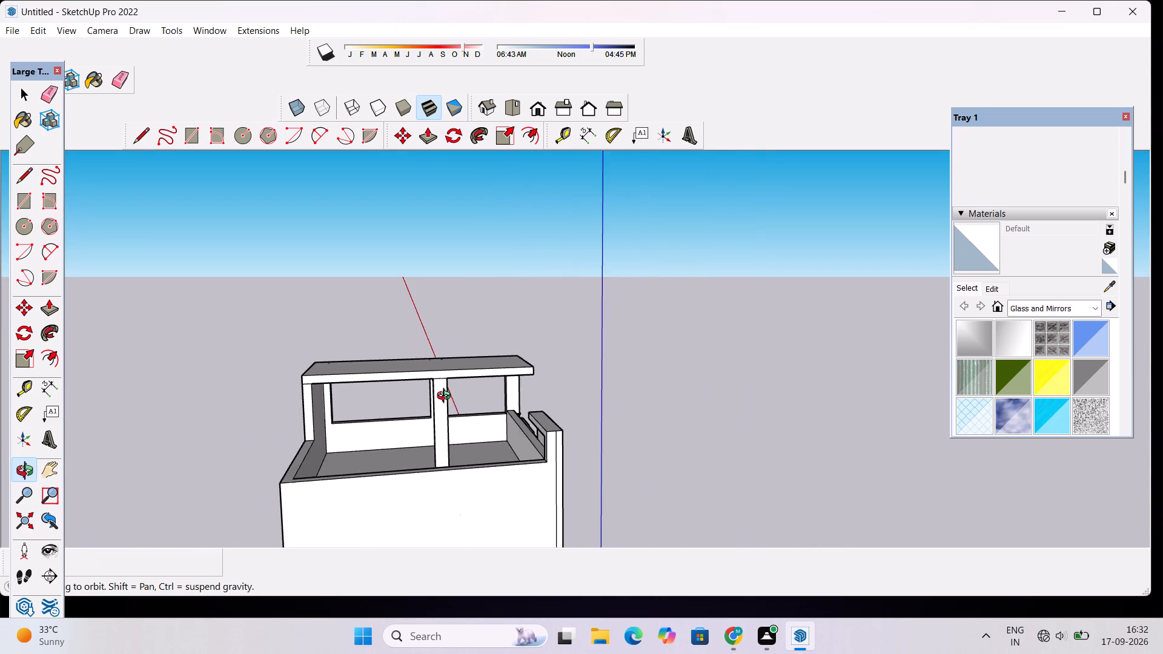
pyautogui.keyDown('shift'); pyautogui.moveTo(472, 439); pyautogui.dragTo(478, 351); pyautogui.keyUp('shift')
pyautogui.moveTo(478, 351); pyautogui.dragTo(483, 454)
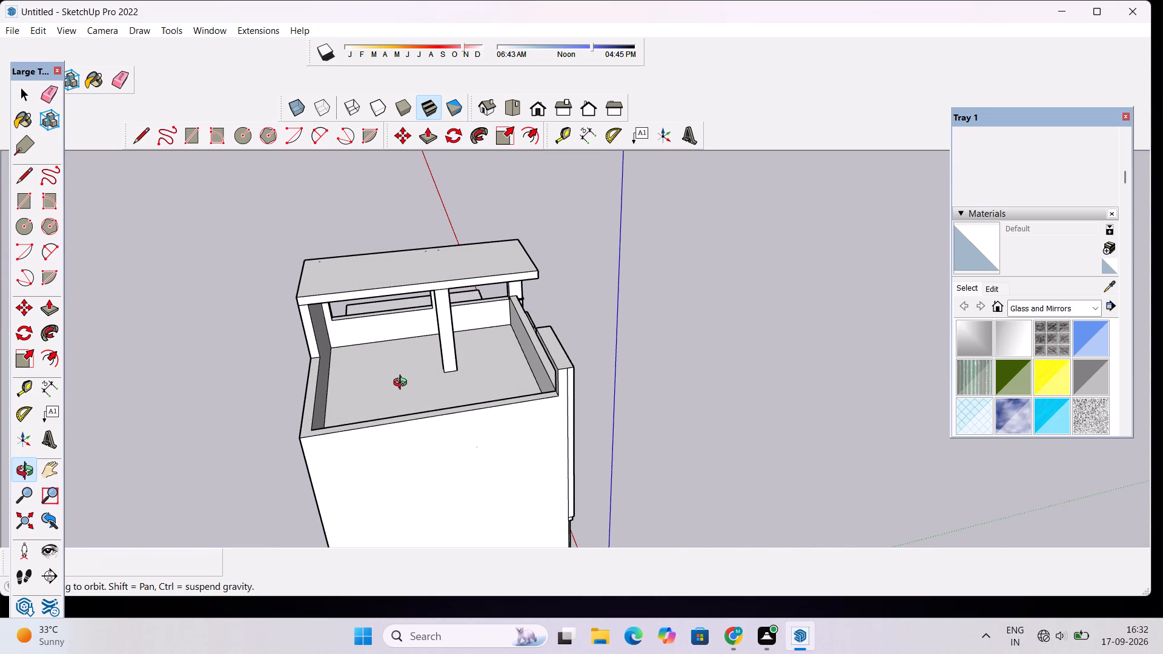
pyautogui.scroll(4, 403, 384)
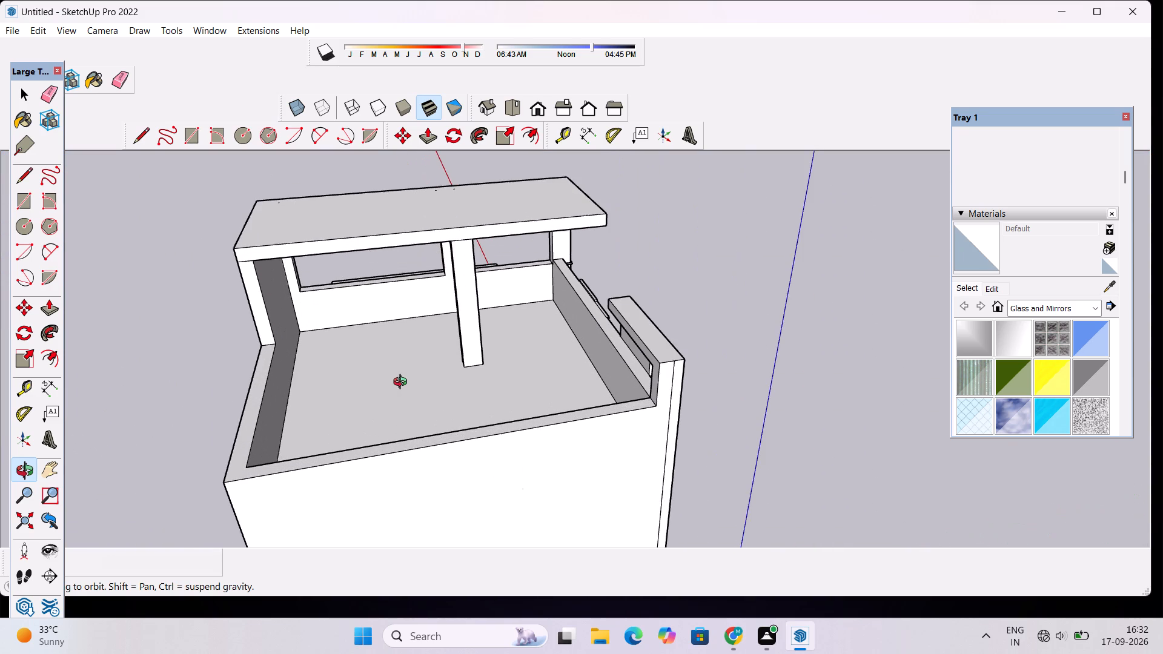
pyautogui.moveTo(462, 373); pyautogui.dragTo(236, 352)
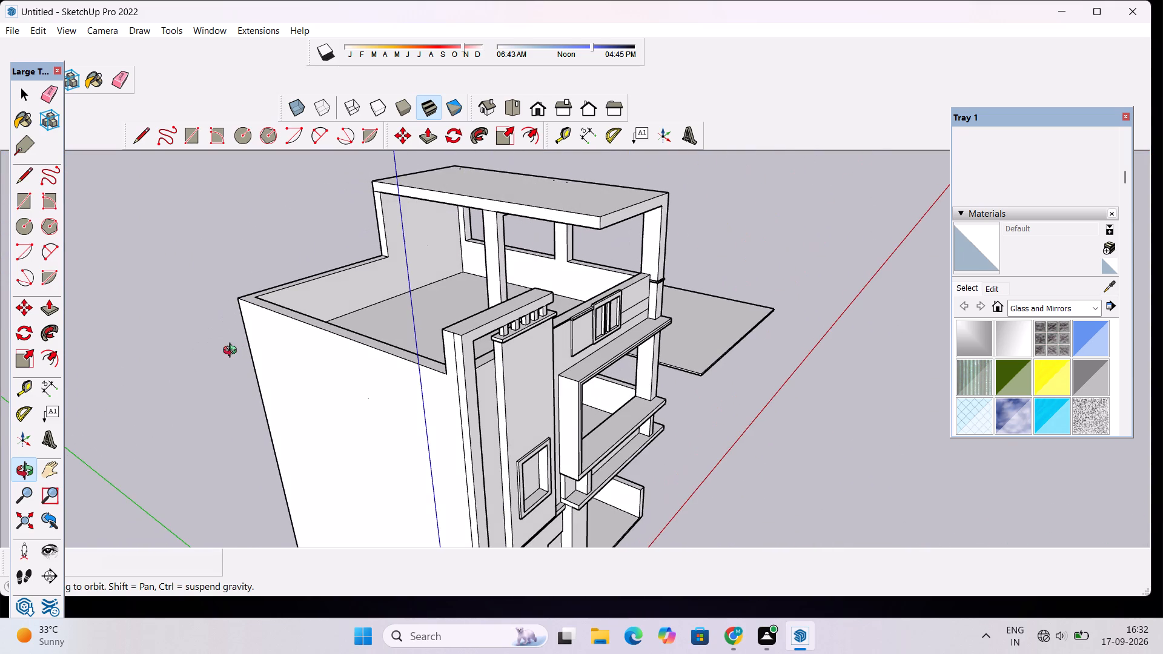
pyautogui.scroll(4, 409, 239)
pyautogui.moveTo(378, 257); pyautogui.dragTo(483, 267)
pyautogui.moveTo(462, 289); pyautogui.dragTo(500, 293)
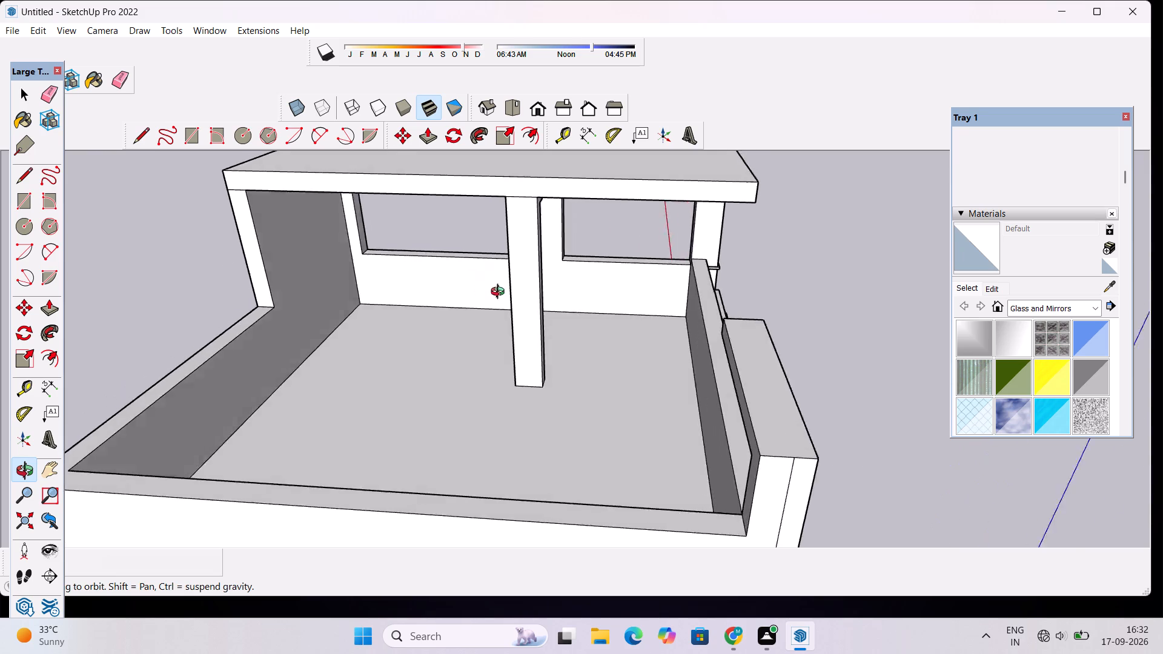
pyautogui.moveTo(500, 293); pyautogui.dragTo(684, 258)
pyautogui.scroll(2, 508, 288)
pyautogui.moveTo(505, 289); pyautogui.dragTo(511, 290)
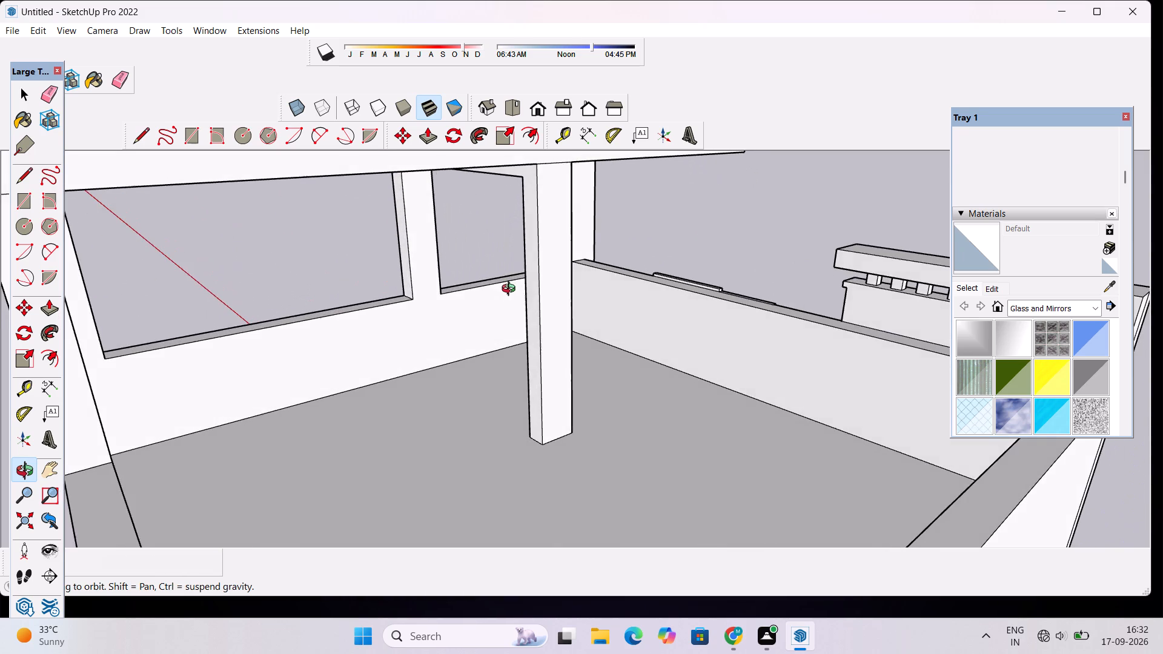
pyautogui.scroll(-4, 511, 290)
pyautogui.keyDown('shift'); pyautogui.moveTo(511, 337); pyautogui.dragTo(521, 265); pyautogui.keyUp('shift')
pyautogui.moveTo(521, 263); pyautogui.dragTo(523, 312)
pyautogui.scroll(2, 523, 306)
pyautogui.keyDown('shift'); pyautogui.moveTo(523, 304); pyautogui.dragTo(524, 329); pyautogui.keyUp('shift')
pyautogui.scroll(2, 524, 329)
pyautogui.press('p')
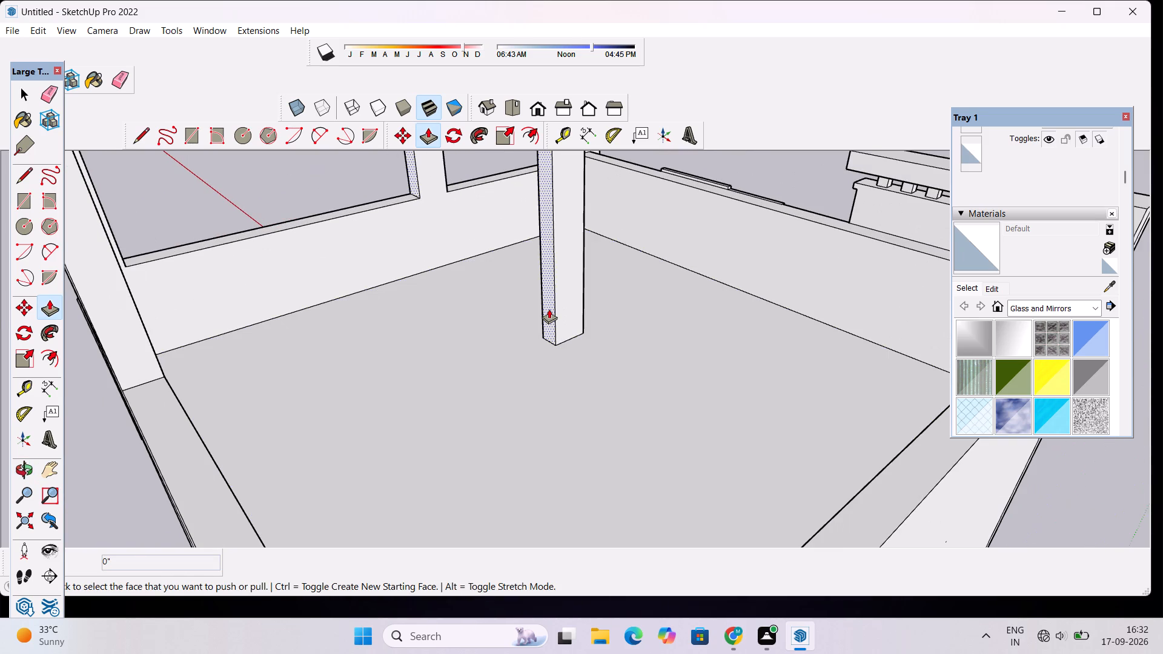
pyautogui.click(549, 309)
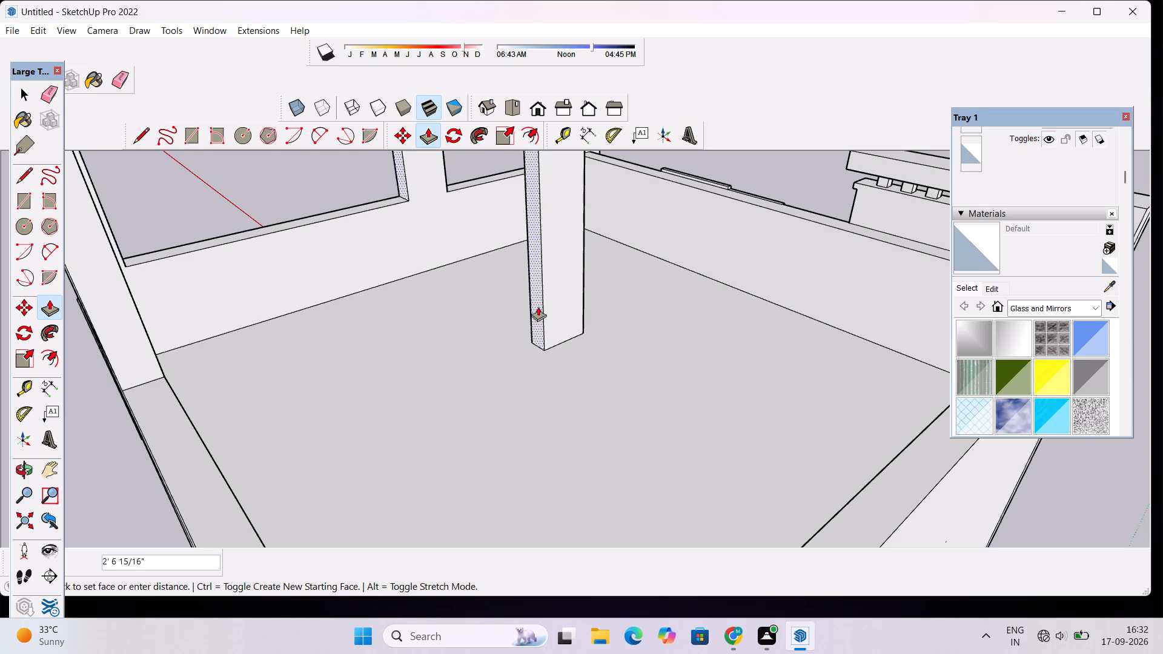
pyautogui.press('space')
# Draw a vertical line about 2 ft long from the opening's upper corner at the freestanding post to the canopy's underside.
pyautogui.scroll(-6, 540, 310)
pyautogui.press('o')
pyautogui.moveTo(541, 315); pyautogui.dragTo(542, 299)
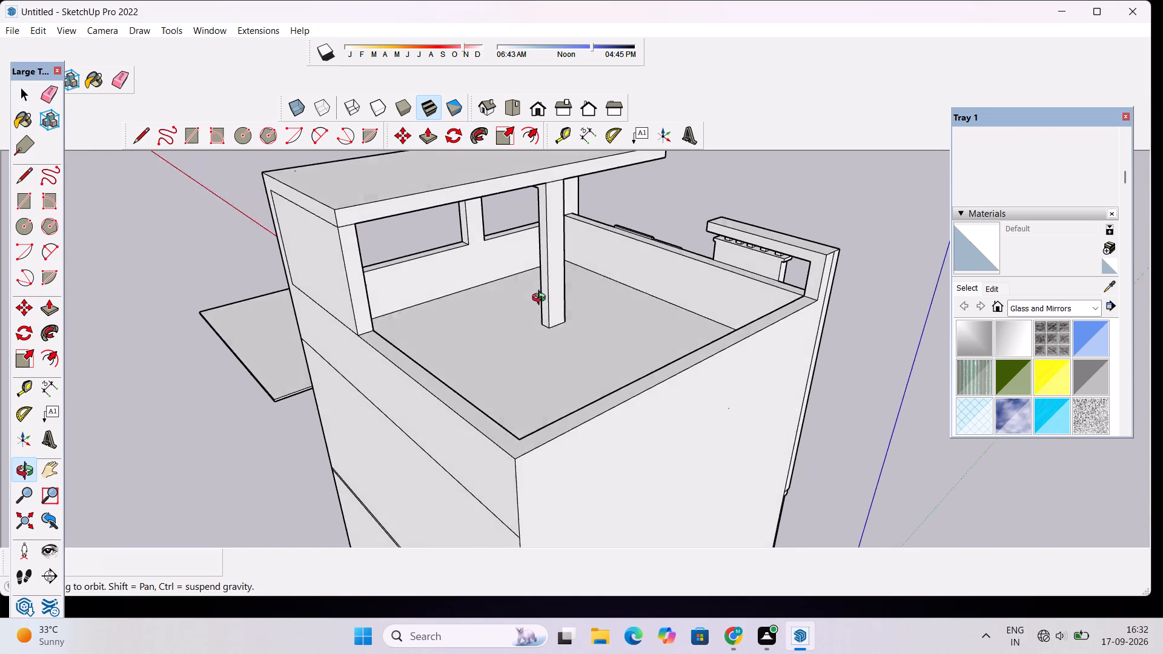
pyautogui.moveTo(542, 299); pyautogui.dragTo(542, 266)
pyautogui.keyDown('shift'); pyautogui.moveTo(545, 260); pyautogui.dragTo(543, 343); pyautogui.keyUp('shift')
pyautogui.scroll(6, 540, 277)
pyautogui.moveTo(540, 272); pyautogui.dragTo(563, 223)
pyautogui.scroll(3, 563, 222)
pyautogui.press('l')
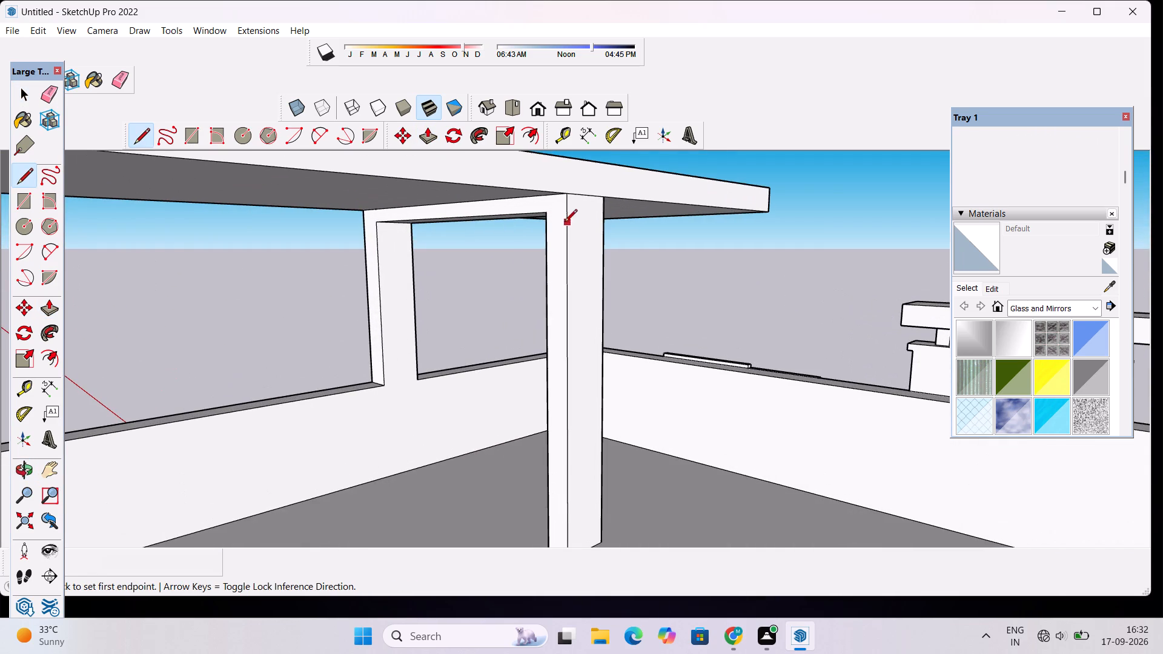
pyautogui.scroll(11, 560, 222)
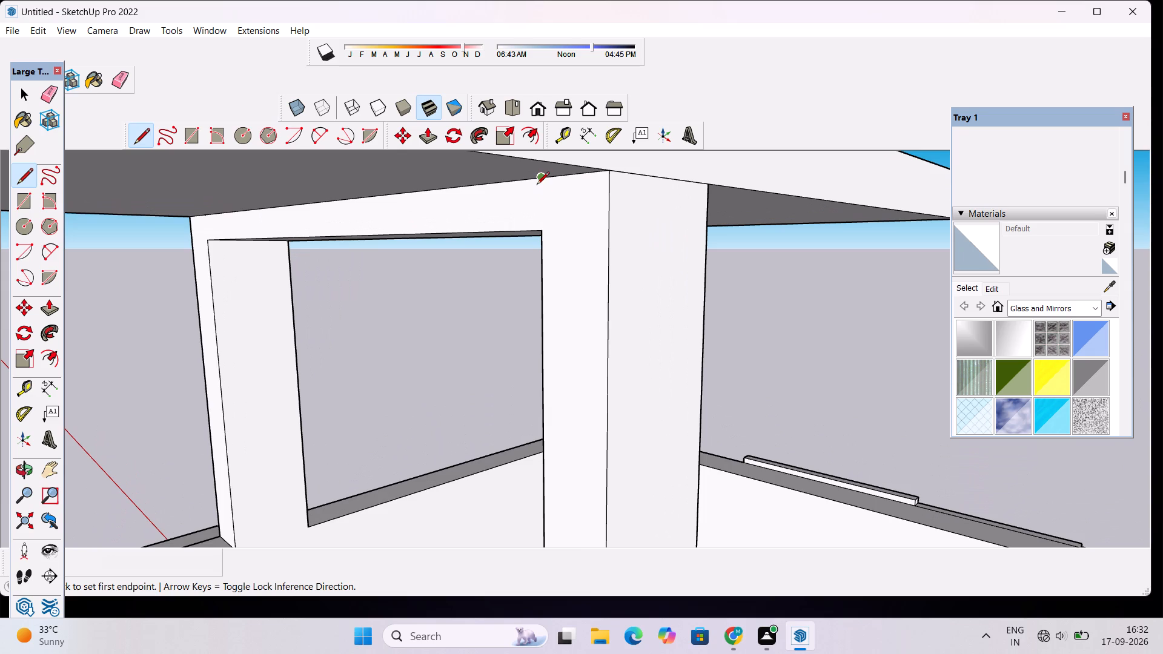
pyautogui.click(542, 229)
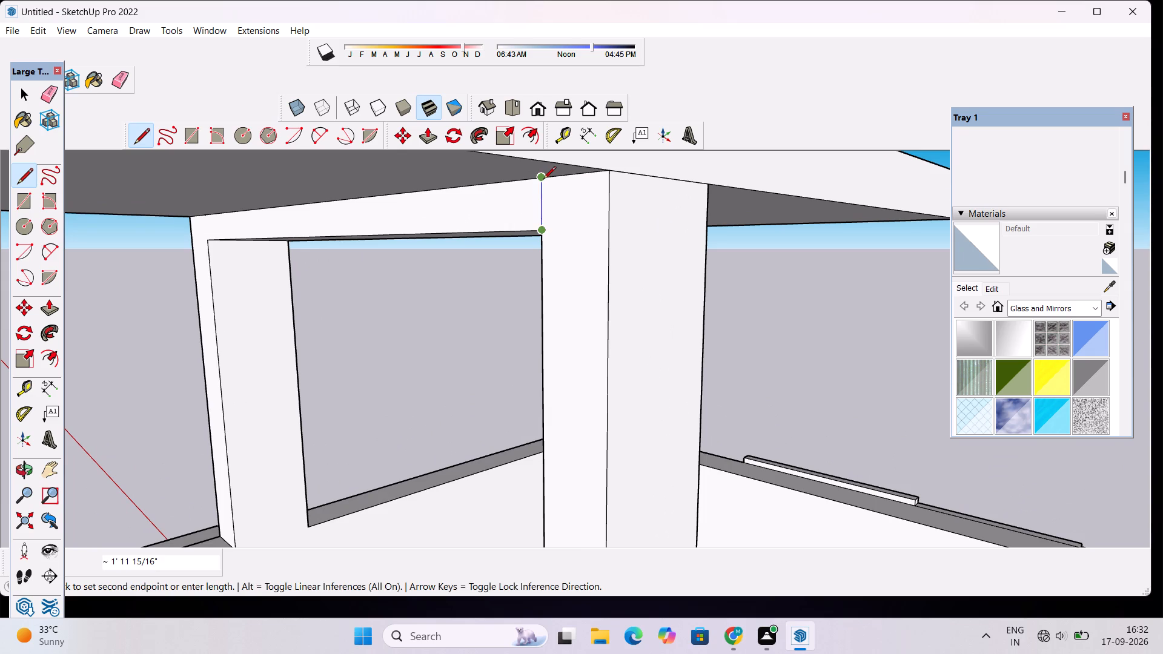
pyautogui.click(543, 180)
pyautogui.scroll(-7, 512, 186)
pyautogui.press('space')
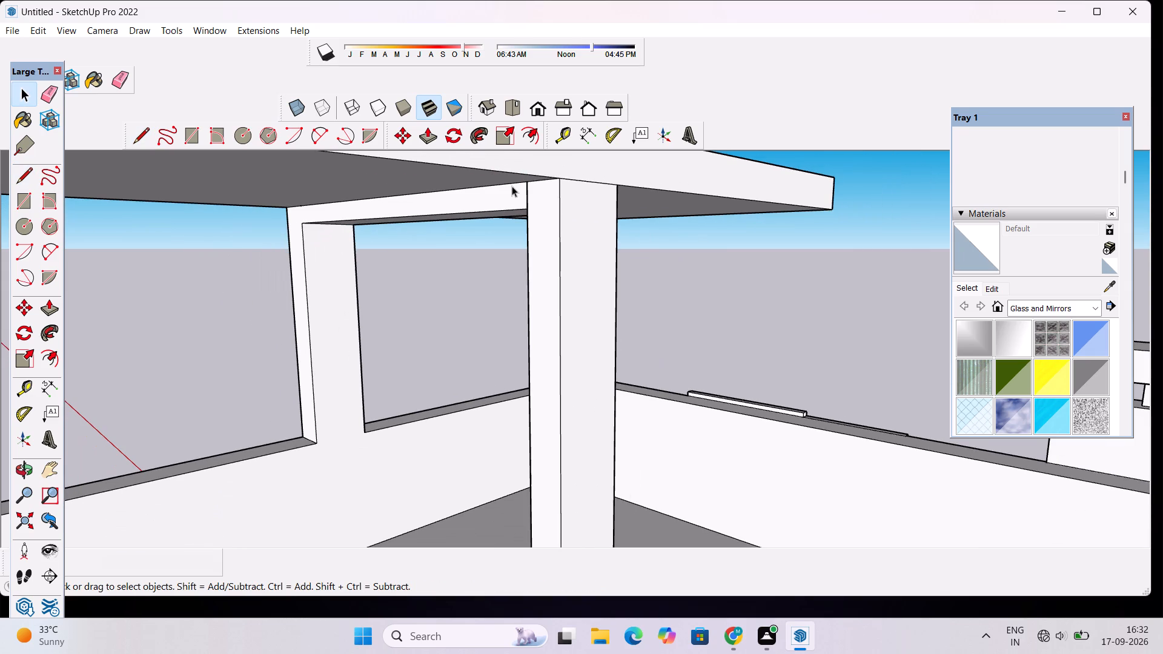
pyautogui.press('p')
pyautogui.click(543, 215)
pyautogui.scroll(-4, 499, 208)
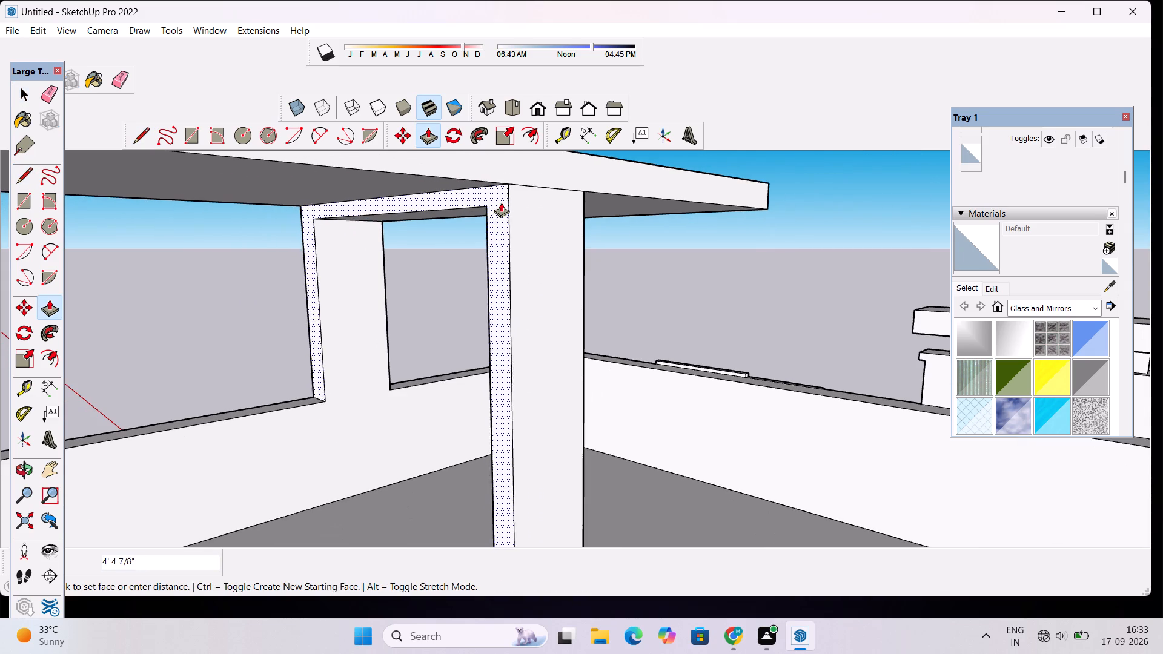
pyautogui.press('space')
# Draw a line across the top of the freestanding post's face, along the canopy's underside, from the beam joint to the post's outer corner.
pyautogui.press('o')
pyautogui.moveTo(488, 233); pyautogui.dragTo(534, 208)
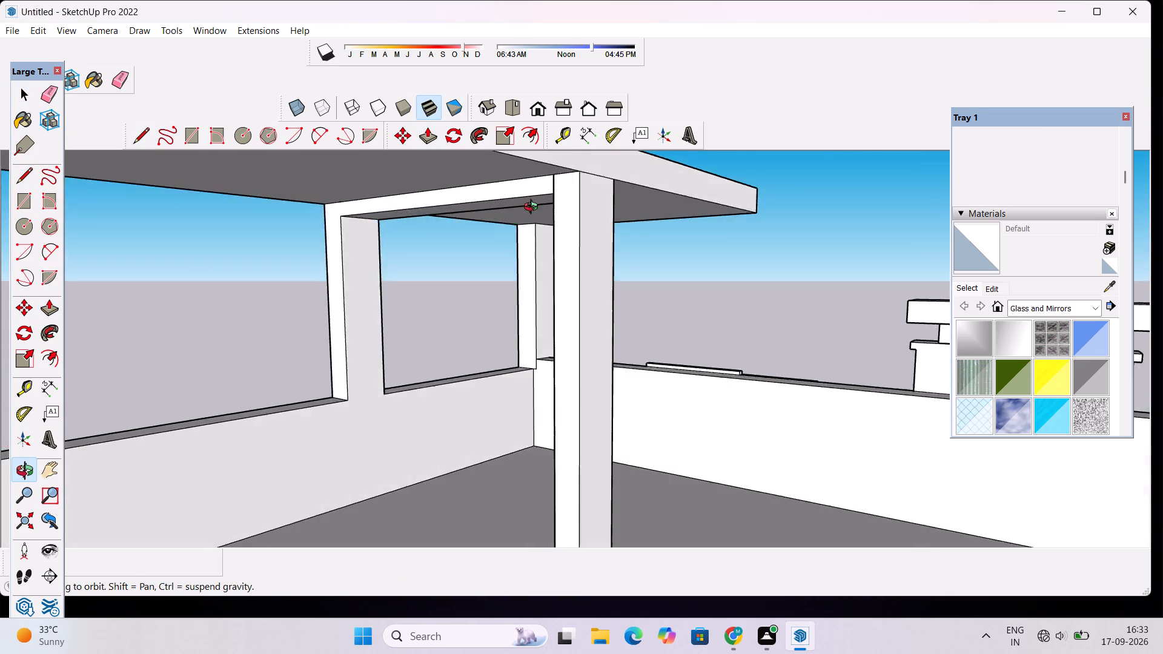
pyautogui.moveTo(534, 208); pyautogui.dragTo(562, 191)
pyautogui.keyDown('shift'); pyautogui.moveTo(573, 188); pyautogui.dragTo(555, 320); pyautogui.keyUp('shift')
pyautogui.scroll(9, 568, 305)
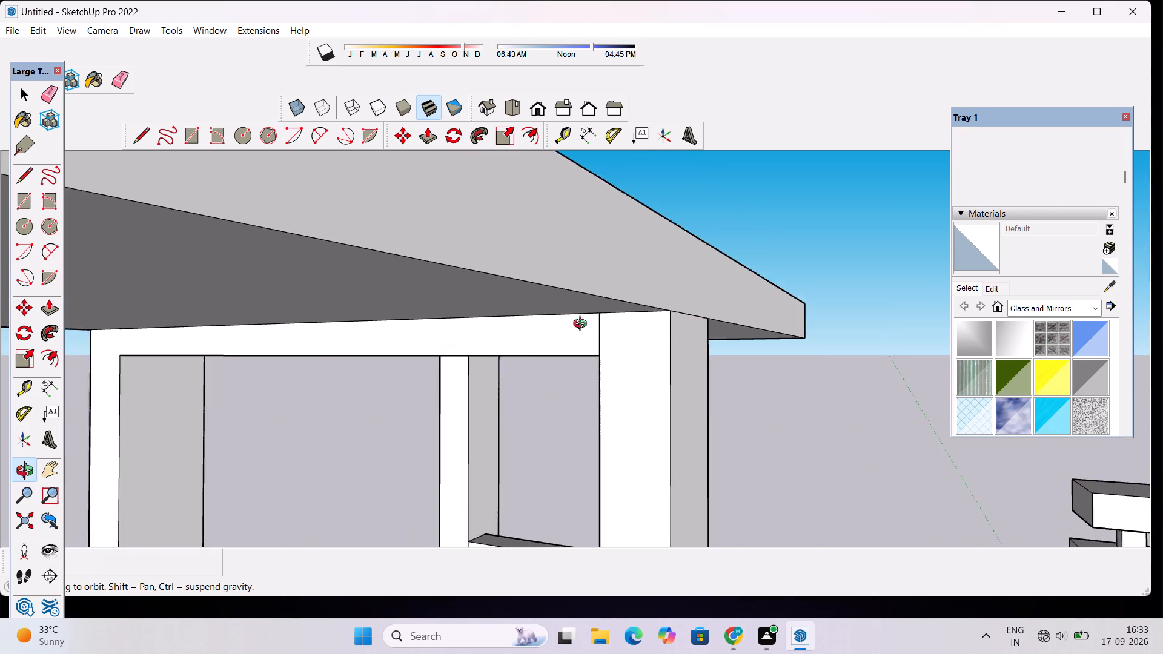
pyautogui.moveTo(588, 339); pyautogui.dragTo(656, 328)
pyautogui.scroll(4, 689, 324)
pyautogui.keyDown('shift'); pyautogui.moveTo(733, 307); pyautogui.dragTo(616, 319); pyautogui.keyUp('shift')
pyautogui.scroll(4, 609, 319)
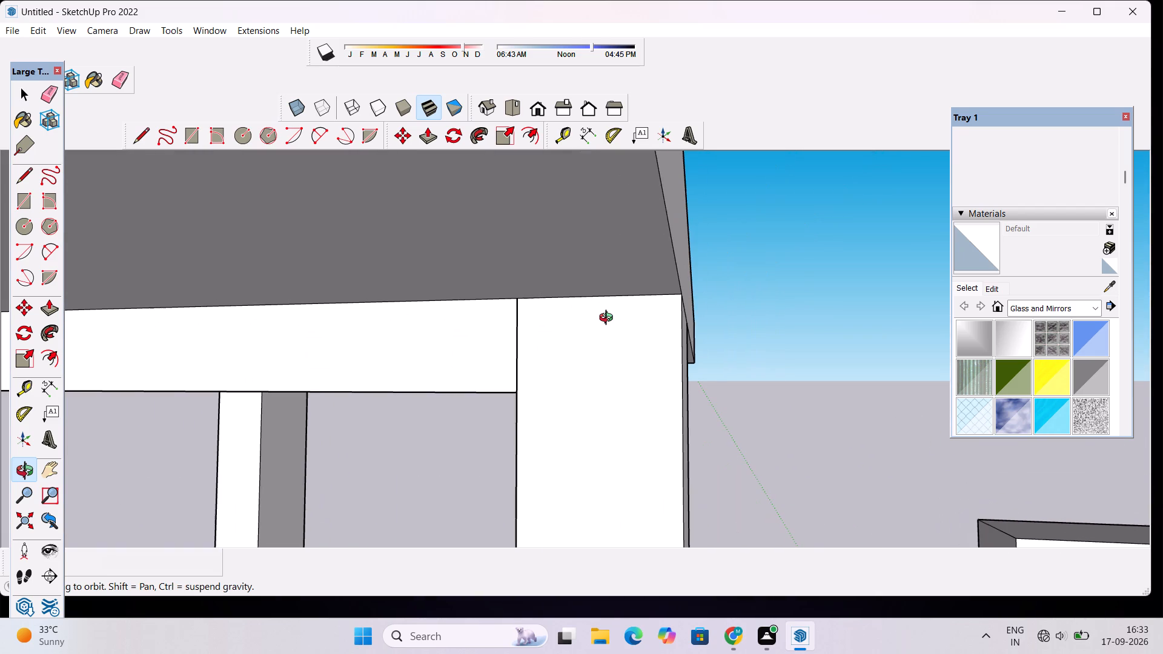
pyautogui.press('l')
pyautogui.click(514, 297)
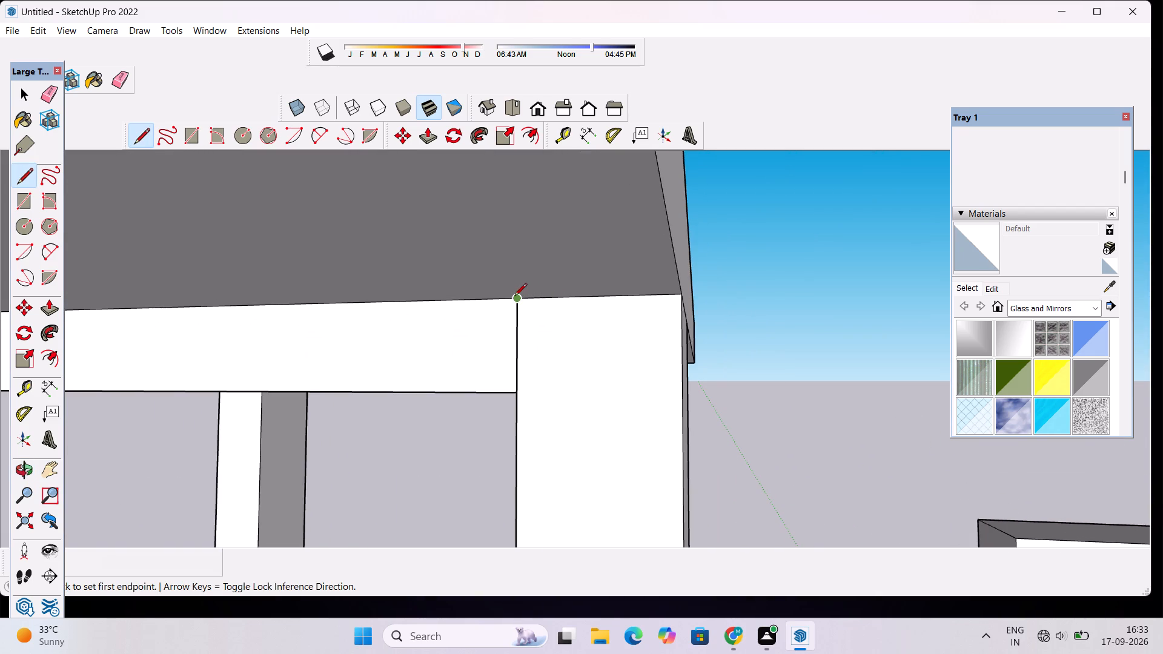
pyautogui.click(683, 295)
pyautogui.press('space')
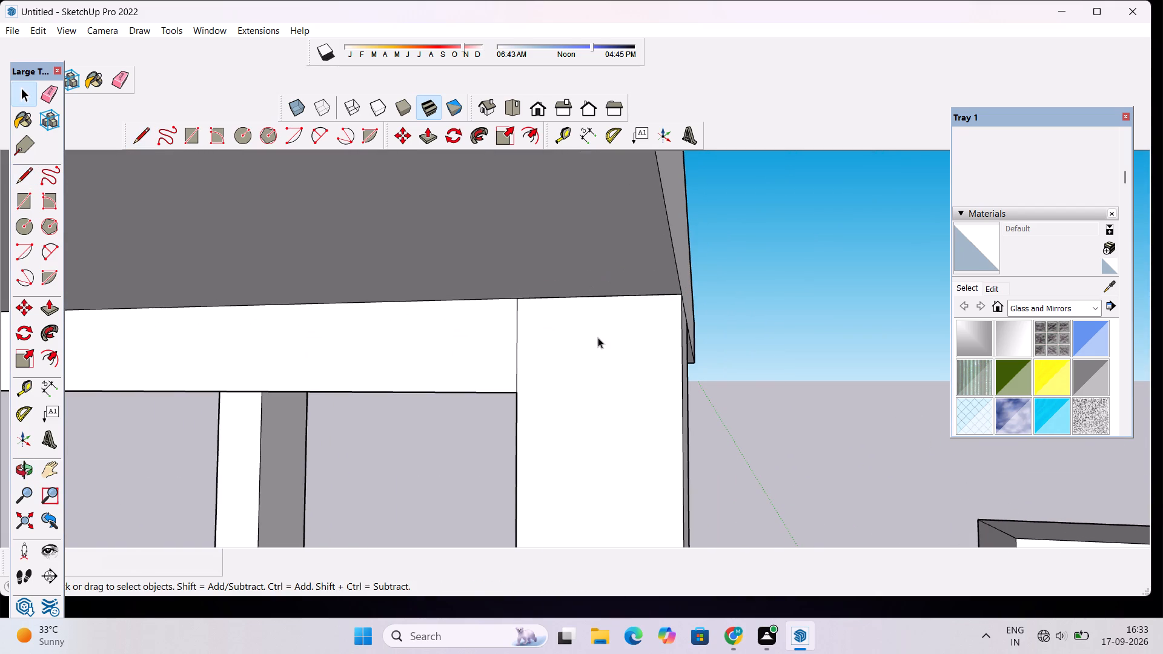
# Push/Pull the freestanding post's face back to the canopy's rear wall, forming a solid side wall under the slab.
pyautogui.click(601, 358)
pyautogui.press('p')
pyautogui.click(586, 358)
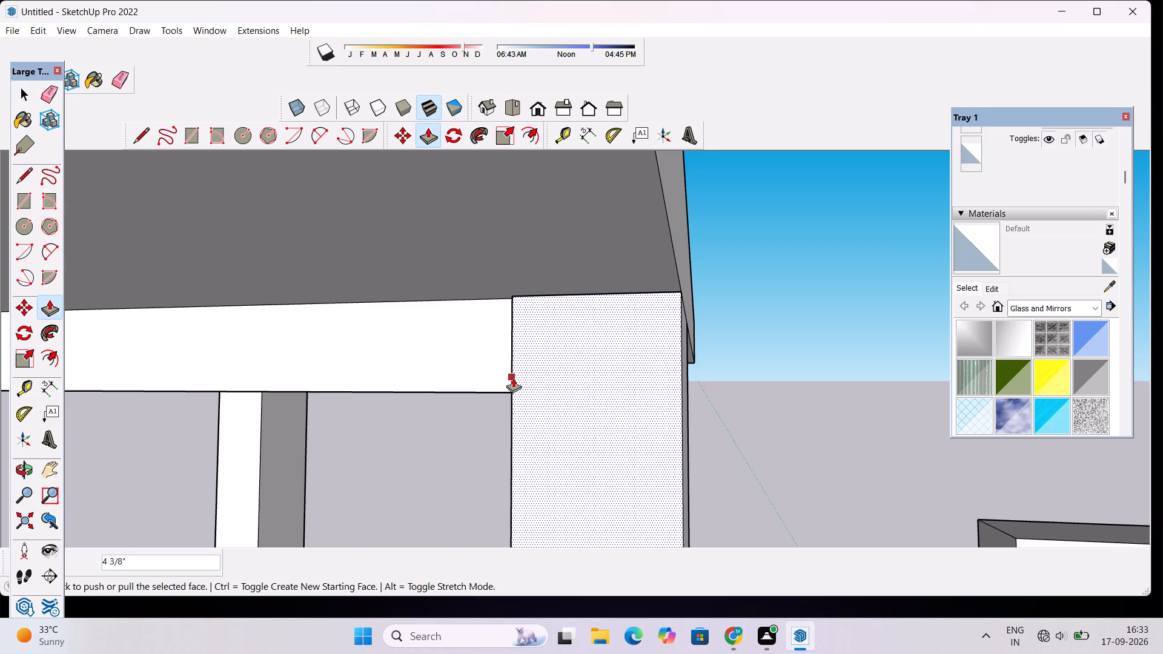
pyautogui.scroll(-19, 512, 372)
pyautogui.press('space')
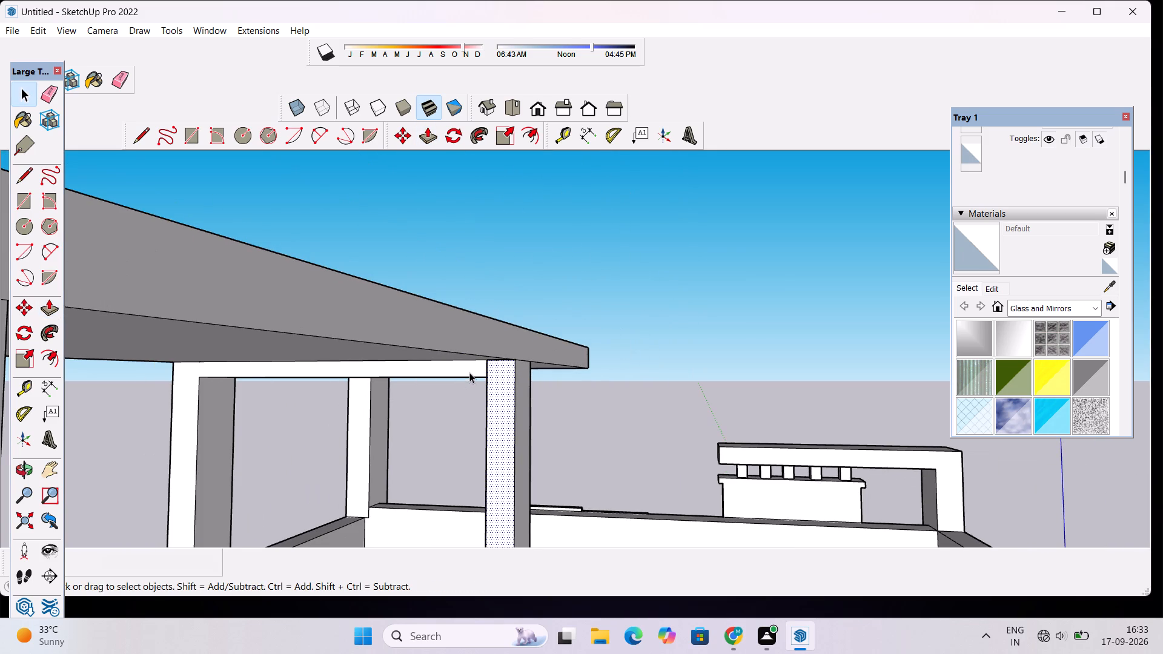
pyautogui.press('p')
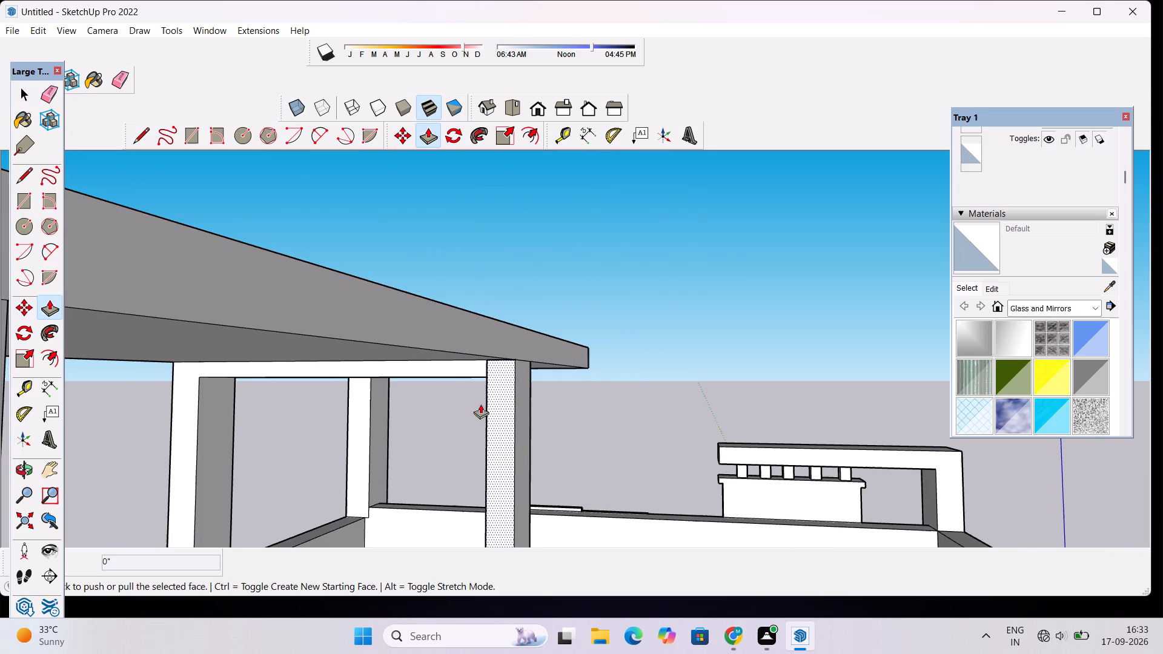
pyautogui.click(490, 398)
pyautogui.scroll(-11, 463, 403)
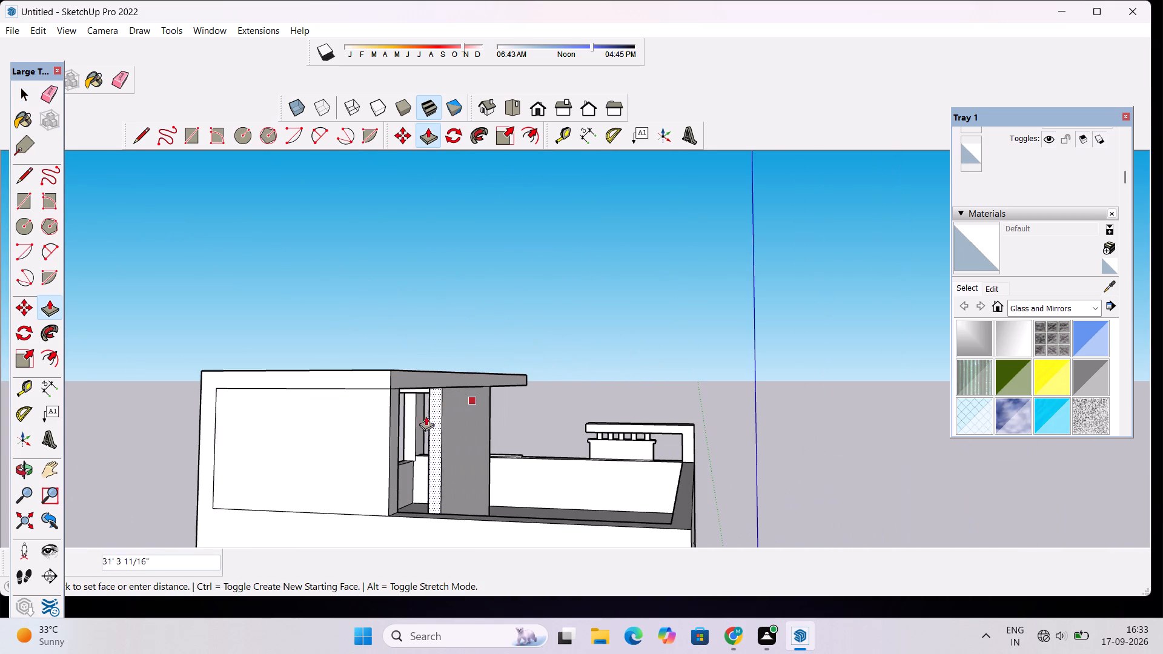
pyautogui.scroll(6, 411, 416)
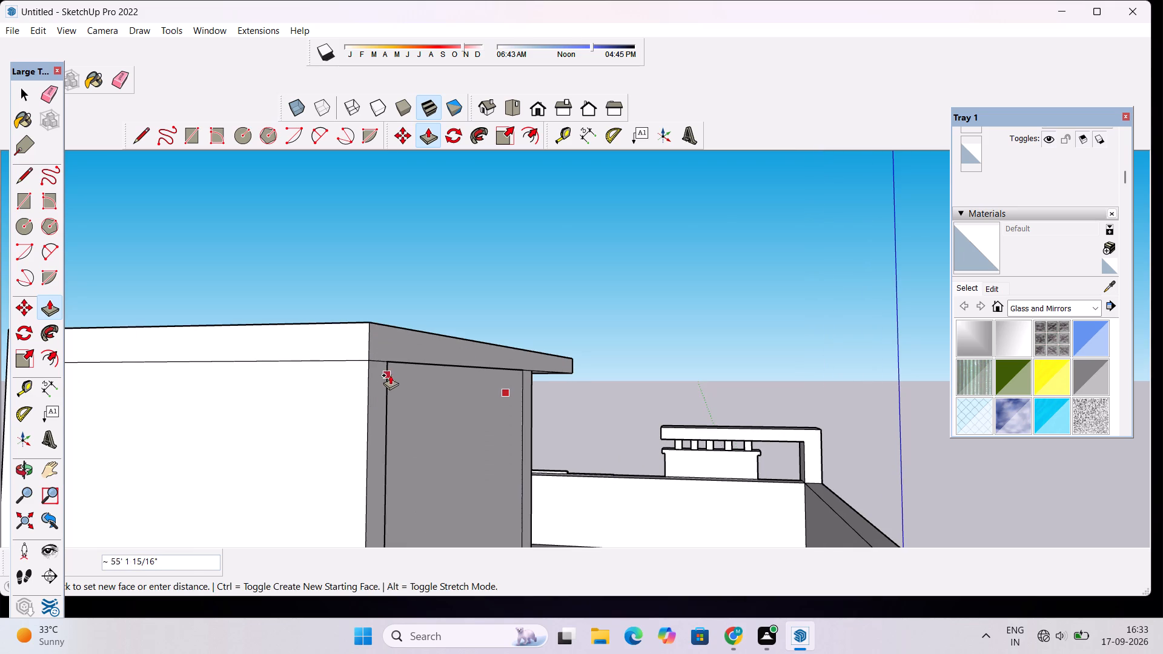
pyautogui.scroll(4, 392, 368)
pyautogui.click(388, 355)
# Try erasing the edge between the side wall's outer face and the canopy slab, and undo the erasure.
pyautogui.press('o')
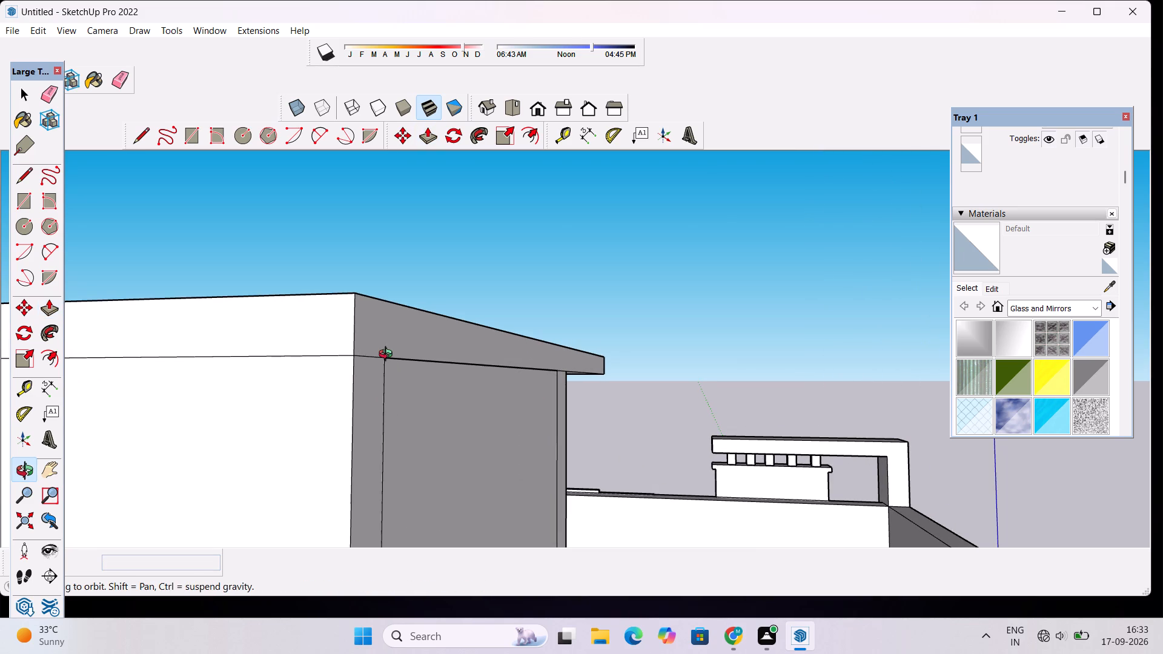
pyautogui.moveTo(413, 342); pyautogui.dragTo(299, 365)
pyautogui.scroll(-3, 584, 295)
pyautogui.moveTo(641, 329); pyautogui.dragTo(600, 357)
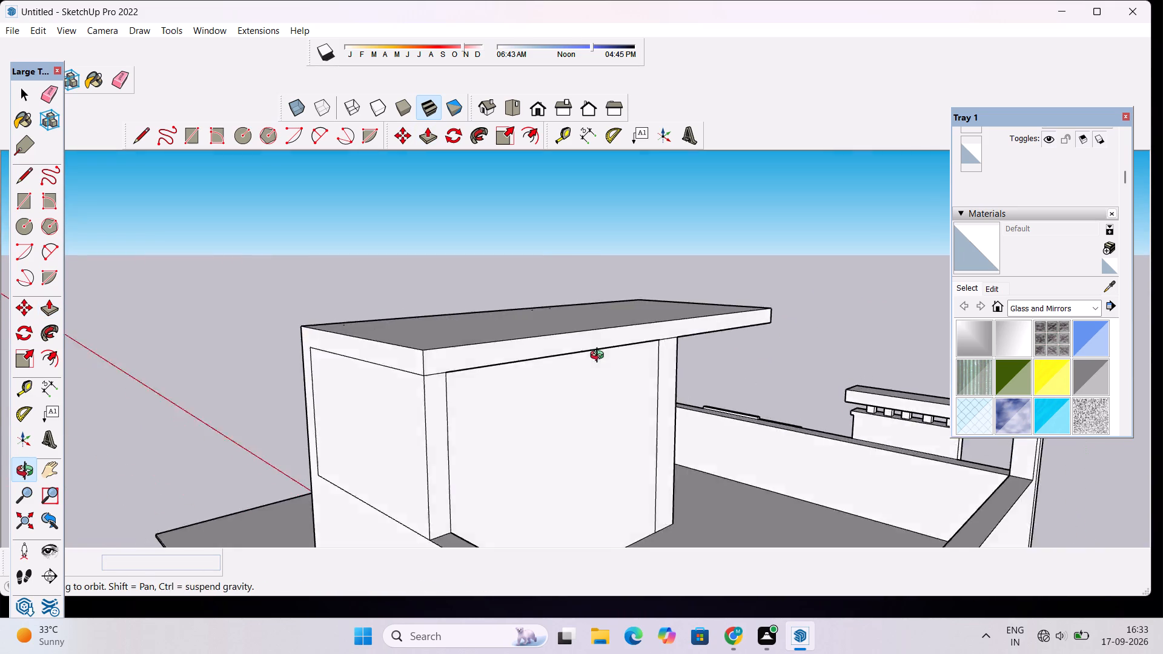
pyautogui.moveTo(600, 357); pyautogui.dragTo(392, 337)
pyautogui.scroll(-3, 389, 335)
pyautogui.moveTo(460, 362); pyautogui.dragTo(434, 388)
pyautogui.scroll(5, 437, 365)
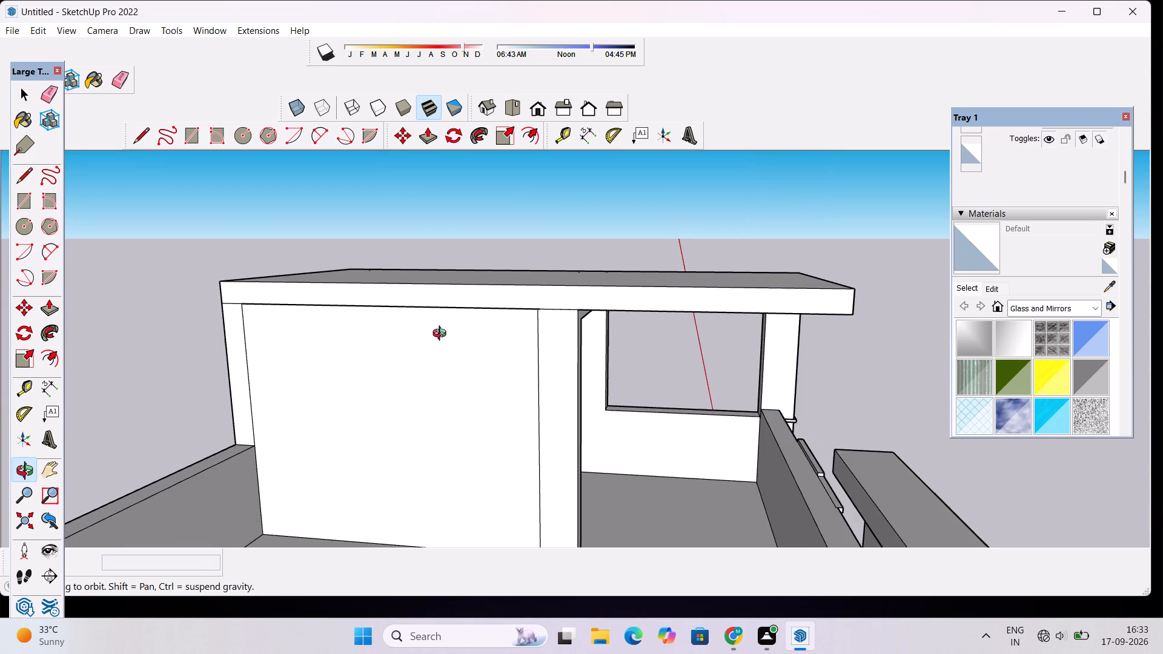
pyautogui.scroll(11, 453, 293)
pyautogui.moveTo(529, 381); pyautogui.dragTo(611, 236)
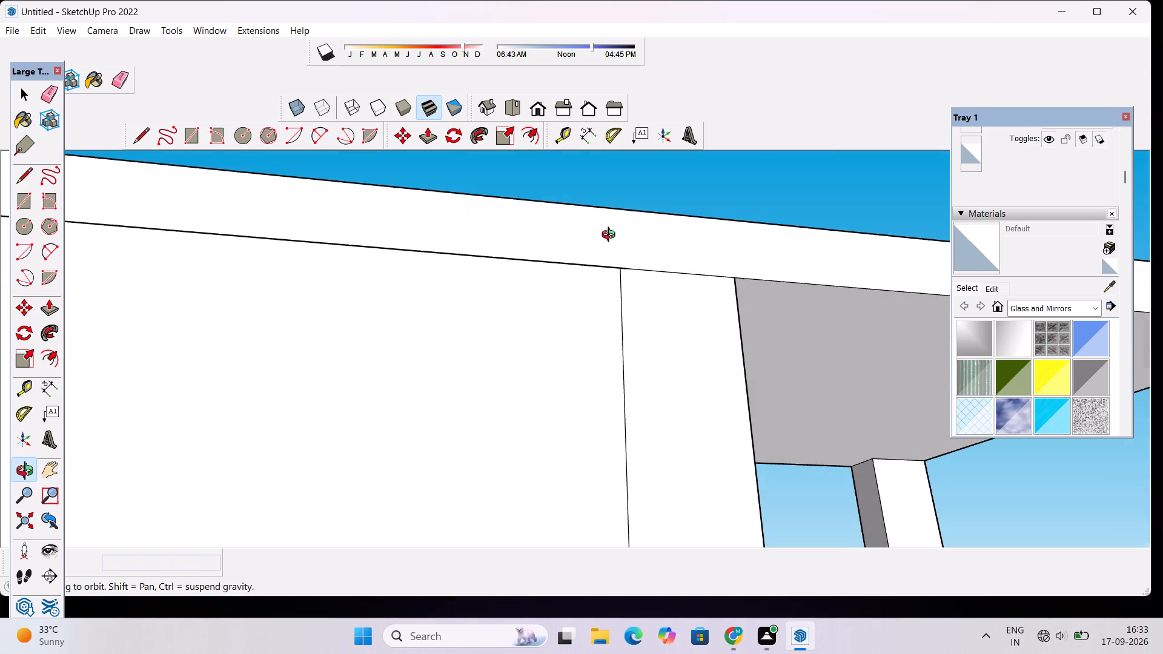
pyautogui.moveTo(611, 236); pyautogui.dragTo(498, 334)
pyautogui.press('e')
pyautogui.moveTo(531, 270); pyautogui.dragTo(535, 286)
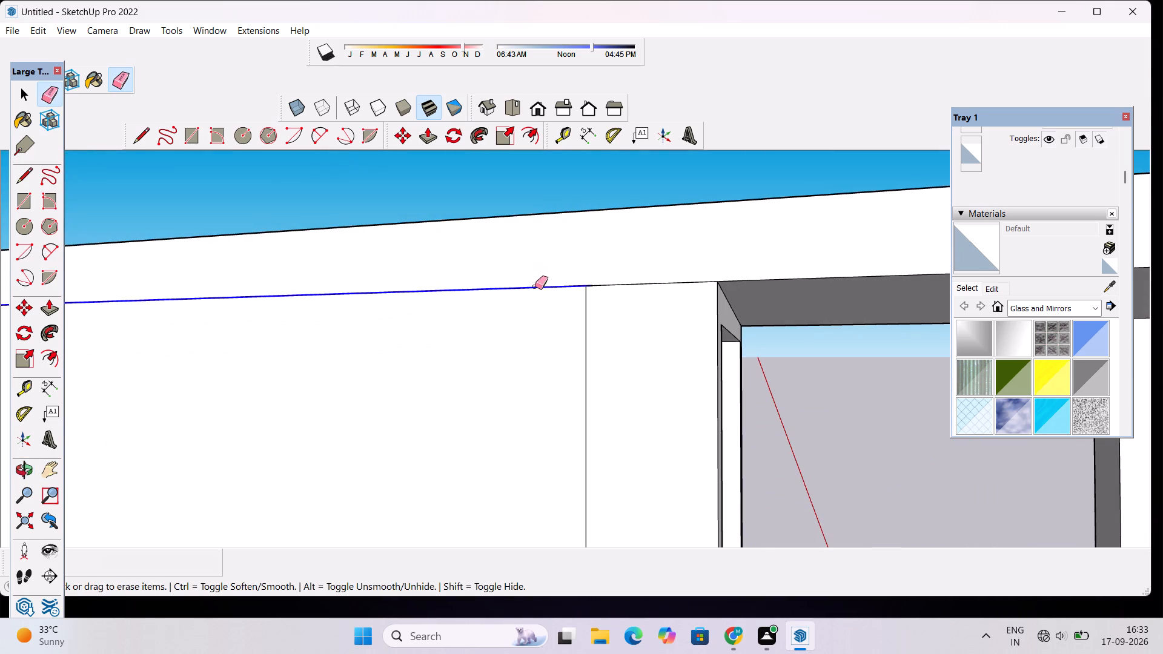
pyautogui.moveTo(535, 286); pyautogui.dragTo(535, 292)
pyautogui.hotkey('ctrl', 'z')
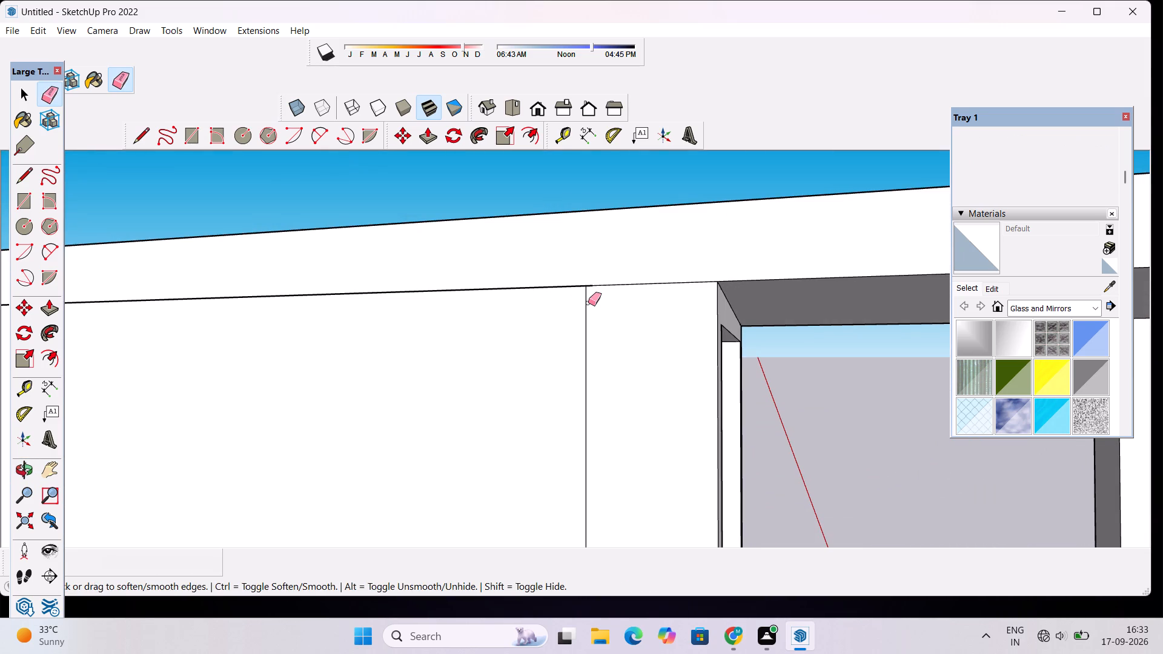
# Erase the thin stray edge running along the top of the side wall's inner face, just below the canopy.
pyautogui.press('o')
pyautogui.moveTo(656, 304); pyautogui.dragTo(328, 283)
pyautogui.scroll(-4, 334, 288)
pyautogui.moveTo(560, 324); pyautogui.dragTo(560, 323)
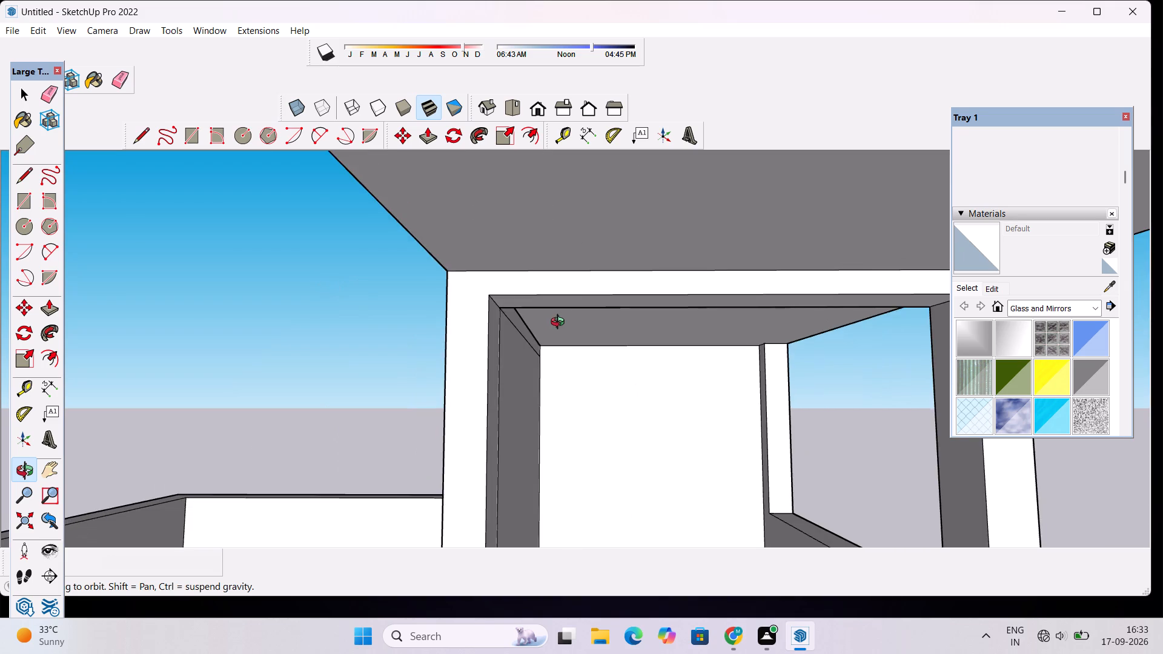
pyautogui.moveTo(560, 323); pyautogui.dragTo(477, 328)
pyautogui.scroll(5, 535, 330)
pyautogui.moveTo(540, 354); pyautogui.dragTo(484, 314)
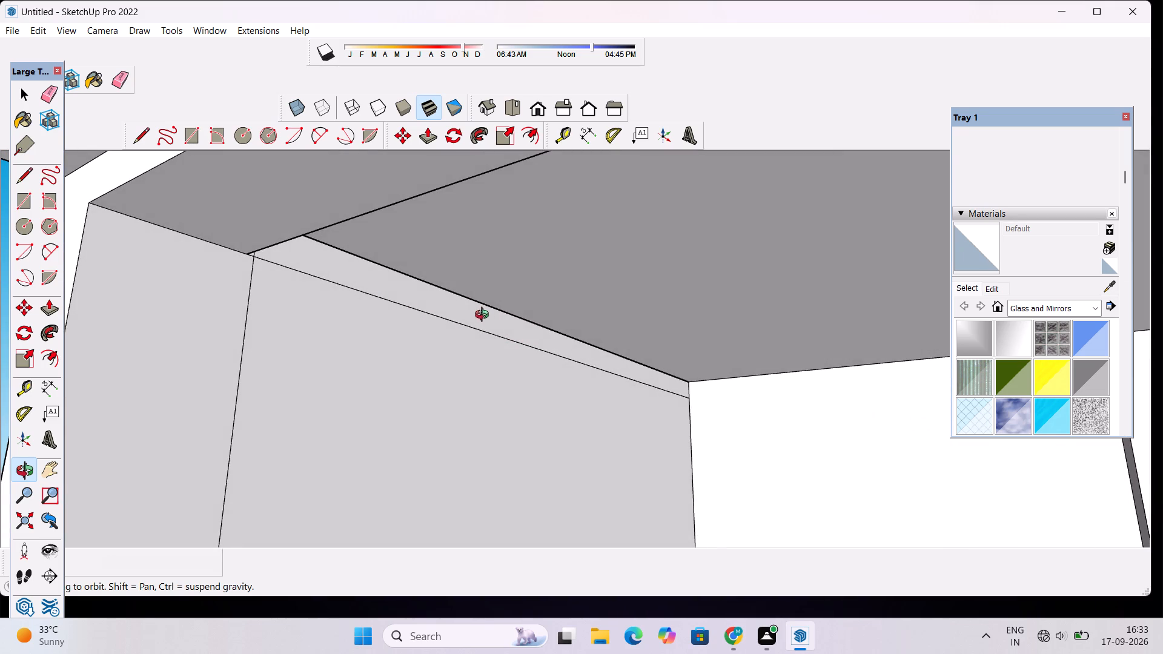
pyautogui.press('e')
pyautogui.moveTo(489, 325); pyautogui.dragTo(489, 334)
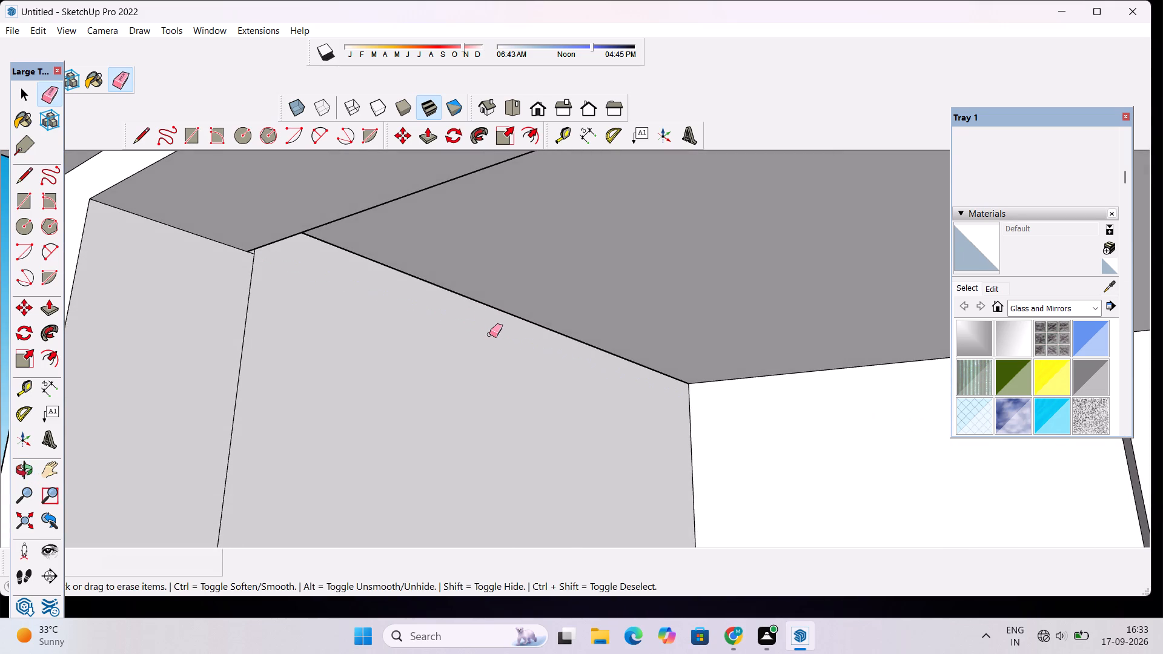
# Erase the vertical seam and short stray edge on the side wall's inner face where the beam meets it.
pyautogui.press('o')
pyautogui.moveTo(449, 329); pyautogui.dragTo(450, 329)
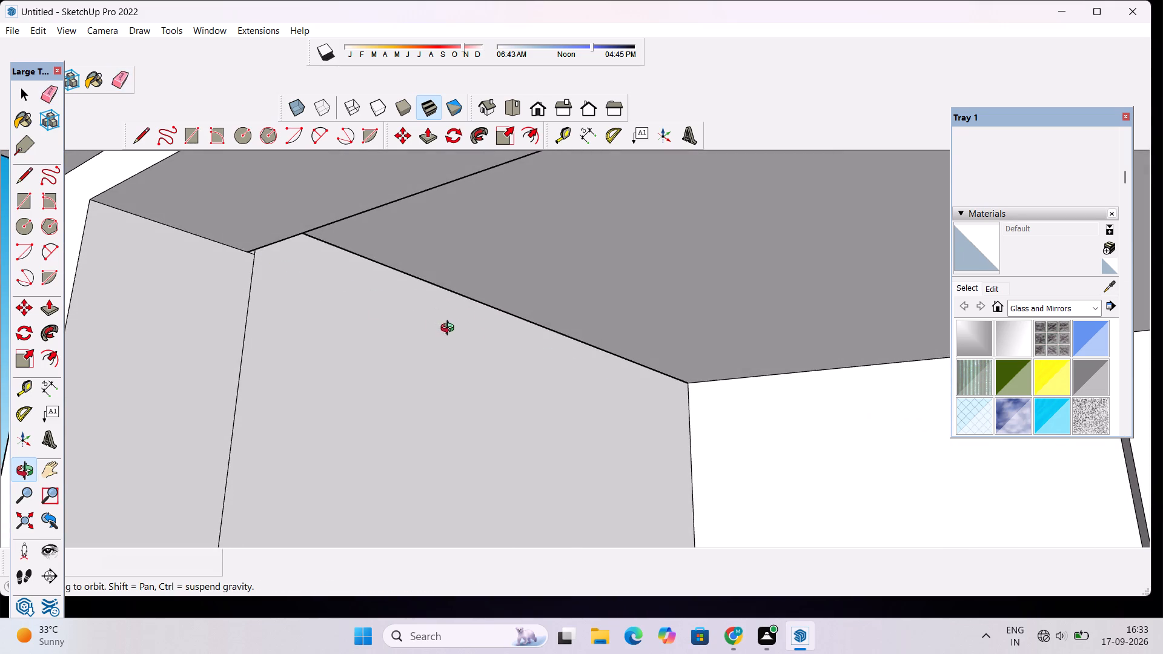
pyautogui.moveTo(450, 329); pyautogui.dragTo(387, 314)
pyautogui.scroll(3, 313, 314)
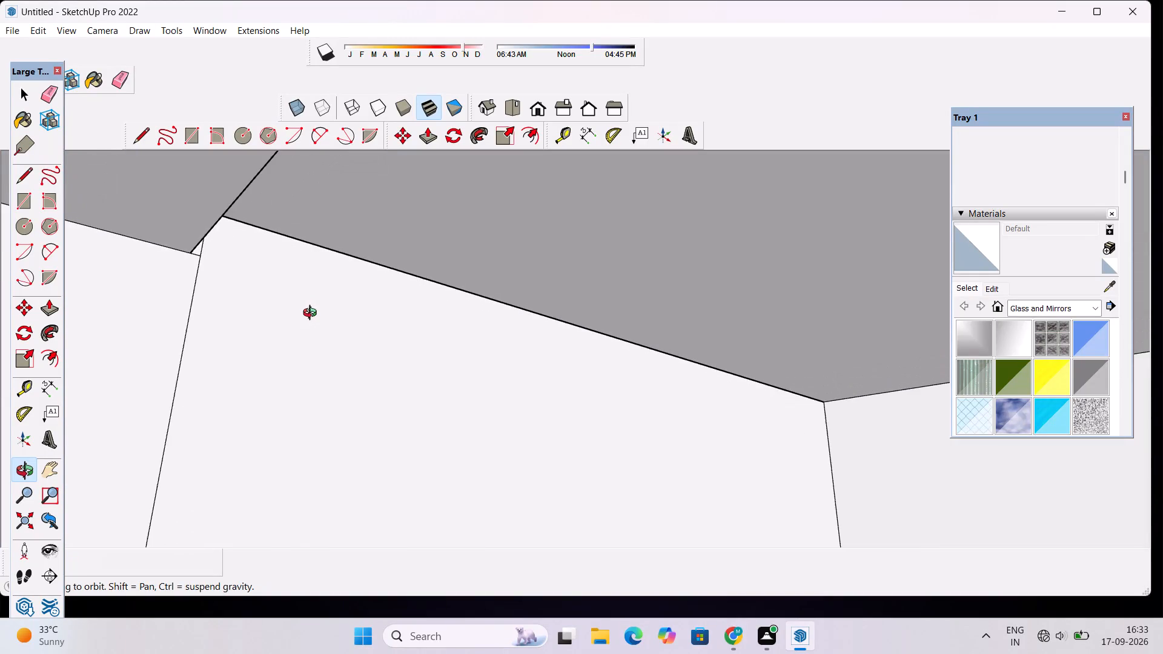
pyautogui.scroll(3, 313, 314)
pyautogui.keyDown('shift'); pyautogui.click(344, 314); pyautogui.keyUp('shift')
pyautogui.moveTo(344, 314); pyautogui.dragTo(334, 320)
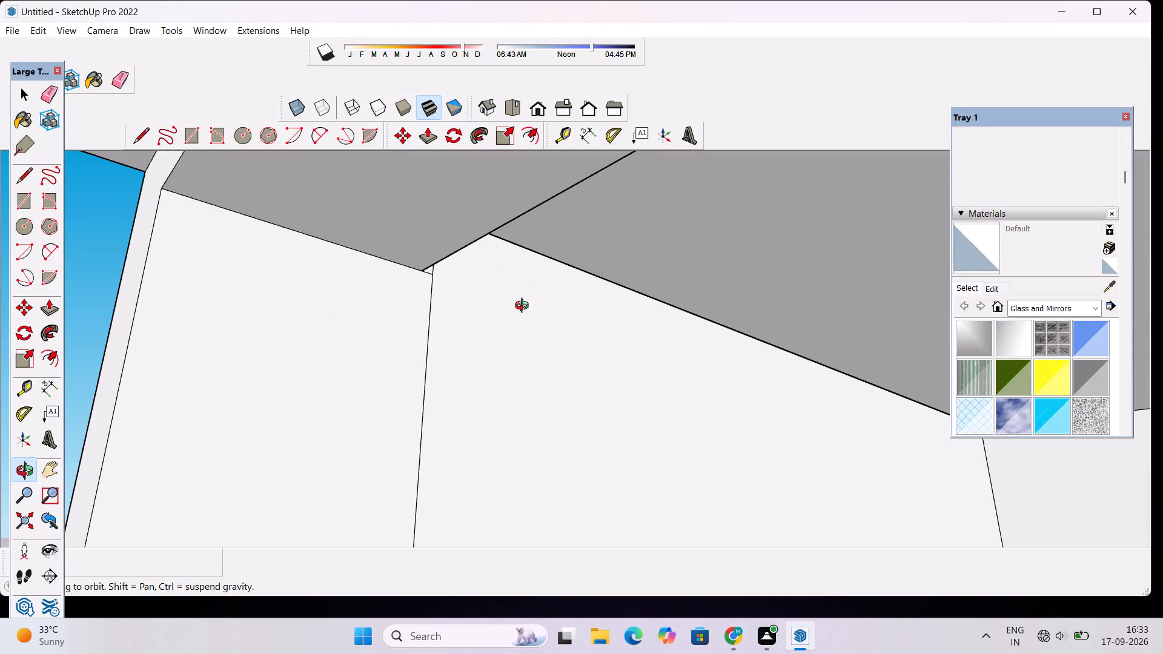
pyautogui.moveTo(525, 307); pyautogui.dragTo(383, 371)
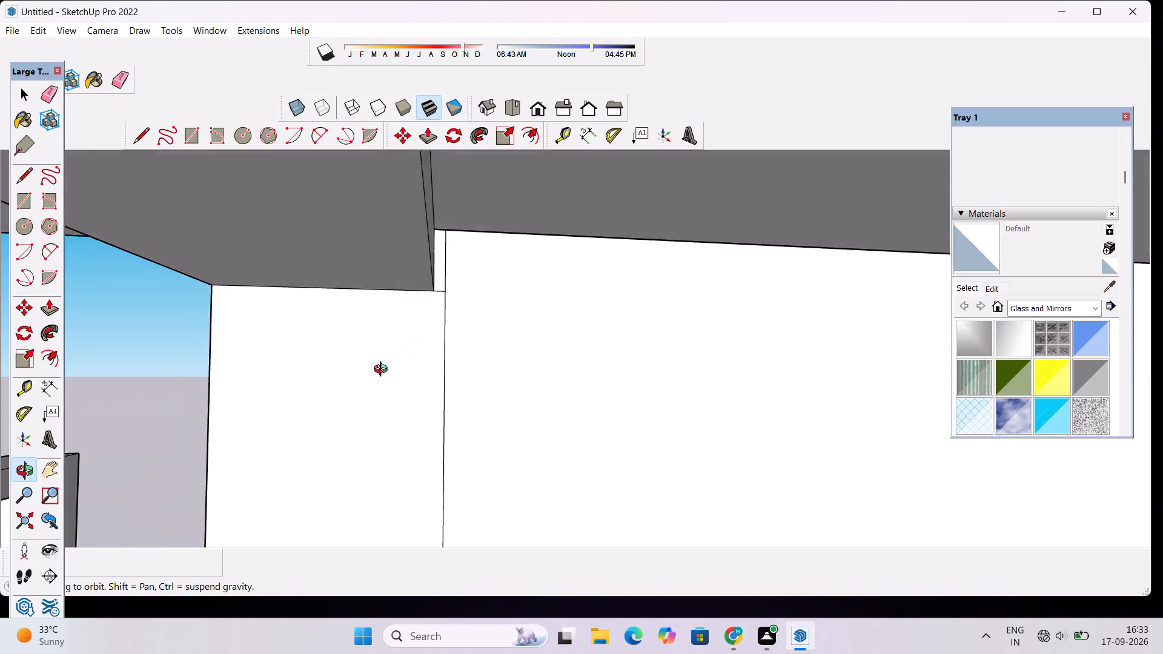
pyautogui.moveTo(383, 371); pyautogui.dragTo(376, 384)
pyautogui.press('e')
pyautogui.scroll(4, 443, 228)
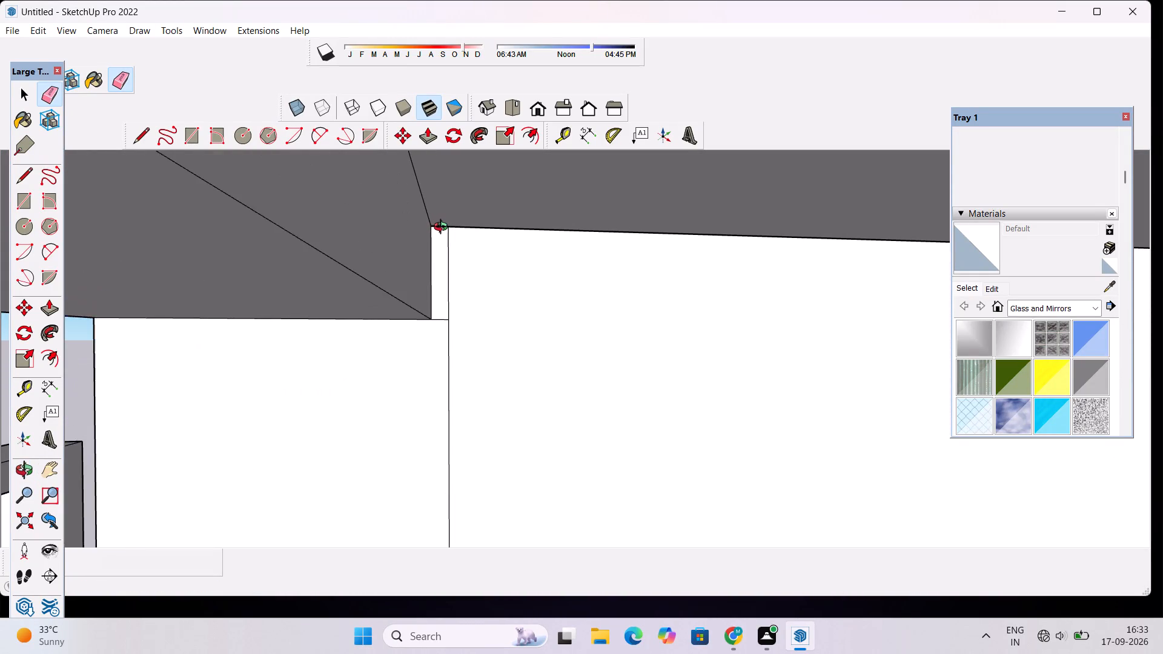
pyautogui.scroll(4, 443, 228)
pyautogui.click(449, 253)
pyautogui.moveTo(443, 351); pyautogui.dragTo(449, 372)
pyautogui.scroll(-1, 468, 331)
pyautogui.moveTo(459, 353); pyautogui.dragTo(447, 390)
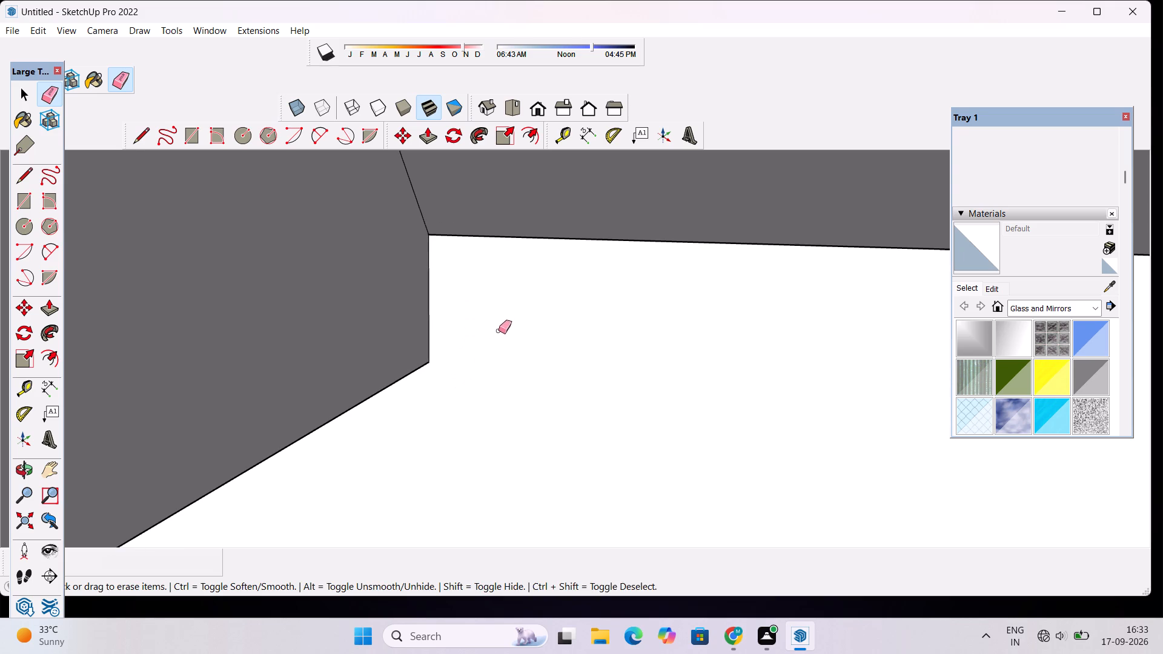
# Examine the terrace canopy, its side wall, beam and openings from the front, the side, above and inside.
pyautogui.scroll(-20, 501, 326)
pyautogui.scroll(-16, 501, 326)
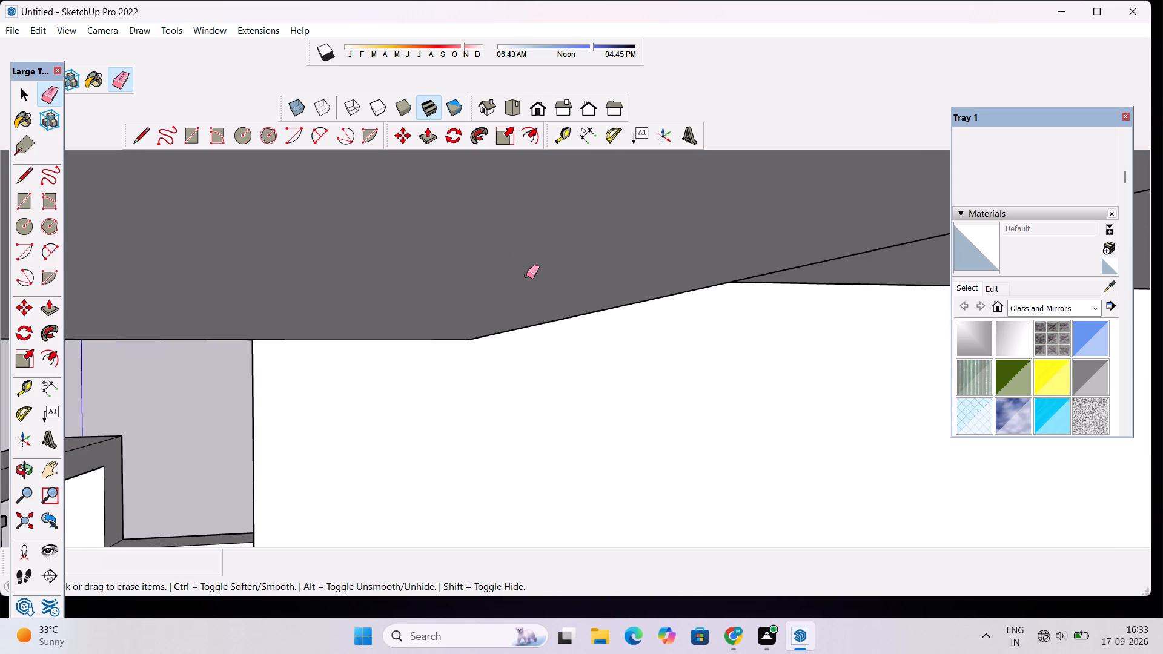
pyautogui.scroll(-9, 526, 276)
pyautogui.press('o')
pyautogui.scroll(-11, 530, 266)
pyautogui.moveTo(697, 346); pyautogui.dragTo(615, 346)
pyautogui.scroll(-4, 615, 346)
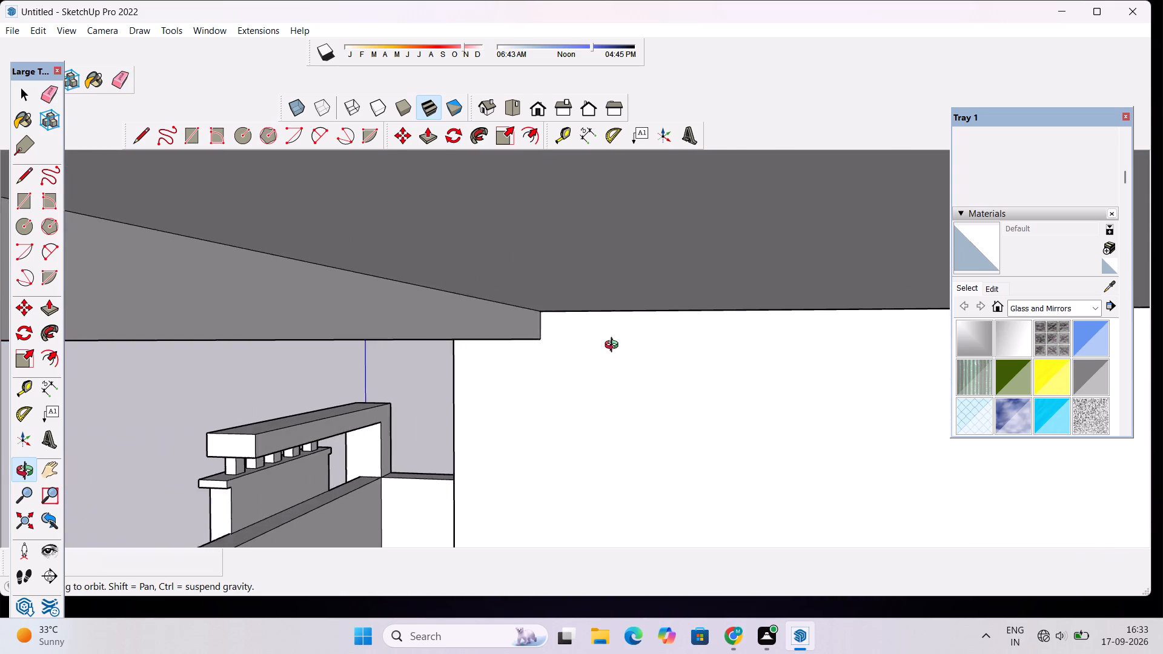
pyautogui.scroll(-19, 614, 346)
pyautogui.moveTo(687, 345); pyautogui.dragTo(840, 322)
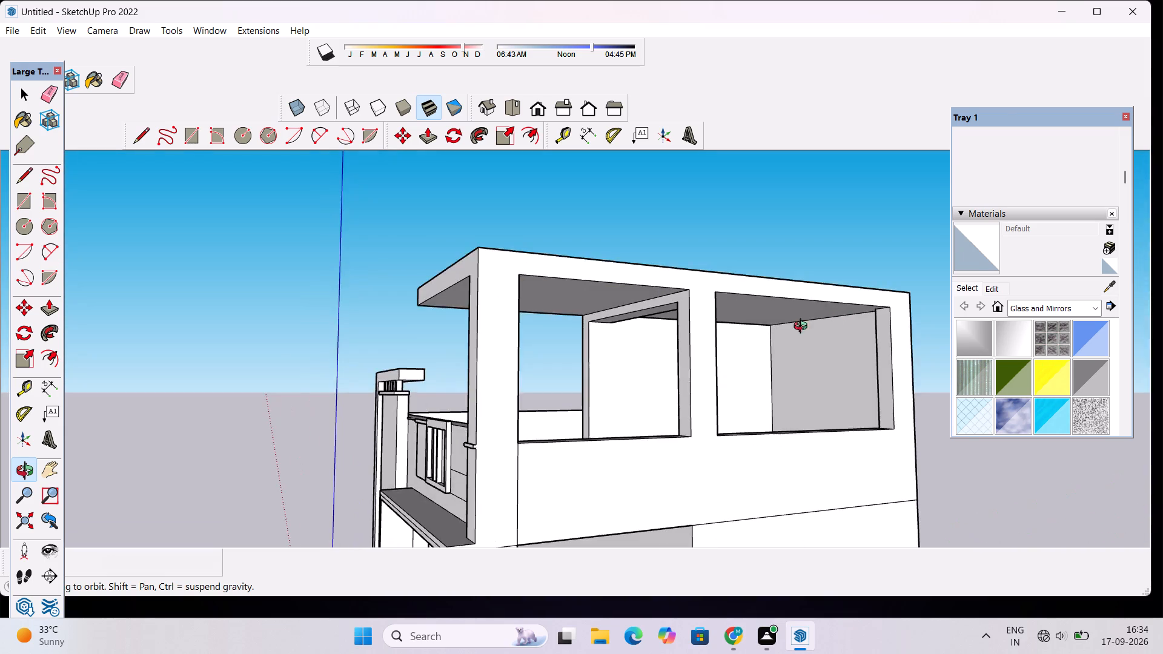
pyautogui.scroll(4, 755, 342)
pyautogui.moveTo(563, 359); pyautogui.dragTo(651, 381)
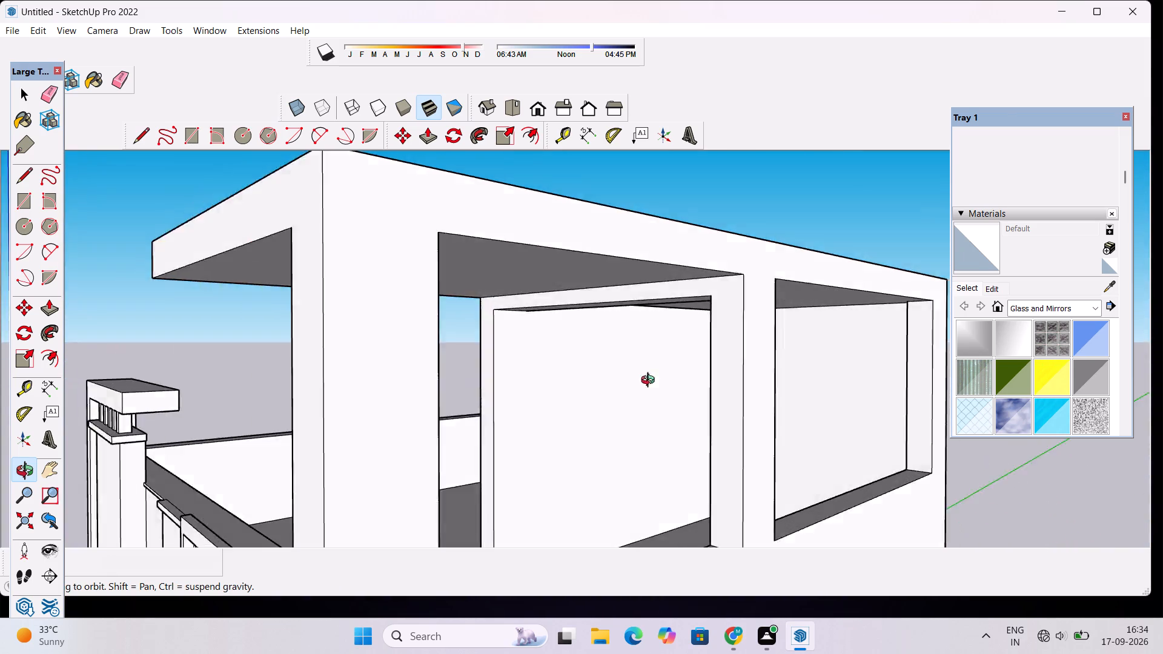
pyautogui.moveTo(651, 381); pyautogui.dragTo(820, 429)
pyautogui.scroll(-6, 820, 429)
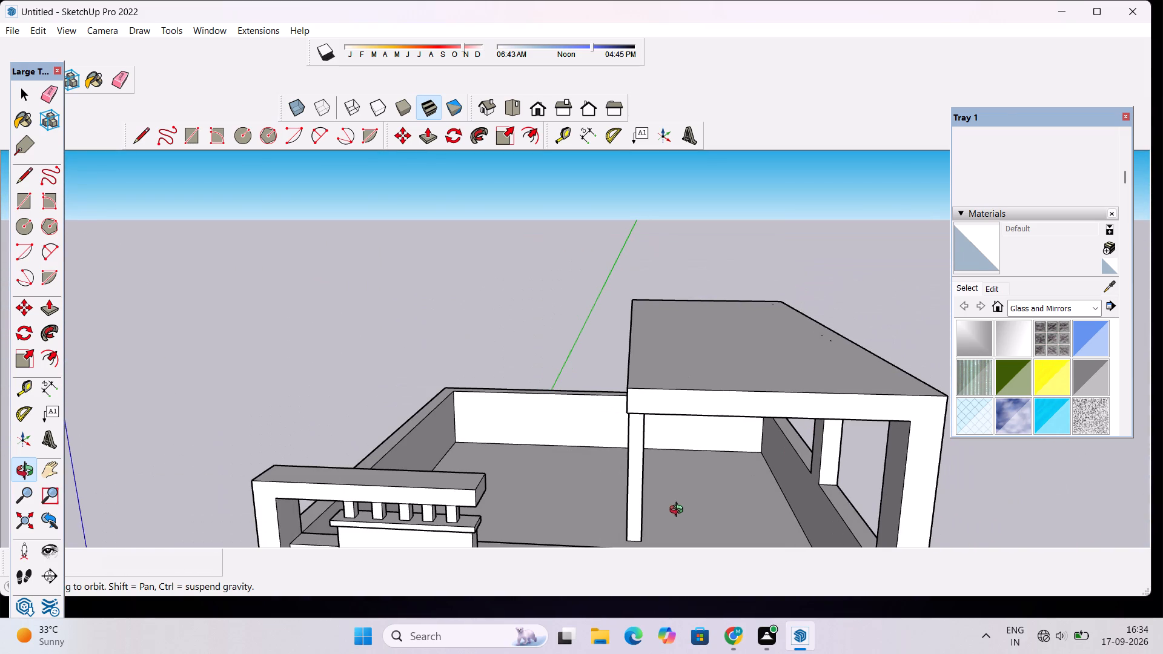
pyautogui.moveTo(701, 501); pyautogui.dragTo(774, 440)
pyautogui.moveTo(780, 436); pyautogui.dragTo(711, 388)
pyautogui.scroll(4, 618, 357)
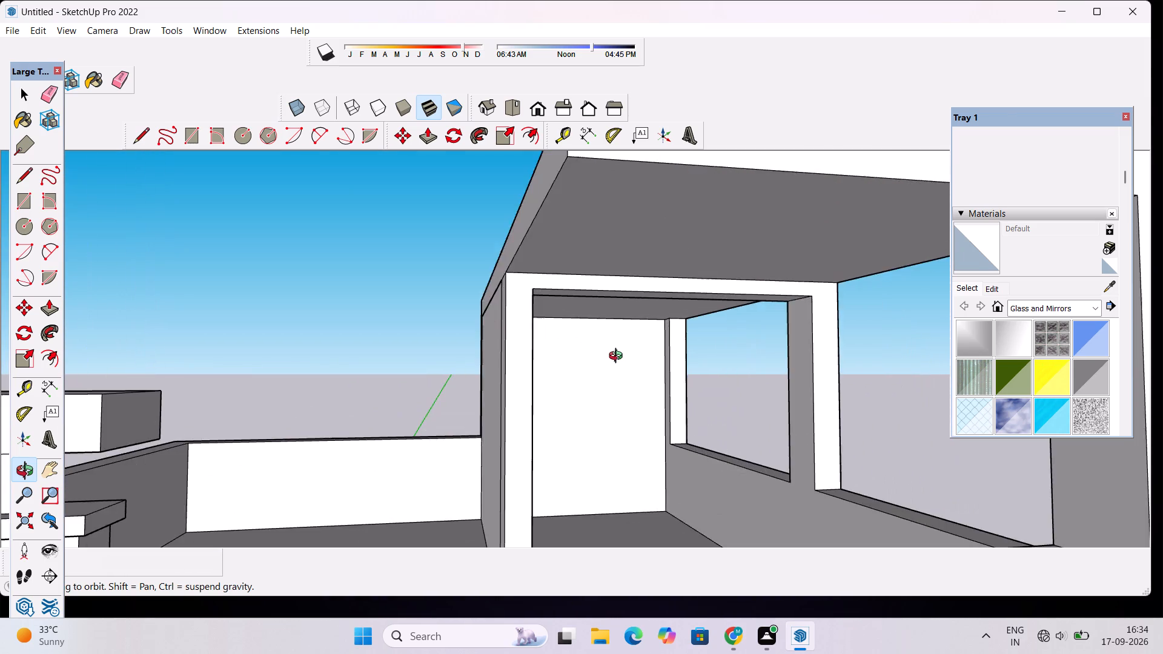
pyautogui.scroll(3, 618, 357)
pyautogui.scroll(-9, 631, 340)
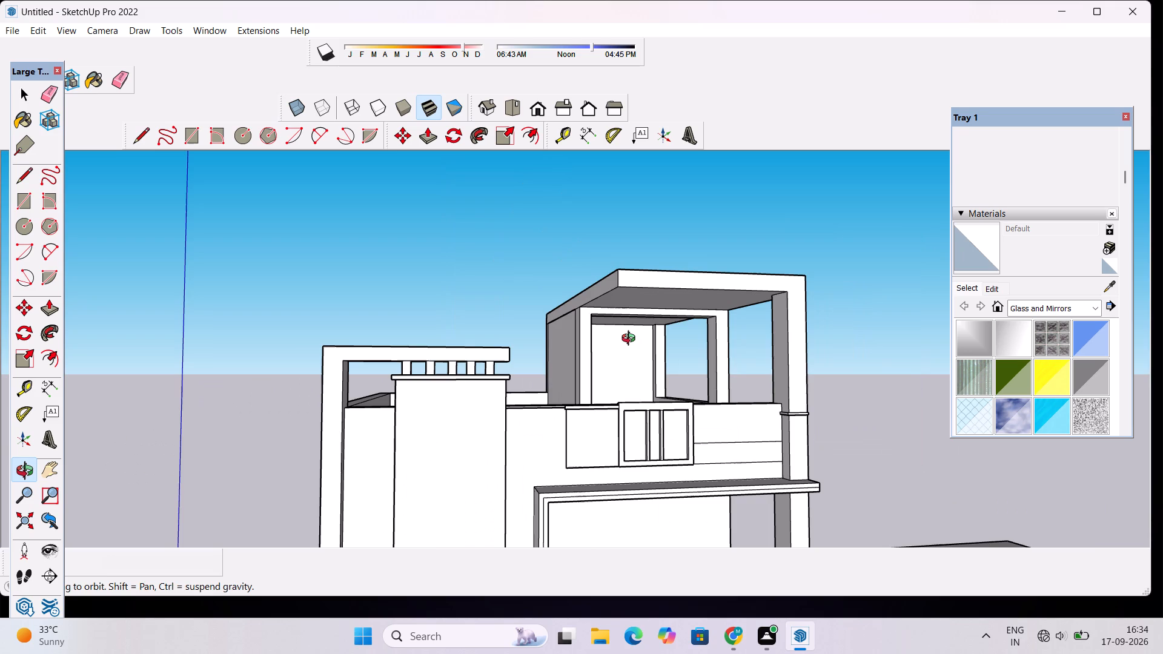
pyautogui.moveTo(631, 340); pyautogui.dragTo(606, 409)
pyautogui.scroll(4, 646, 381)
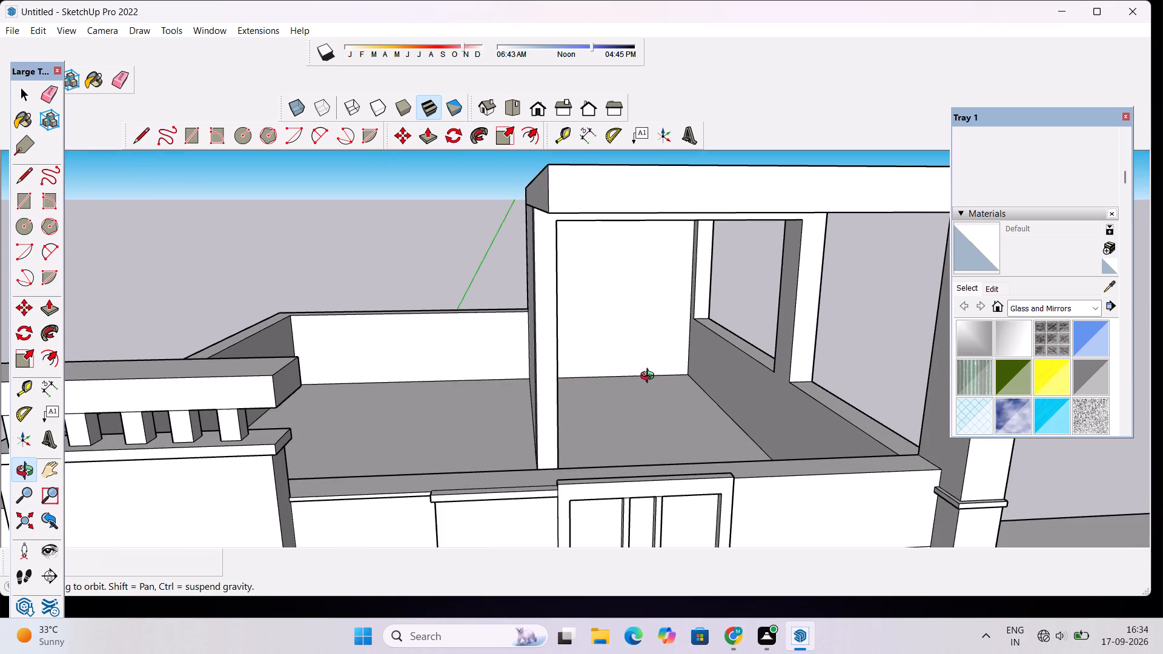
pyautogui.moveTo(652, 378); pyautogui.dragTo(643, 388)
pyautogui.scroll(2, 652, 386)
pyautogui.keyDown('shift'); pyautogui.moveTo(652, 386); pyautogui.dragTo(620, 376); pyautogui.keyUp('shift')
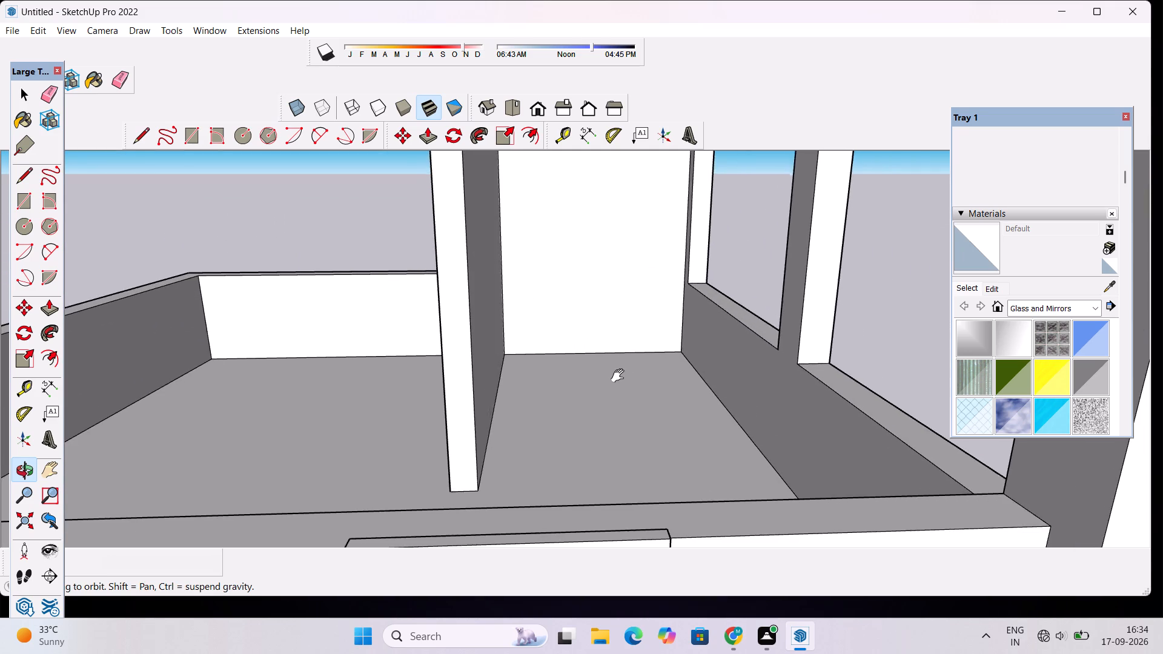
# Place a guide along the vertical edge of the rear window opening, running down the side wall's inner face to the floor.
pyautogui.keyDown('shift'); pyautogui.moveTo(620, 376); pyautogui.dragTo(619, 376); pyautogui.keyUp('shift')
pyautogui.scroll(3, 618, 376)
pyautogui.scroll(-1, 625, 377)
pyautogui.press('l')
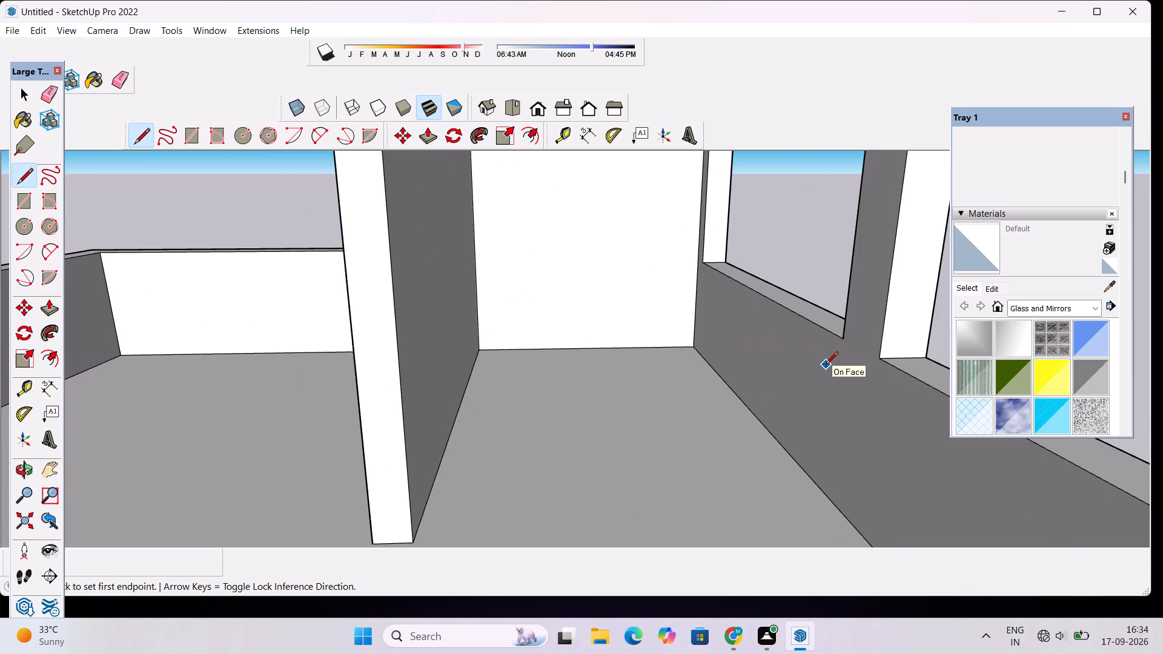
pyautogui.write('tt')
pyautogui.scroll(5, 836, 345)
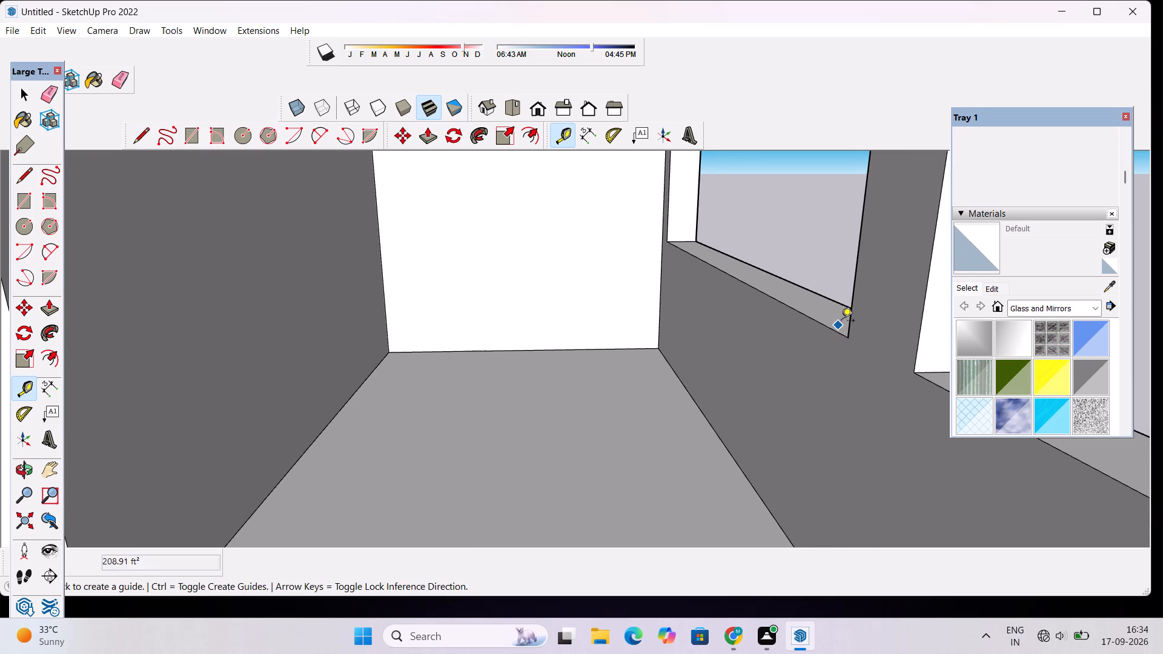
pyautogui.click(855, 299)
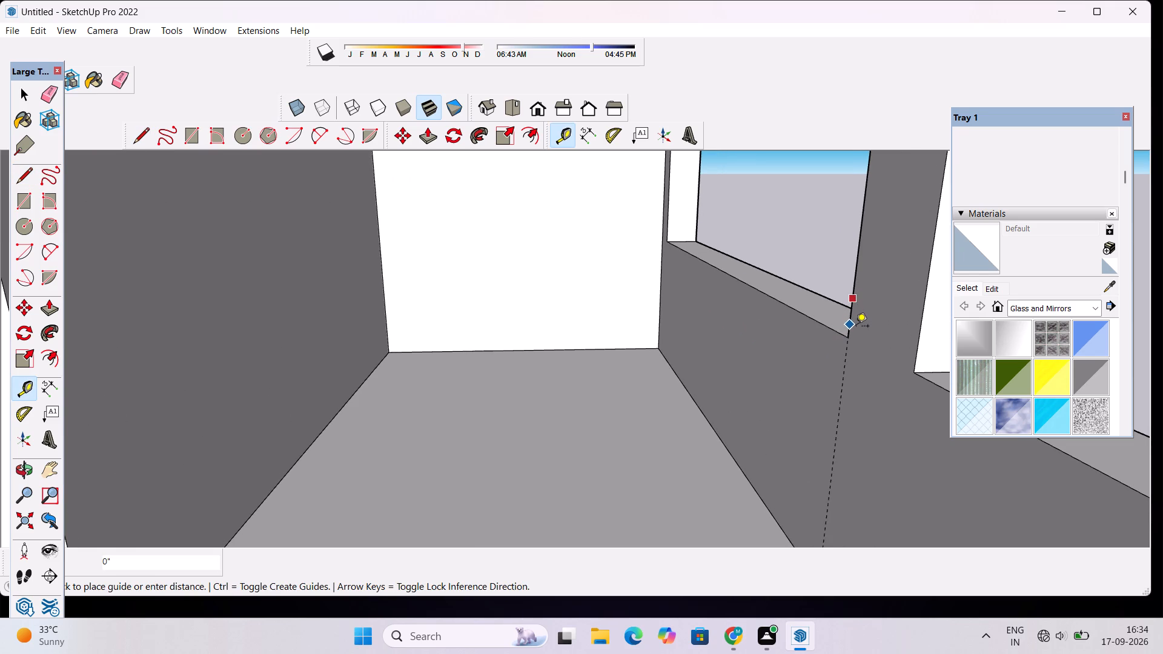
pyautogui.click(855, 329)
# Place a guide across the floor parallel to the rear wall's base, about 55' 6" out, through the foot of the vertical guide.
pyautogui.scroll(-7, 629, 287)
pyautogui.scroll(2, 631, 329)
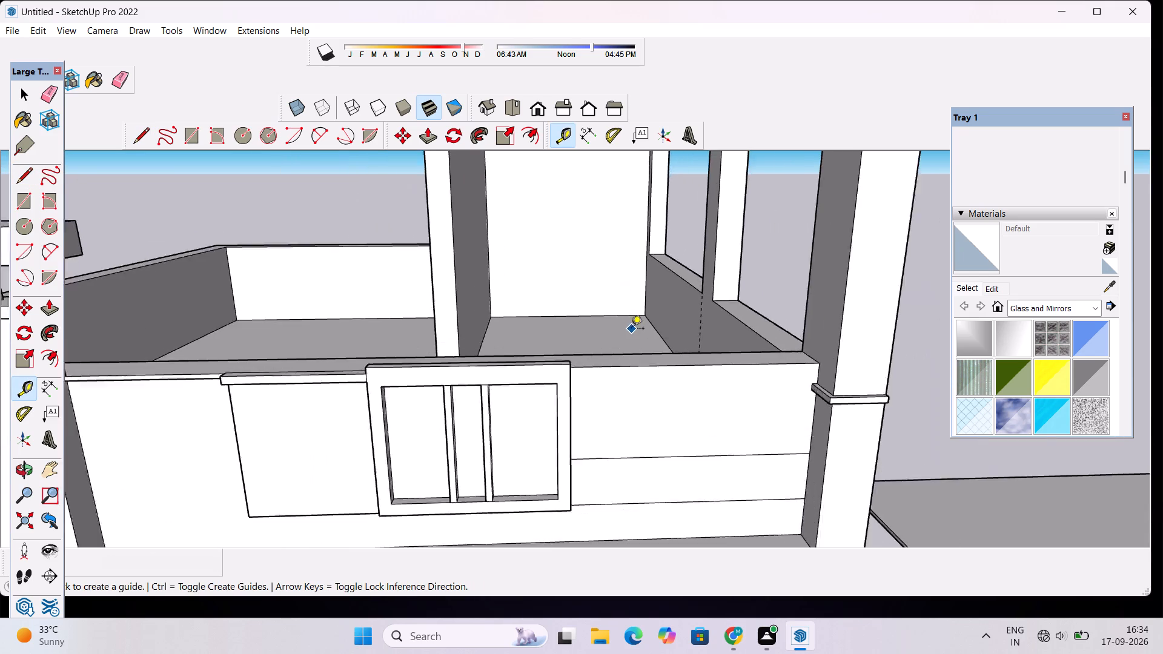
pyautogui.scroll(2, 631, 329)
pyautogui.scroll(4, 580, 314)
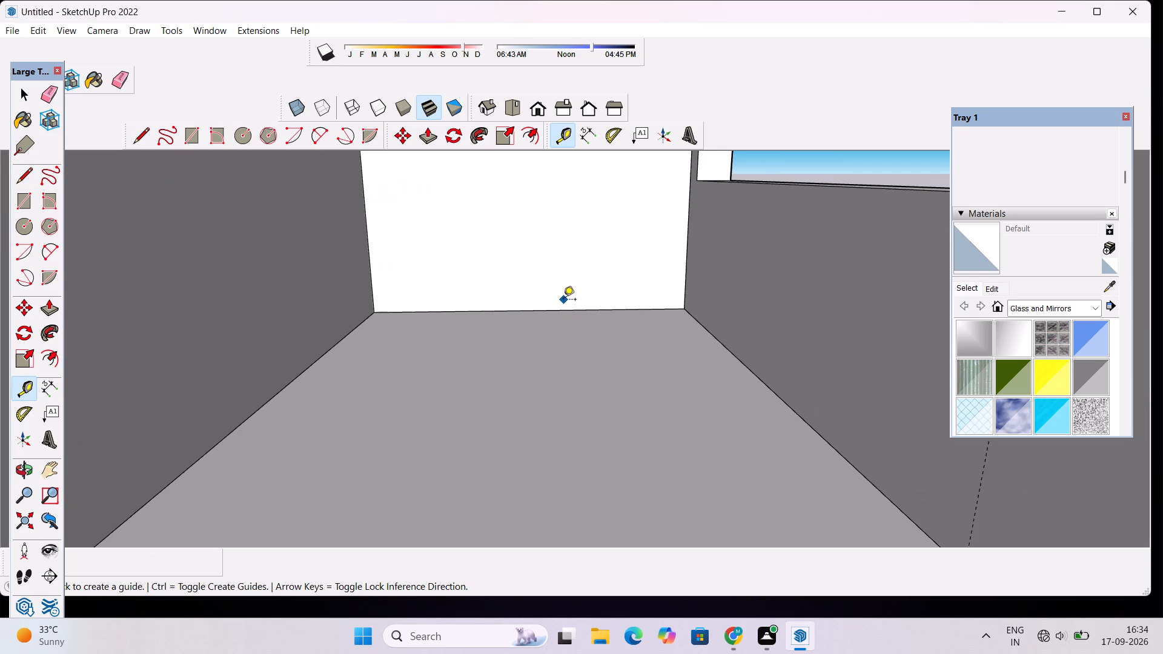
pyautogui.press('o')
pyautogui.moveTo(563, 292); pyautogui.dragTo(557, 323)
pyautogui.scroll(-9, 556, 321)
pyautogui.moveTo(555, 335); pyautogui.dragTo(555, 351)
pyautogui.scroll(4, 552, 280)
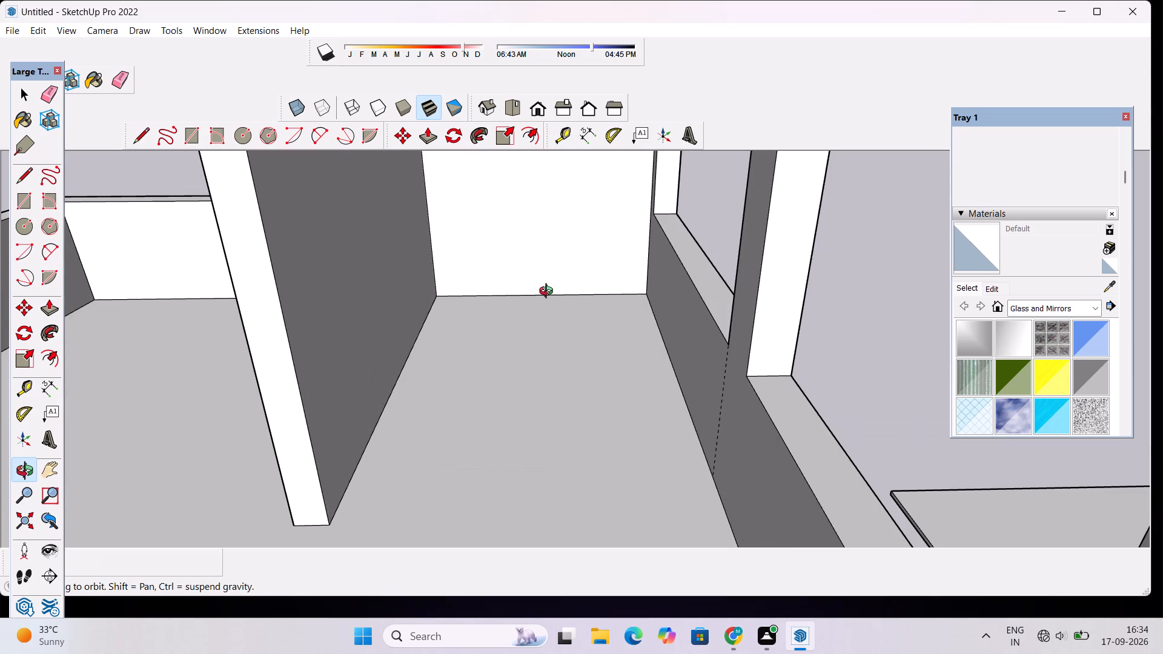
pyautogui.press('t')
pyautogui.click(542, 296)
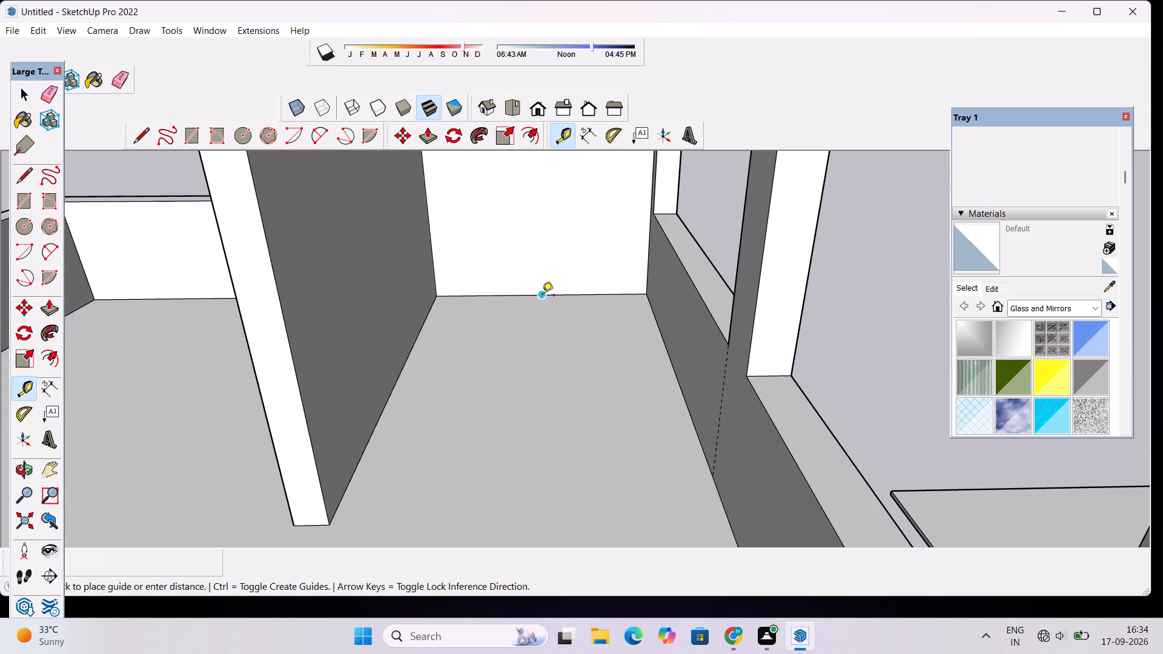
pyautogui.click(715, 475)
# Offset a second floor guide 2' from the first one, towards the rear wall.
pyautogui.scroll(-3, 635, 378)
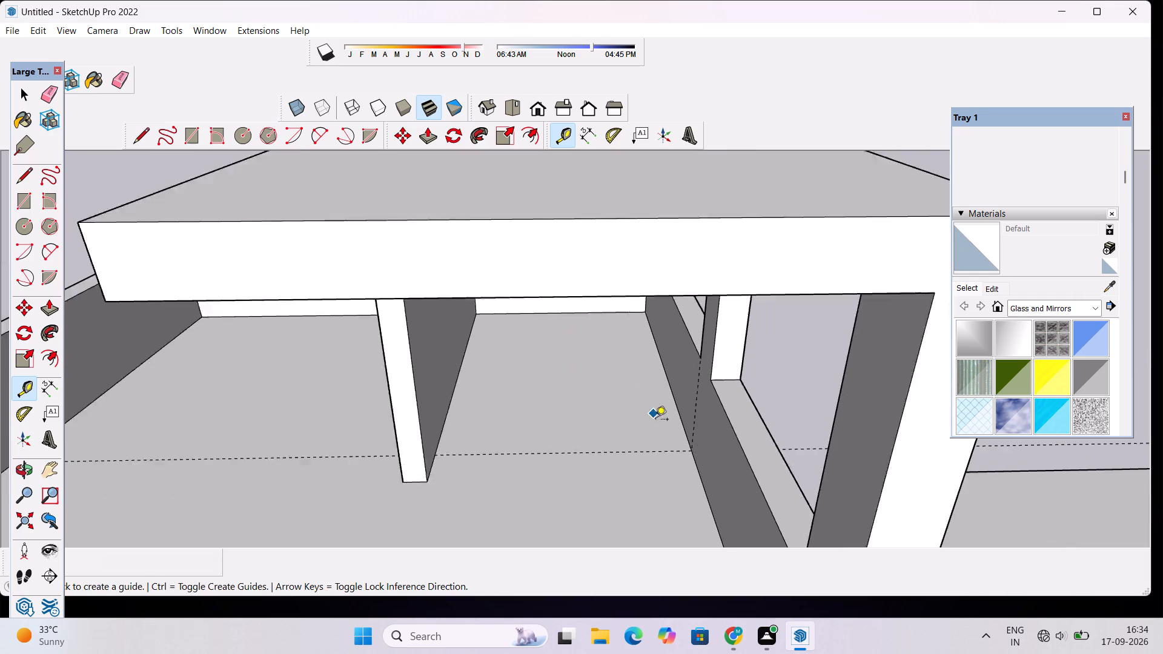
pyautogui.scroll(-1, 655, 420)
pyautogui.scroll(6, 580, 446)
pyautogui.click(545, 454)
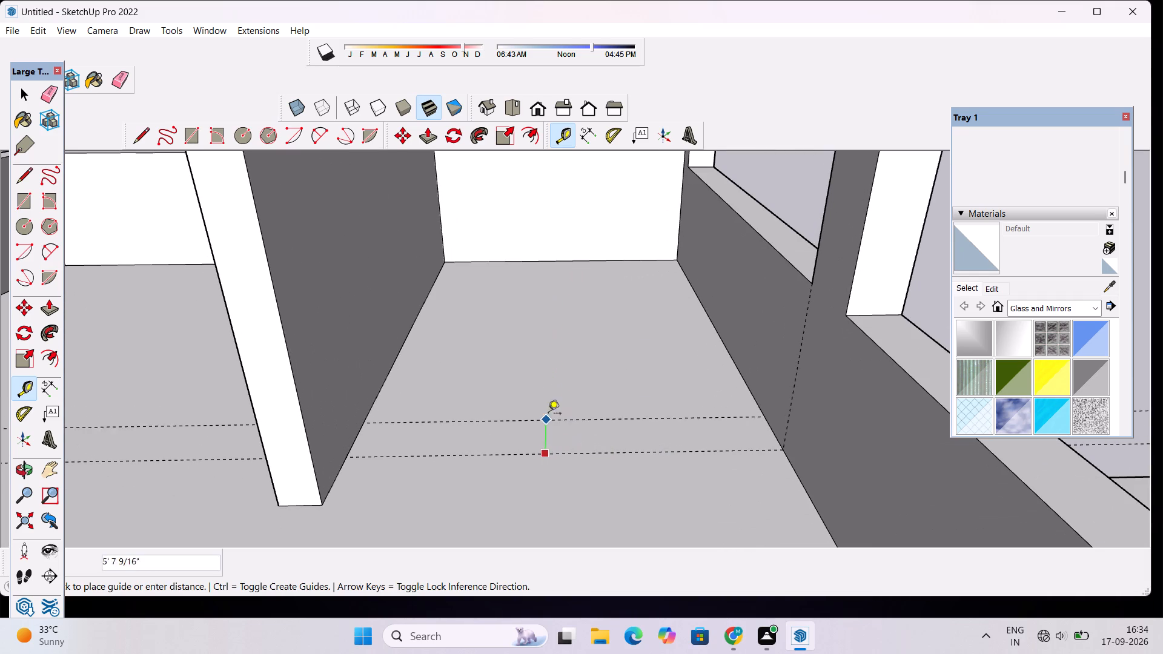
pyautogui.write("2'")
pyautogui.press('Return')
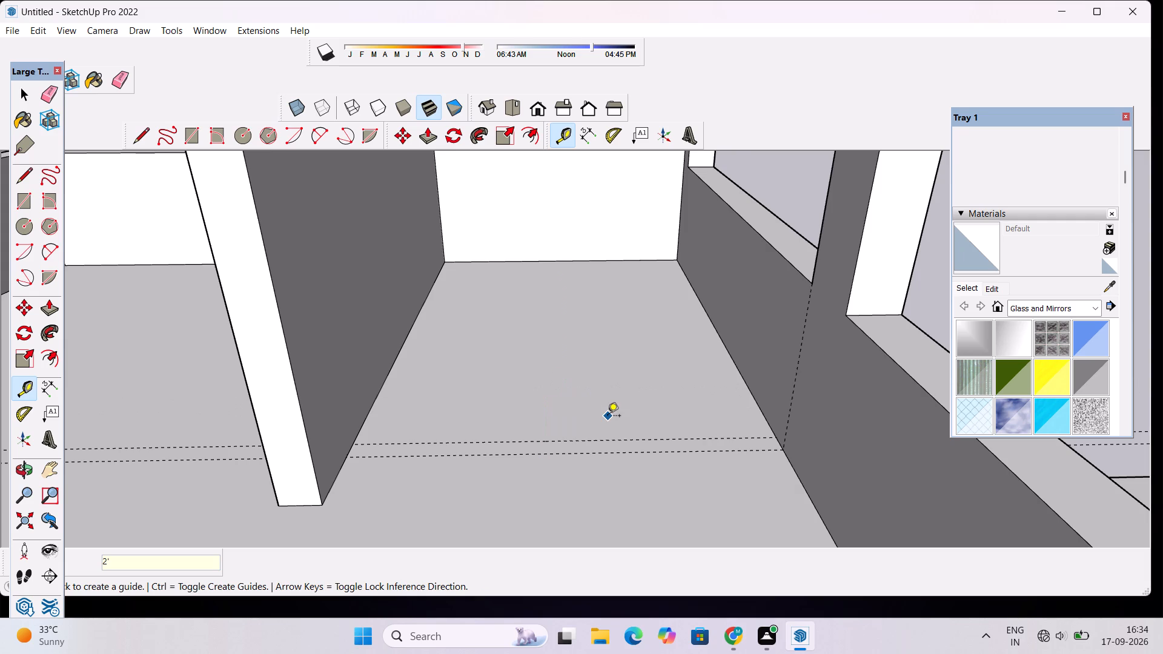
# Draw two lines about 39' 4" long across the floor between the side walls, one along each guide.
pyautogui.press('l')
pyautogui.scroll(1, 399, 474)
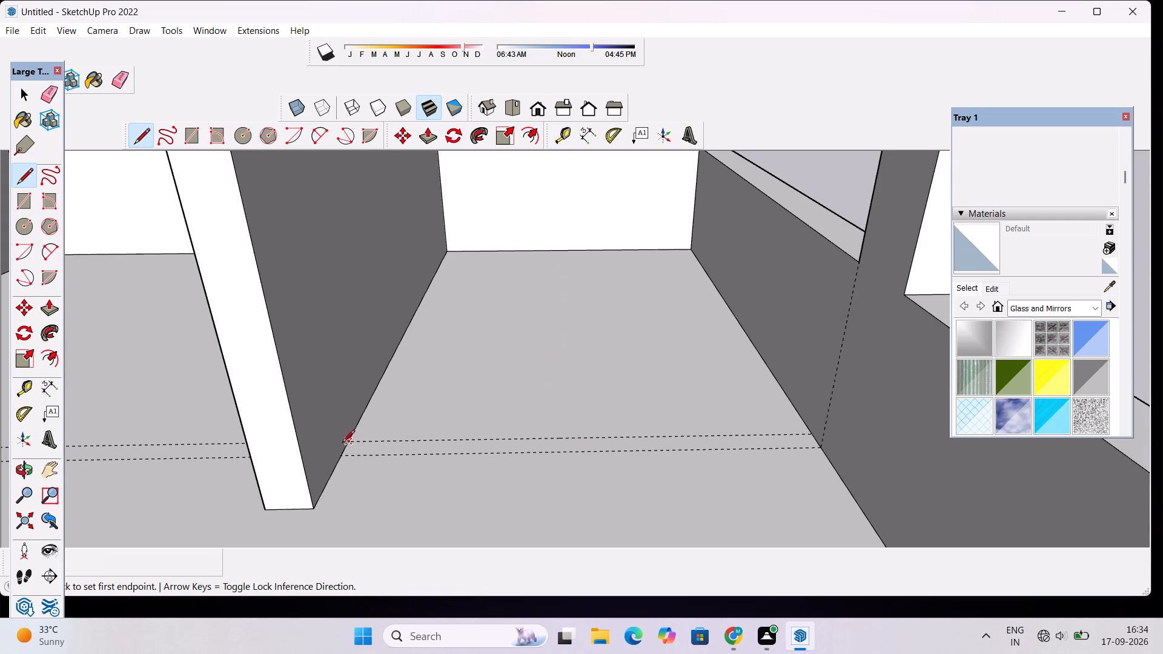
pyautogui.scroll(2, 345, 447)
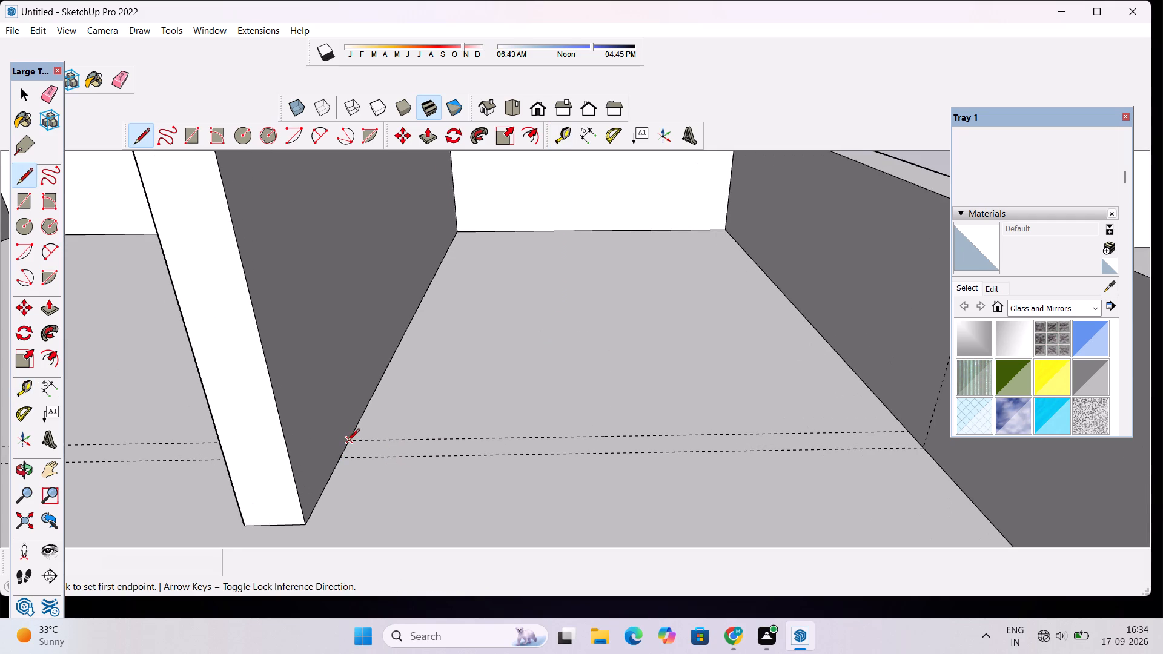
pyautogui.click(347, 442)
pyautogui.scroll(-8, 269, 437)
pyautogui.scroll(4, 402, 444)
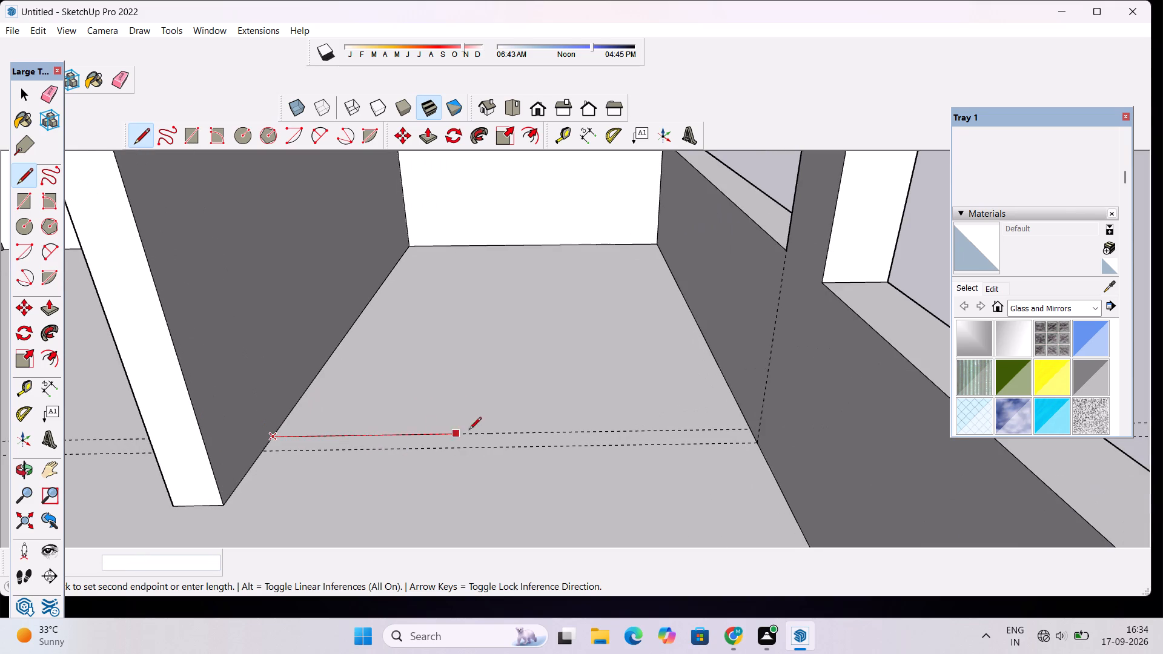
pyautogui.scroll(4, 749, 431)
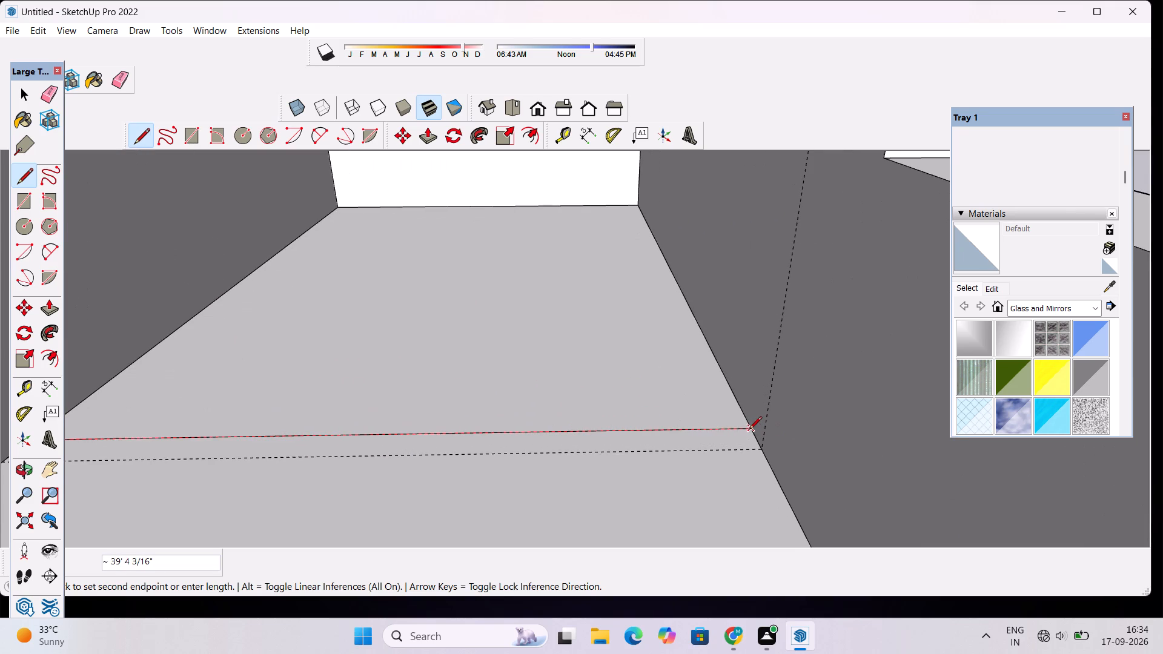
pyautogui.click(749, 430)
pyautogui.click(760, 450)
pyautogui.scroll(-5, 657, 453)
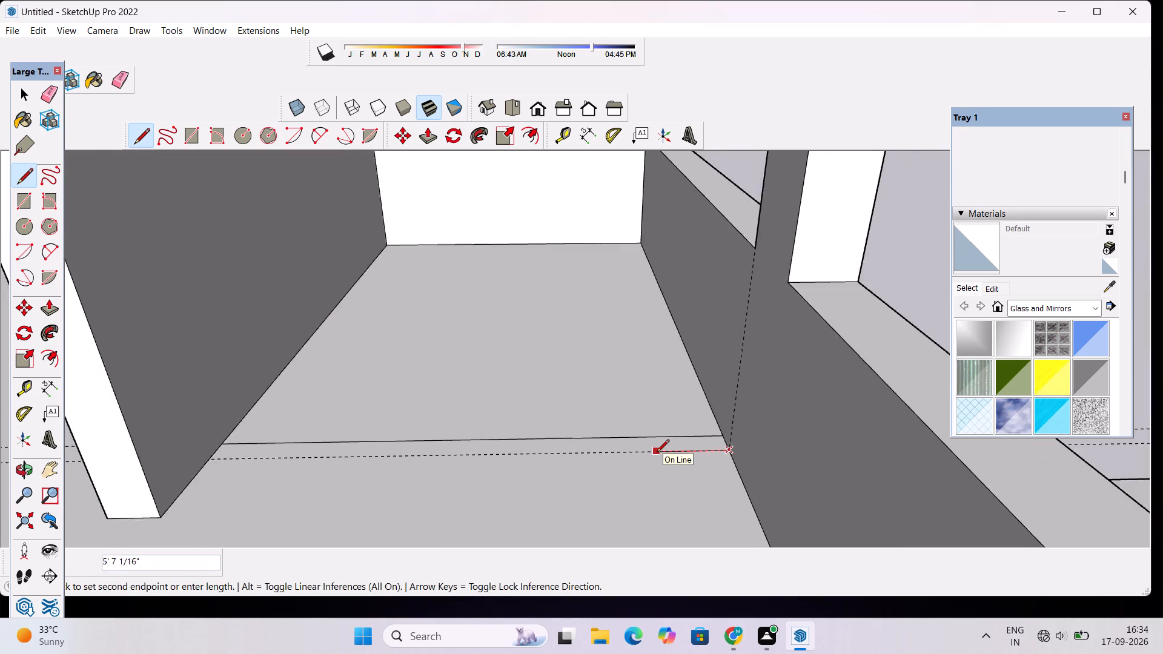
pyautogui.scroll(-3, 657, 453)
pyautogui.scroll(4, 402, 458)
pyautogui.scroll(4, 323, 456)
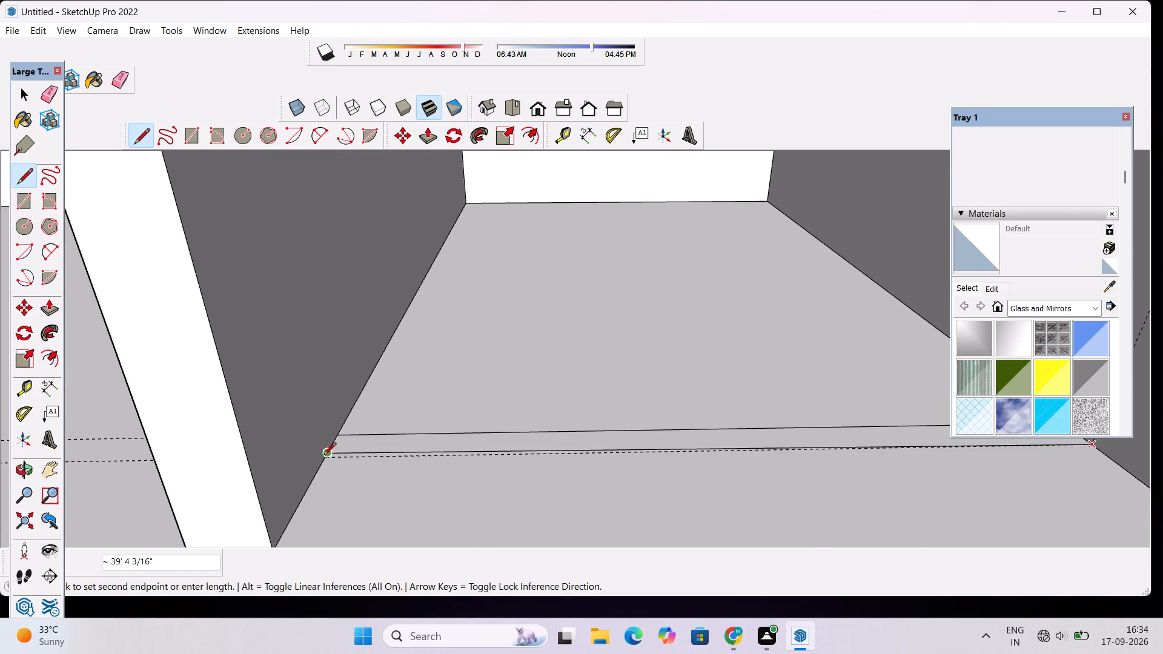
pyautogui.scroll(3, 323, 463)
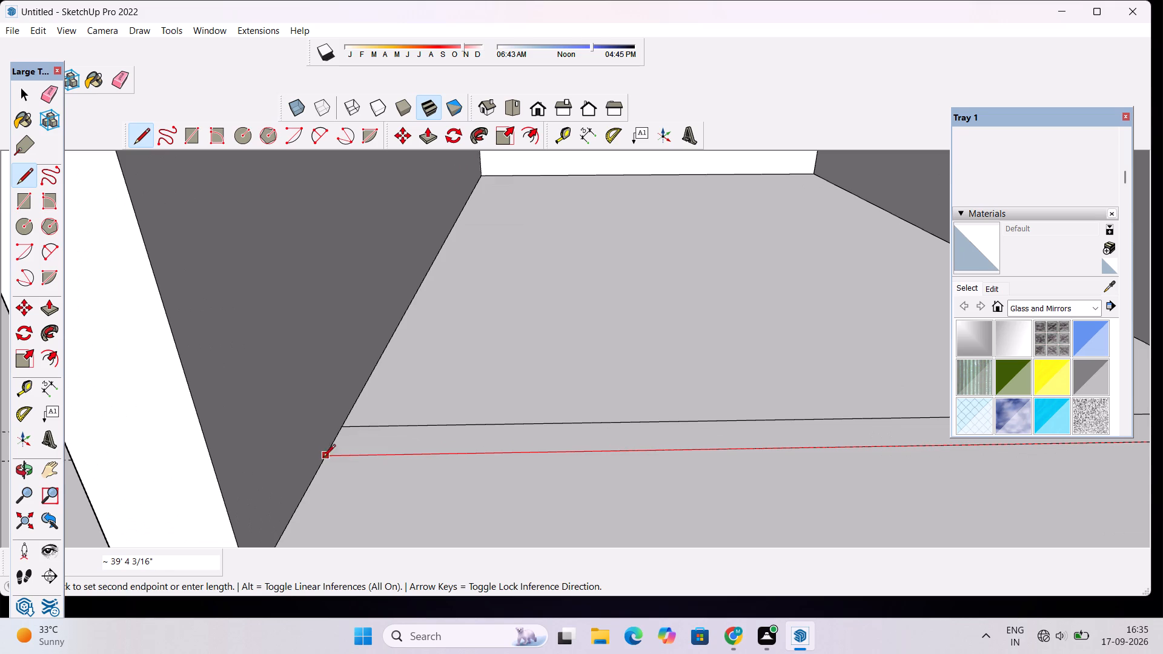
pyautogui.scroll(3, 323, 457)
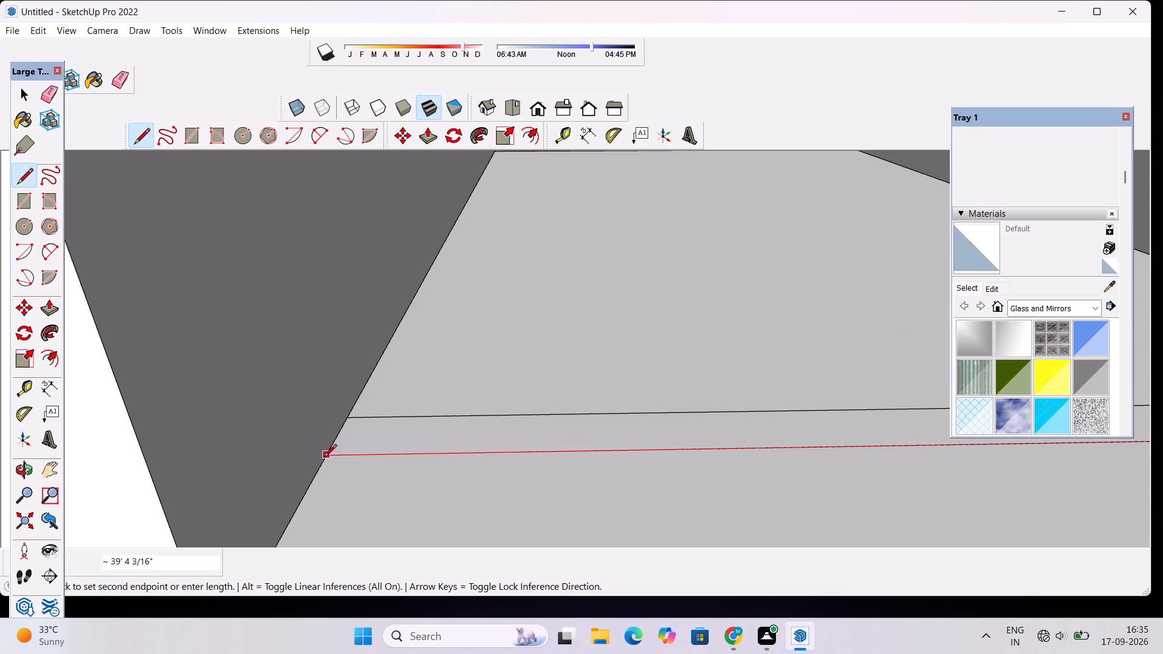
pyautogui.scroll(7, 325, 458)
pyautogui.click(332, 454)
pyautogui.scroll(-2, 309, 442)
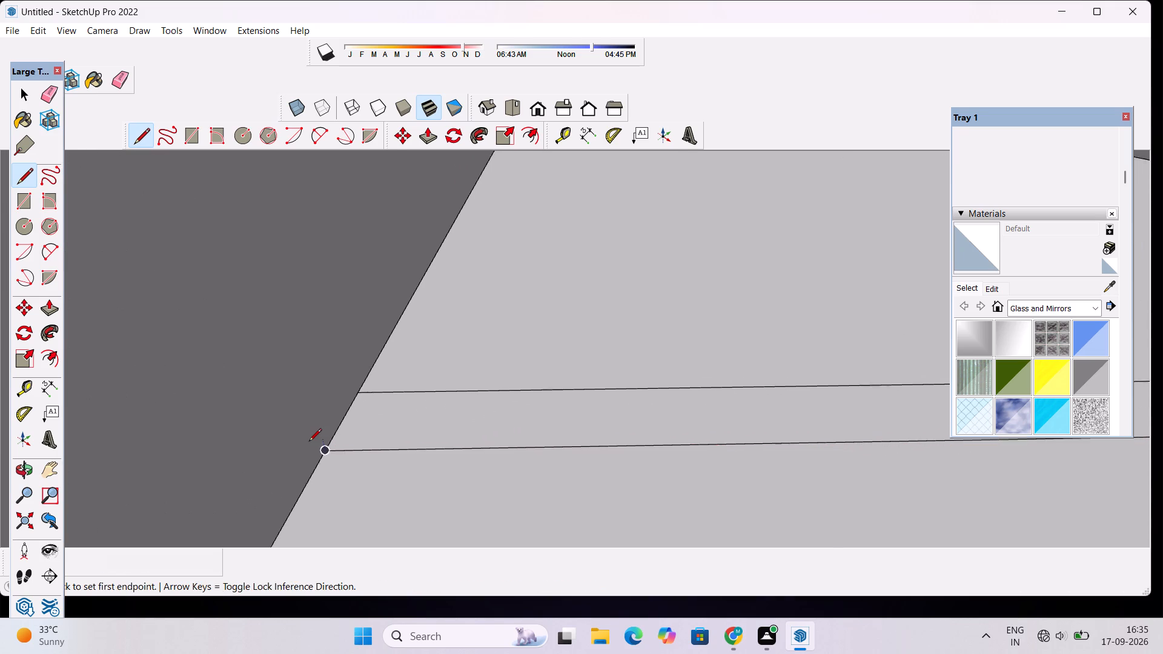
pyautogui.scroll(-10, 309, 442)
# Examine the narrow strip across the floor and its alignment with the walls and window openings from inside, above and the front.
pyautogui.press('space')
pyautogui.write('o')
pyautogui.moveTo(365, 509); pyautogui.dragTo(359, 453)
pyautogui.scroll(-4, 359, 453)
pyautogui.keyDown('shift'); pyautogui.moveTo(409, 445); pyautogui.dragTo(382, 496); pyautogui.keyUp('shift')
pyautogui.scroll(-5, 379, 494)
pyautogui.moveTo(505, 496); pyautogui.dragTo(503, 478)
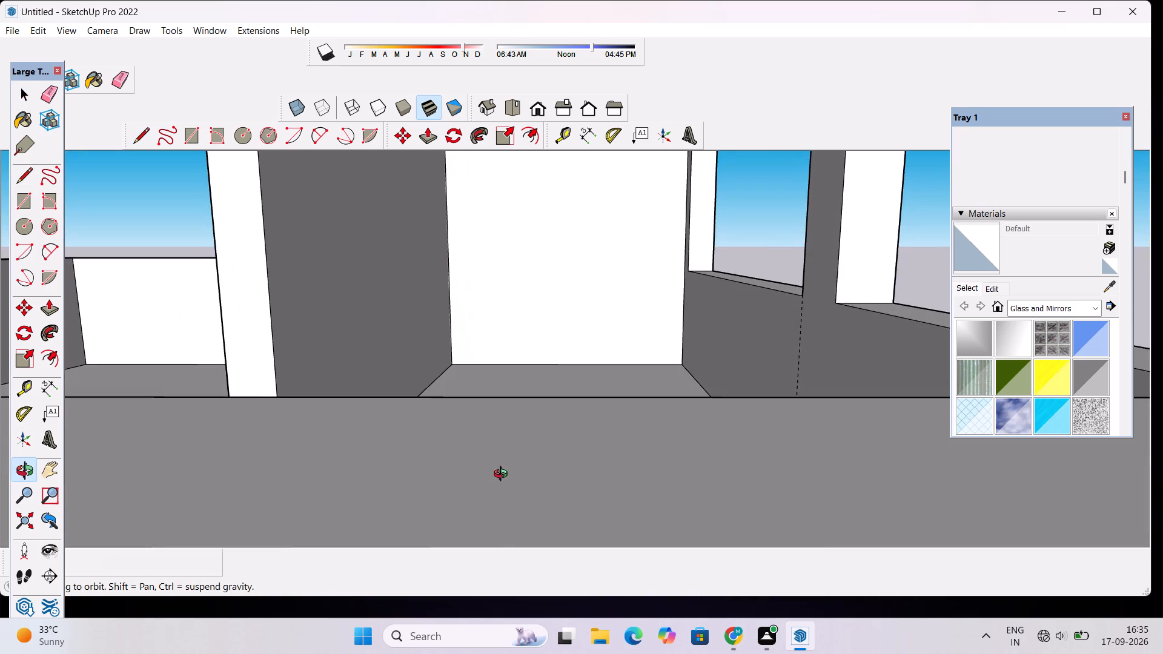
pyautogui.scroll(-4, 503, 475)
pyautogui.moveTo(538, 451); pyautogui.dragTo(690, 580)
pyautogui.scroll(-6, 453, 395)
pyautogui.keyDown('shift'); pyautogui.moveTo(459, 397); pyautogui.dragTo(669, 461); pyautogui.keyUp('shift')
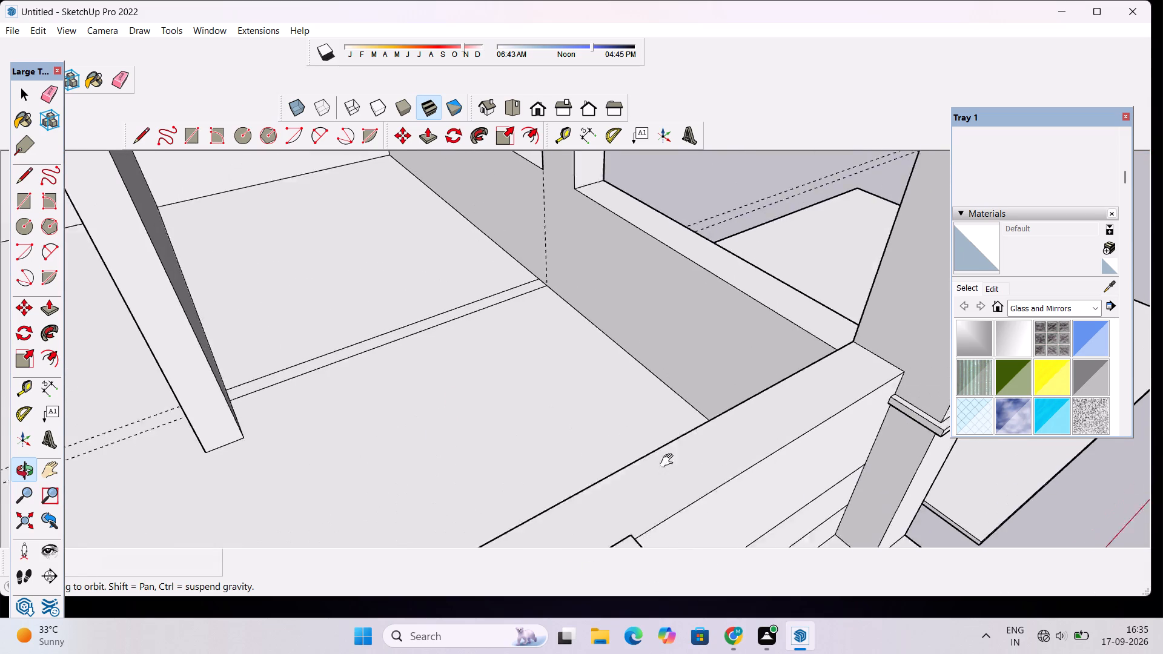
pyautogui.keyDown('shift'); pyautogui.moveTo(669, 461); pyautogui.dragTo(683, 472); pyautogui.keyUp('shift')
pyautogui.scroll(-5, 683, 472)
pyautogui.moveTo(638, 472); pyautogui.dragTo(626, 411)
pyautogui.keyDown('shift'); pyautogui.moveTo(594, 377); pyautogui.dragTo(641, 432); pyautogui.keyUp('shift')
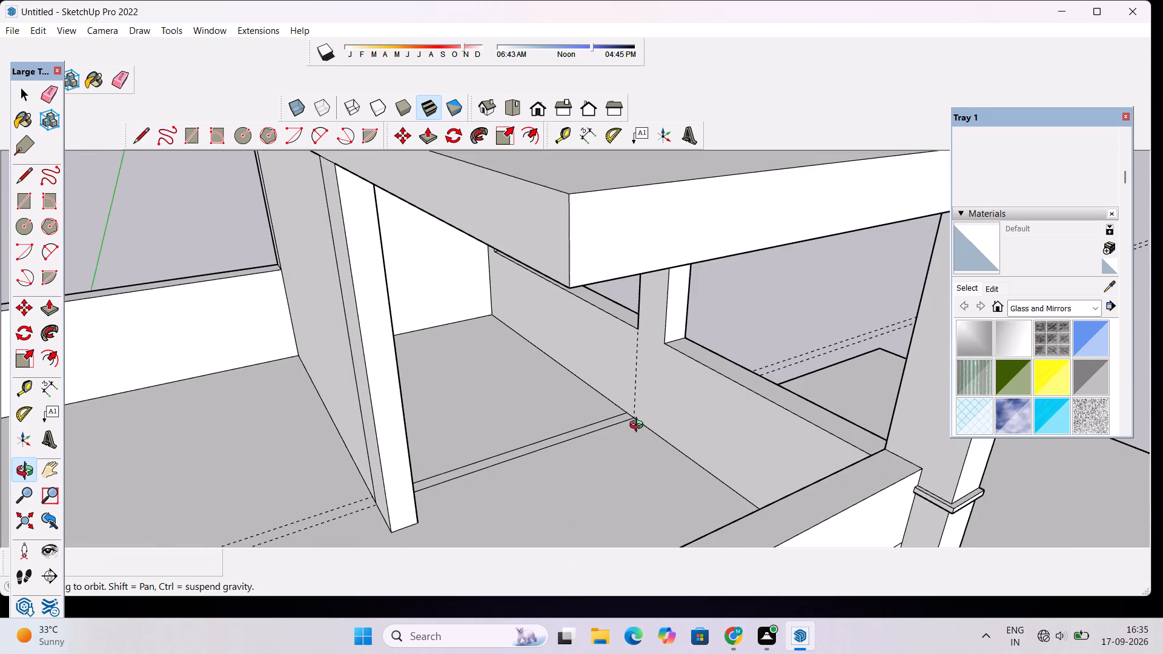
pyautogui.scroll(3, 637, 421)
pyautogui.moveTo(630, 423); pyautogui.dragTo(684, 432)
pyautogui.scroll(2, 663, 430)
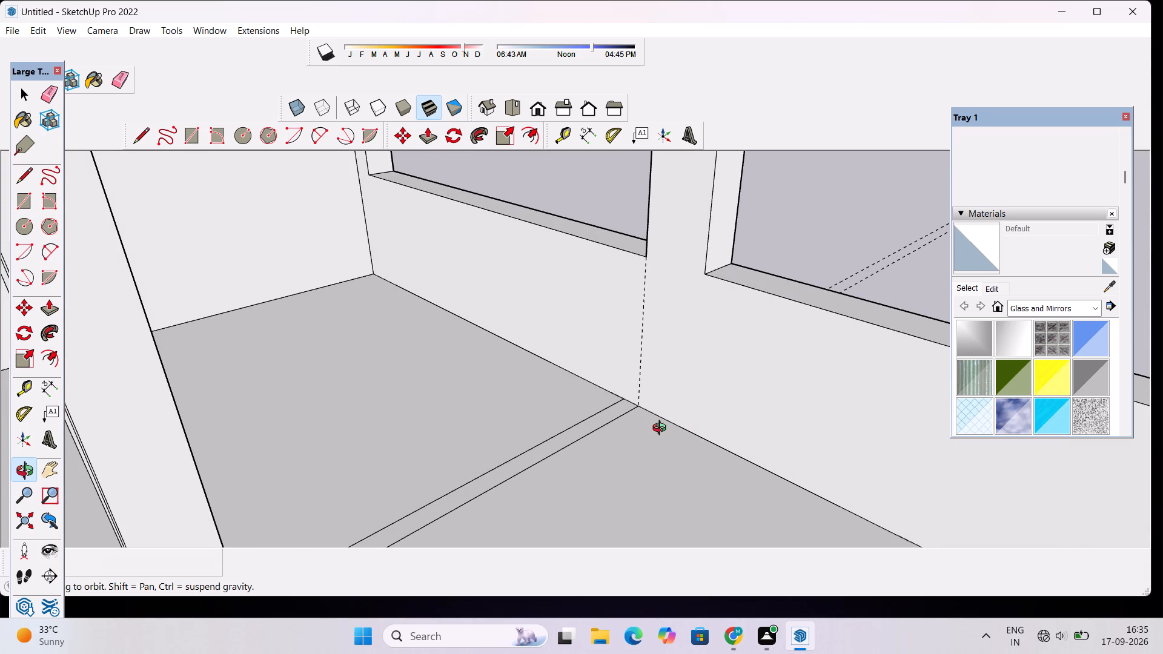
pyautogui.scroll(-2, 663, 419)
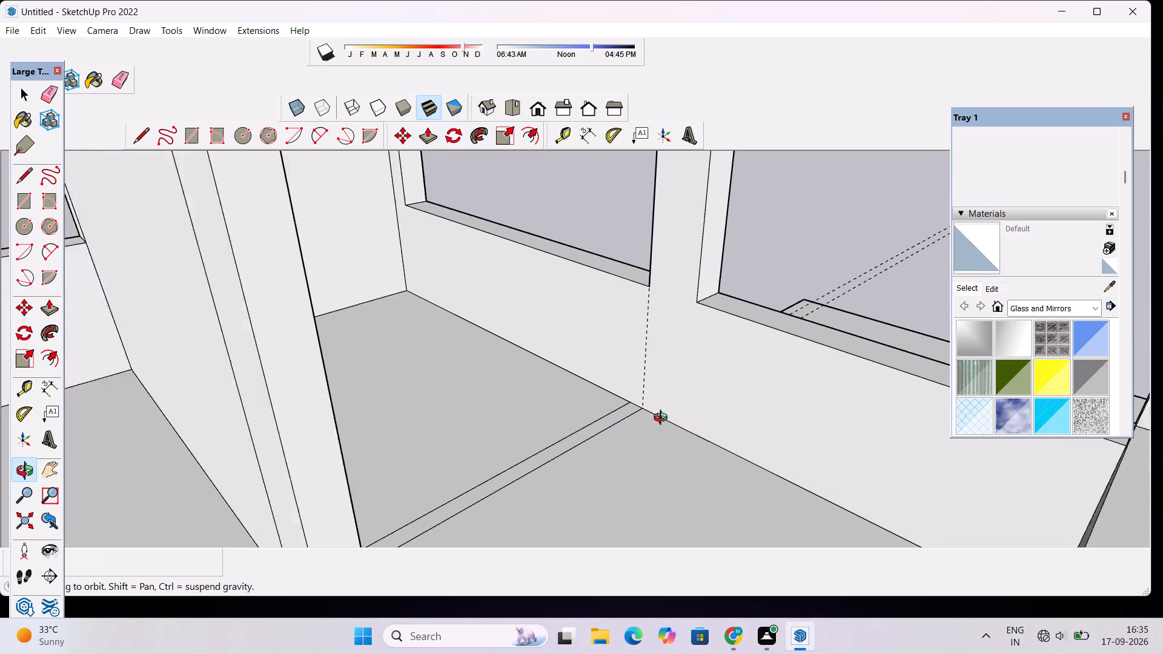
pyautogui.scroll(-1, 663, 419)
pyautogui.moveTo(676, 409); pyautogui.dragTo(535, 413)
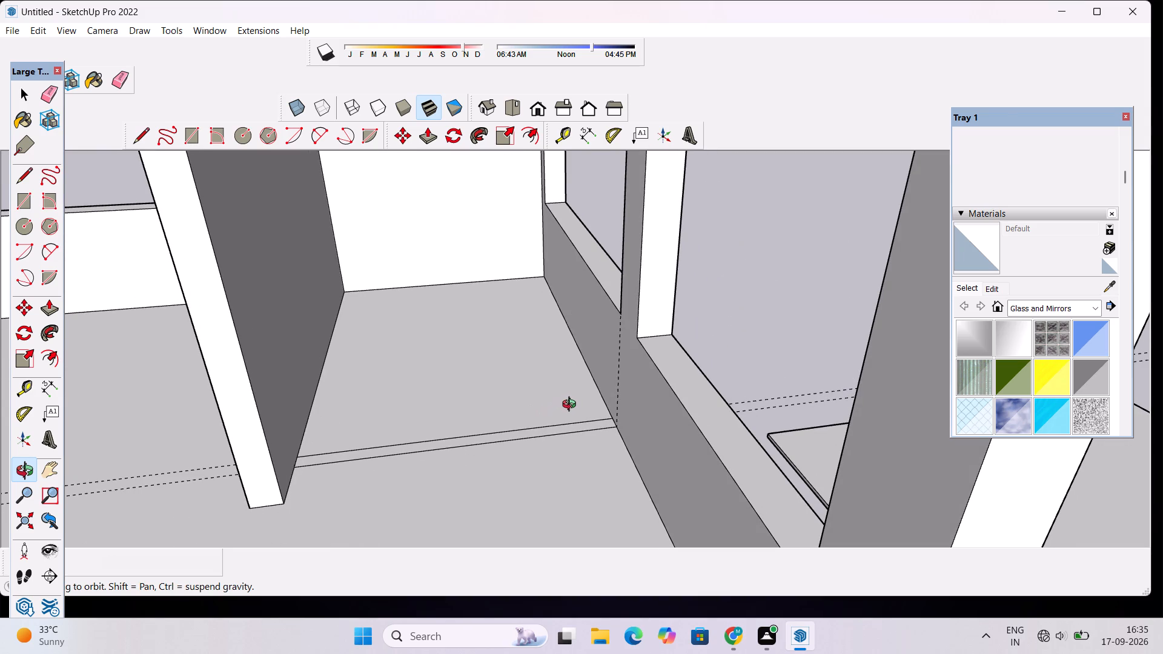
pyautogui.scroll(-3, 542, 403)
pyautogui.keyDown('shift'); pyautogui.moveTo(548, 399); pyautogui.dragTo(562, 471); pyautogui.keyUp('shift')
pyautogui.scroll(-5, 562, 471)
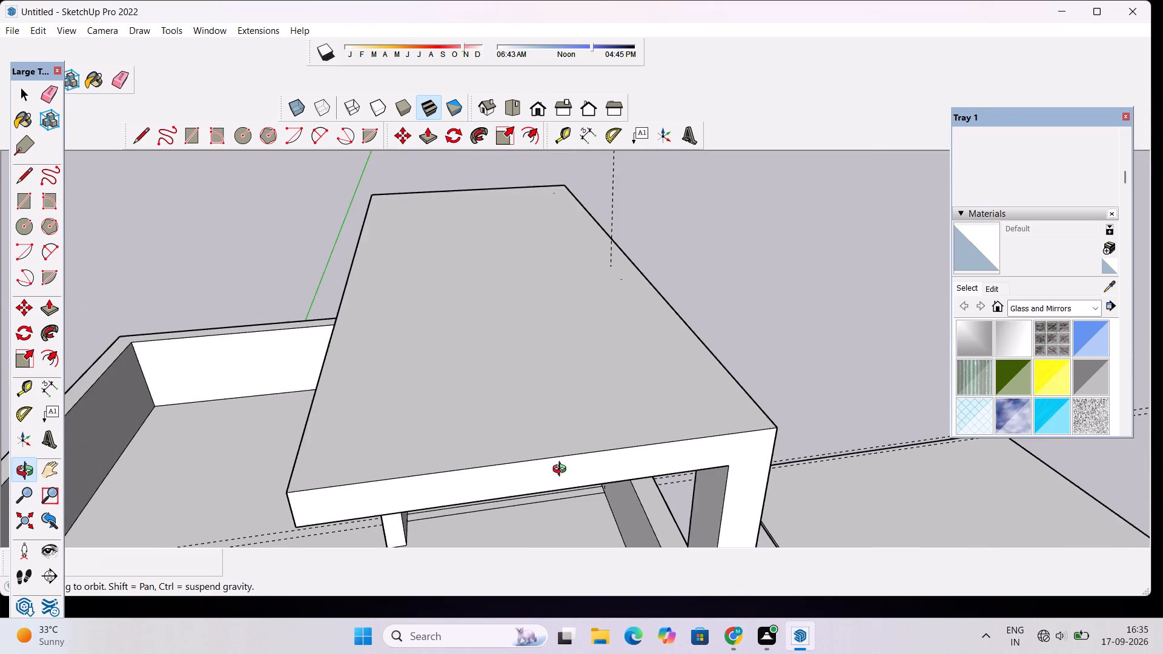
pyautogui.moveTo(564, 494); pyautogui.dragTo(551, 427)
pyautogui.scroll(3, 548, 412)
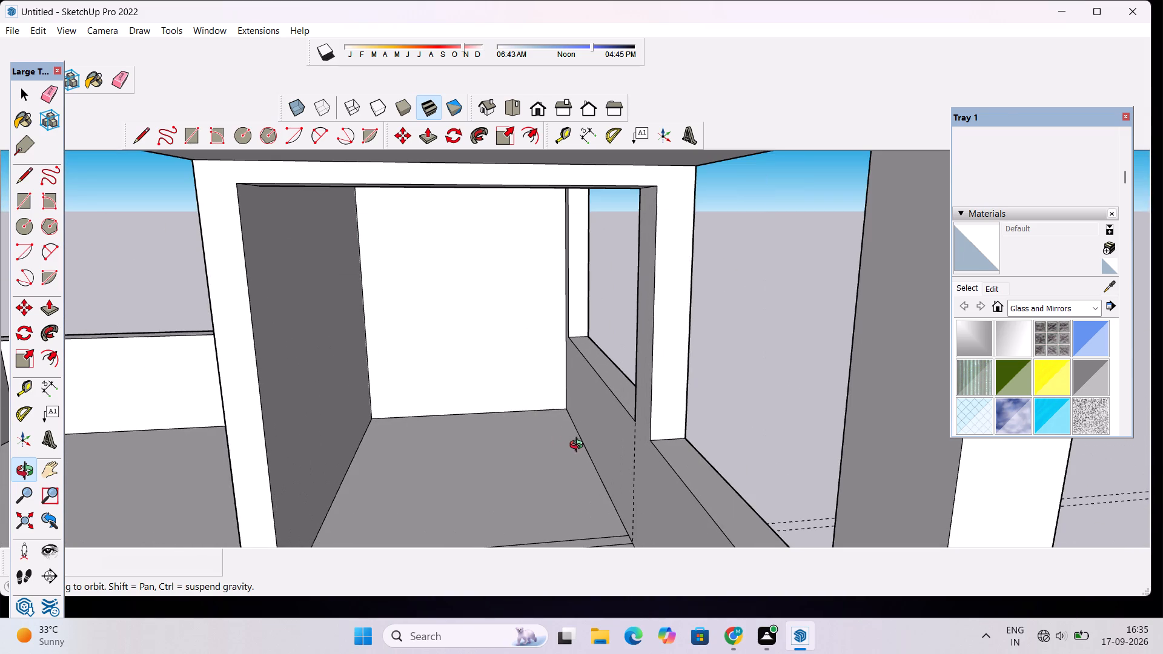
pyautogui.scroll(-1, 571, 414)
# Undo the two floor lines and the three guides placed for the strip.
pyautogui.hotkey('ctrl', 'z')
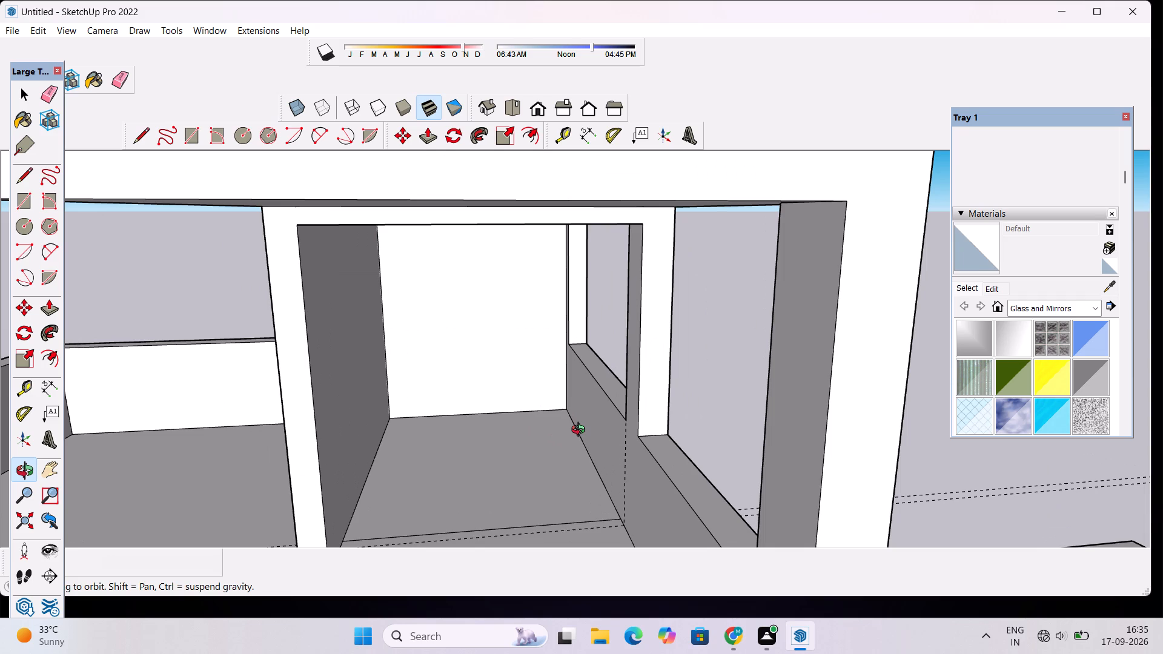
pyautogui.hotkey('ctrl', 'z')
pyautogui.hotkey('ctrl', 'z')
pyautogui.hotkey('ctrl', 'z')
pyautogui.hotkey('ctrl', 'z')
# Place a guide across the floor beneath the canopy, 26' from the base edge of the rear wall.
pyautogui.moveTo(583, 431); pyautogui.dragTo(586, 454)
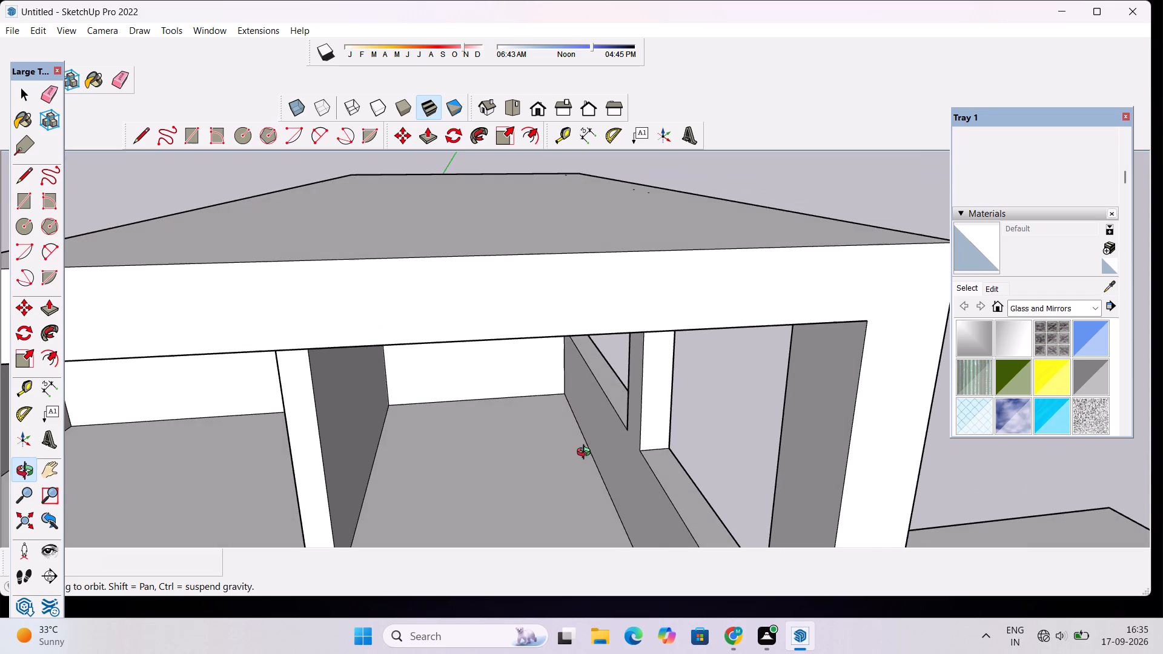
pyautogui.keyDown('shift'); pyautogui.moveTo(581, 458); pyautogui.dragTo(585, 383); pyautogui.keyUp('shift')
pyautogui.scroll(-4, 585, 383)
pyautogui.moveTo(585, 382); pyautogui.dragTo(585, 412)
pyautogui.scroll(2, 570, 351)
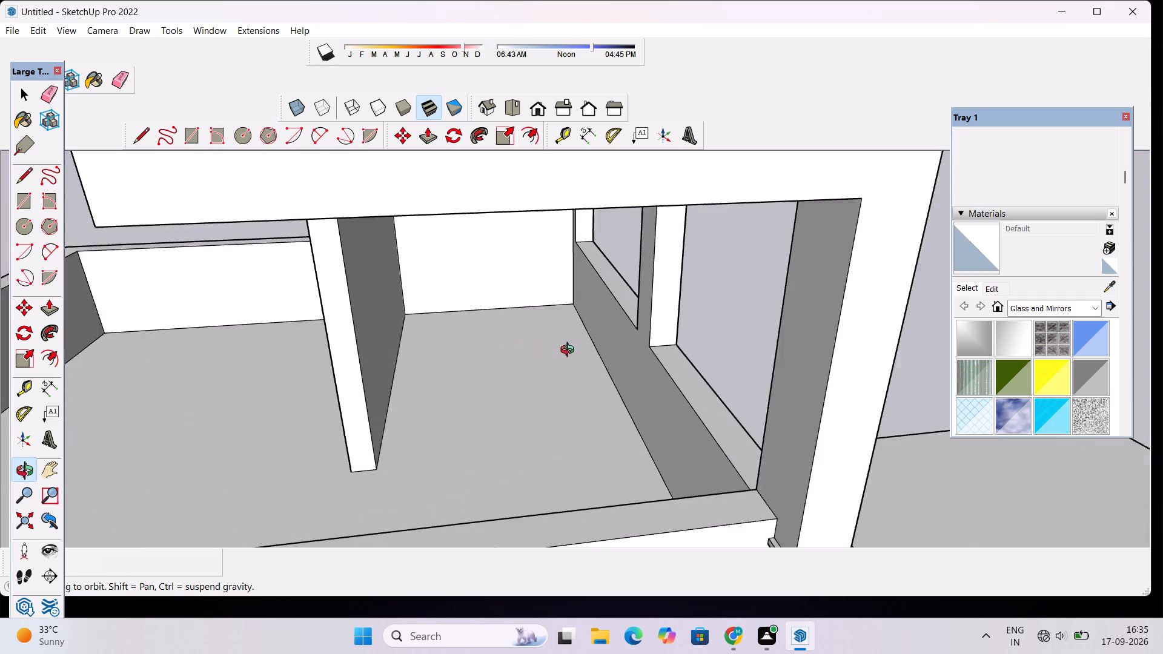
pyautogui.scroll(2, 570, 351)
pyautogui.scroll(3, 547, 279)
pyautogui.moveTo(569, 315); pyautogui.dragTo(548, 303)
pyautogui.moveTo(526, 281); pyautogui.dragTo(534, 313)
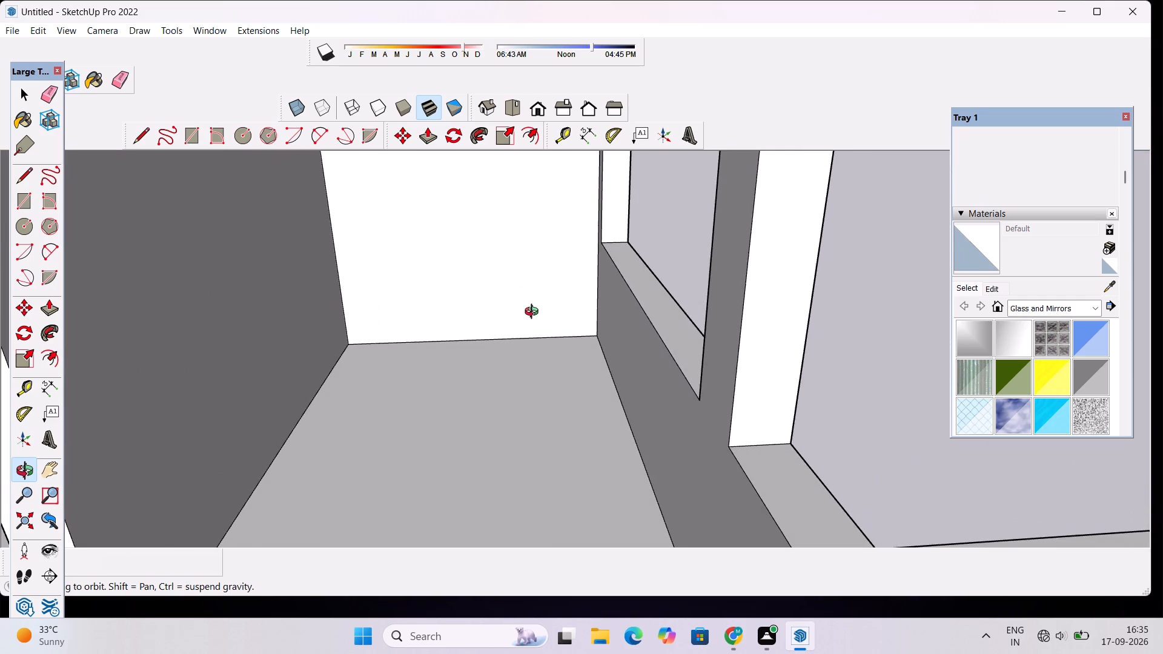
pyautogui.scroll(-5, 534, 313)
pyautogui.moveTo(542, 355); pyautogui.dragTo(550, 378)
pyautogui.moveTo(551, 314); pyautogui.dragTo(557, 296)
pyautogui.scroll(2, 555, 353)
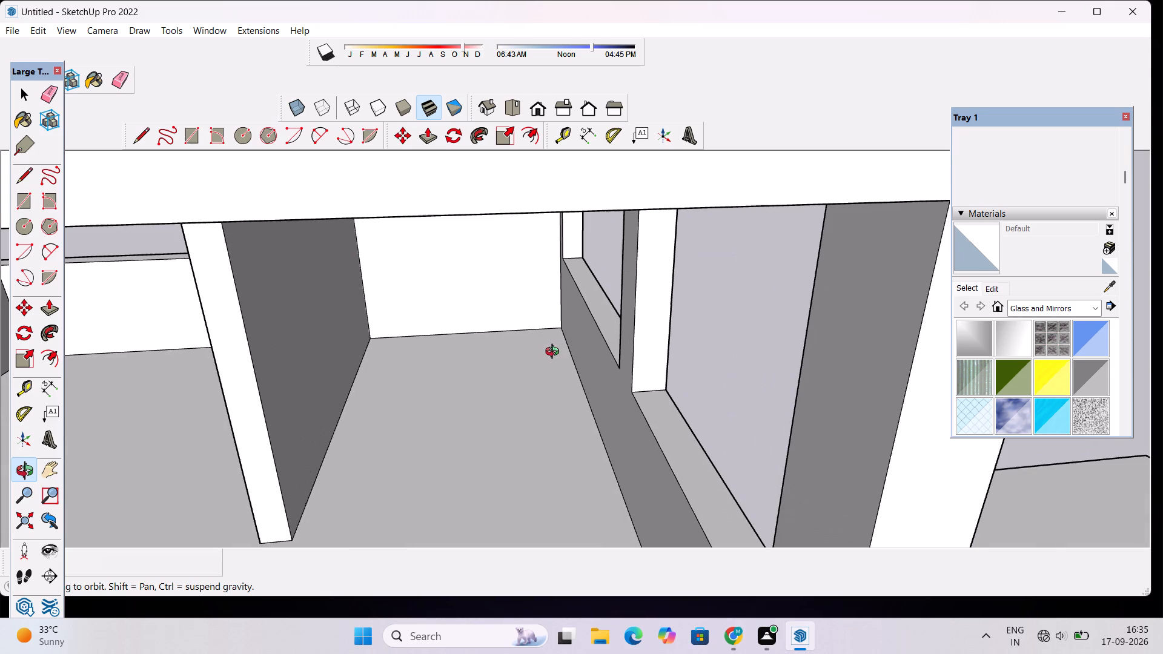
pyautogui.press('t')
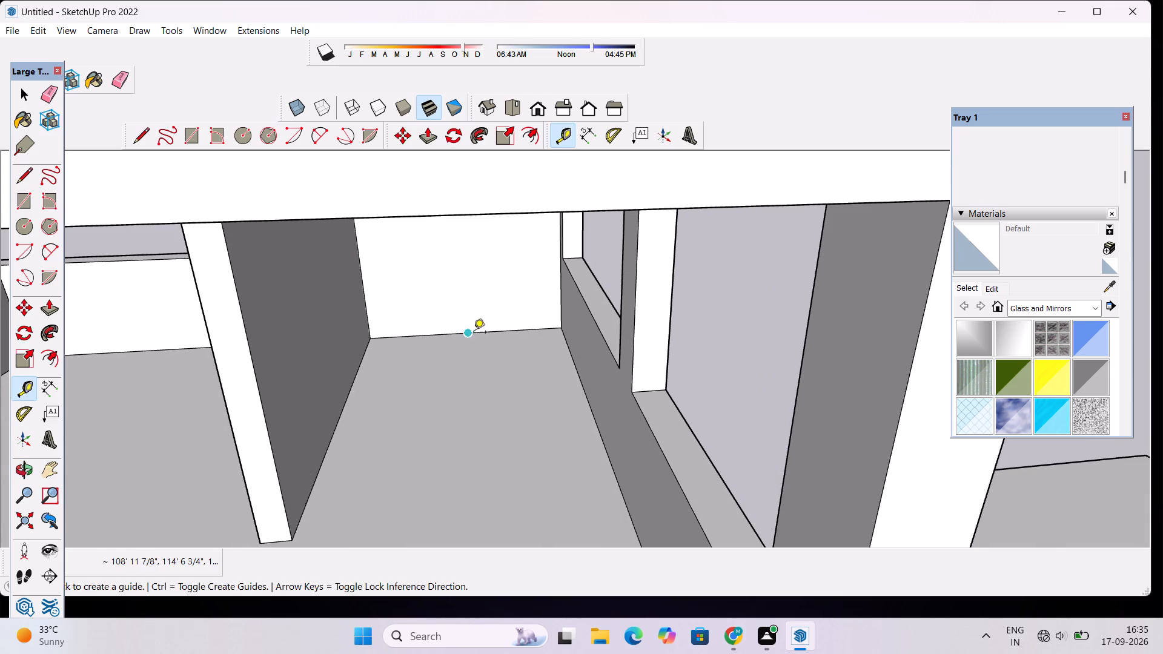
pyautogui.click(472, 334)
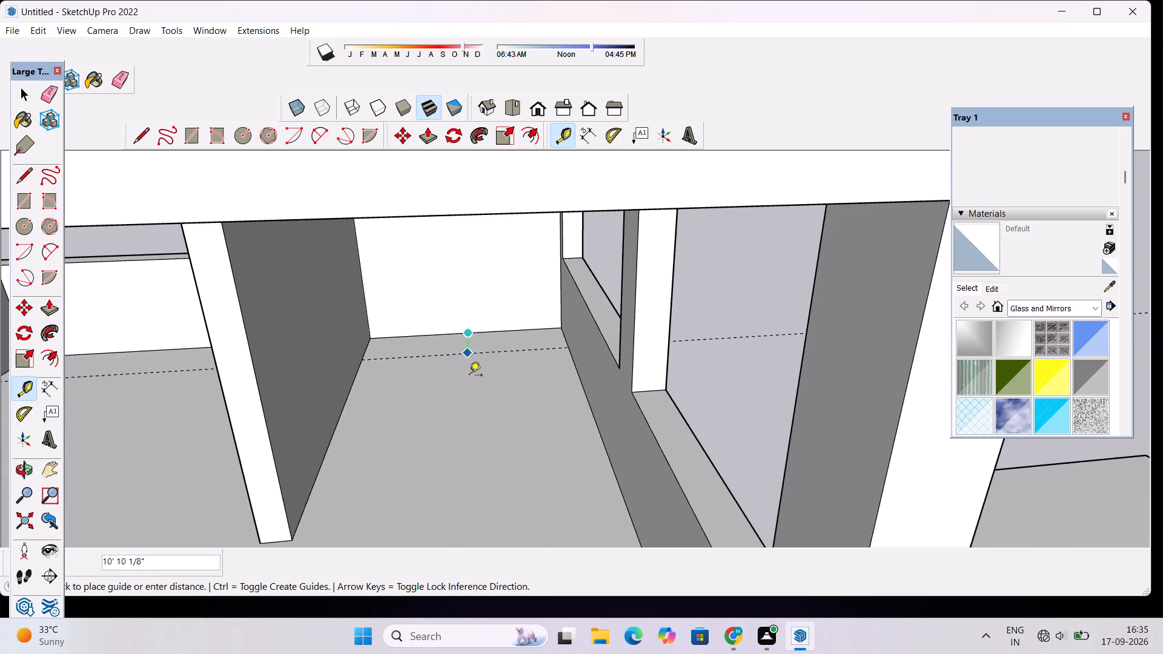
pyautogui.scroll(3, 495, 391)
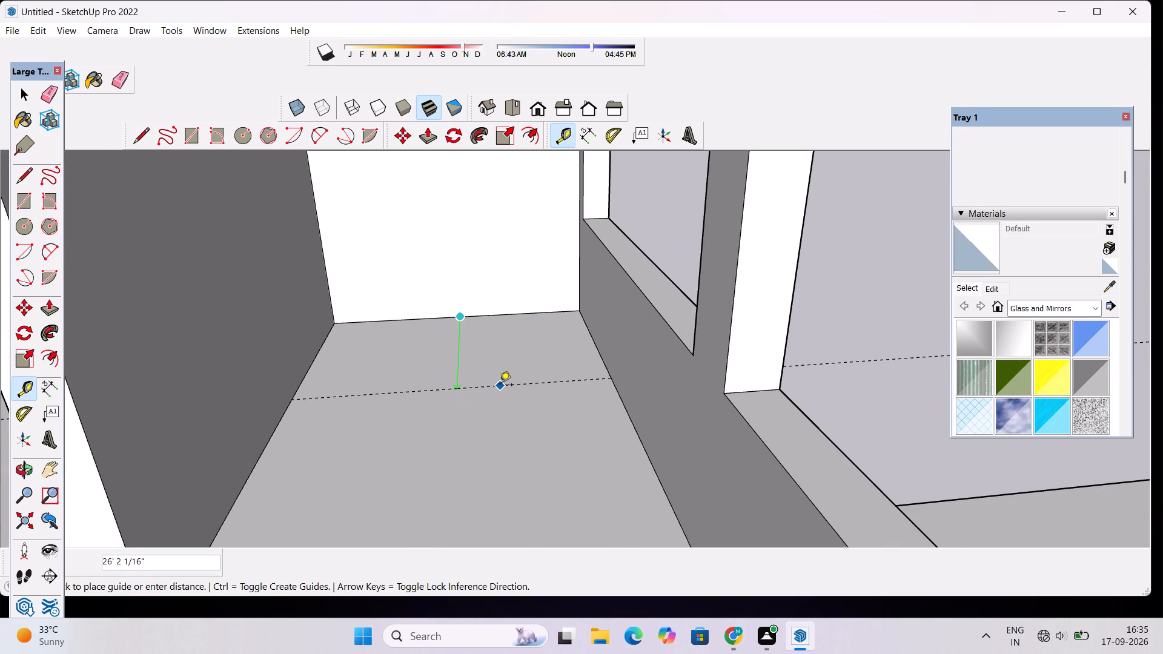
pyautogui.write("26'")
pyautogui.press('Return')
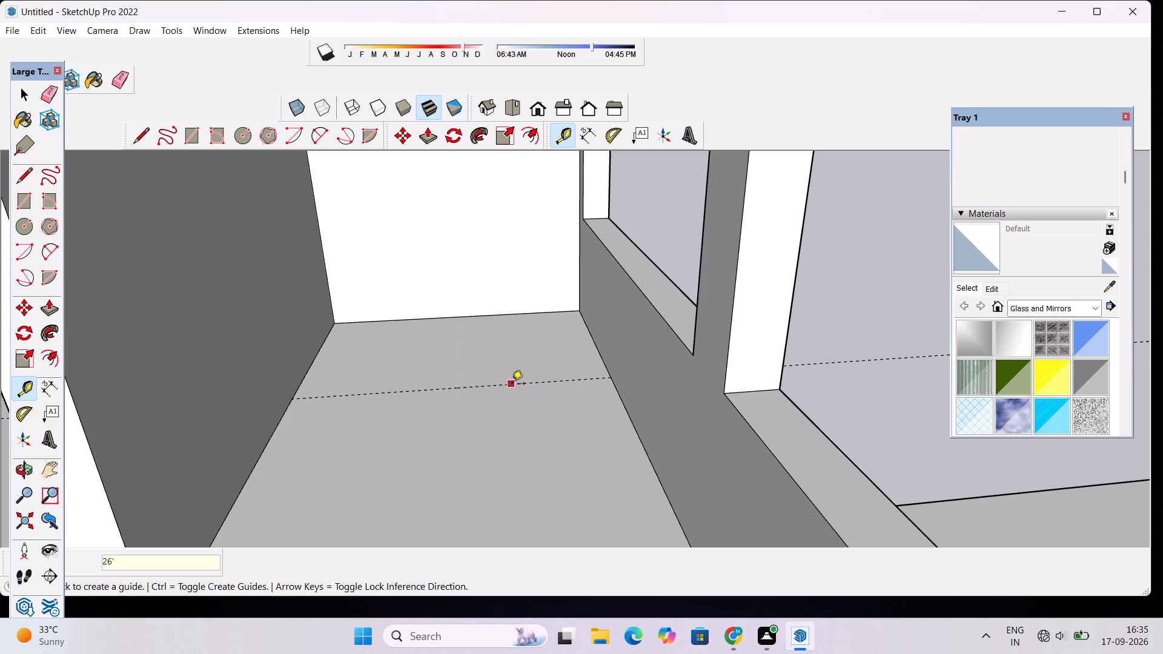
# Offset a second floor guide 2' from the first one, away from the rear wall.
pyautogui.click(512, 385)
pyautogui.scroll(3, 512, 408)
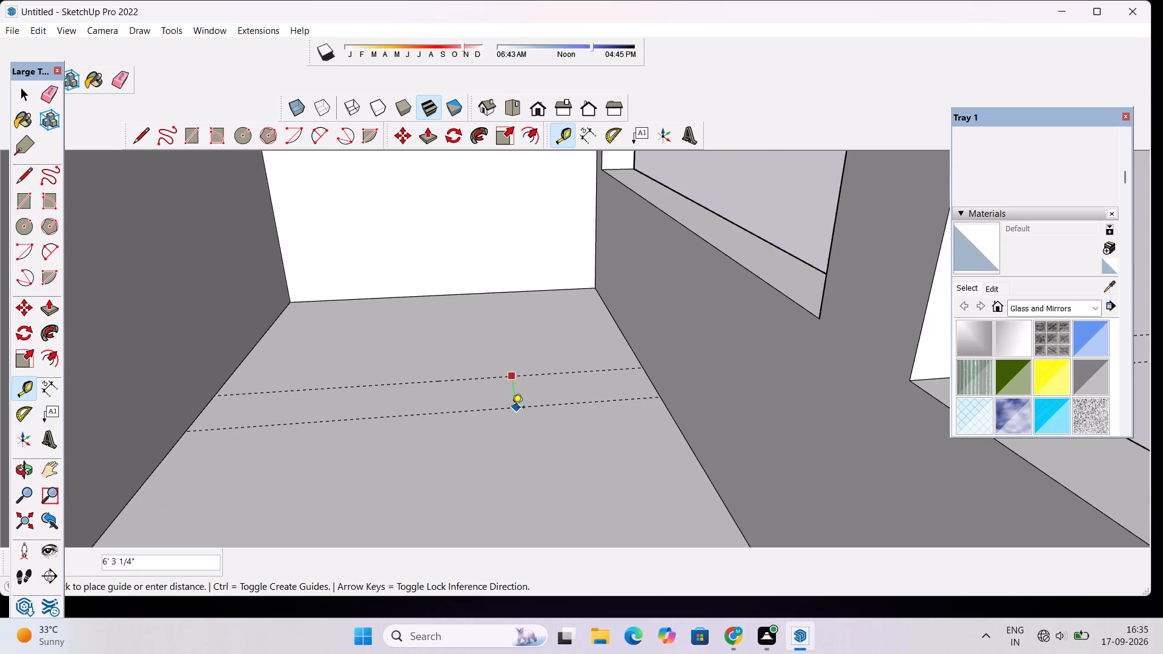
pyautogui.write("2'")
pyautogui.press('Return')
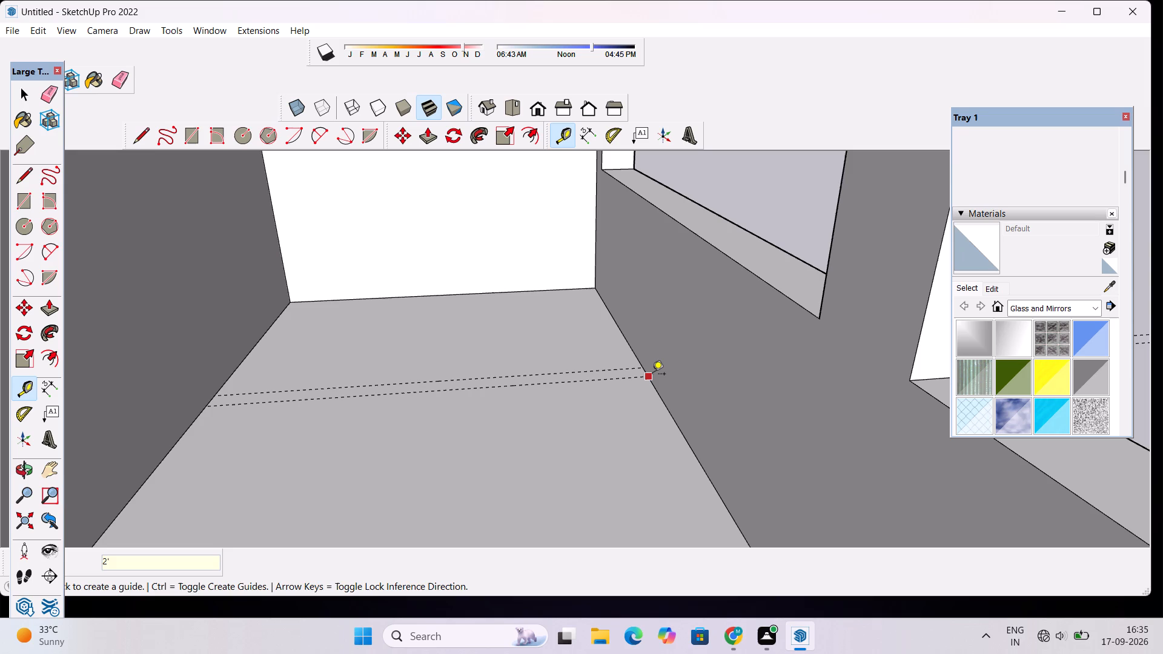
pyautogui.click(652, 375)
pyautogui.press('space')
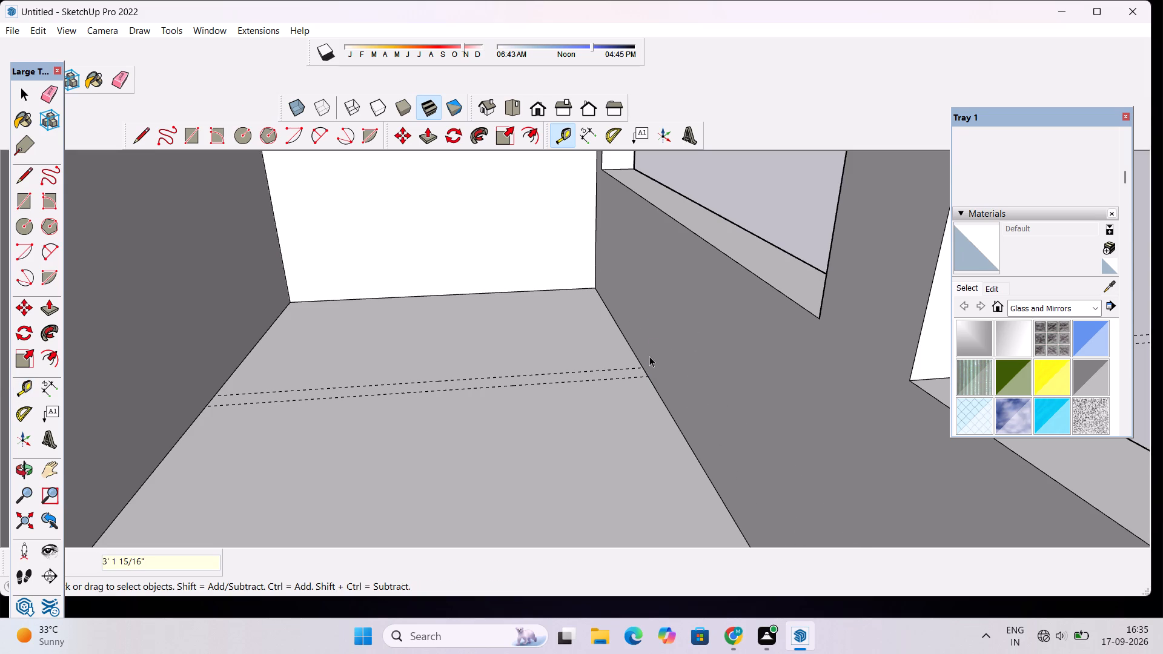
# Place two vertical guides on the window-side wall, one 28' from the rear corner and one 2' behind it, meeting the floor guides.
pyautogui.press('t')
pyautogui.click(596, 237)
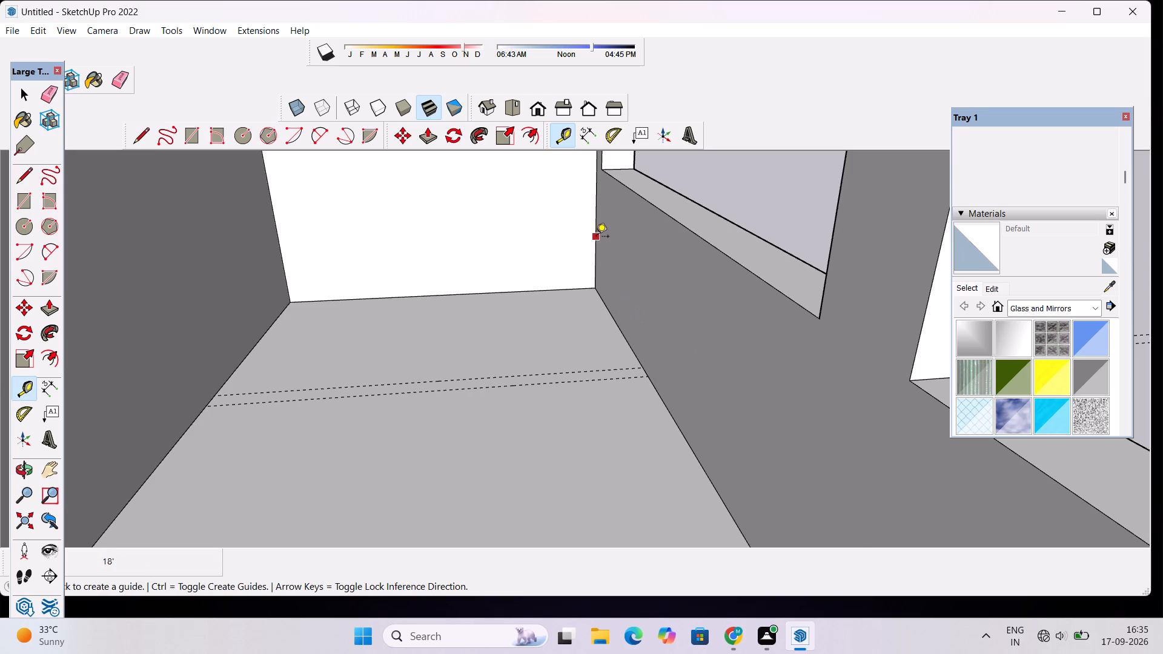
pyautogui.scroll(6, 648, 377)
pyautogui.click(648, 377)
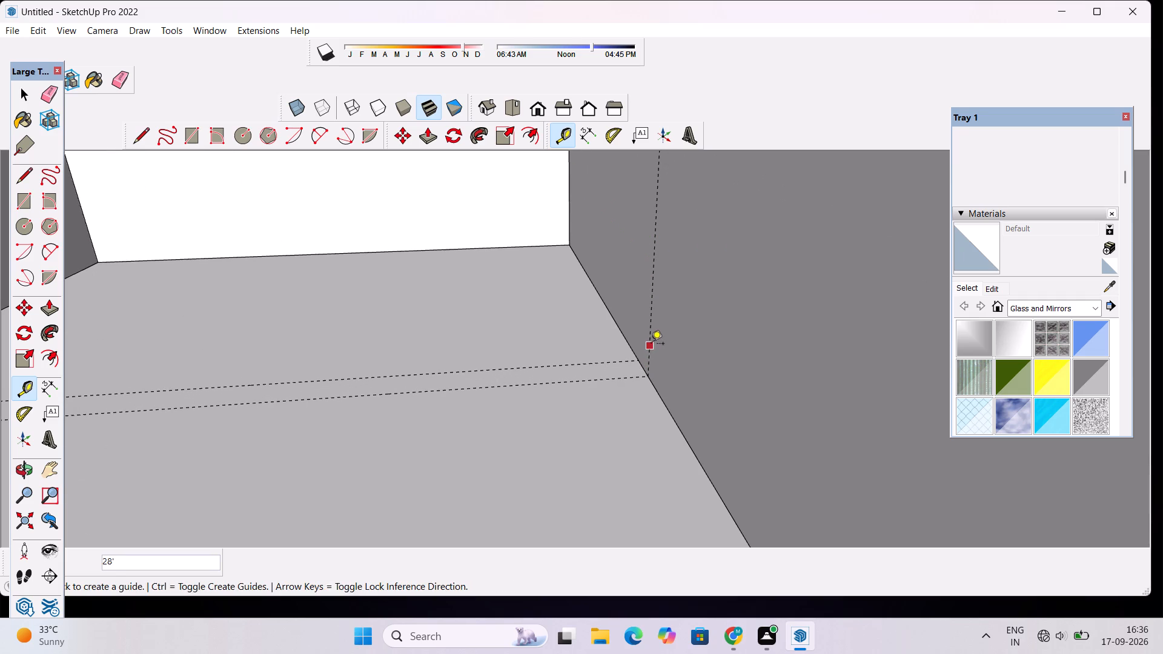
pyautogui.click(651, 344)
pyautogui.scroll(7, 639, 352)
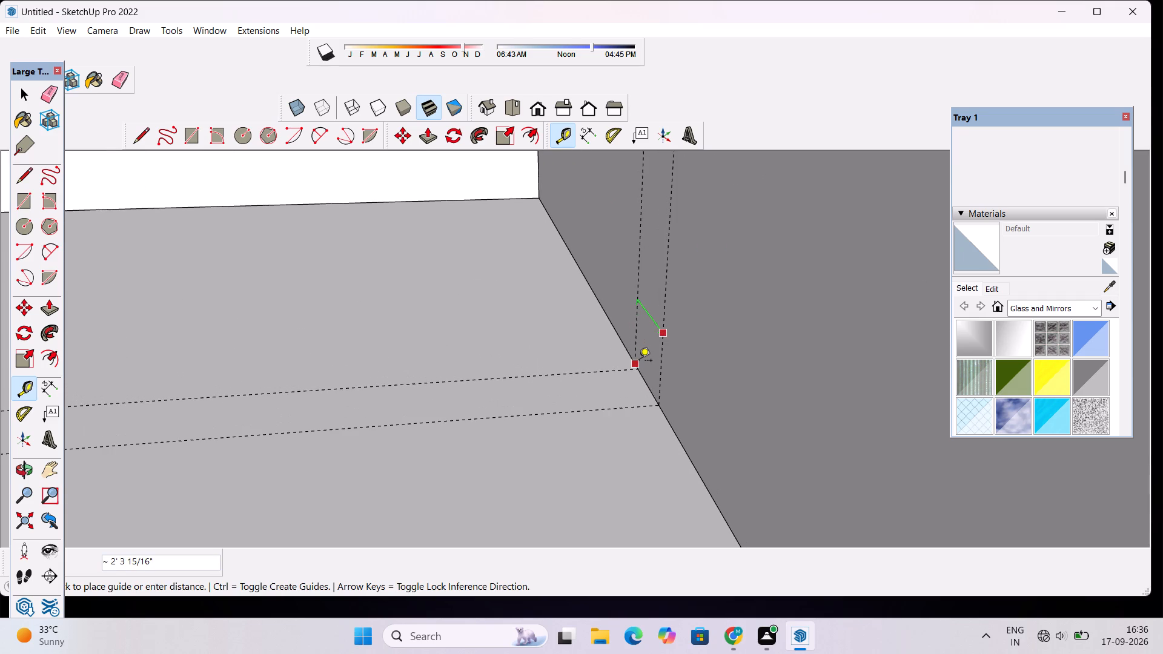
pyautogui.scroll(3, 640, 365)
pyautogui.click(640, 366)
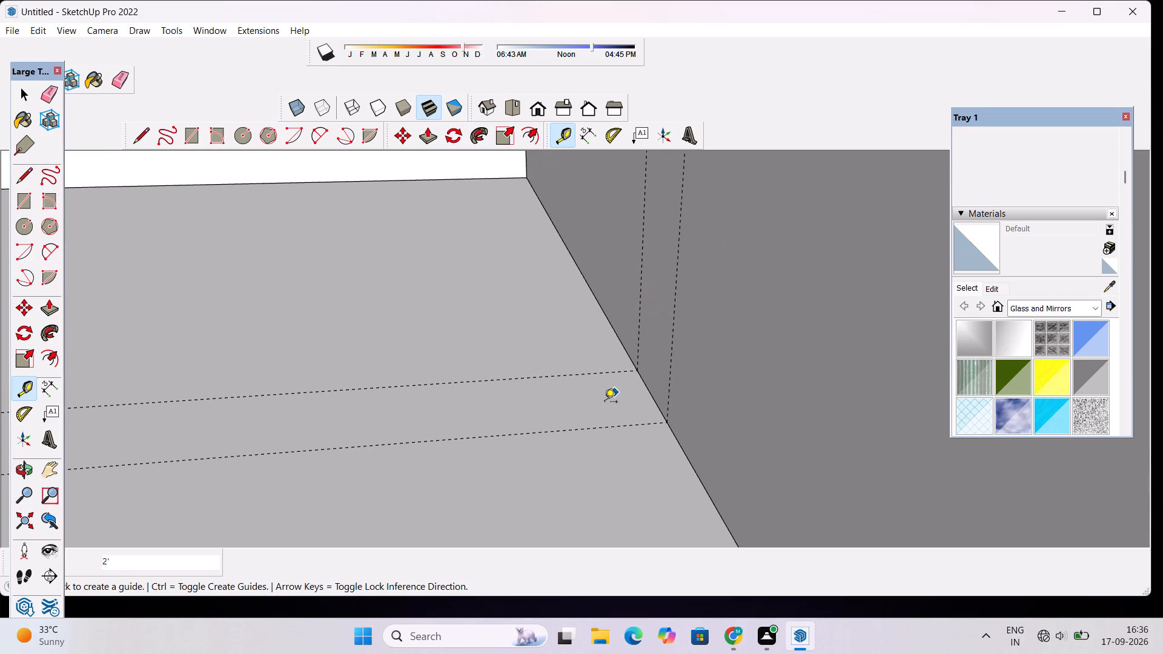
# Draw a line about 39' 4" long across the floor between the side walls, along the guide farther from the rear wall.
pyautogui.scroll(-15, 605, 403)
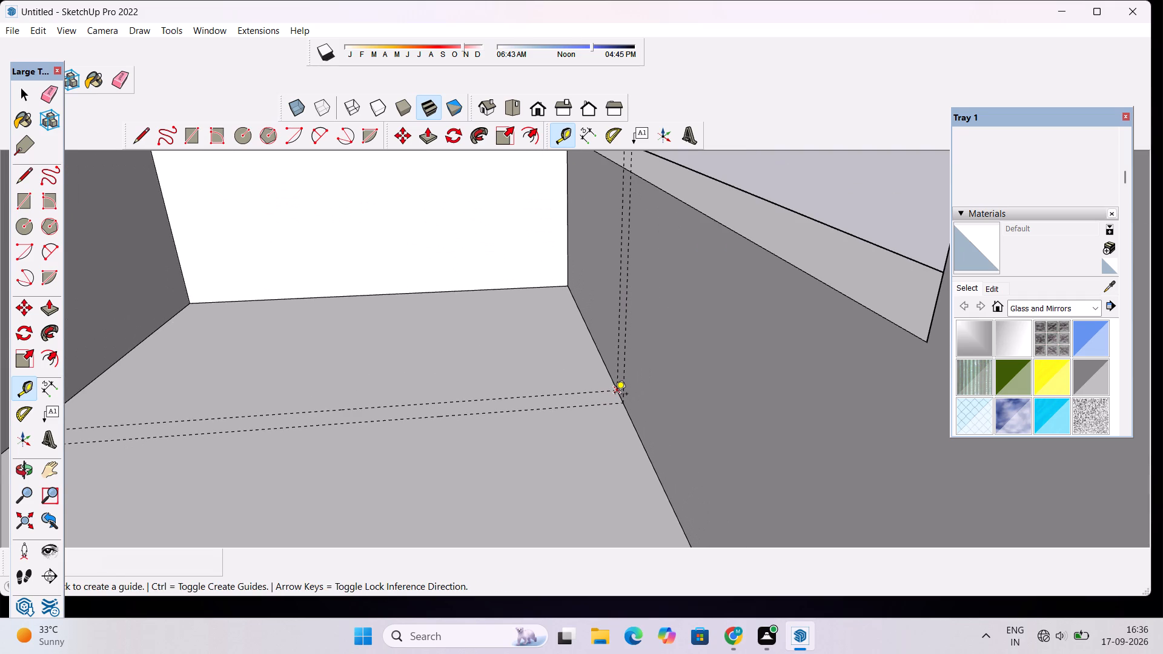
pyautogui.press('o')
pyautogui.moveTo(655, 412); pyautogui.dragTo(641, 409)
pyautogui.keyDown('shift'); pyautogui.moveTo(603, 418); pyautogui.dragTo(638, 441); pyautogui.keyUp('shift')
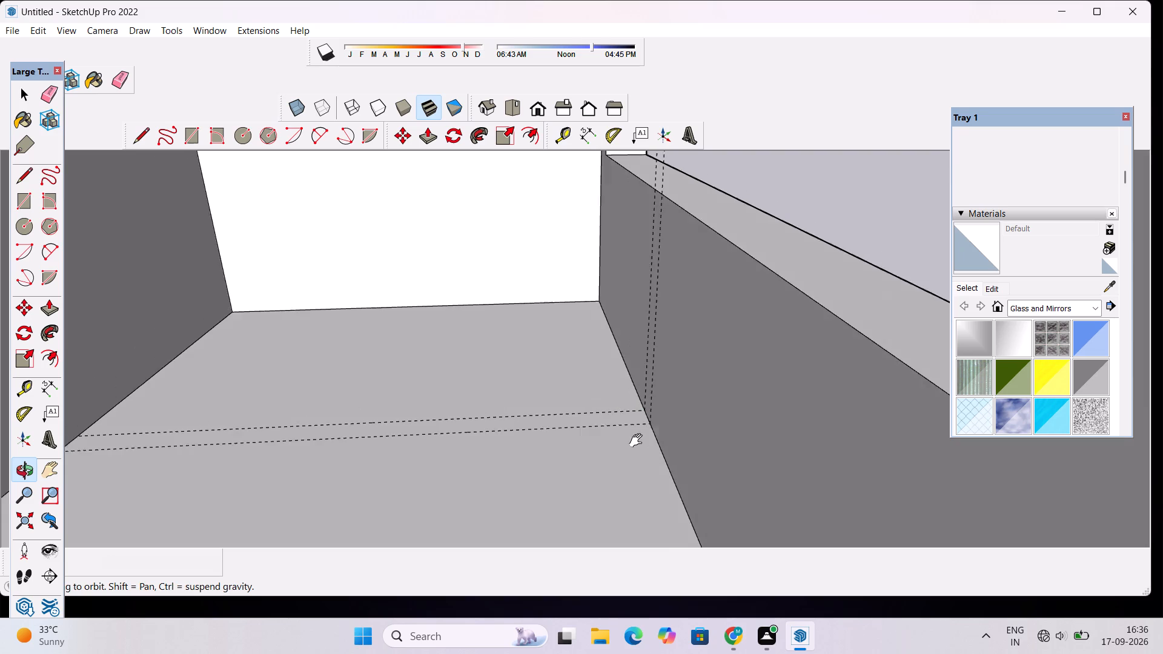
pyautogui.keyDown('shift'); pyautogui.moveTo(638, 441); pyautogui.dragTo(642, 447); pyautogui.keyUp('shift')
pyautogui.scroll(-3, 637, 428)
pyautogui.keyDown('shift'); pyautogui.moveTo(462, 458); pyautogui.dragTo(539, 445); pyautogui.keyUp('shift')
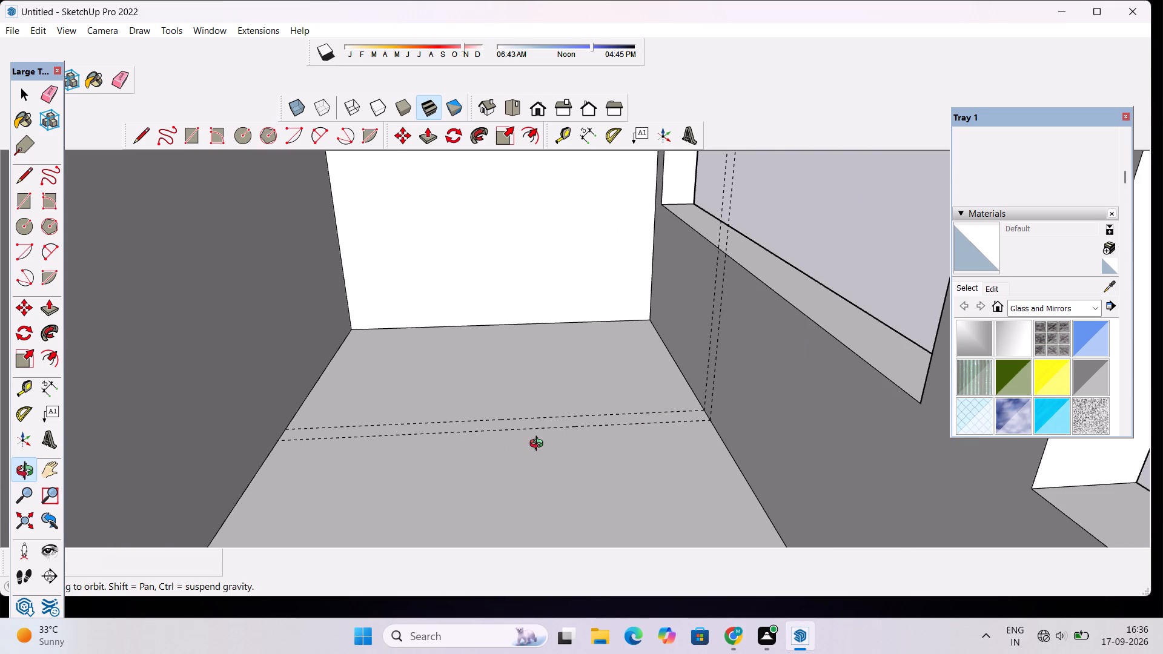
pyautogui.scroll(1, 539, 445)
pyautogui.press('l')
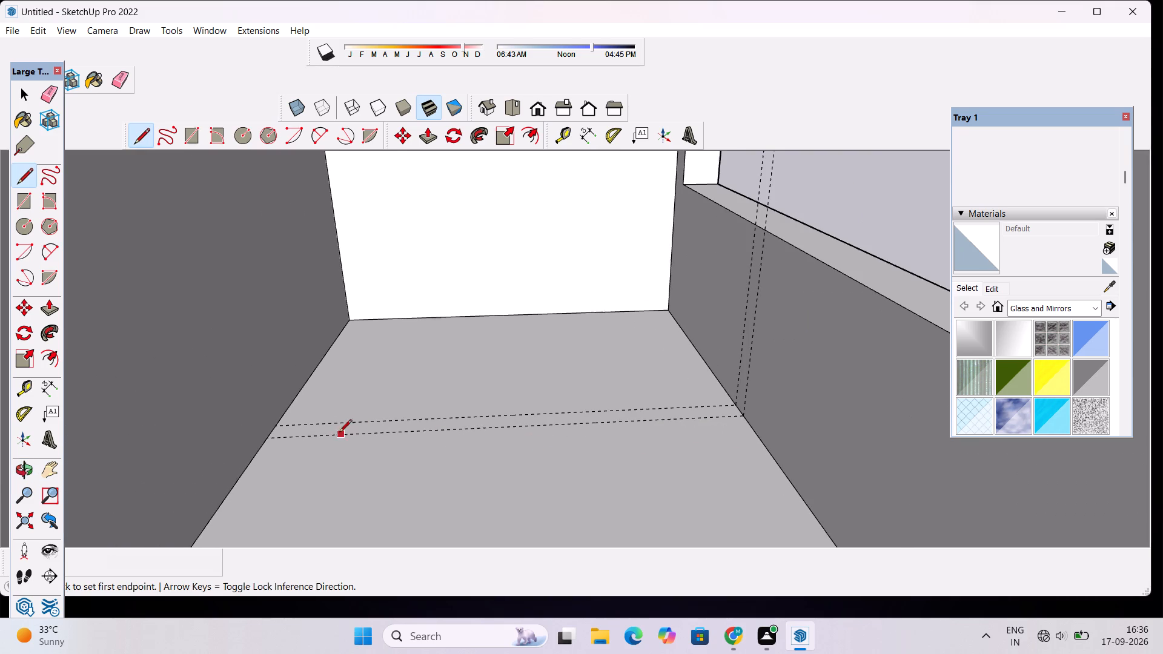
pyautogui.click(266, 440)
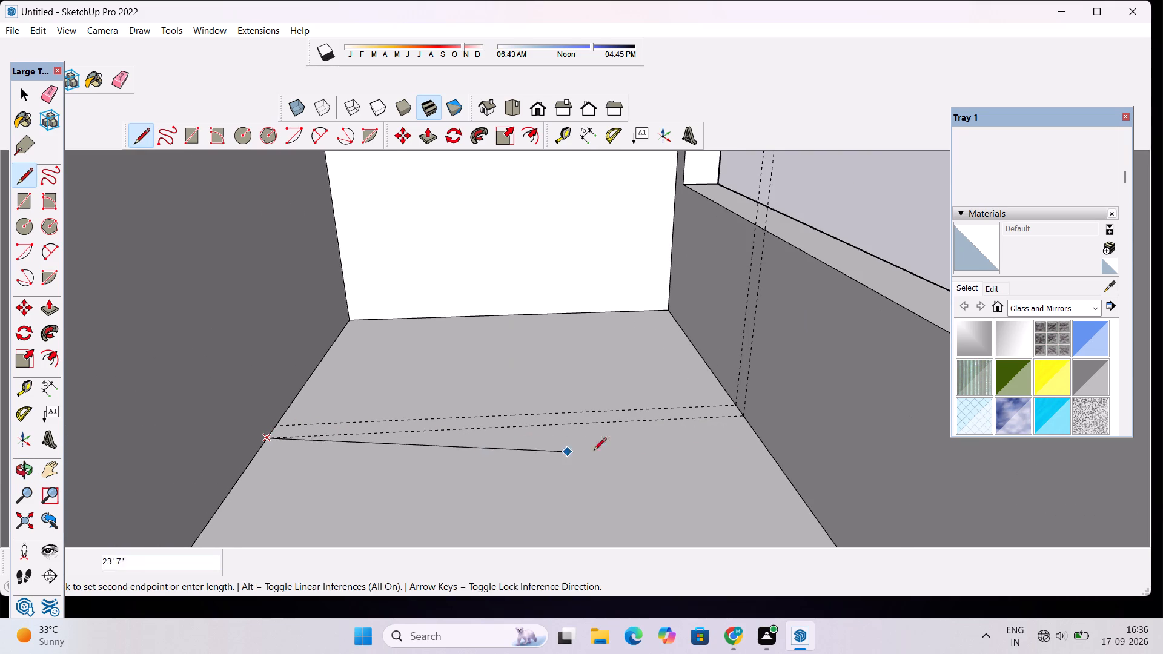
pyautogui.scroll(3, 743, 419)
pyautogui.click(743, 420)
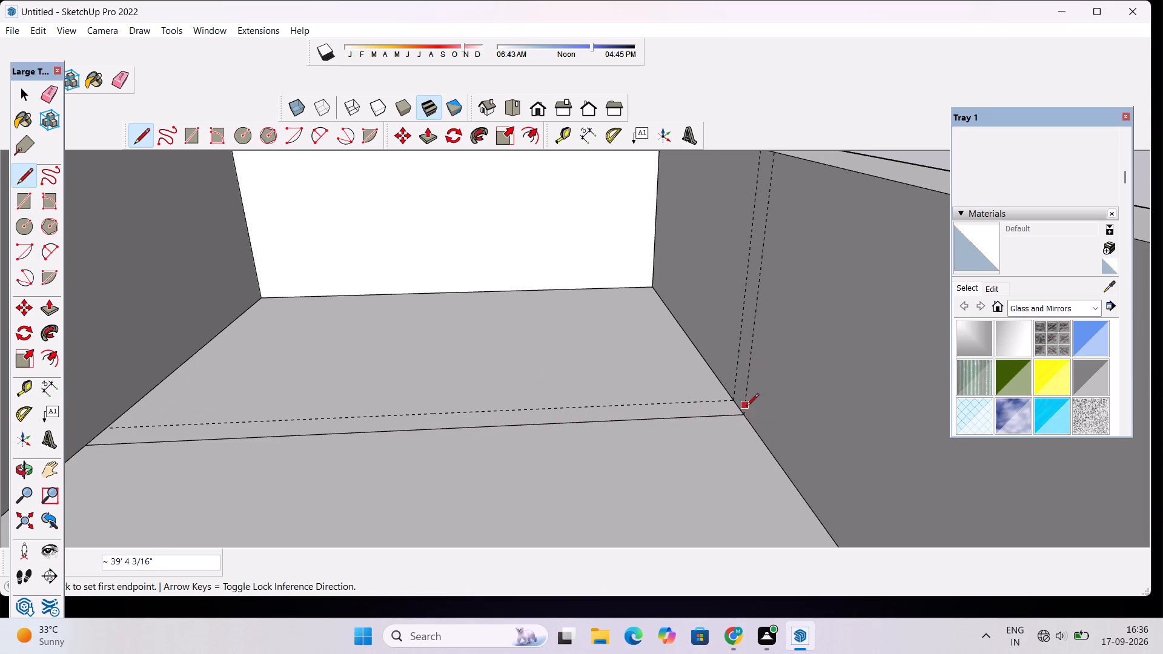
# Draw two vertical lines 16' high on the window-side wall, from the floor to the window sill along the two wall guides.
pyautogui.click(743, 415)
pyautogui.scroll(-6, 743, 402)
pyautogui.scroll(3, 759, 295)
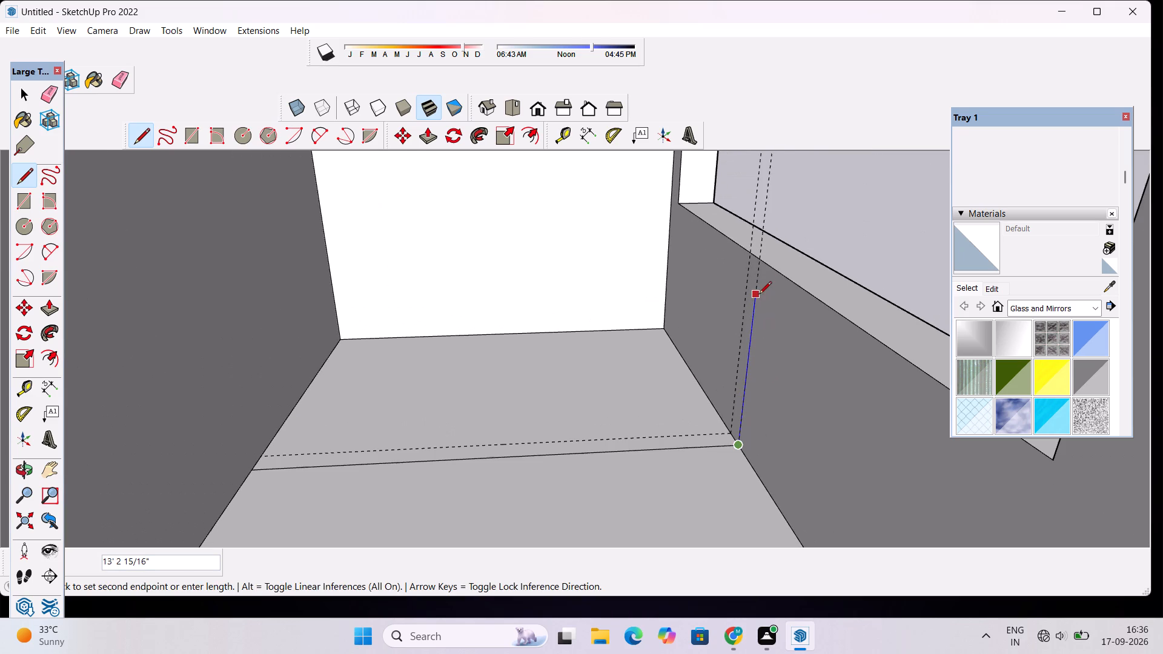
pyautogui.click(763, 261)
pyautogui.scroll(6, 746, 251)
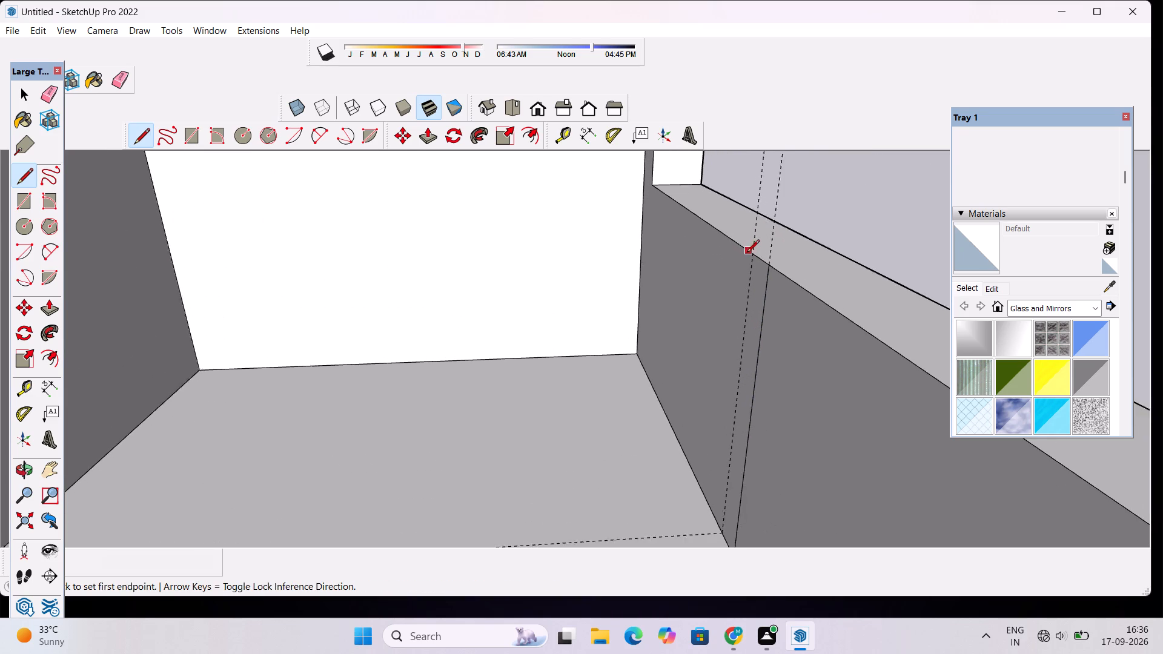
pyautogui.scroll(1, 747, 253)
pyautogui.click(754, 253)
pyautogui.scroll(-5, 747, 292)
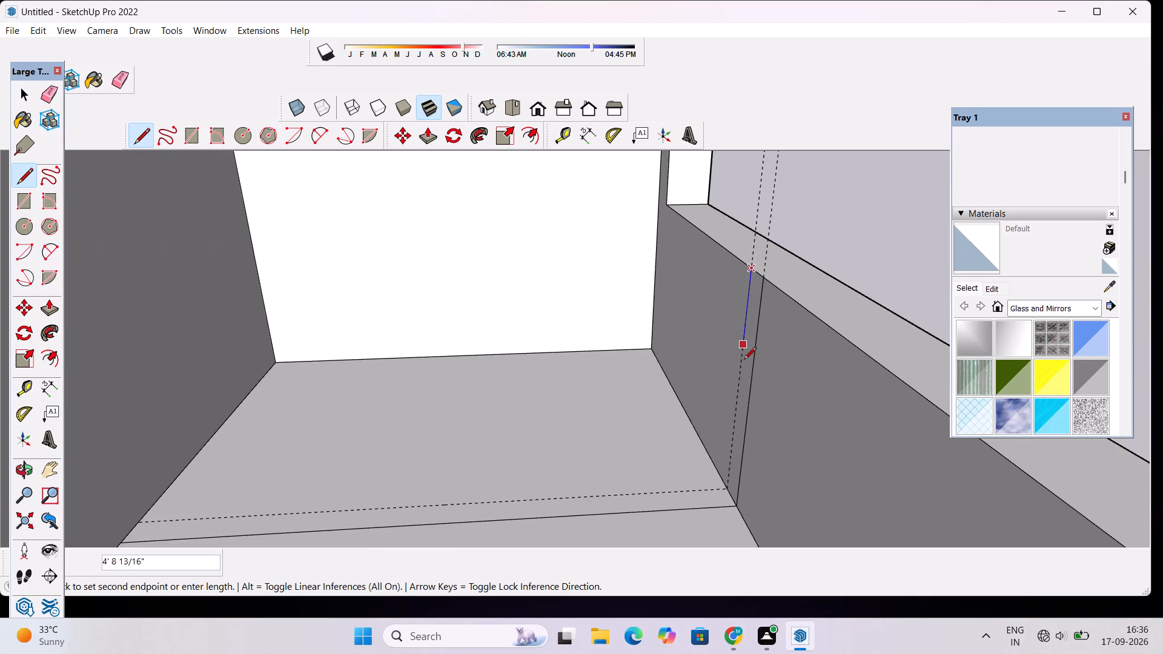
pyautogui.scroll(2, 735, 406)
pyautogui.scroll(-2, 731, 401)
pyautogui.scroll(2, 721, 473)
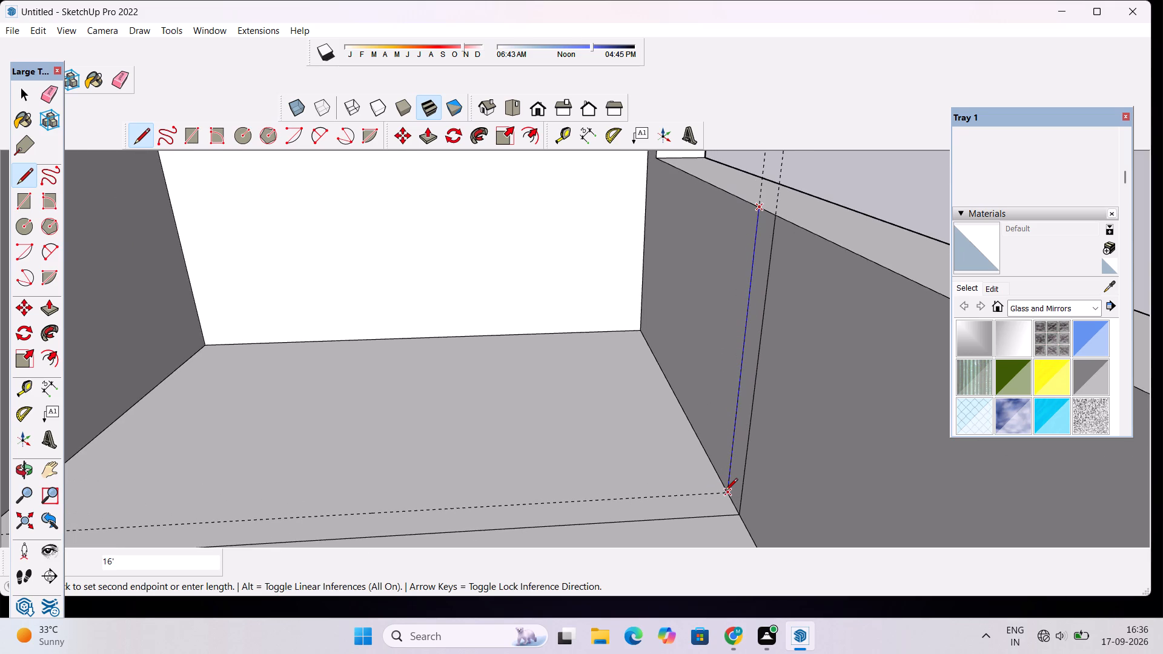
pyautogui.click(725, 496)
# Draw a second line about 39' 4" long across the floor between the side walls, along the guide nearer the rear wall.
pyautogui.click(725, 492)
pyautogui.scroll(-3, 666, 487)
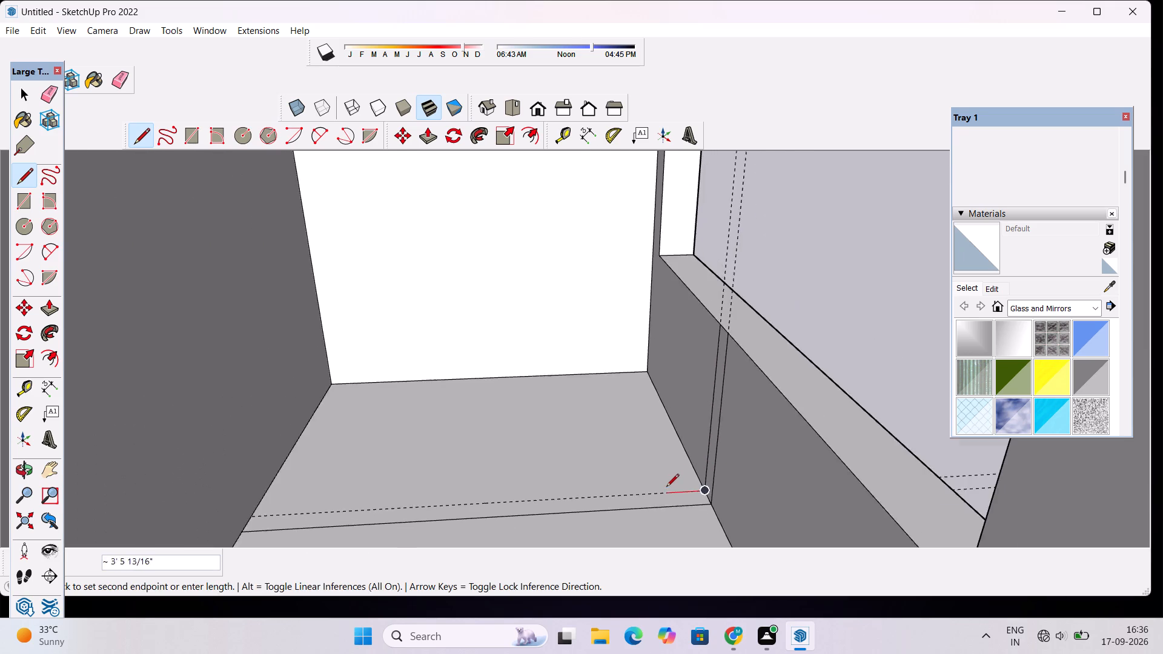
pyautogui.scroll(-3, 666, 487)
pyautogui.scroll(2, 313, 512)
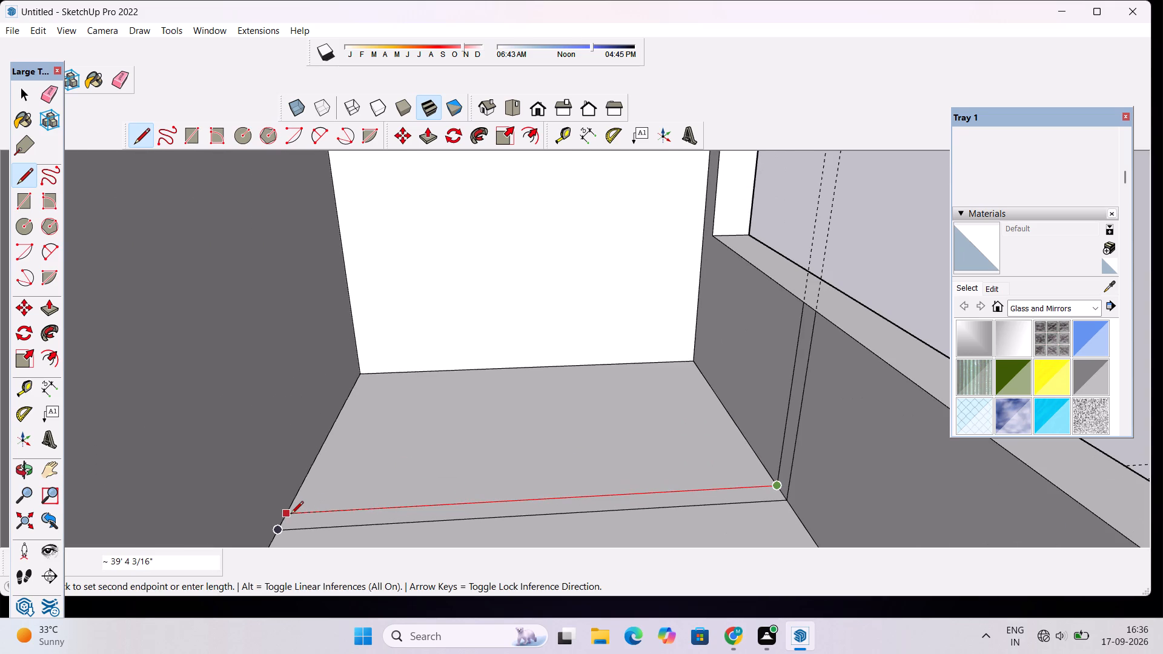
pyautogui.click(288, 515)
pyautogui.press('space')
# Examine the outlined strip on the floor and side wall from the front and from above, relative to the window openings.
pyautogui.scroll(-7, 286, 515)
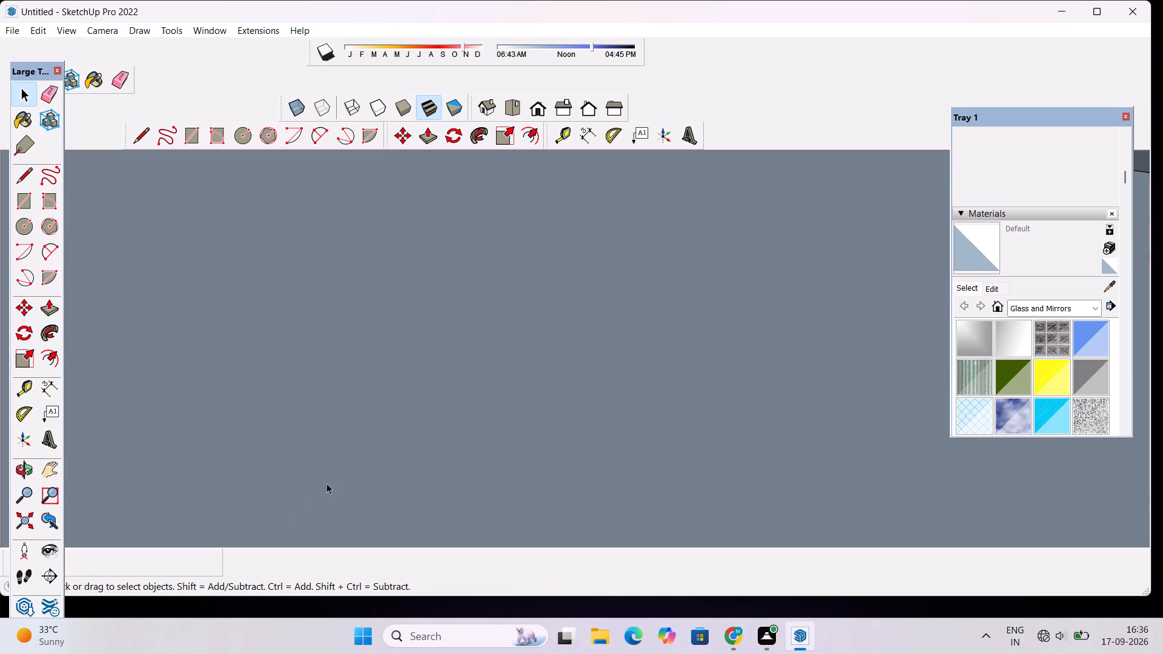
pyautogui.press('o')
pyautogui.scroll(-16, 363, 454)
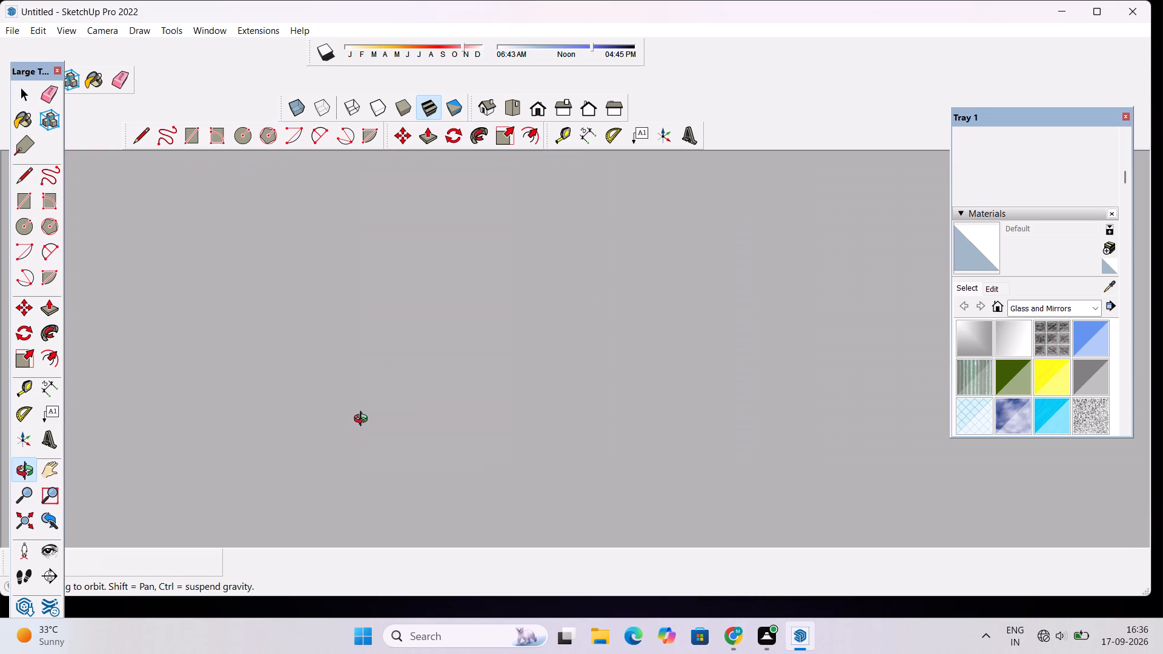
pyautogui.scroll(-12, 363, 420)
pyautogui.click(541, 108)
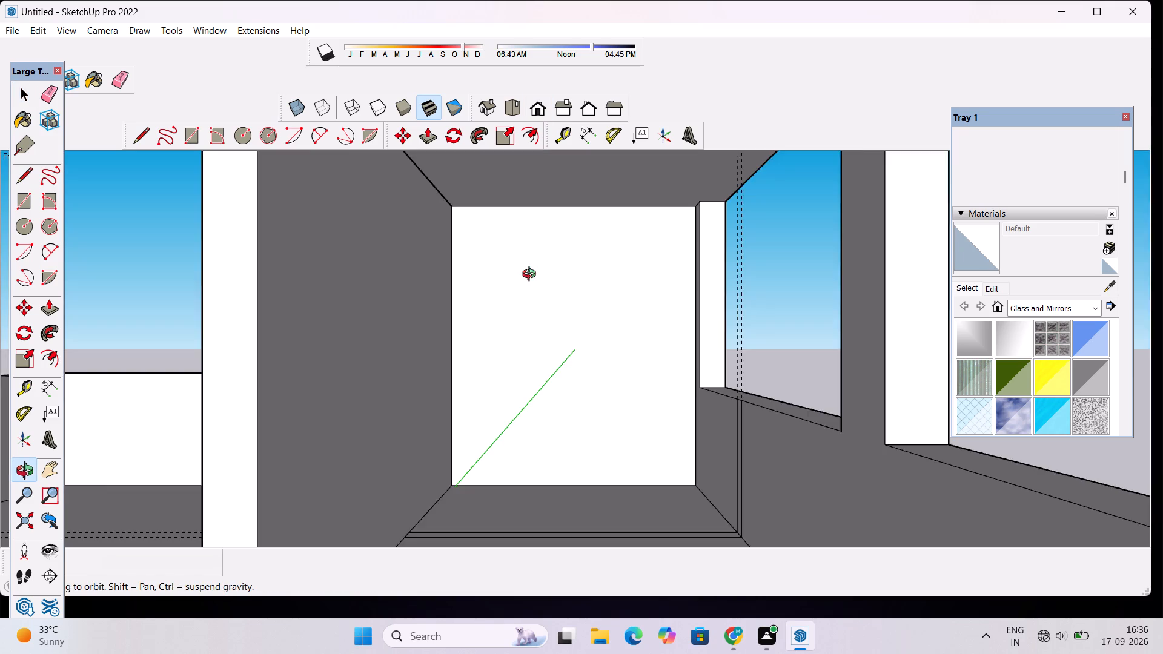
pyautogui.scroll(-4, 530, 297)
pyautogui.moveTo(538, 333); pyautogui.dragTo(562, 410)
pyautogui.scroll(2, 555, 394)
pyautogui.keyDown('shift'); pyautogui.moveTo(551, 378); pyautogui.dragTo(562, 407); pyautogui.keyUp('shift')
pyautogui.moveTo(564, 428); pyautogui.dragTo(568, 447)
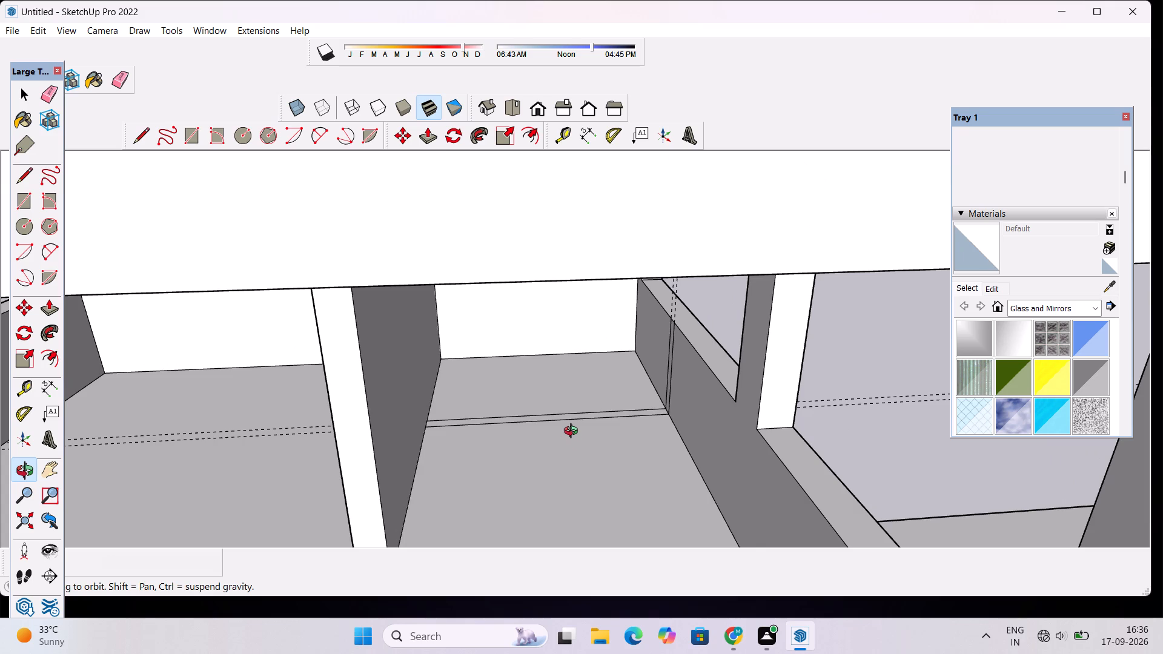
pyautogui.moveTo(575, 452); pyautogui.dragTo(556, 409)
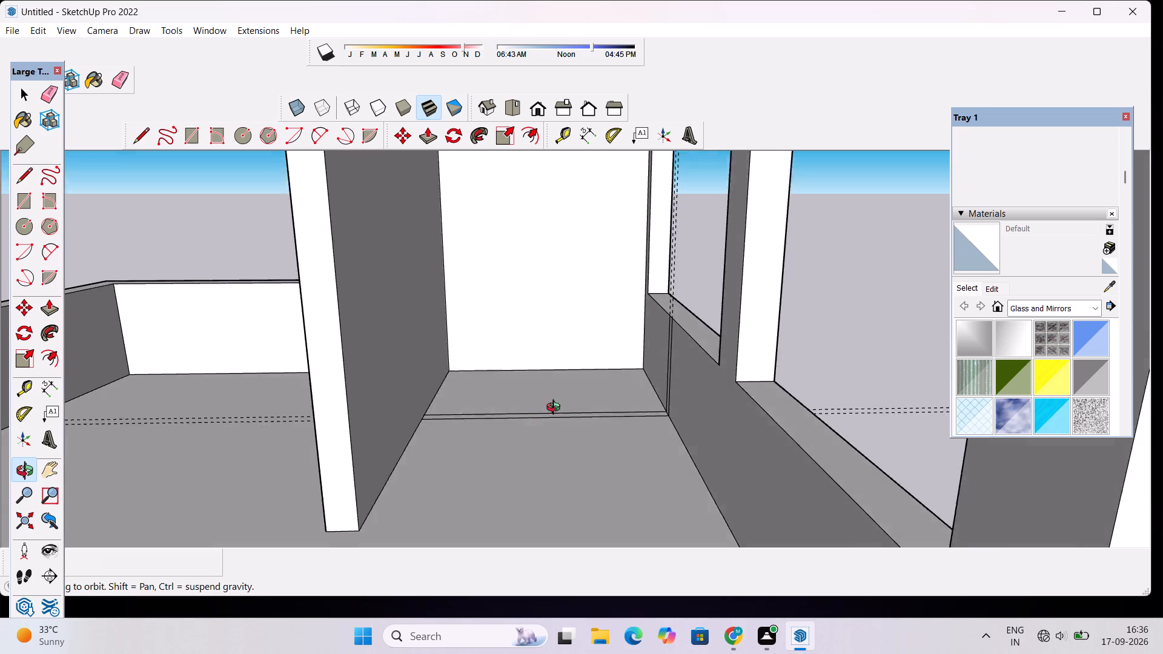
pyautogui.moveTo(556, 409); pyautogui.dragTo(553, 403)
pyautogui.keyDown('shift'); pyautogui.moveTo(561, 380); pyautogui.dragTo(563, 398); pyautogui.keyUp('shift')
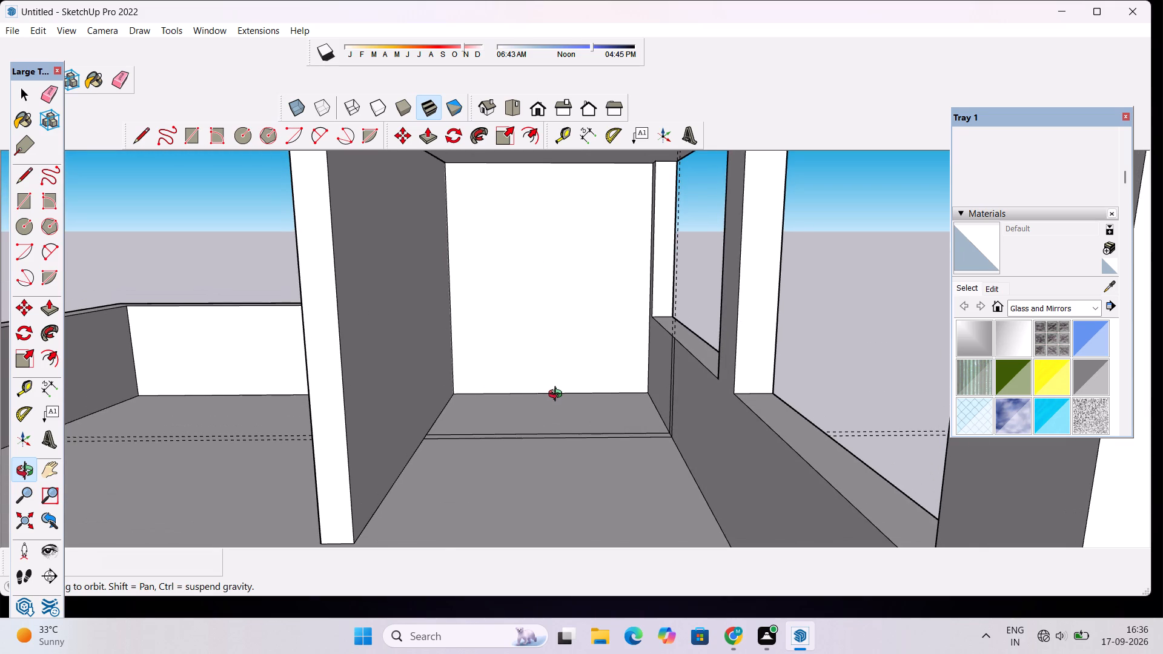
pyautogui.scroll(-2, 549, 377)
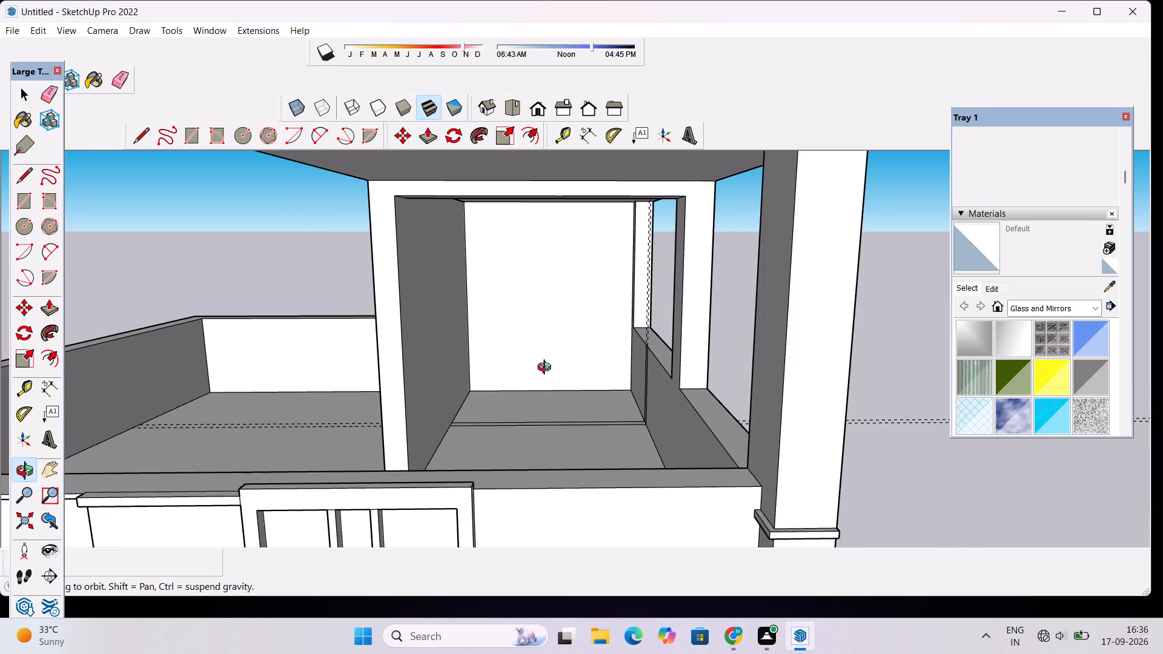
pyautogui.moveTo(546, 373); pyautogui.dragTo(552, 388)
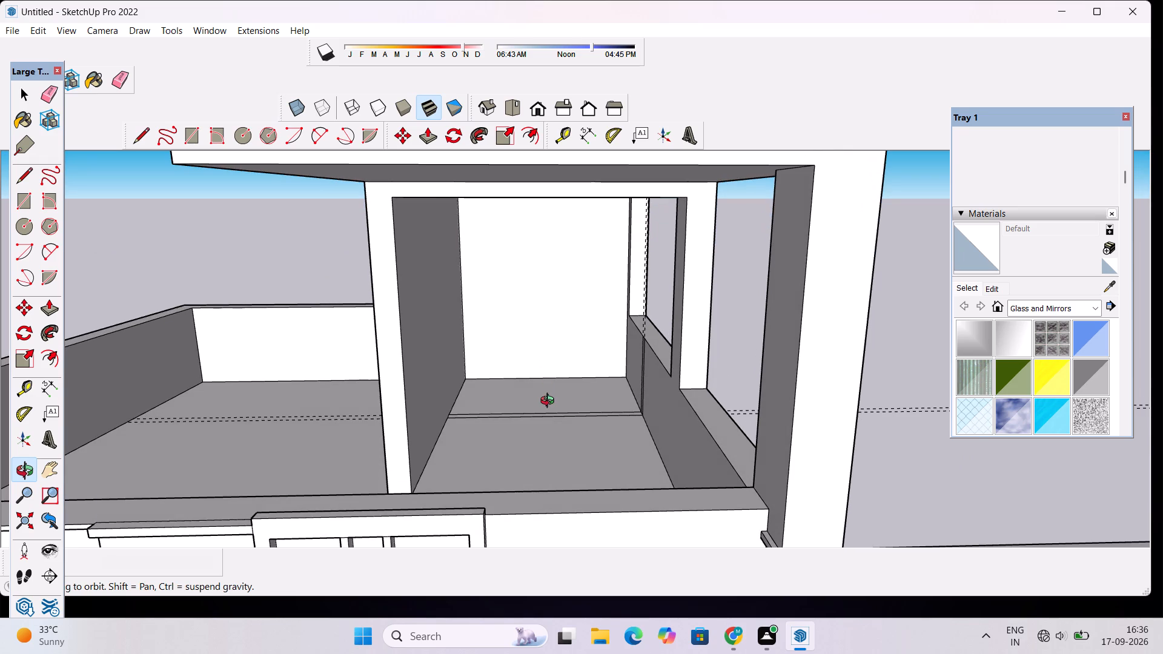
# Examine the side wall's window opening and the two vertical guides crossing it, from inside and outside the room.
pyautogui.scroll(1, 549, 403)
pyautogui.keyDown('shift'); pyautogui.click(542, 397); pyautogui.keyUp('shift')
pyautogui.scroll(-5, 566, 302)
pyautogui.scroll(2, 555, 349)
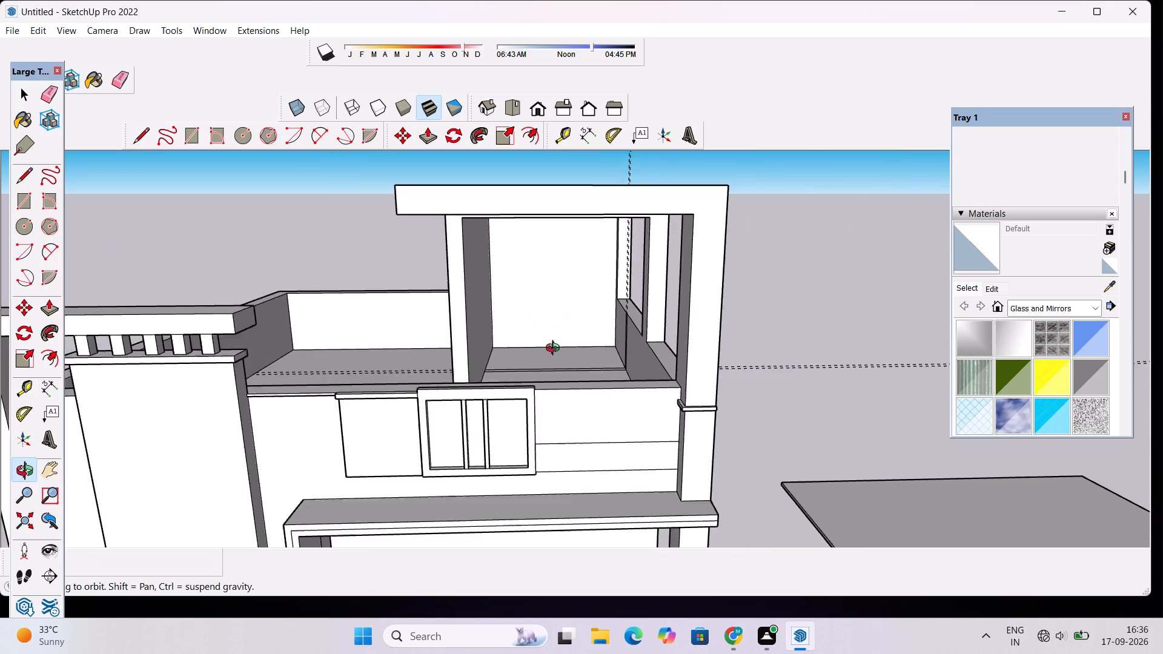
pyautogui.scroll(2, 555, 349)
pyautogui.keyDown('shift'); pyautogui.moveTo(555, 349); pyautogui.dragTo(543, 374); pyautogui.keyUp('shift')
pyautogui.scroll(-2, 542, 359)
pyautogui.scroll(1, 545, 391)
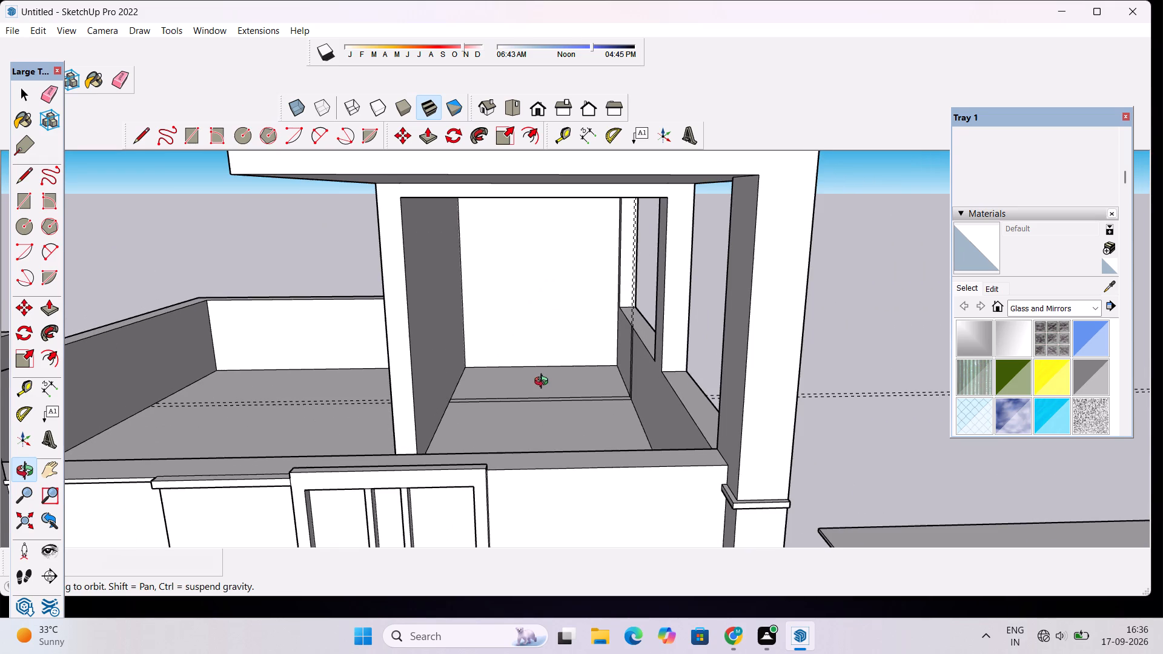
pyautogui.keyDown('shift'); pyautogui.moveTo(544, 383); pyautogui.dragTo(538, 387); pyautogui.keyUp('shift')
pyautogui.moveTo(681, 374); pyautogui.dragTo(390, 377)
pyautogui.moveTo(763, 371); pyautogui.dragTo(681, 377)
pyautogui.moveTo(744, 353); pyautogui.dragTo(742, 309)
pyautogui.keyDown('shift'); pyautogui.moveTo(781, 286); pyautogui.dragTo(724, 373); pyautogui.keyUp('shift')
pyautogui.scroll(3, 715, 384)
pyautogui.moveTo(678, 395); pyautogui.dragTo(677, 375)
pyautogui.keyDown('shift'); pyautogui.scroll(-3, 678, 371); pyautogui.keyUp('shift')
pyautogui.keyDown('shift'); pyautogui.moveTo(678, 371); pyautogui.dragTo(684, 389); pyautogui.keyUp('shift')
pyautogui.scroll(2, 684, 389)
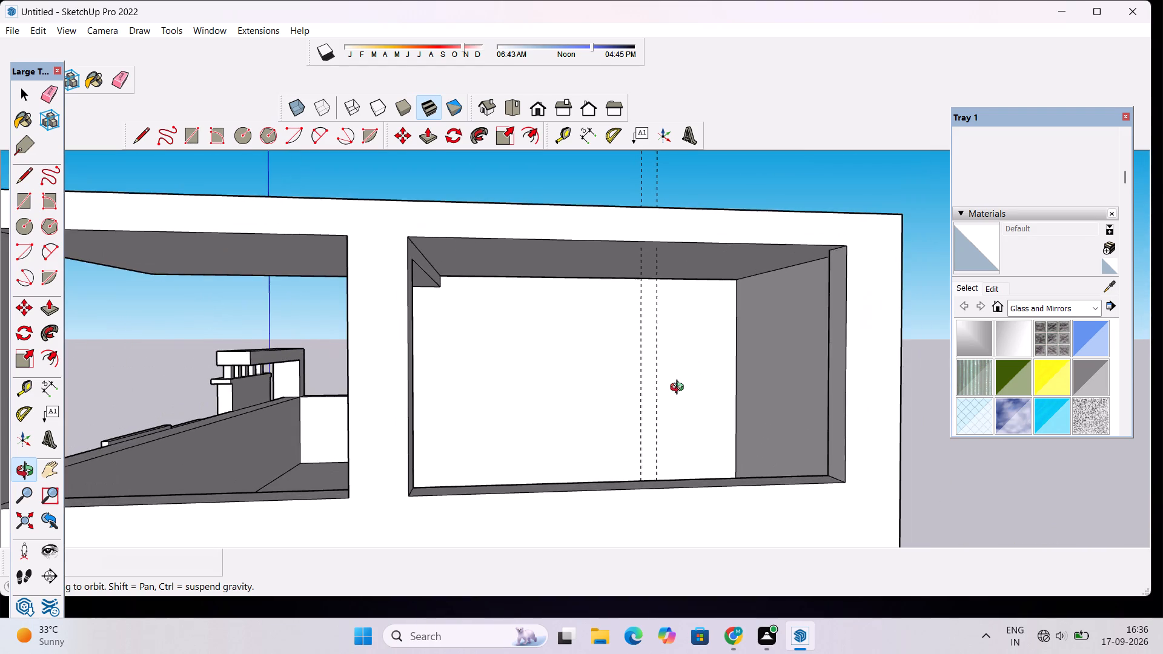
pyautogui.moveTo(680, 388); pyautogui.dragTo(680, 378)
pyautogui.scroll(-2, 678, 379)
pyautogui.moveTo(668, 425); pyautogui.dragTo(666, 452)
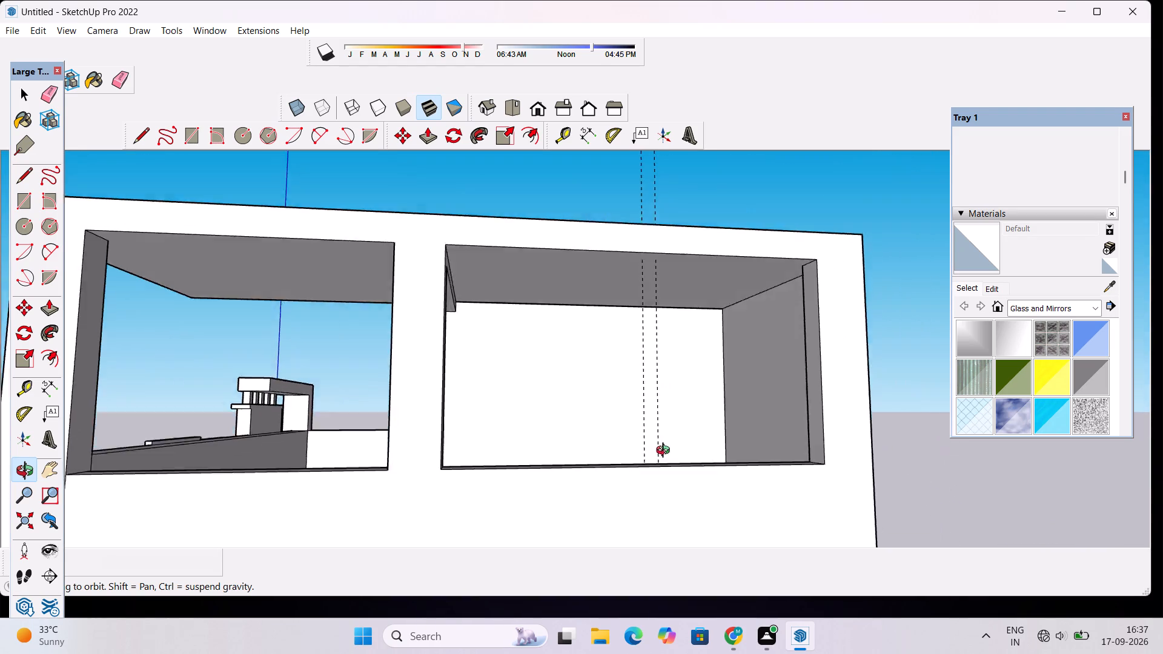
pyautogui.moveTo(666, 452); pyautogui.dragTo(651, 521)
pyautogui.keyDown('shift'); pyautogui.moveTo(651, 515); pyautogui.dragTo(649, 363); pyautogui.keyUp('shift')
pyautogui.moveTo(649, 370); pyautogui.dragTo(646, 452)
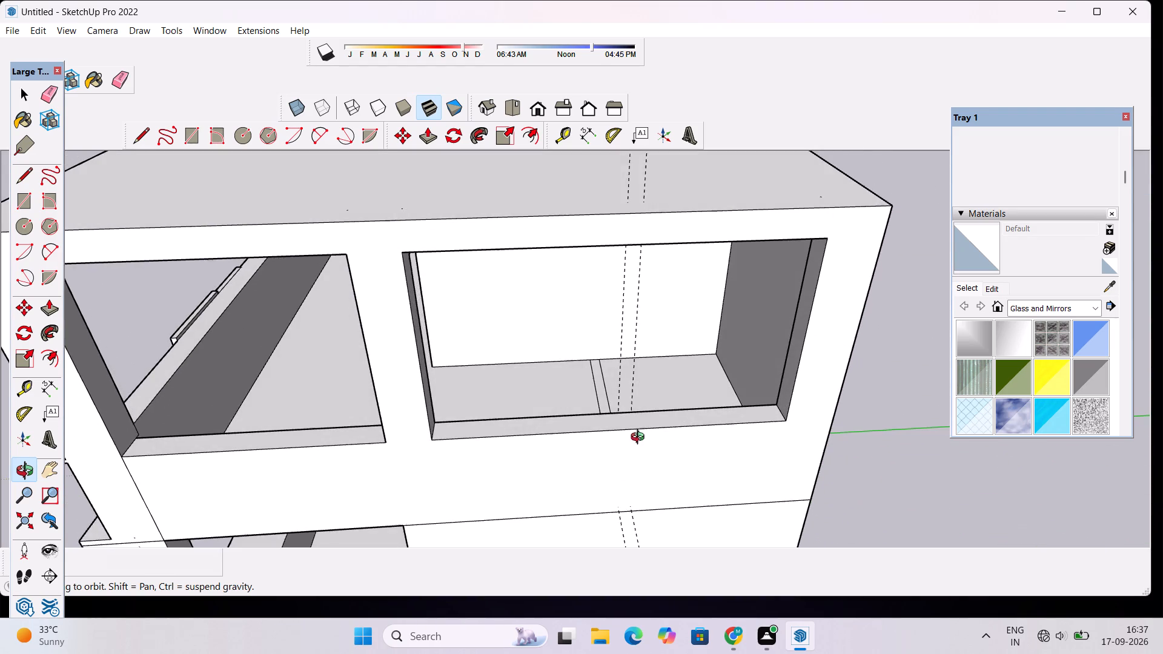
# Draw a vertical line 29' high in the side wall's window opening, from sill to head along the guide nearer the rear wall.
pyautogui.scroll(5, 637, 428)
pyautogui.moveTo(641, 409); pyautogui.dragTo(644, 432)
pyautogui.press('l')
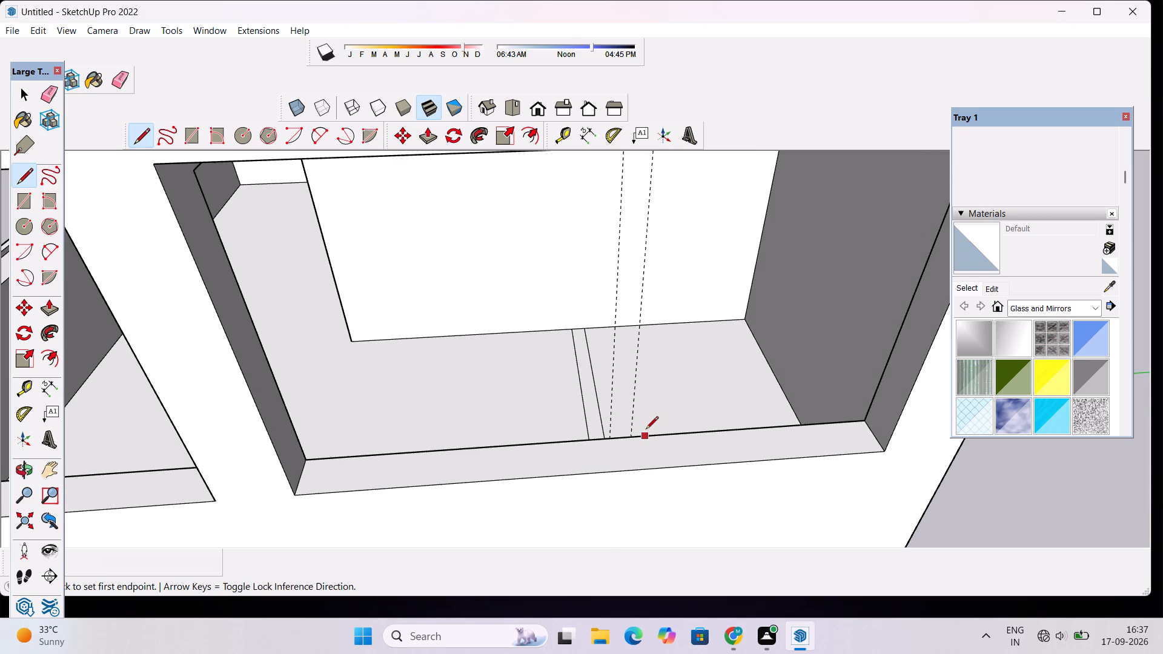
pyautogui.scroll(8, 630, 439)
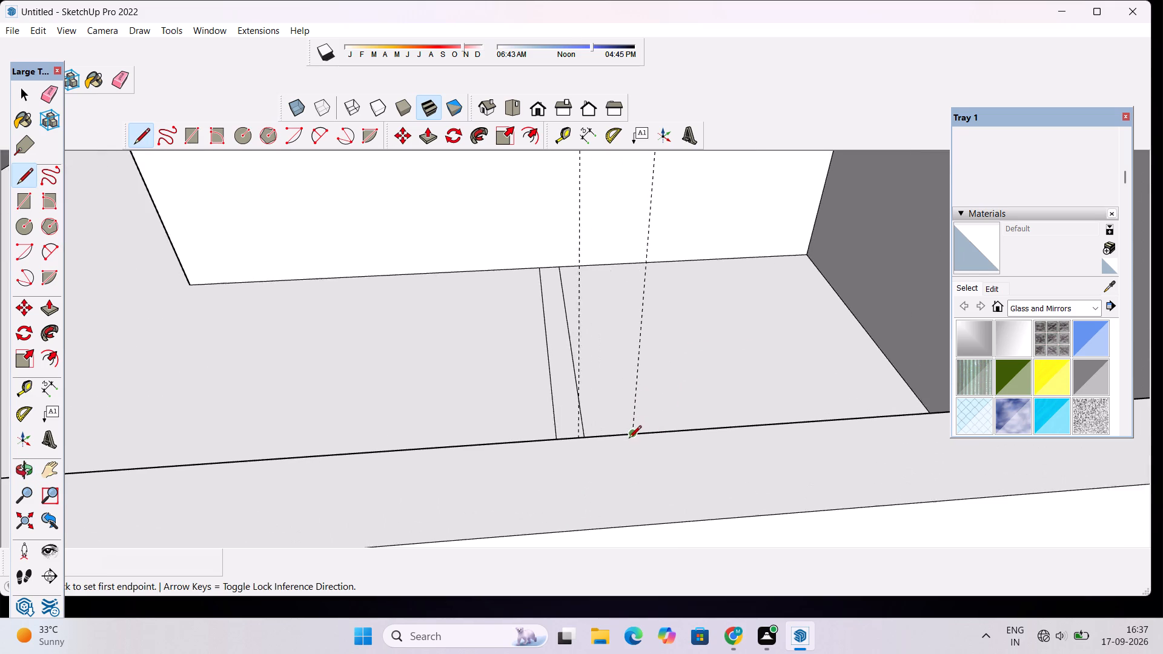
pyautogui.scroll(13, 629, 439)
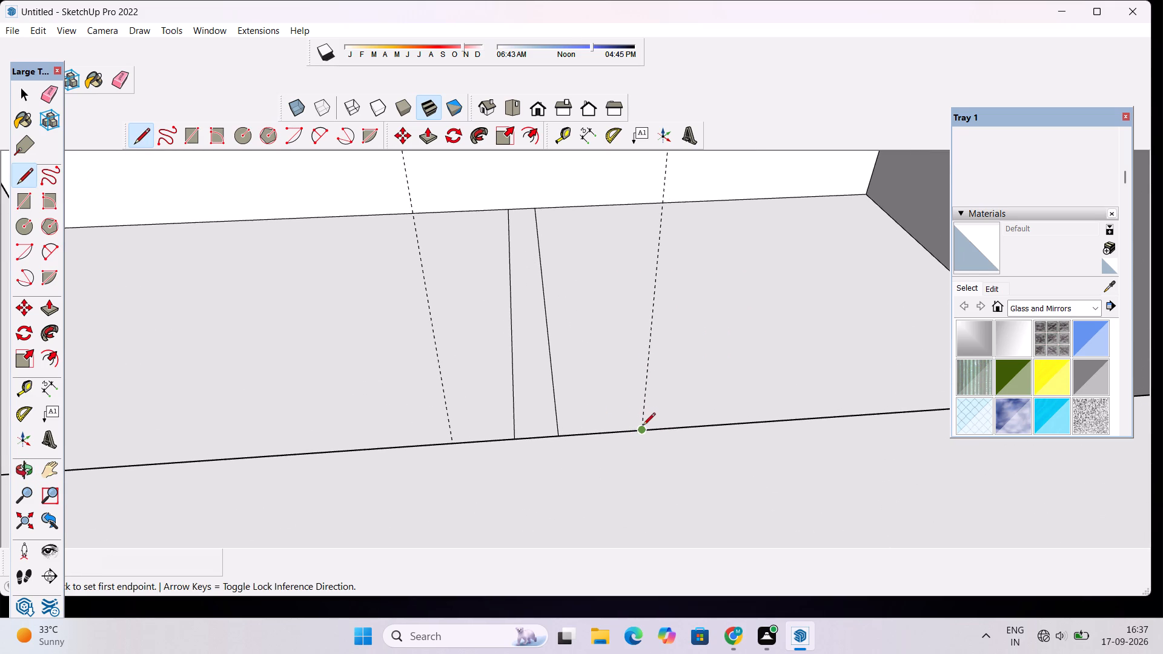
pyautogui.click(643, 426)
pyautogui.scroll(-18, 655, 321)
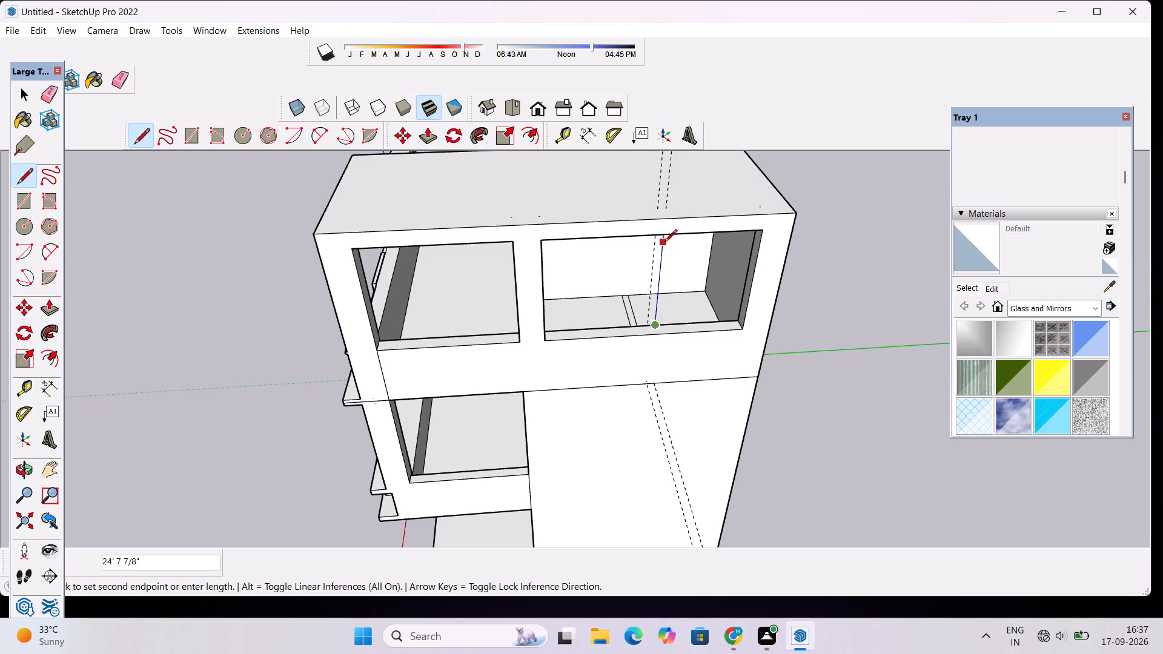
pyautogui.press('o')
pyautogui.moveTo(664, 243); pyautogui.dragTo(660, 132)
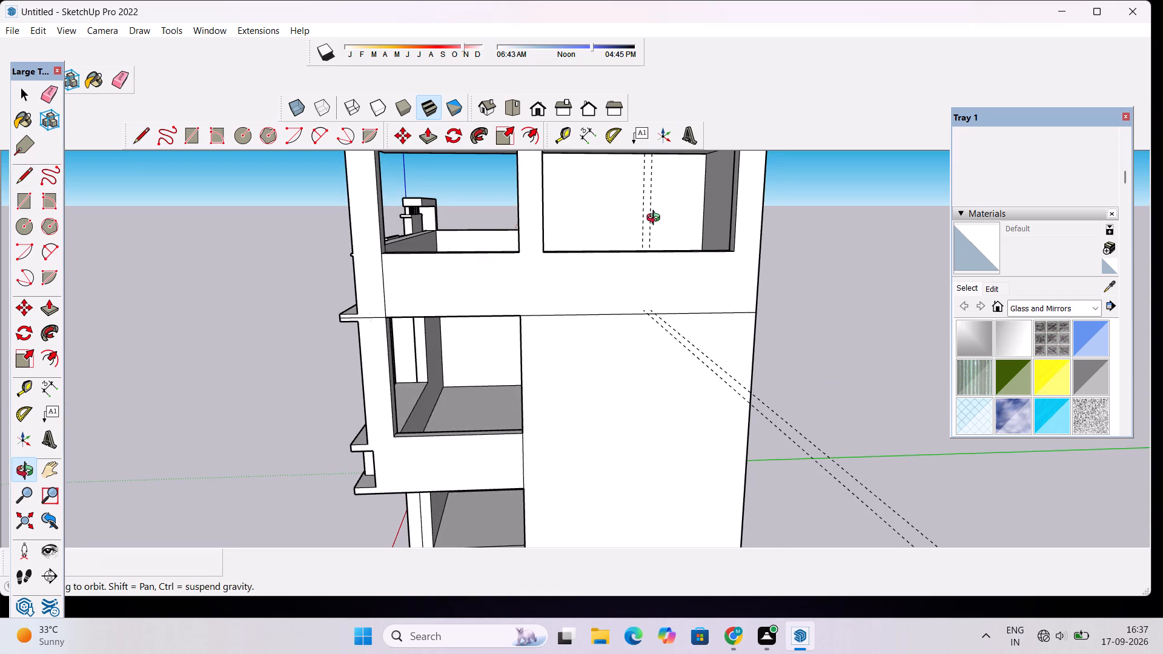
pyautogui.keyDown('shift'); pyautogui.moveTo(656, 219); pyautogui.dragTo(674, 400); pyautogui.keyUp('shift')
pyautogui.scroll(3, 674, 401)
pyautogui.moveTo(674, 401); pyautogui.dragTo(668, 291)
pyautogui.scroll(3, 677, 250)
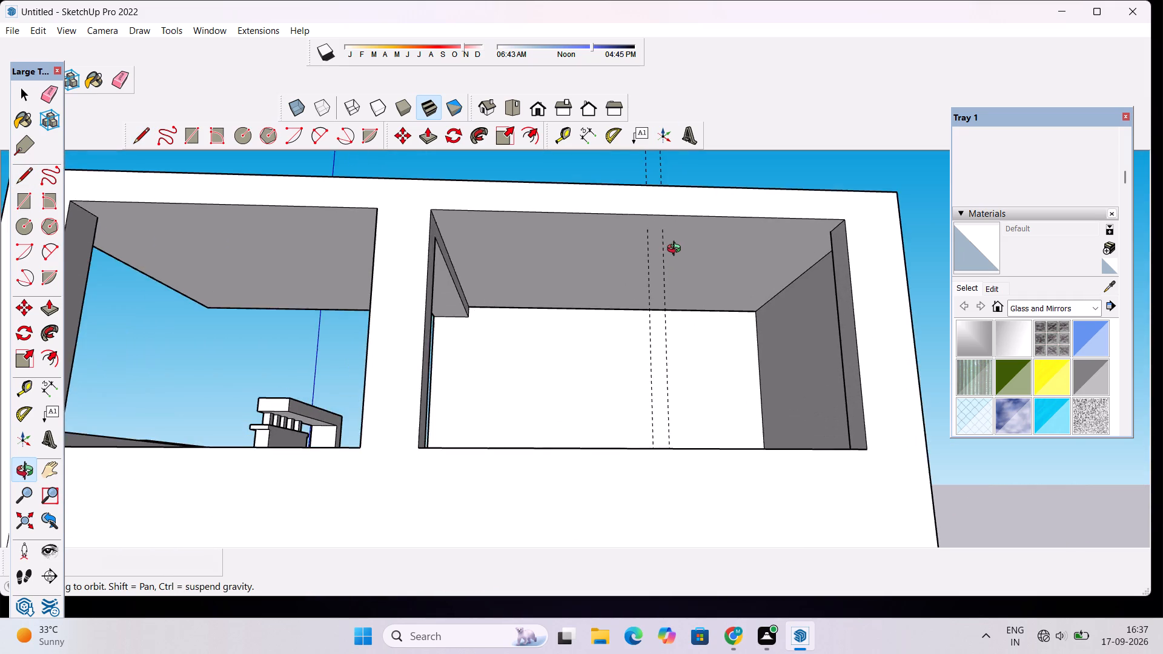
pyautogui.keyDown('shift'); pyautogui.moveTo(677, 250); pyautogui.dragTo(683, 292); pyautogui.keyUp('shift')
pyautogui.keyDown('shift'); pyautogui.scroll(5, 683, 292); pyautogui.keyUp('shift')
pyautogui.keyDown('shift'); pyautogui.moveTo(671, 272); pyautogui.dragTo(669, 302); pyautogui.keyUp('shift')
pyautogui.keyDown('shift'); pyautogui.scroll(3, 654, 296); pyautogui.keyUp('shift')
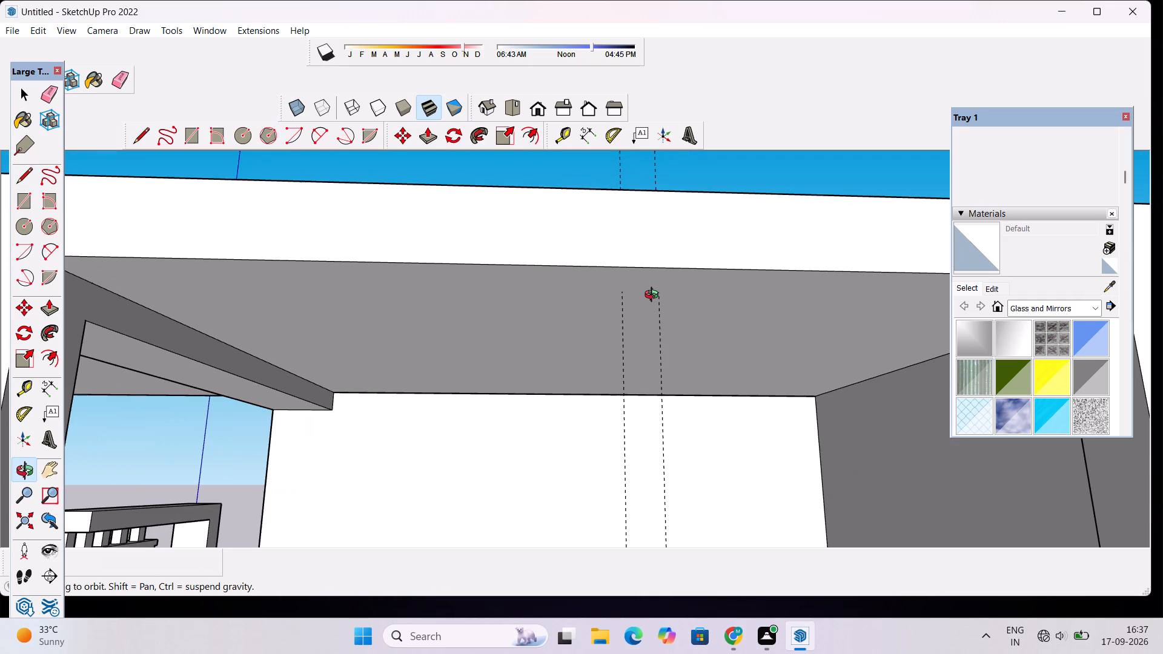
pyautogui.press('l')
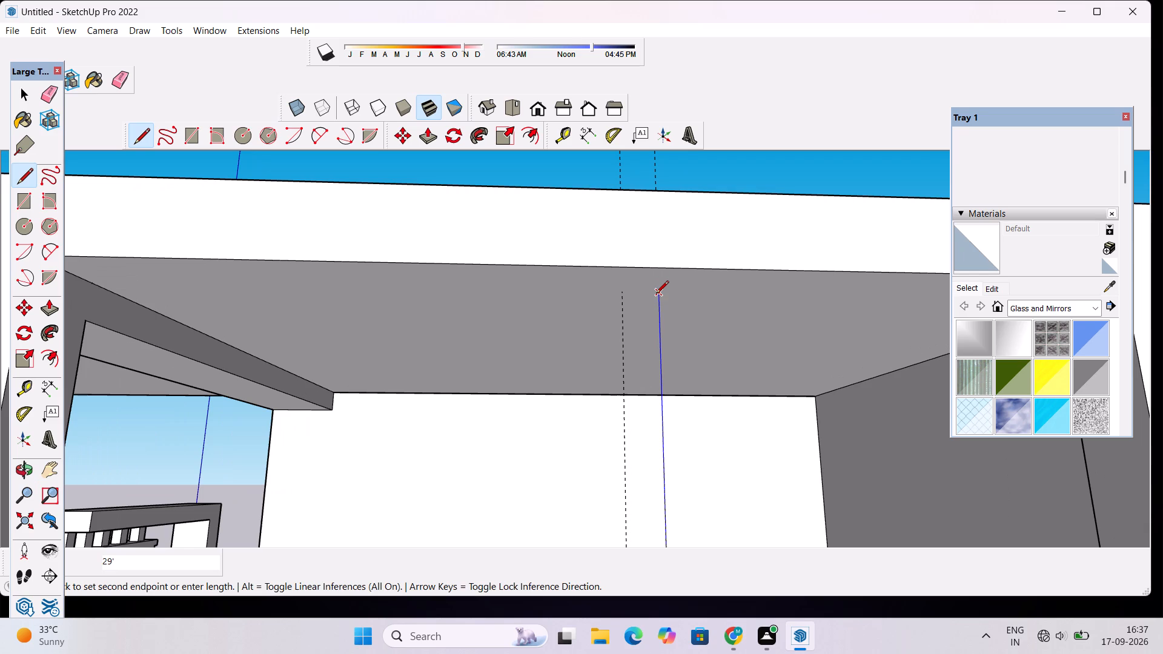
pyautogui.click(657, 294)
# Close the mullion outline with a 2' line along the window head and a 29' vertical line down to the sill.
pyautogui.click(620, 292)
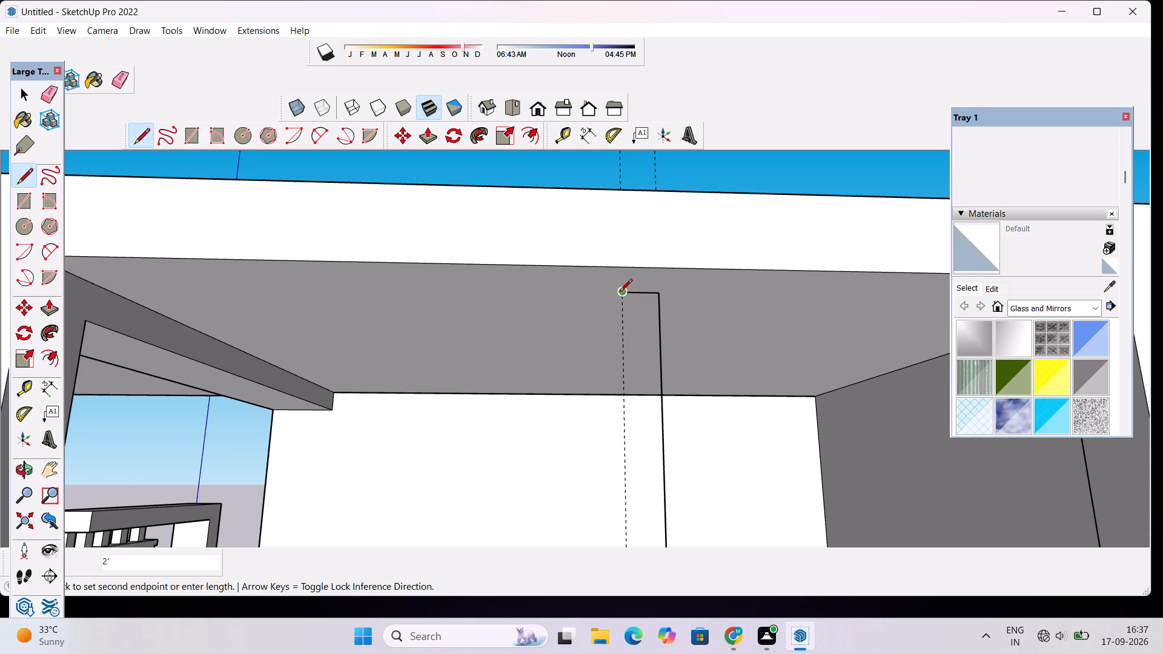
pyautogui.scroll(-8, 632, 350)
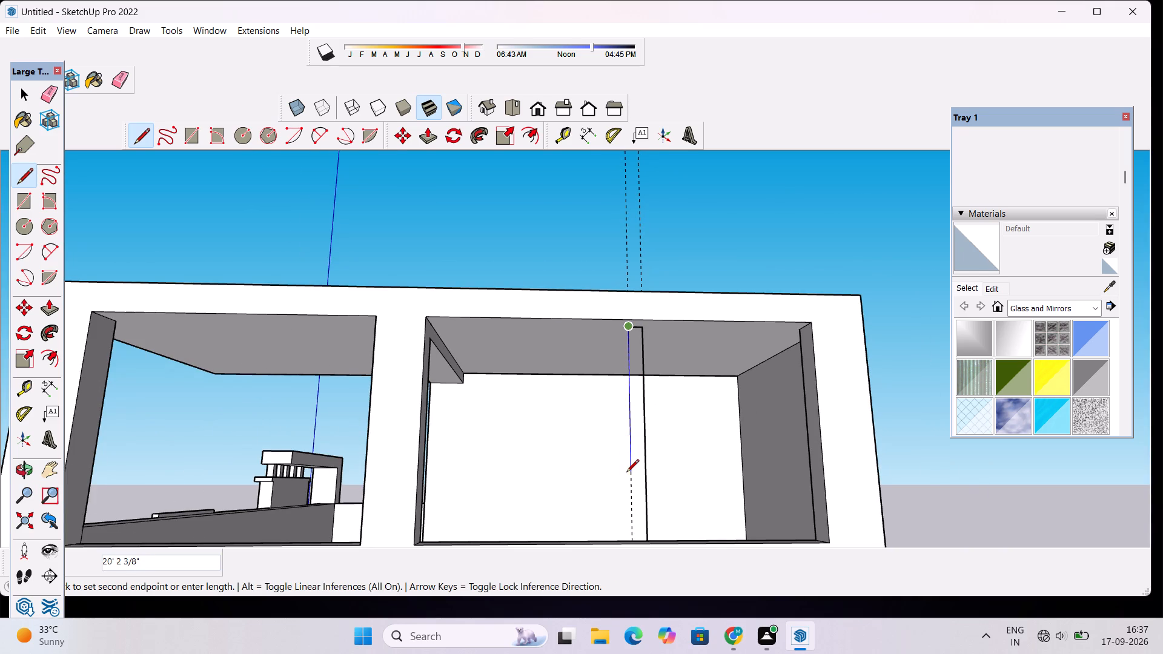
pyautogui.press('o')
pyautogui.doubleClick(631, 538)
pyautogui.scroll(-4, 581, 351)
pyautogui.moveTo(581, 328); pyautogui.dragTo(587, 353)
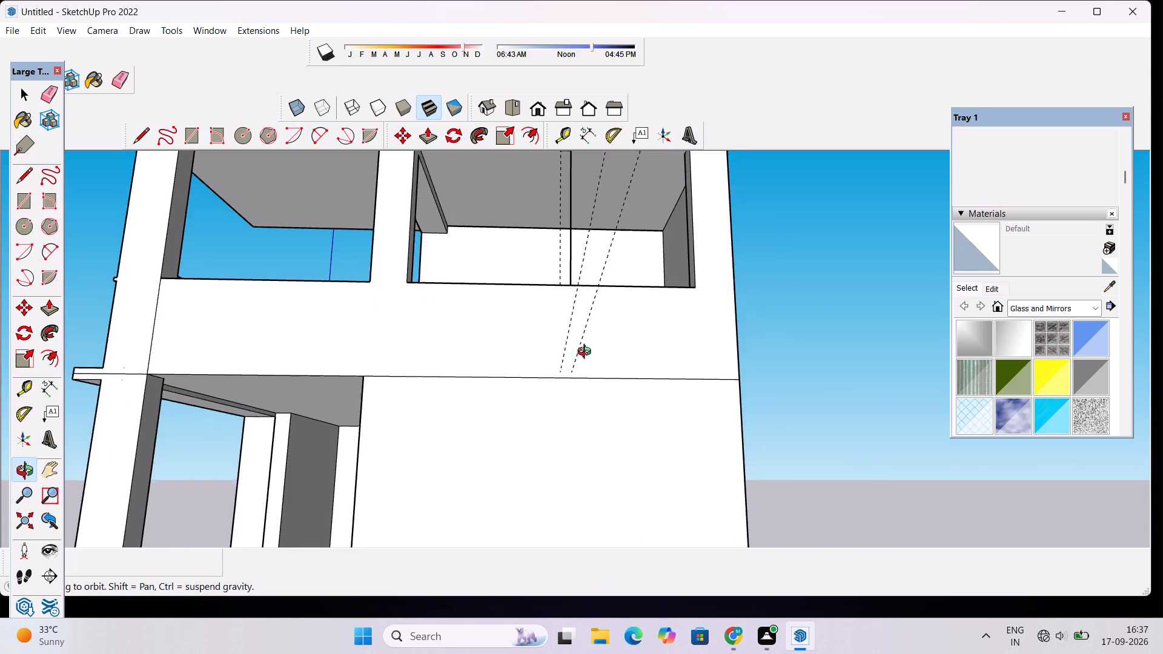
pyautogui.moveTo(587, 353); pyautogui.dragTo(596, 446)
pyautogui.scroll(4, 581, 411)
pyautogui.moveTo(580, 410); pyautogui.dragTo(569, 423)
pyautogui.scroll(2, 566, 403)
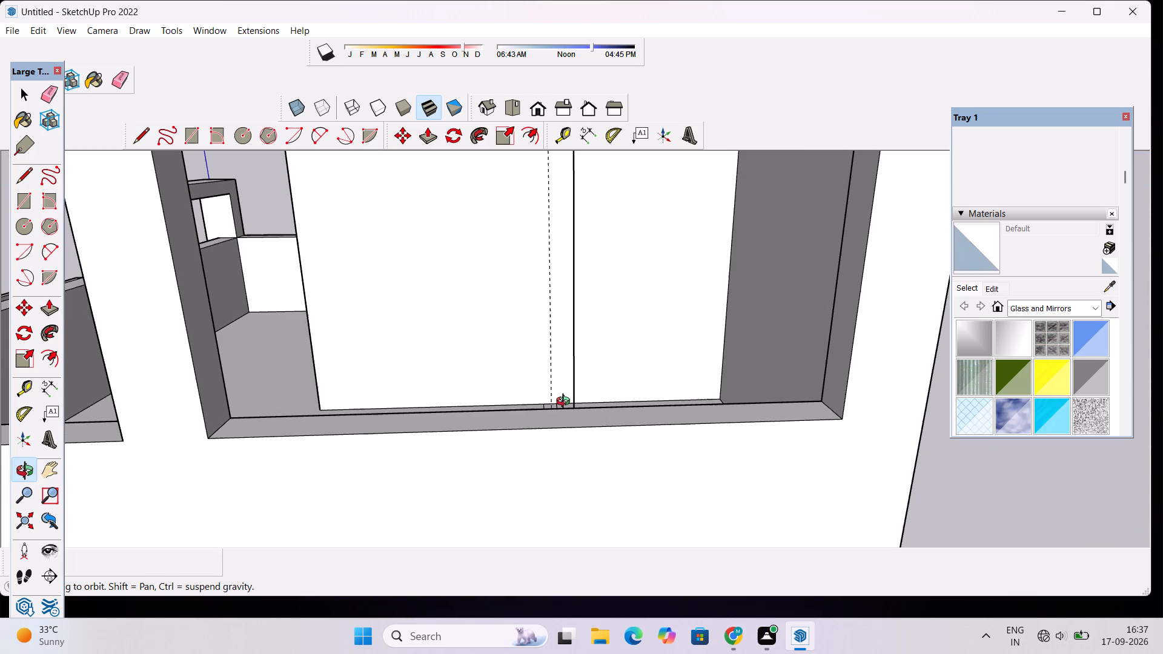
pyautogui.press('l')
pyautogui.scroll(1, 563, 402)
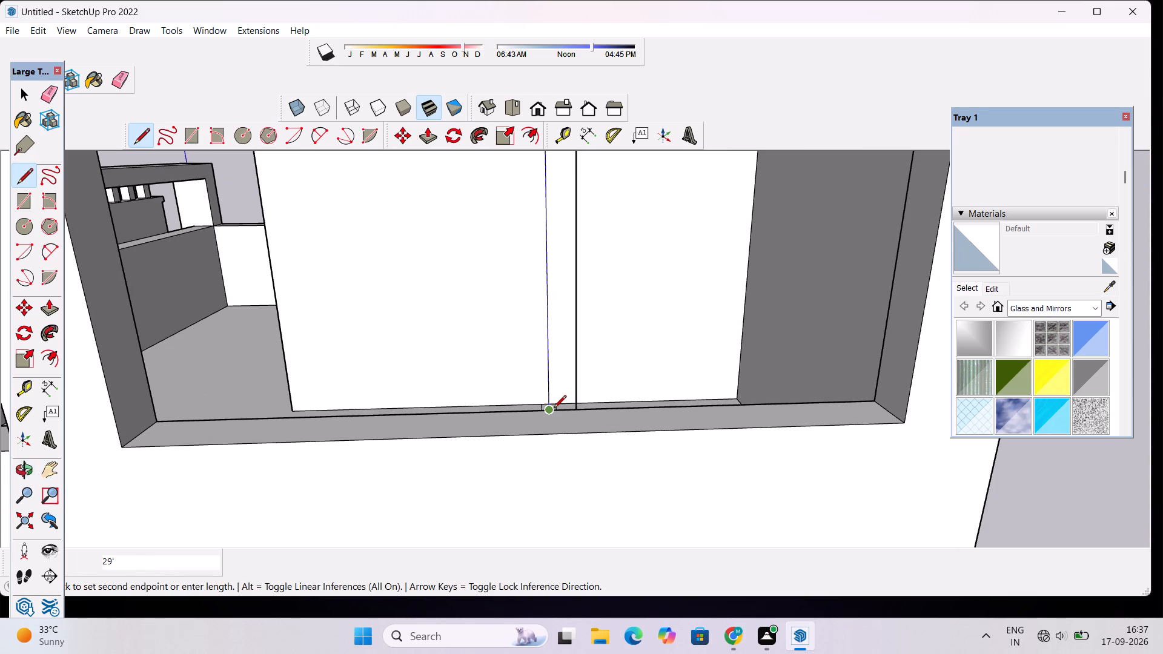
pyautogui.click(554, 409)
# Extrude the 2' wide mullion face 4' through the thickness of the side wall's window opening.
pyautogui.press('space')
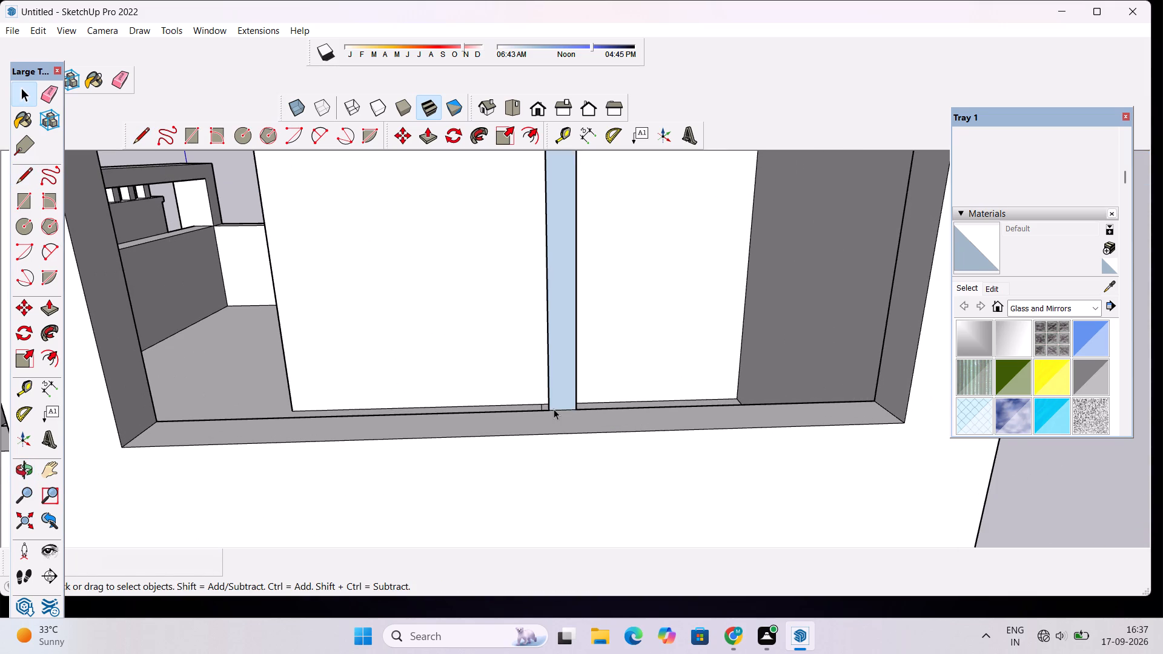
pyautogui.scroll(-8, 572, 369)
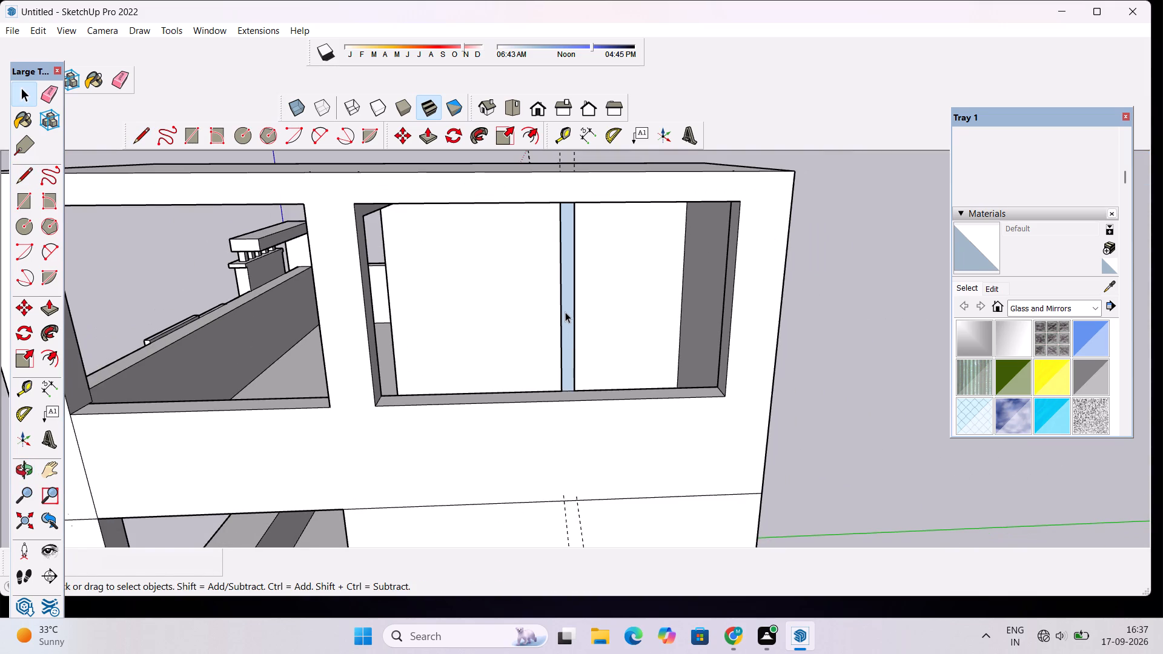
pyautogui.press('p')
pyautogui.click(565, 312)
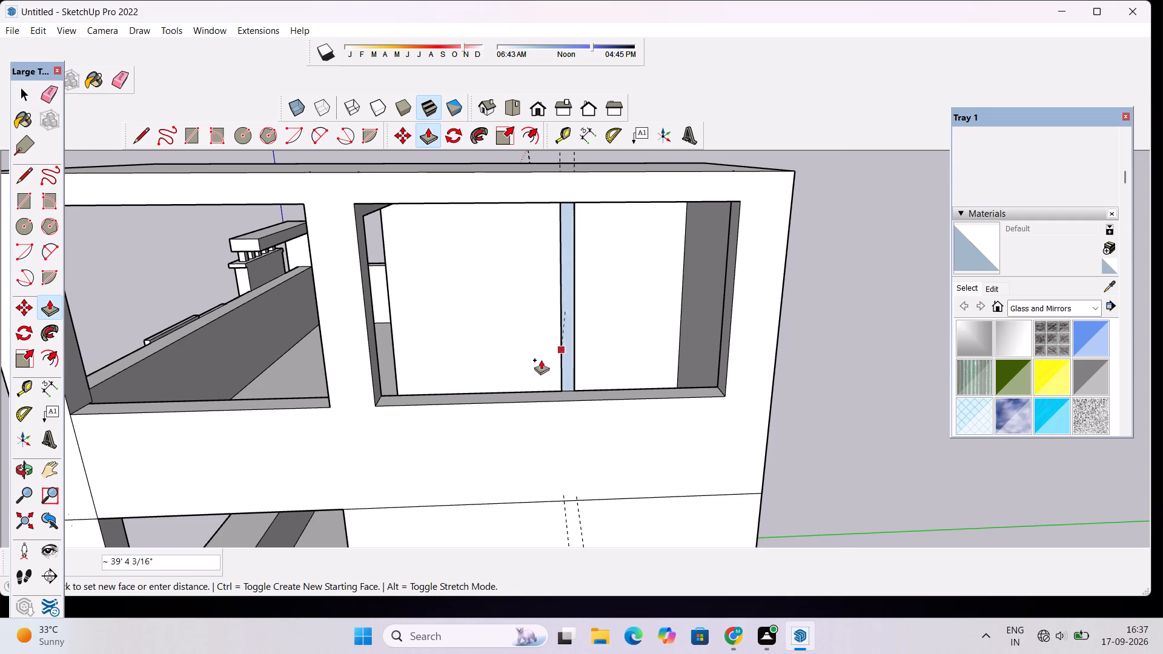
pyautogui.click(459, 412)
# Examine the window mullion and the floor strip from the front and inside the room.
pyautogui.press('o')
pyautogui.moveTo(458, 412); pyautogui.dragTo(506, 409)
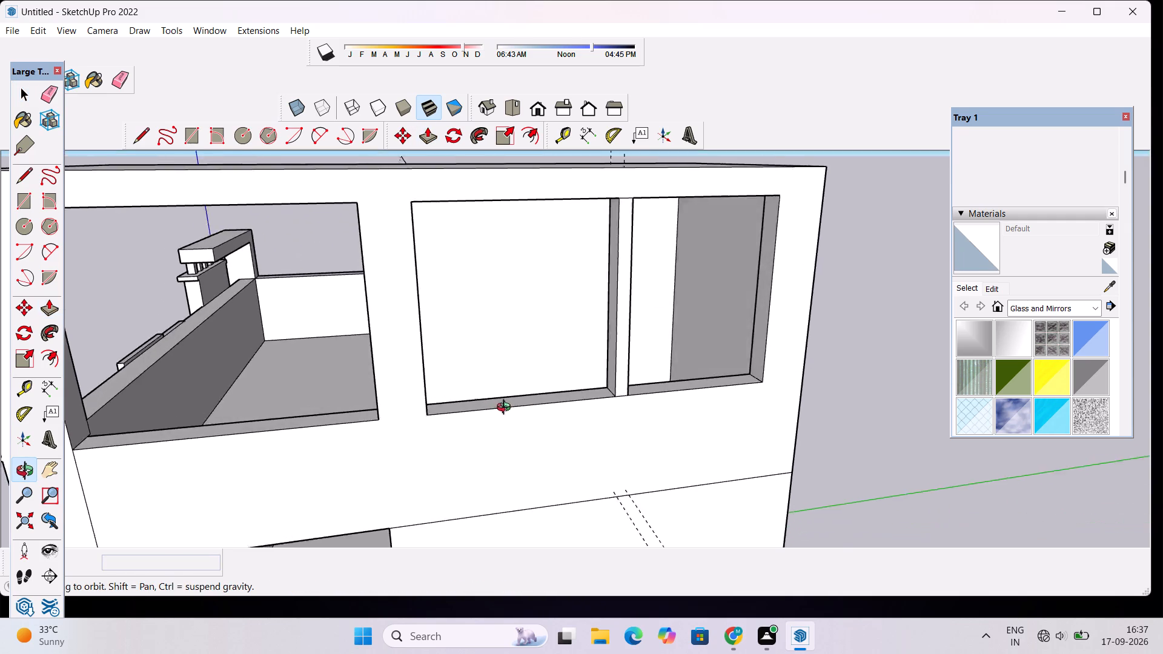
pyautogui.moveTo(506, 409); pyautogui.dragTo(714, 387)
pyautogui.scroll(-5, 715, 387)
pyautogui.moveTo(643, 386); pyautogui.dragTo(780, 375)
pyautogui.scroll(3, 684, 362)
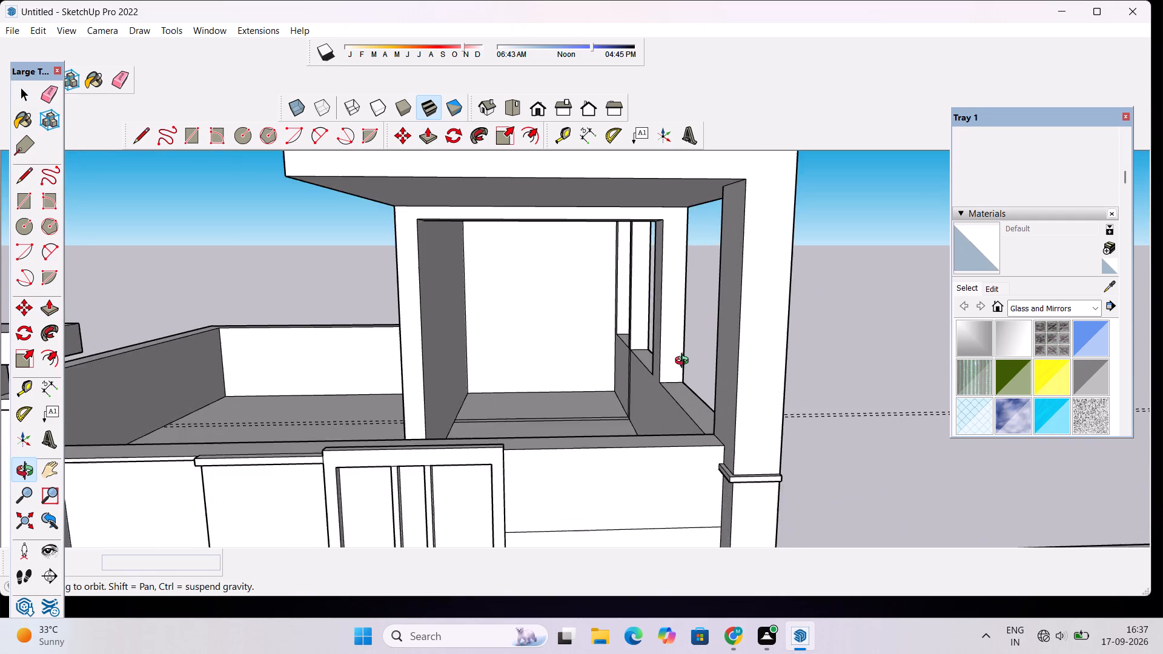
pyautogui.scroll(5, 684, 362)
pyautogui.click(677, 401)
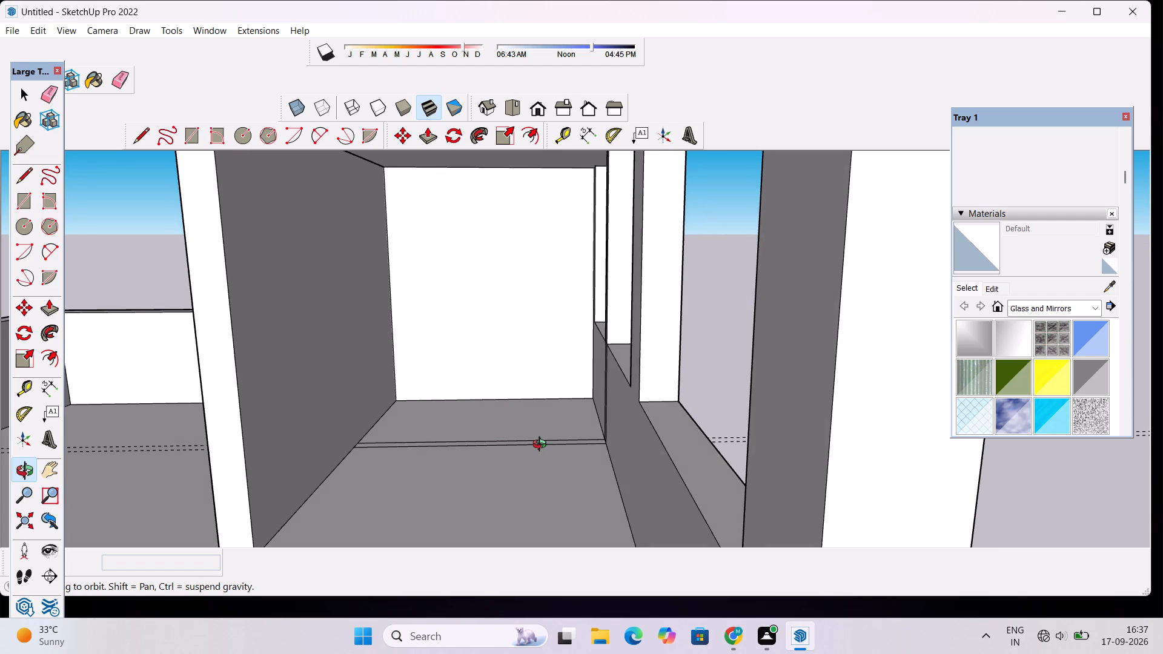
pyautogui.scroll(-3, 555, 405)
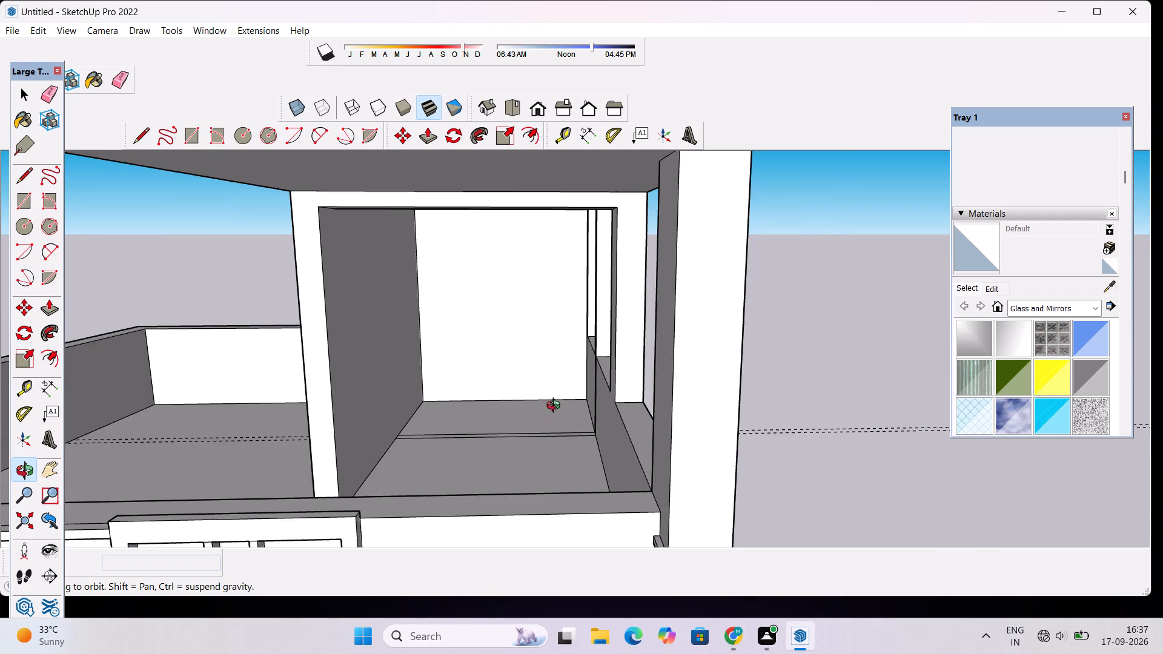
pyautogui.moveTo(556, 407); pyautogui.dragTo(555, 371)
pyautogui.scroll(3, 546, 369)
pyautogui.moveTo(545, 369); pyautogui.dragTo(545, 380)
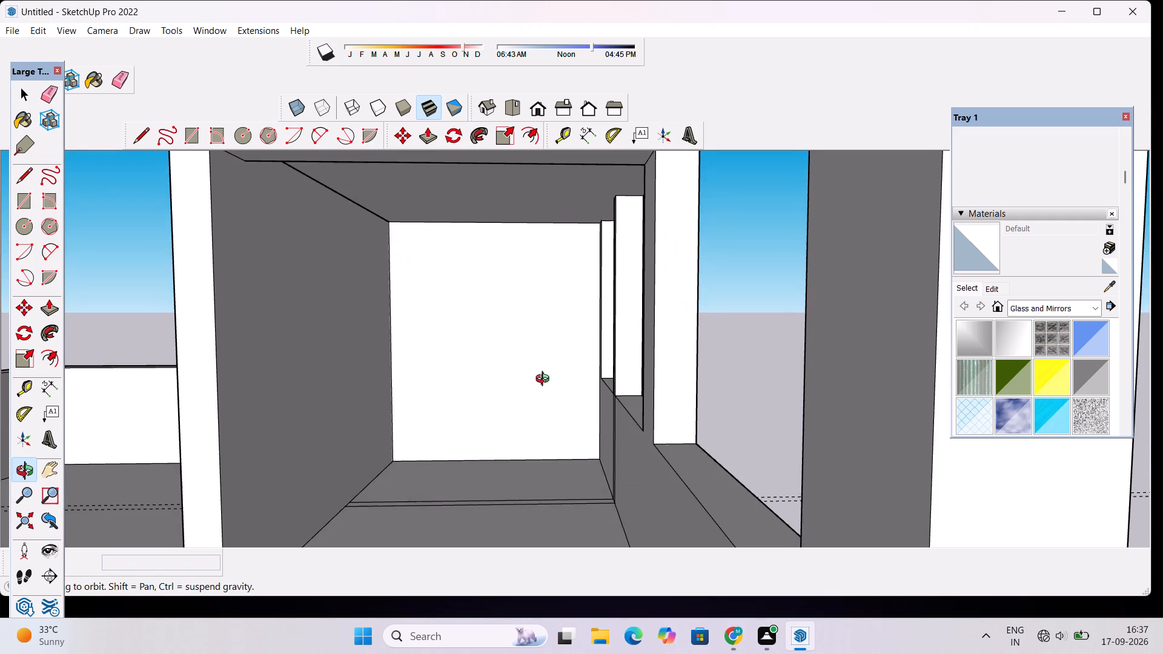
pyautogui.moveTo(545, 380); pyautogui.dragTo(543, 387)
pyautogui.keyDown('shift'); pyautogui.moveTo(512, 371); pyautogui.dragTo(568, 362); pyautogui.keyUp('shift')
pyautogui.scroll(2, 568, 362)
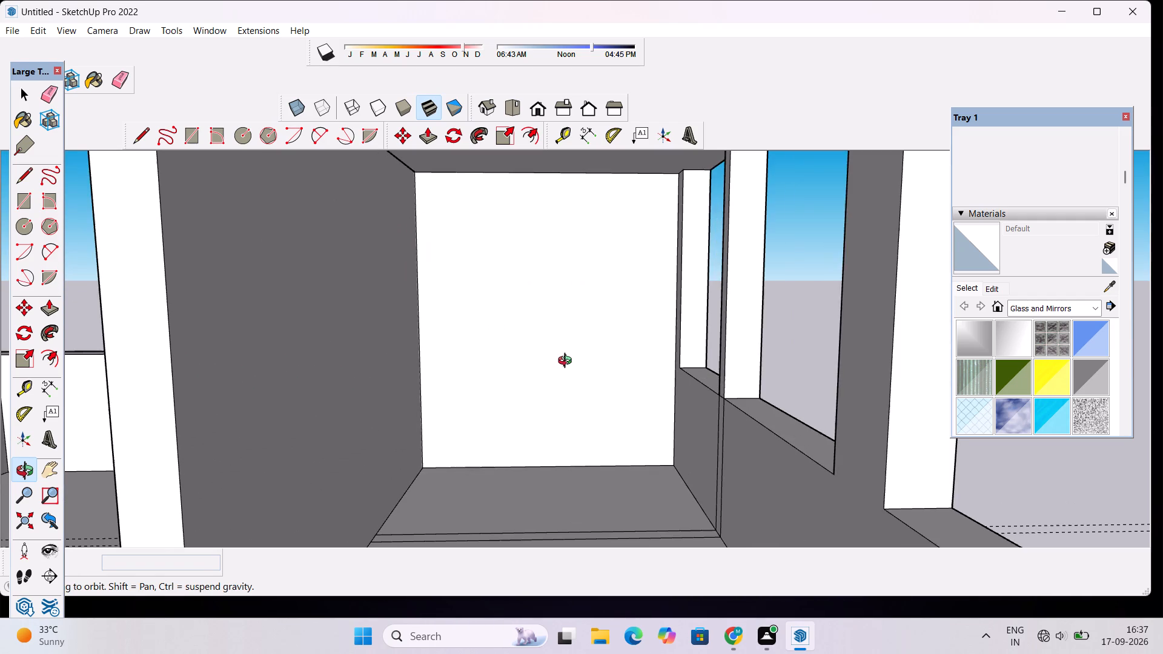
pyautogui.scroll(-1, 570, 358)
pyautogui.moveTo(603, 429); pyautogui.dragTo(603, 437)
pyautogui.scroll(-2, 619, 424)
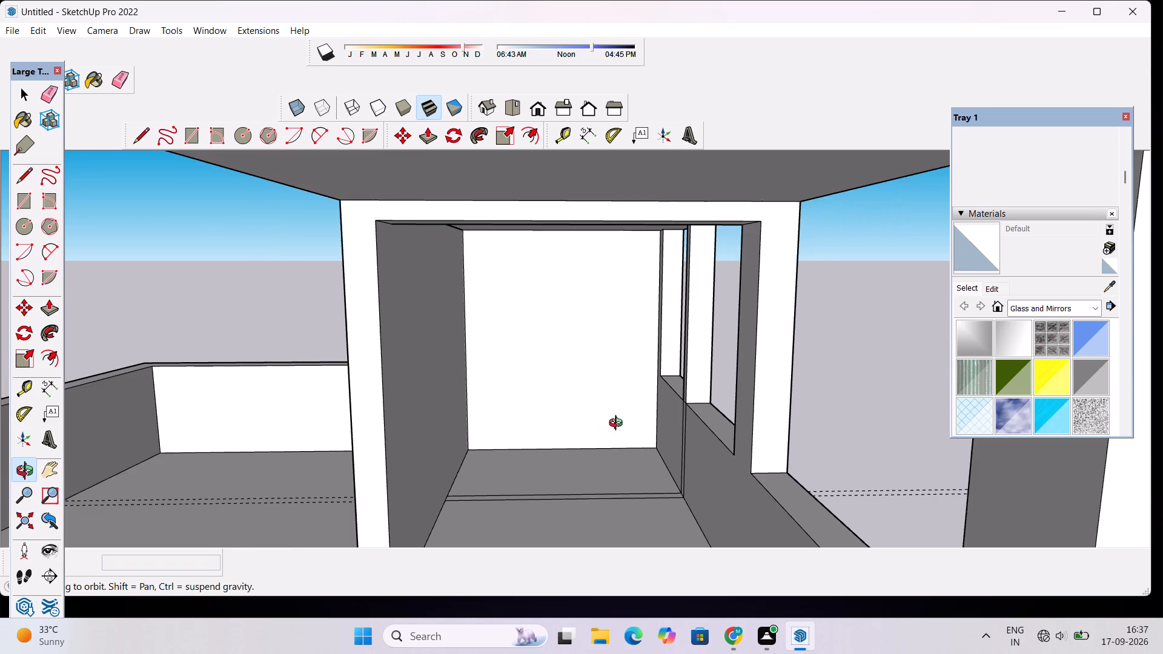
pyautogui.moveTo(618, 424); pyautogui.dragTo(618, 444)
# Push/Pull the 2' strip on the floor up 16' to window sill level as a low partition wall.
pyautogui.moveTo(609, 481); pyautogui.dragTo(609, 463)
pyautogui.scroll(2, 609, 463)
pyautogui.moveTo(607, 471); pyautogui.dragTo(590, 460)
pyautogui.moveTo(590, 460); pyautogui.dragTo(608, 469)
pyautogui.press('p')
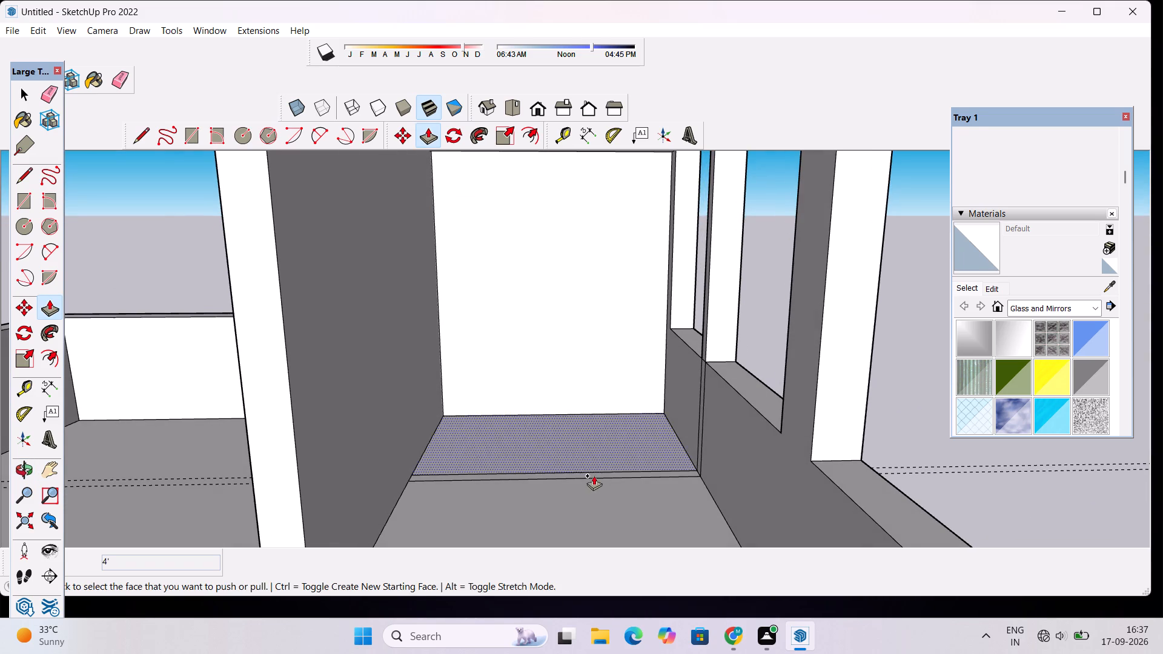
pyautogui.click(594, 475)
pyautogui.scroll(-1, 589, 452)
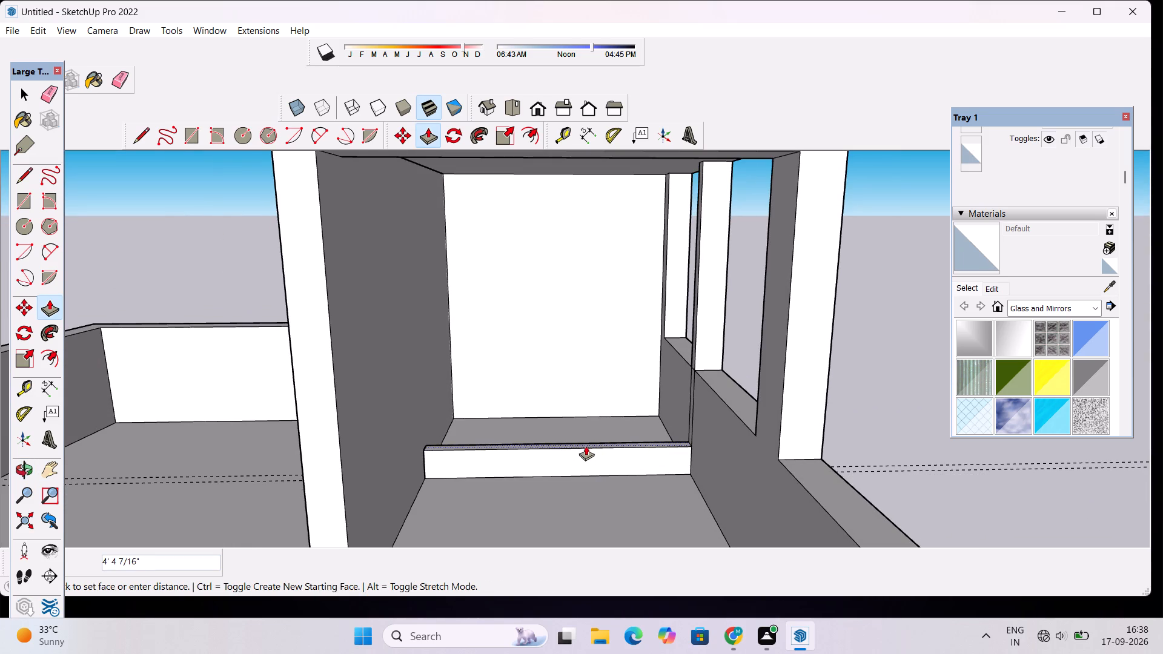
pyautogui.scroll(-2, 581, 410)
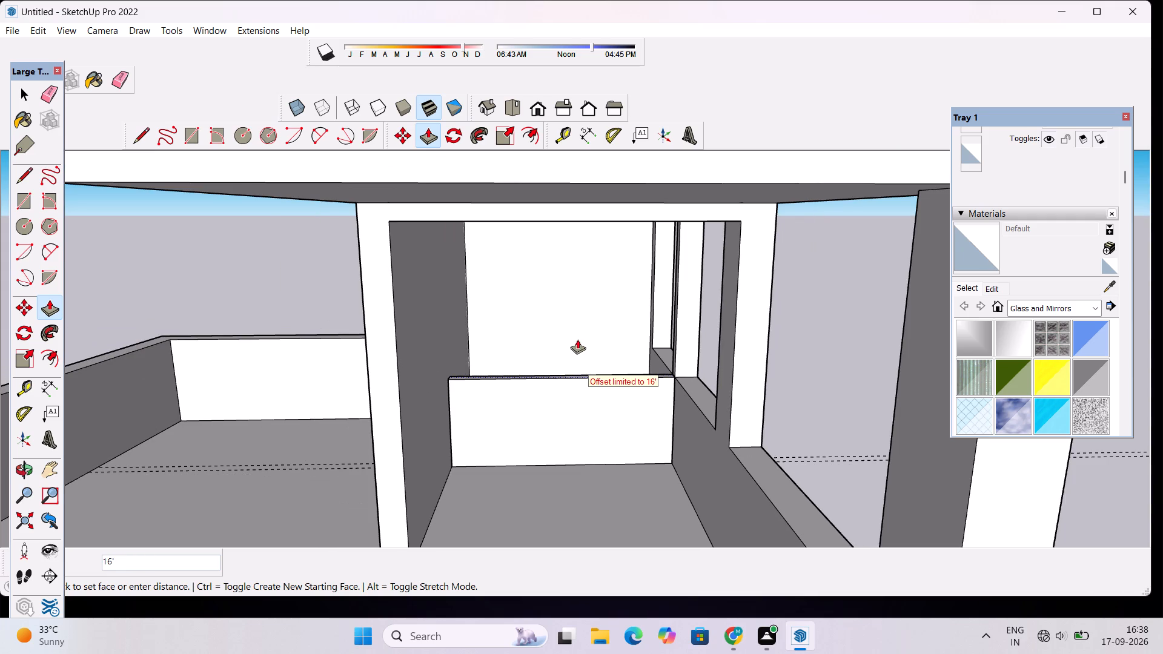
pyautogui.scroll(4, 577, 334)
pyautogui.click(577, 334)
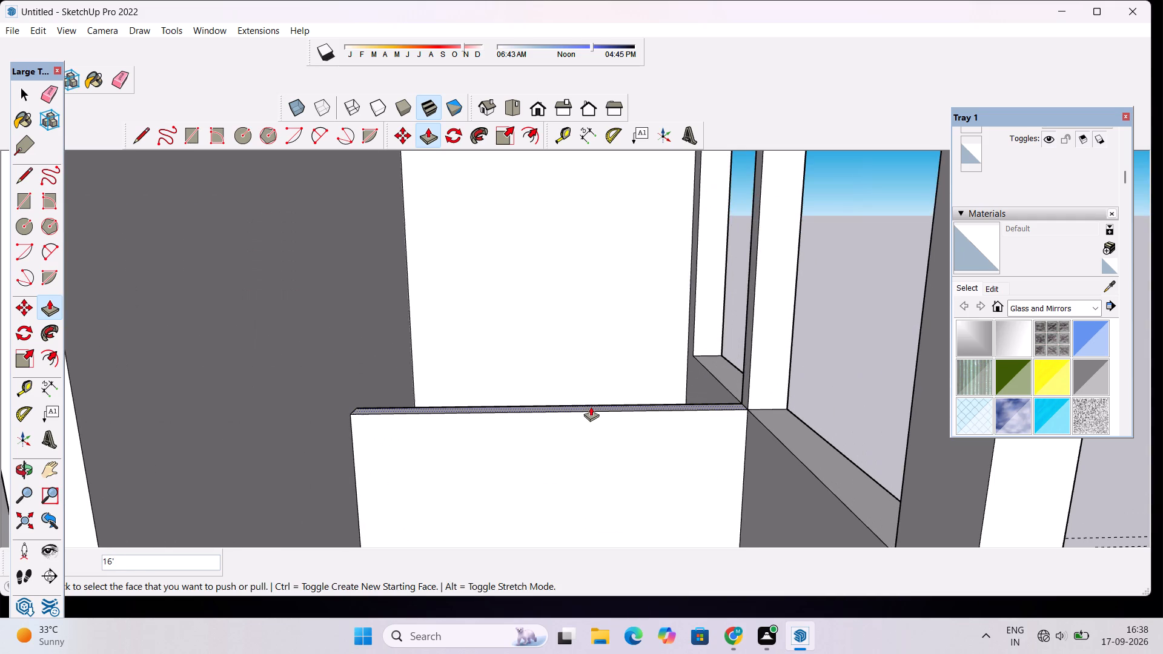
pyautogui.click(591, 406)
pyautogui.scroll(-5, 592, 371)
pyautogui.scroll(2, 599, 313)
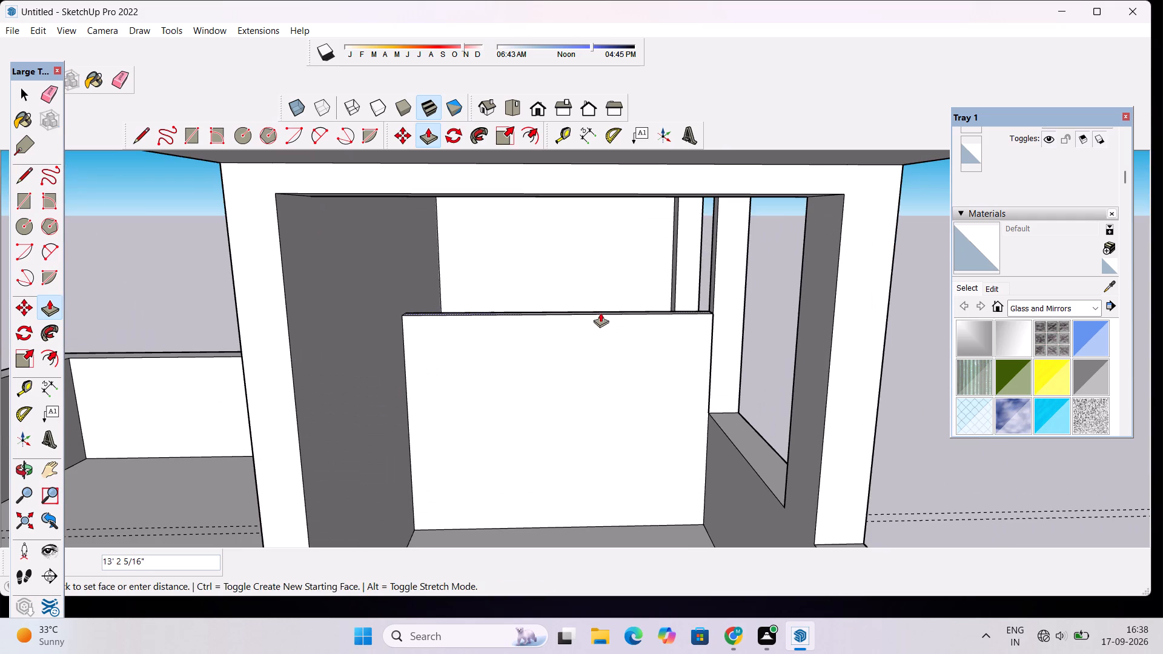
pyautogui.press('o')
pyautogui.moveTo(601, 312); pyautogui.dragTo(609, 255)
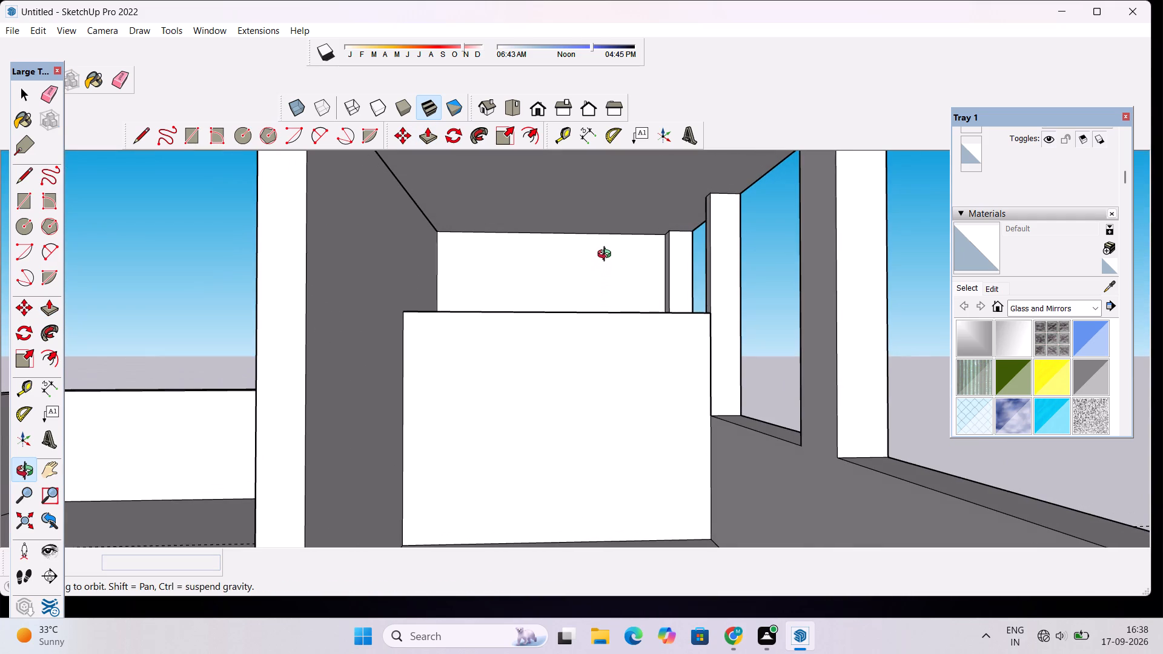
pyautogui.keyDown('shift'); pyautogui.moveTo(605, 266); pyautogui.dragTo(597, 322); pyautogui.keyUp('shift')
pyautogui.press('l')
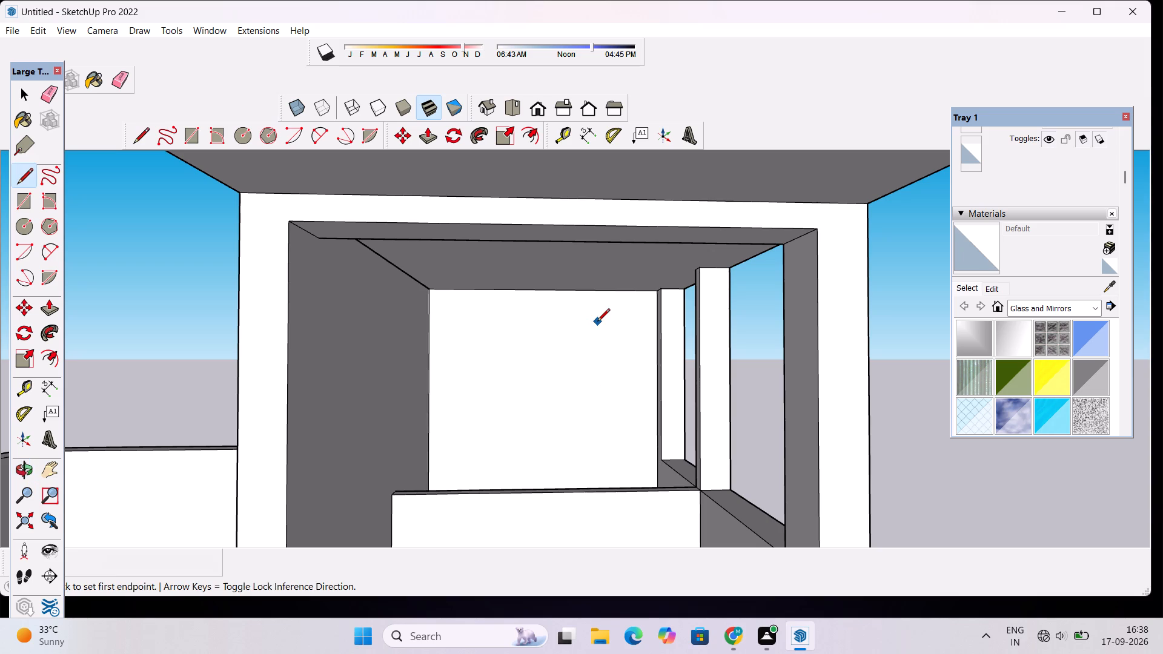
# Push/Pull the top of the low partition wall up about 29' to the ceiling.
pyautogui.press('p')
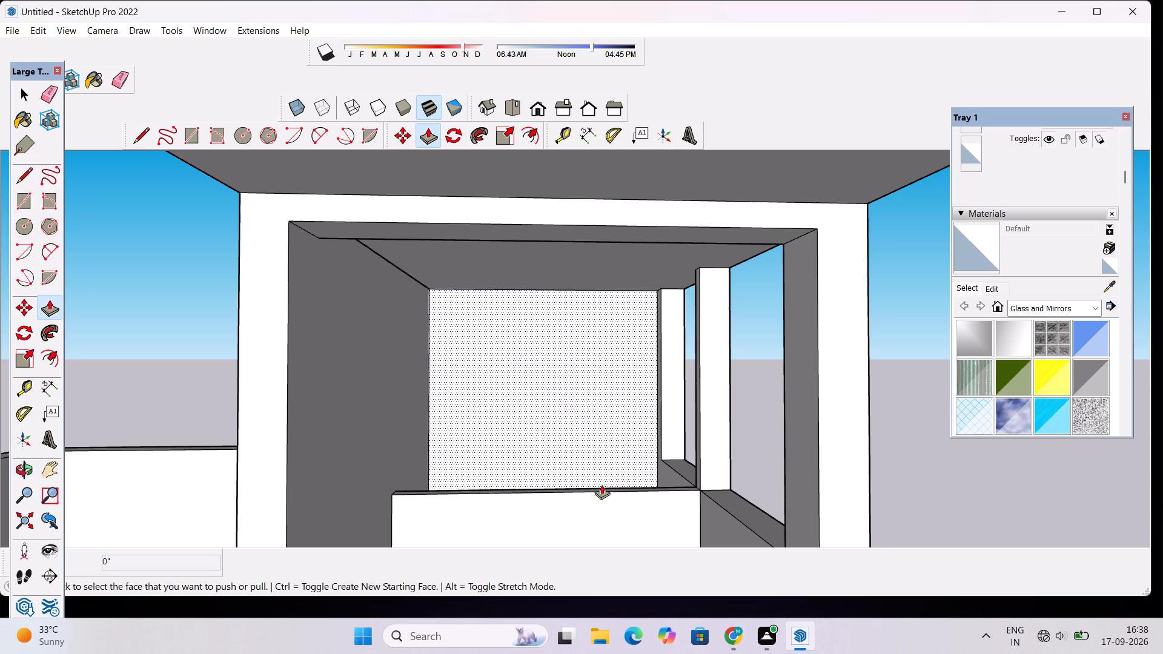
pyautogui.click(603, 489)
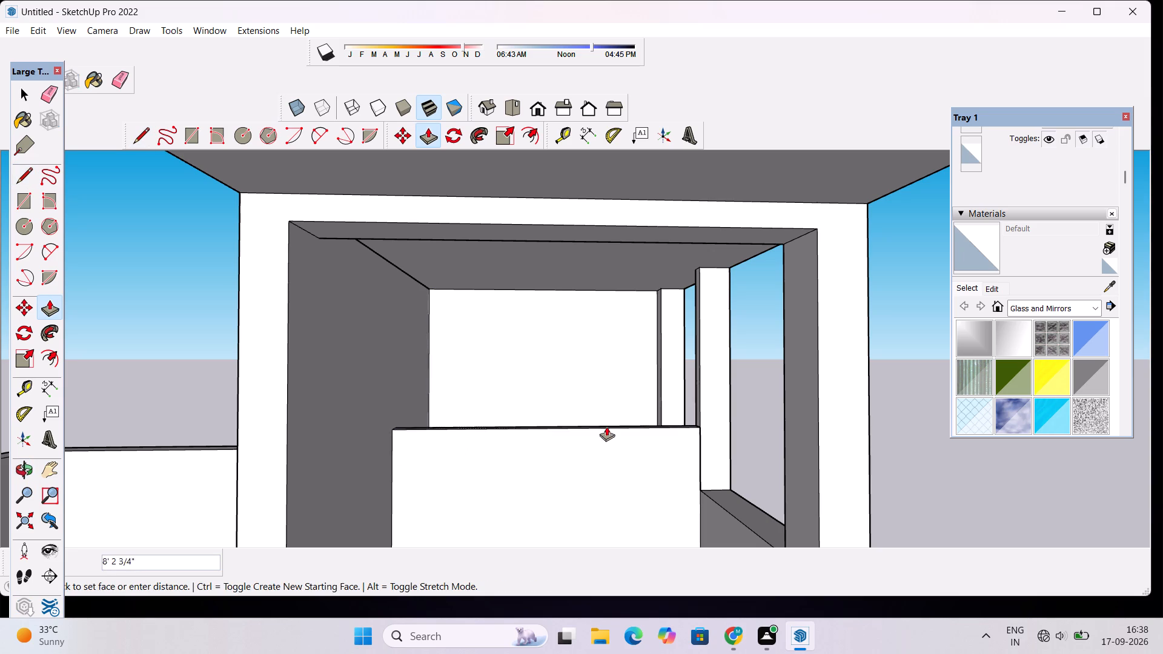
pyautogui.click(706, 265)
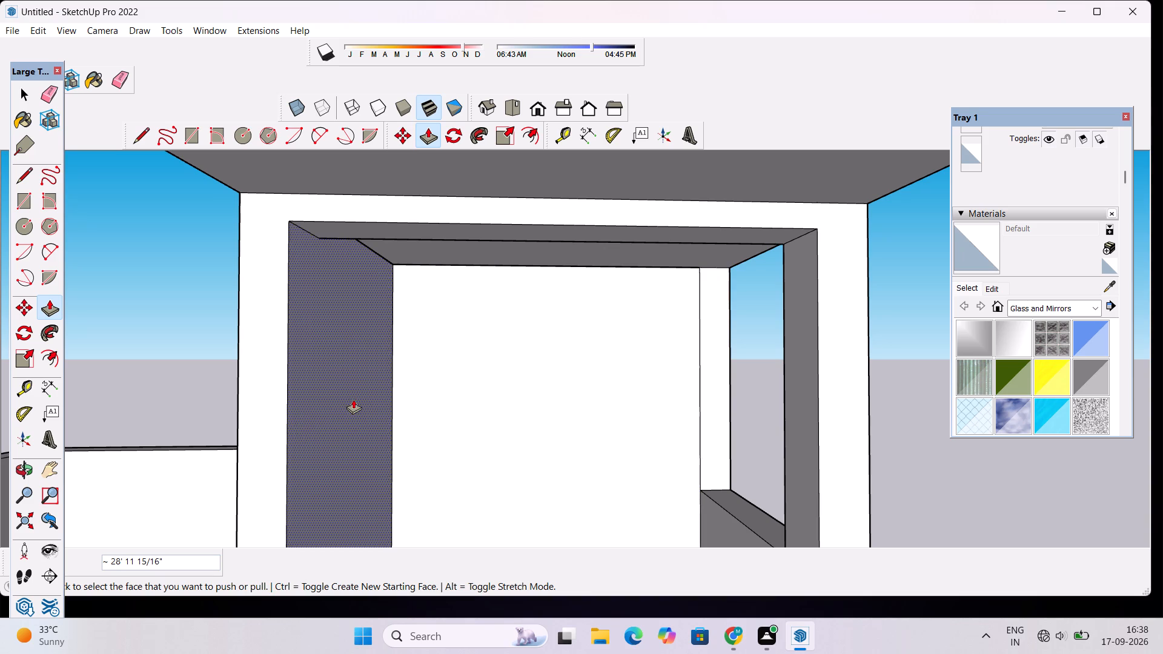
# Examine the full-height partition wall and its junction with the window mullion from the front and inside the room.
pyautogui.press('o')
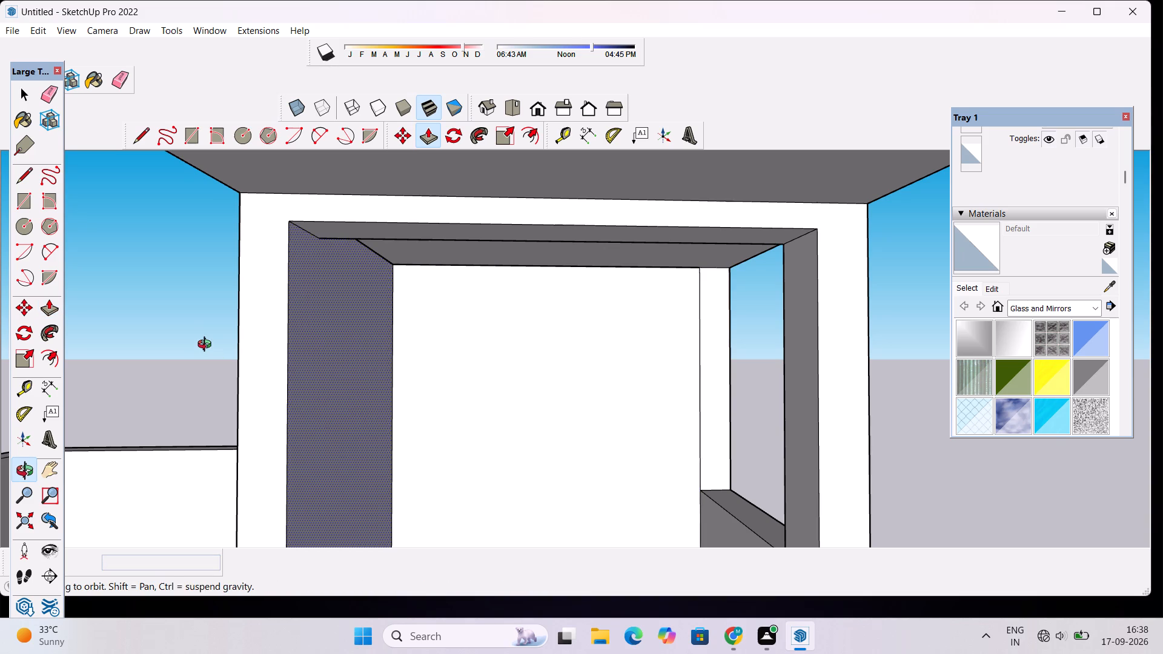
pyautogui.scroll(-3, 207, 343)
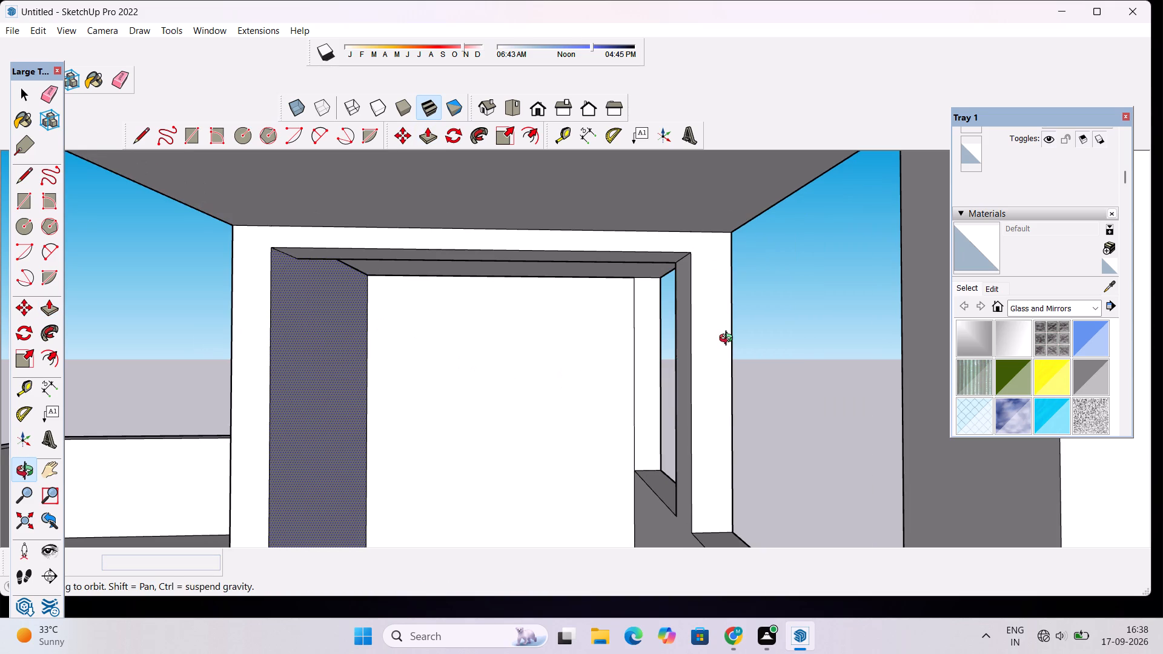
pyautogui.click(729, 340)
pyautogui.press('space')
pyautogui.press('space')
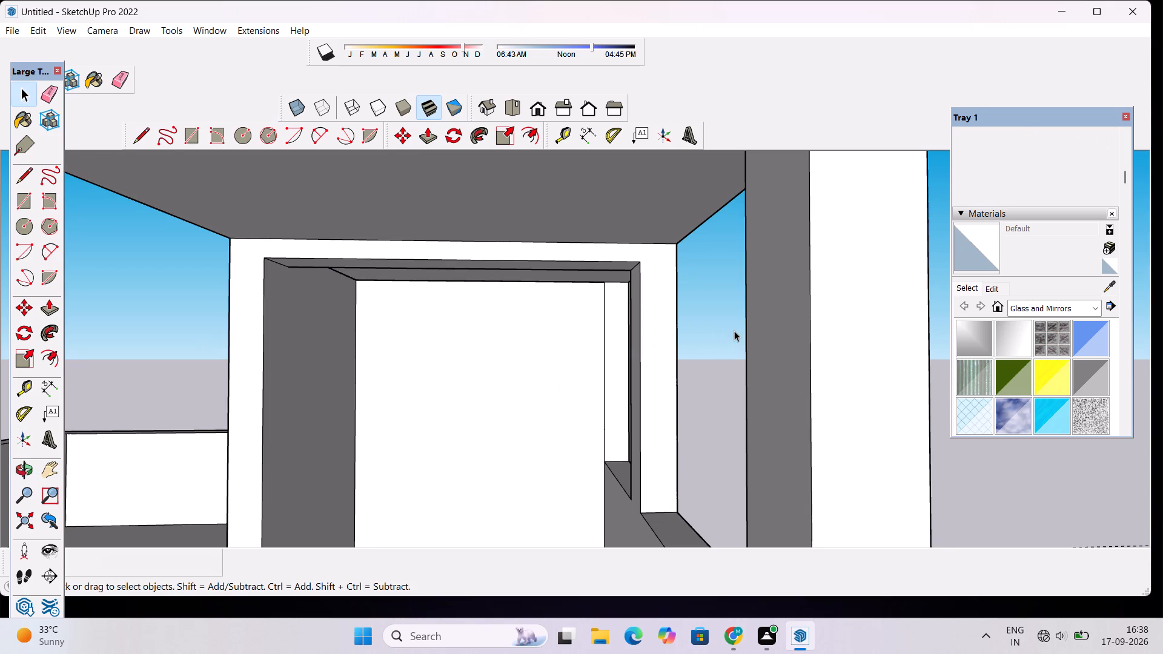
pyautogui.press('o')
pyautogui.moveTo(714, 314); pyautogui.dragTo(702, 245)
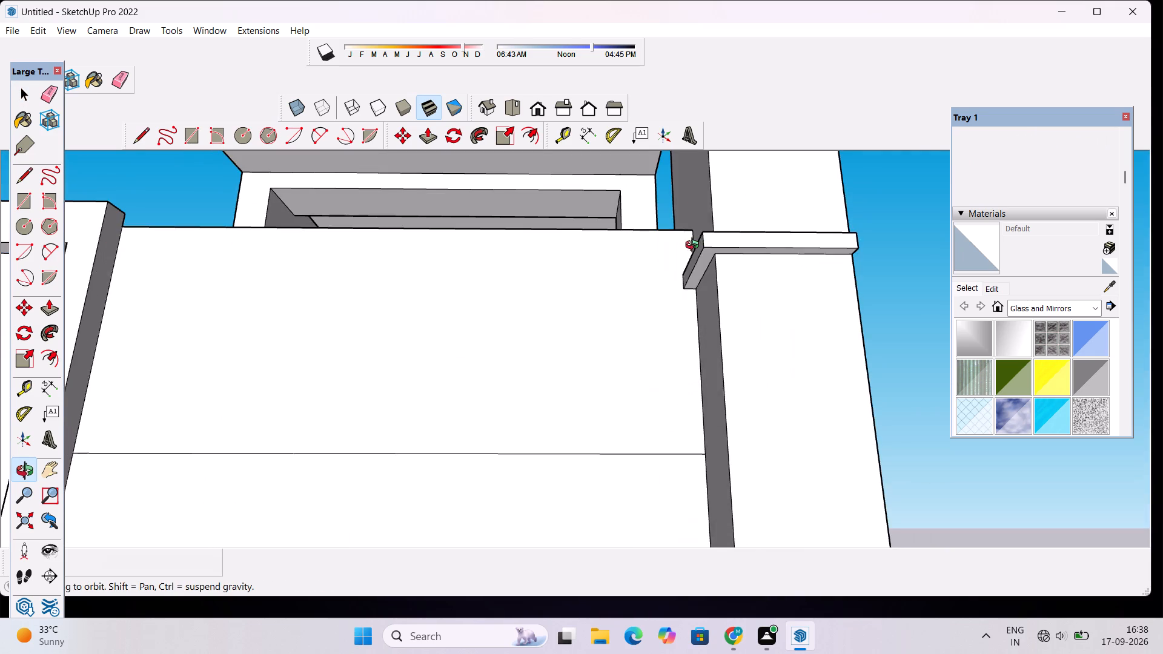
pyautogui.moveTo(694, 249); pyautogui.dragTo(691, 303)
pyautogui.scroll(-4, 691, 303)
pyautogui.keyDown('shift'); pyautogui.moveTo(684, 291); pyautogui.dragTo(728, 423); pyautogui.keyUp('shift')
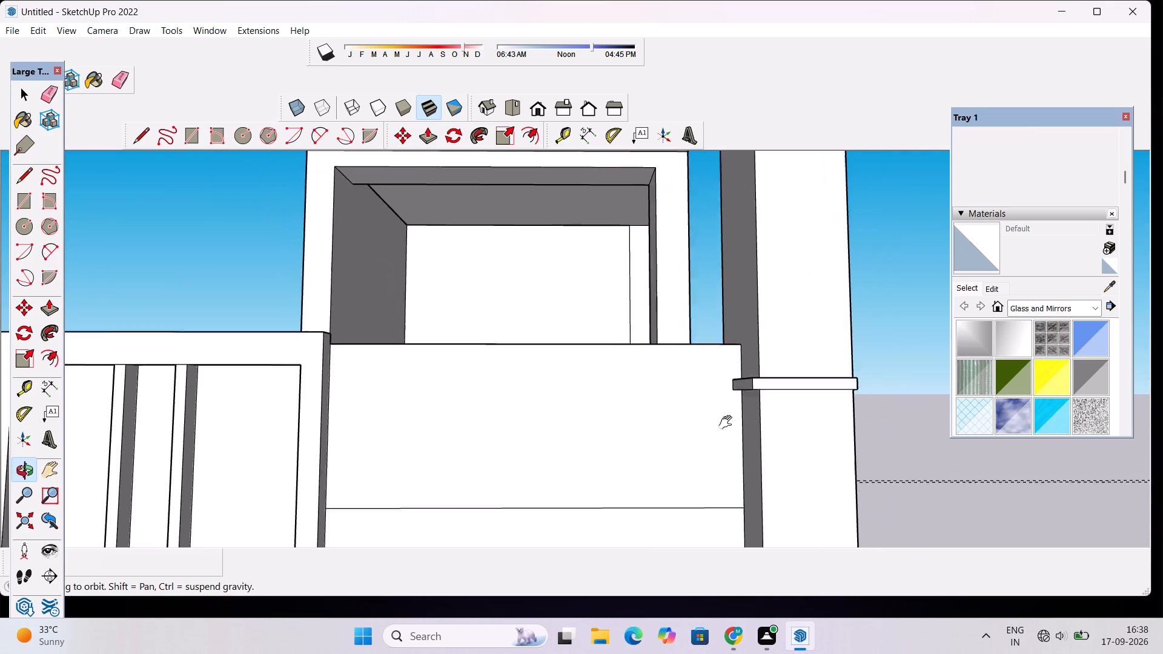
pyautogui.keyDown('shift'); pyautogui.moveTo(728, 423); pyautogui.dragTo(735, 446); pyautogui.keyUp('shift')
pyautogui.scroll(7, 617, 269)
pyautogui.scroll(-3, 617, 269)
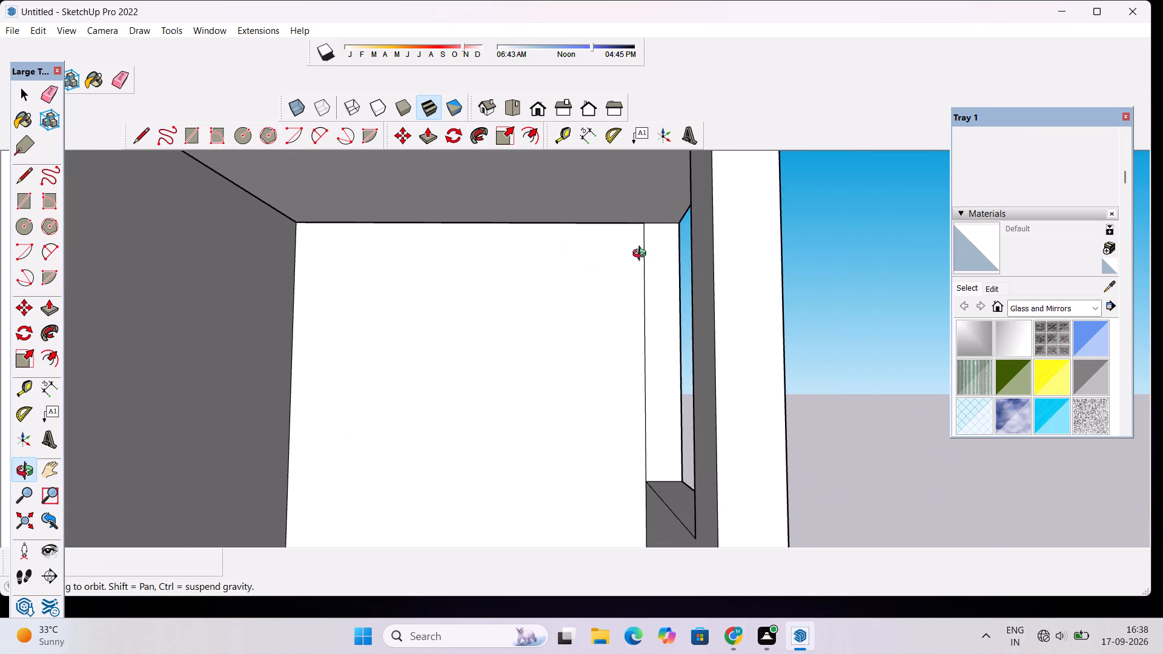
pyautogui.moveTo(645, 299); pyautogui.dragTo(635, 282)
pyautogui.scroll(-4, 635, 282)
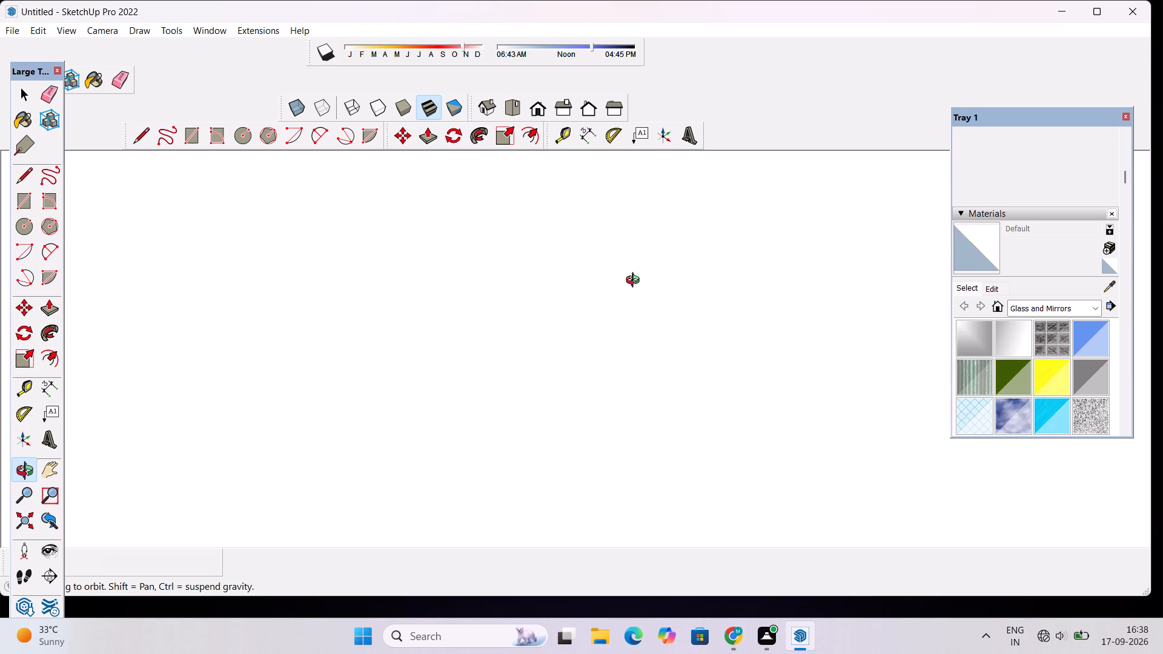
# Push/Pull the side window's rear jamb about 22' 8" to the mullion, filling the opening behind the partition wall.
pyautogui.click(534, 108)
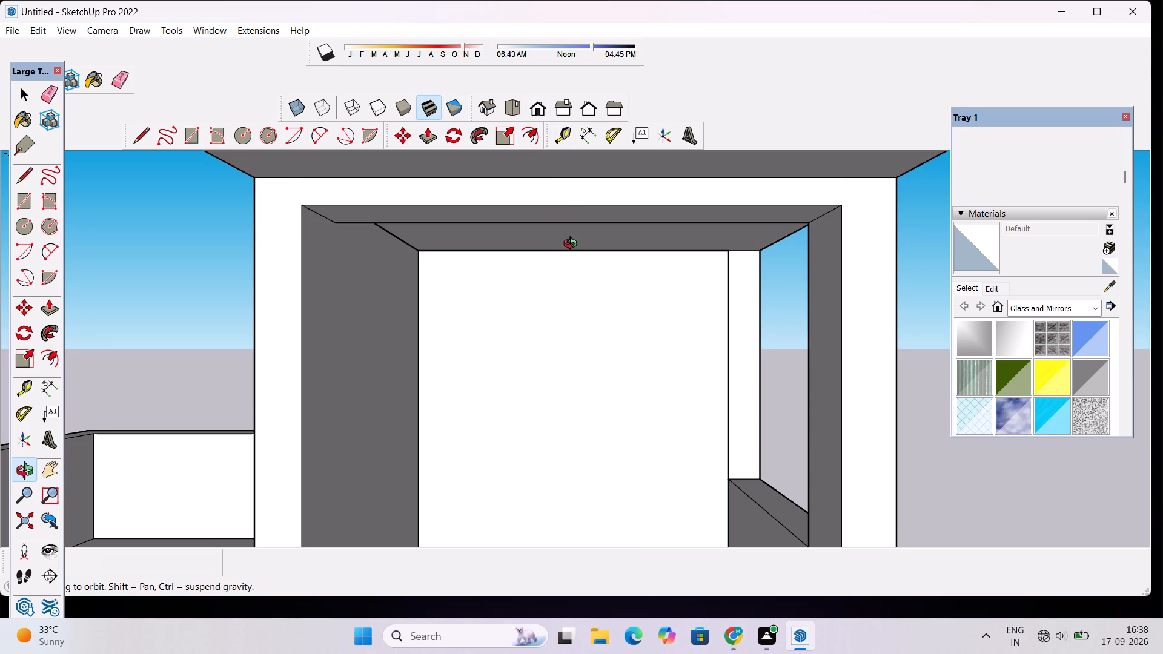
pyautogui.scroll(-3, 573, 245)
pyautogui.moveTo(682, 287); pyautogui.dragTo(371, 315)
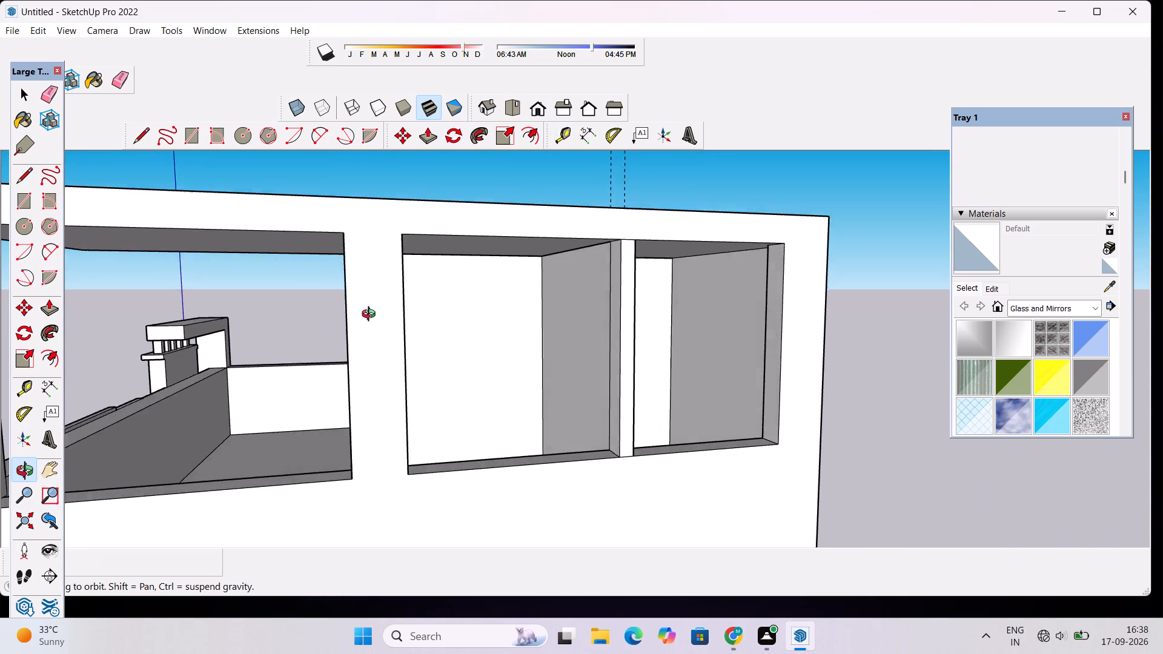
pyautogui.moveTo(371, 315); pyautogui.dragTo(253, 330)
pyautogui.moveTo(521, 446); pyautogui.dragTo(542, 481)
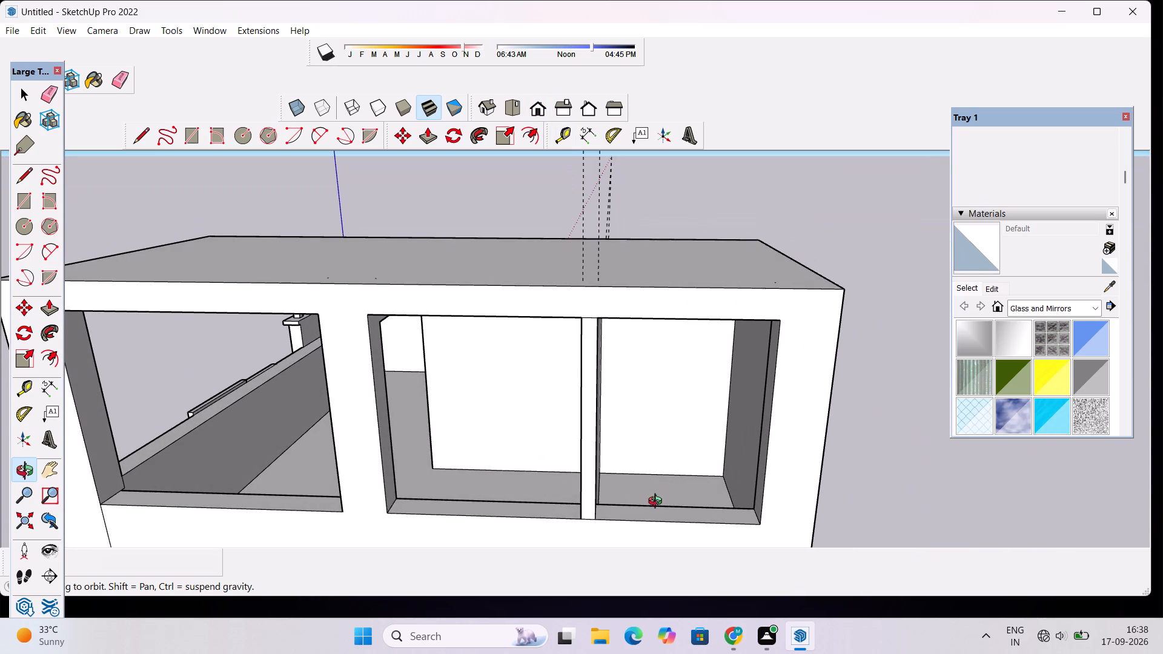
pyautogui.moveTo(658, 503); pyautogui.dragTo(658, 448)
pyautogui.scroll(3, 660, 434)
pyautogui.moveTo(714, 443); pyautogui.dragTo(789, 453)
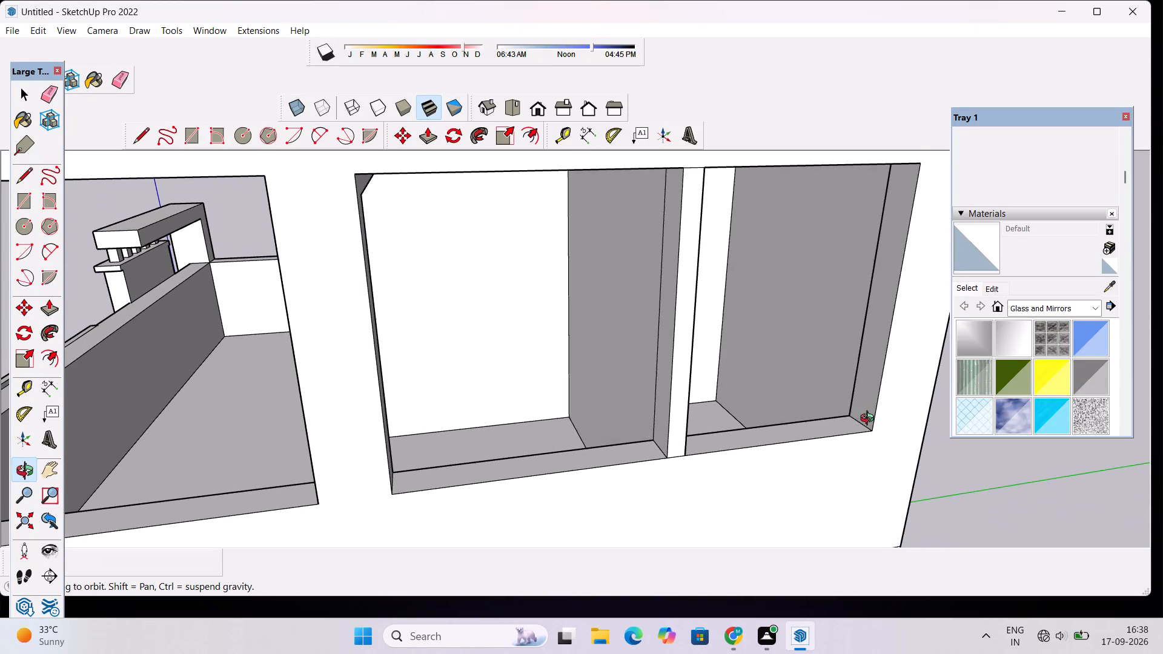
pyautogui.keyDown('shift'); pyautogui.moveTo(870, 414); pyautogui.dragTo(798, 414); pyautogui.keyUp('shift')
pyautogui.press('p')
pyautogui.click(797, 397)
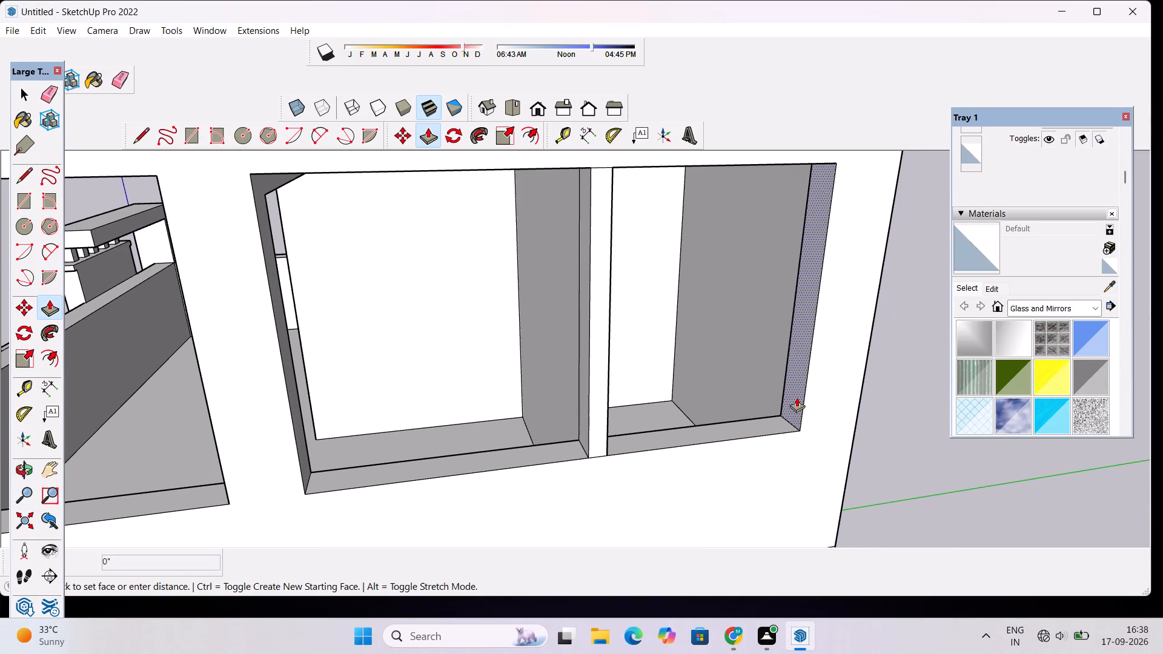
pyautogui.scroll(-2, 758, 396)
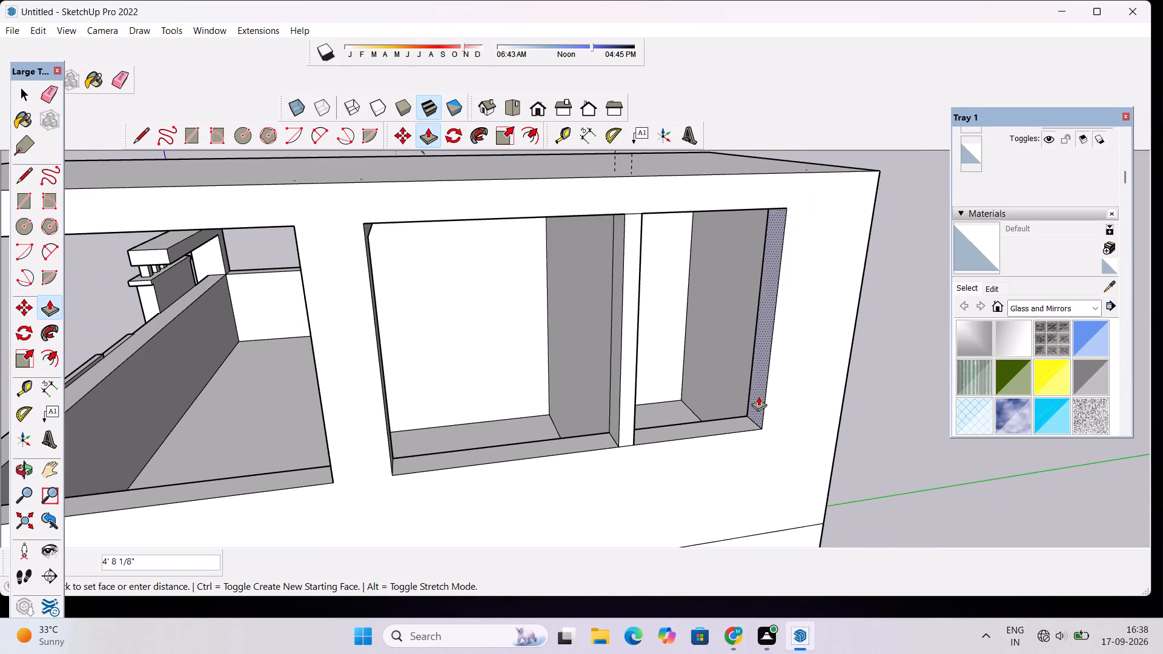
pyautogui.click(636, 444)
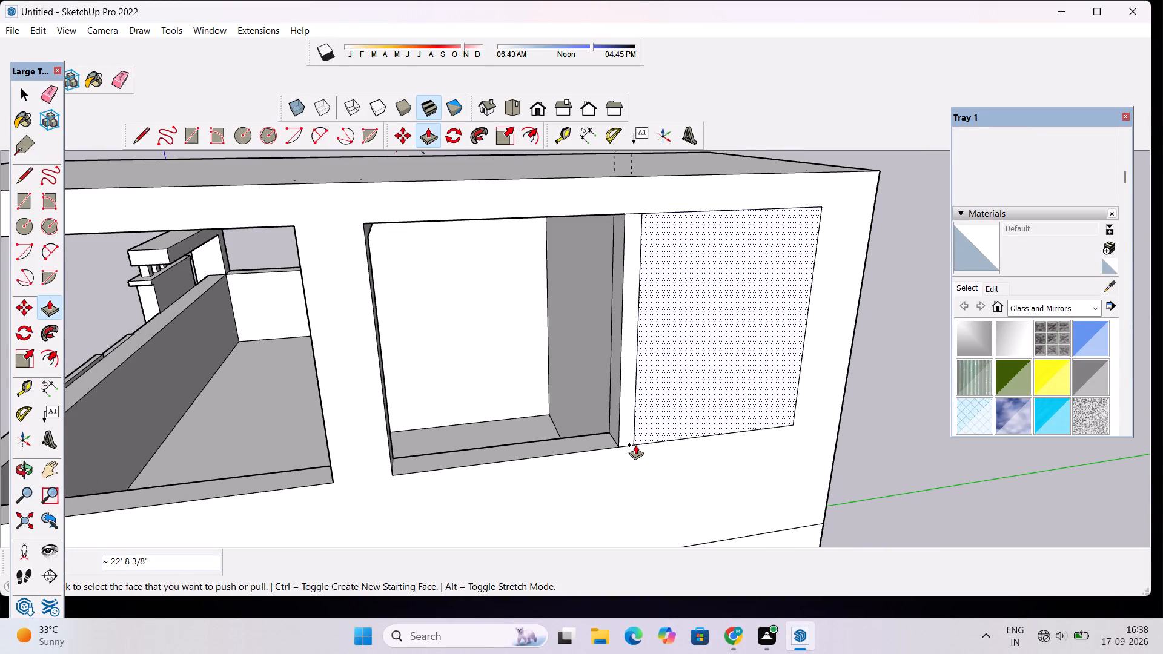
# Draw a door rectangle about 24' wide and 40' high on the partition wall, rising from the floor line.
pyautogui.press('o')
pyautogui.moveTo(610, 452); pyautogui.dragTo(829, 415)
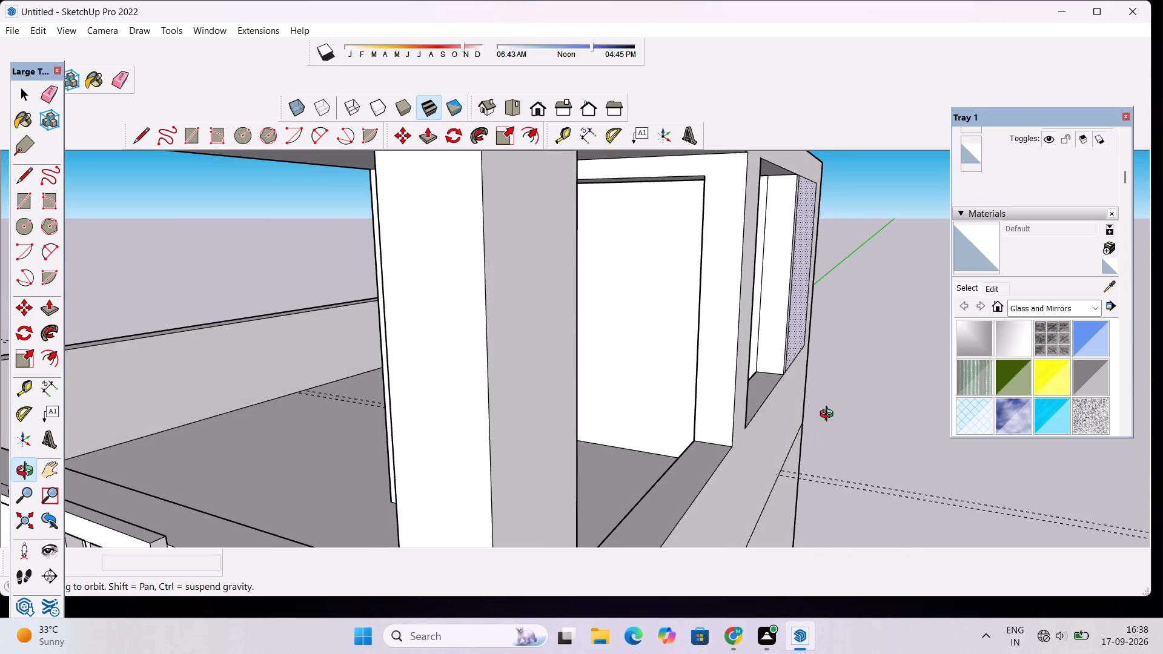
pyautogui.moveTo(659, 417); pyautogui.dragTo(728, 419)
pyautogui.scroll(2, 700, 414)
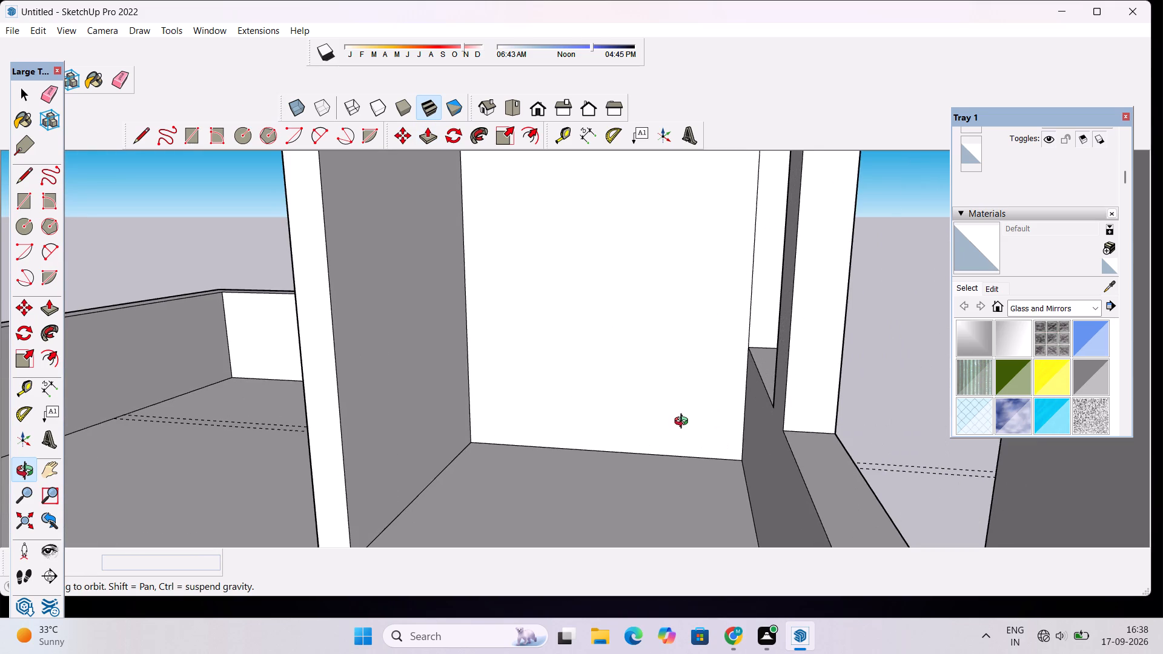
pyautogui.moveTo(684, 423); pyautogui.dragTo(711, 416)
pyautogui.keyDown('shift'); pyautogui.moveTo(711, 416); pyautogui.dragTo(665, 435); pyautogui.keyUp('shift')
pyautogui.scroll(-2, 663, 435)
pyautogui.moveTo(574, 435); pyautogui.dragTo(607, 419)
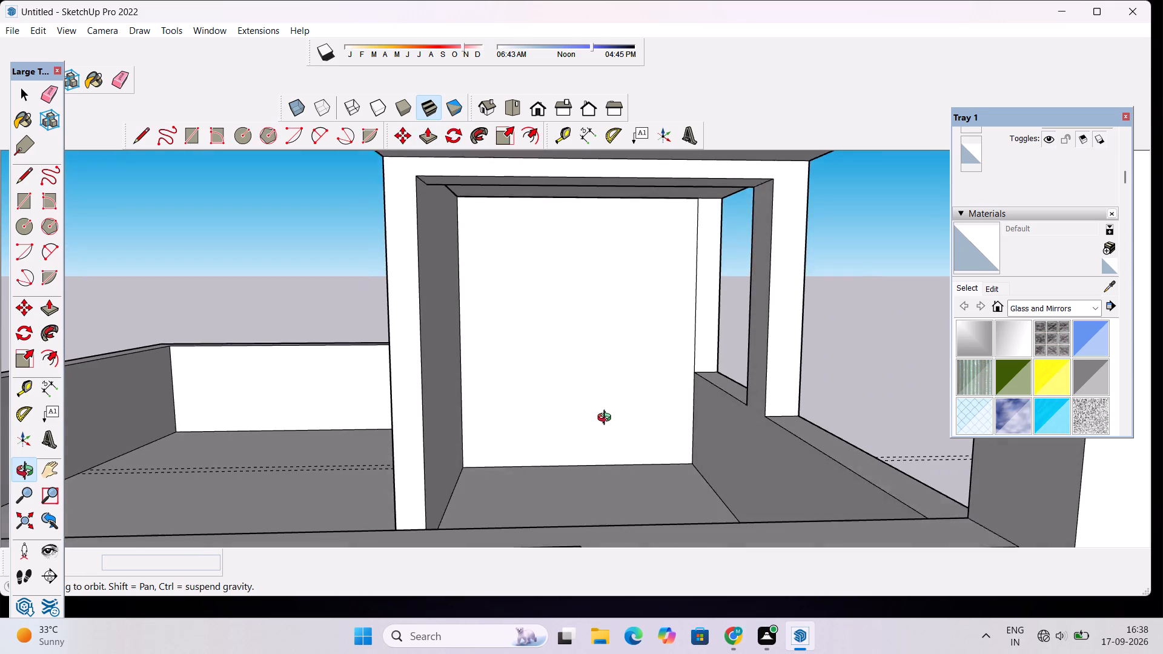
pyautogui.moveTo(607, 419); pyautogui.dragTo(607, 415)
pyautogui.scroll(1, 605, 421)
pyautogui.moveTo(603, 428); pyautogui.dragTo(600, 436)
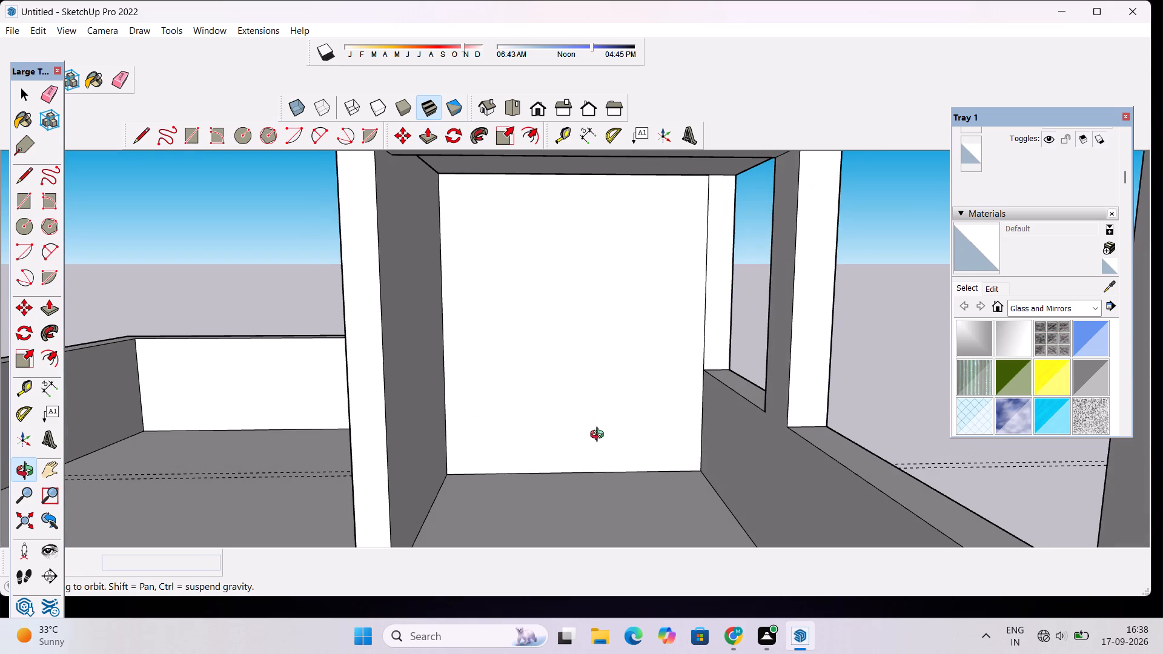
pyautogui.press('t')
pyautogui.press('r')
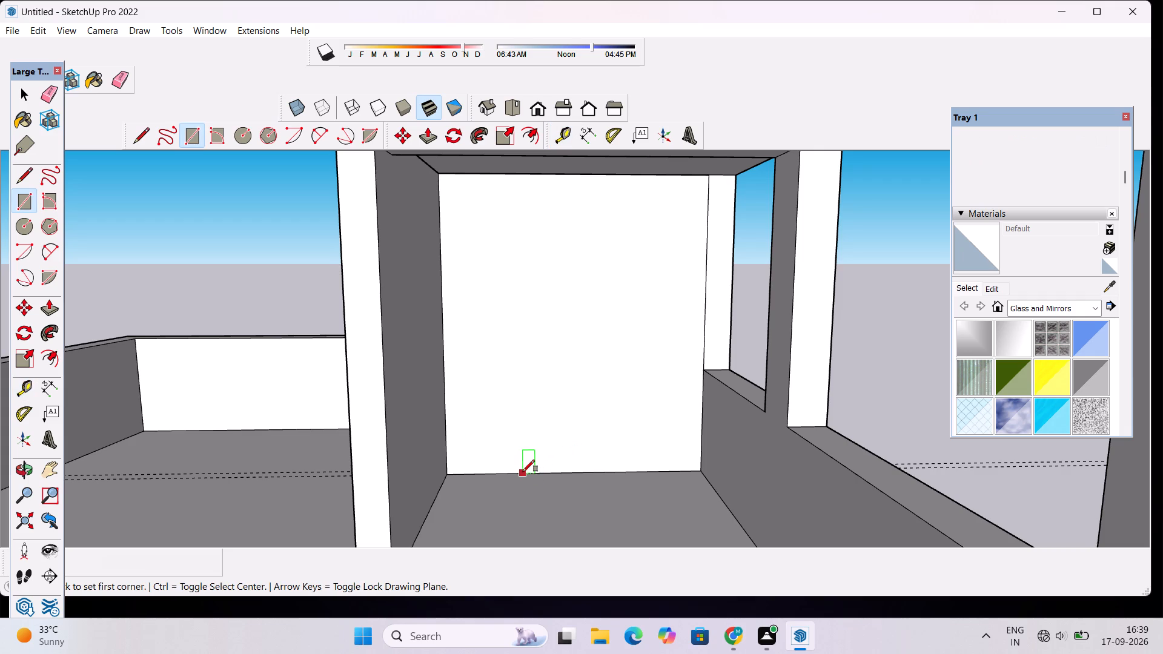
pyautogui.click(511, 472)
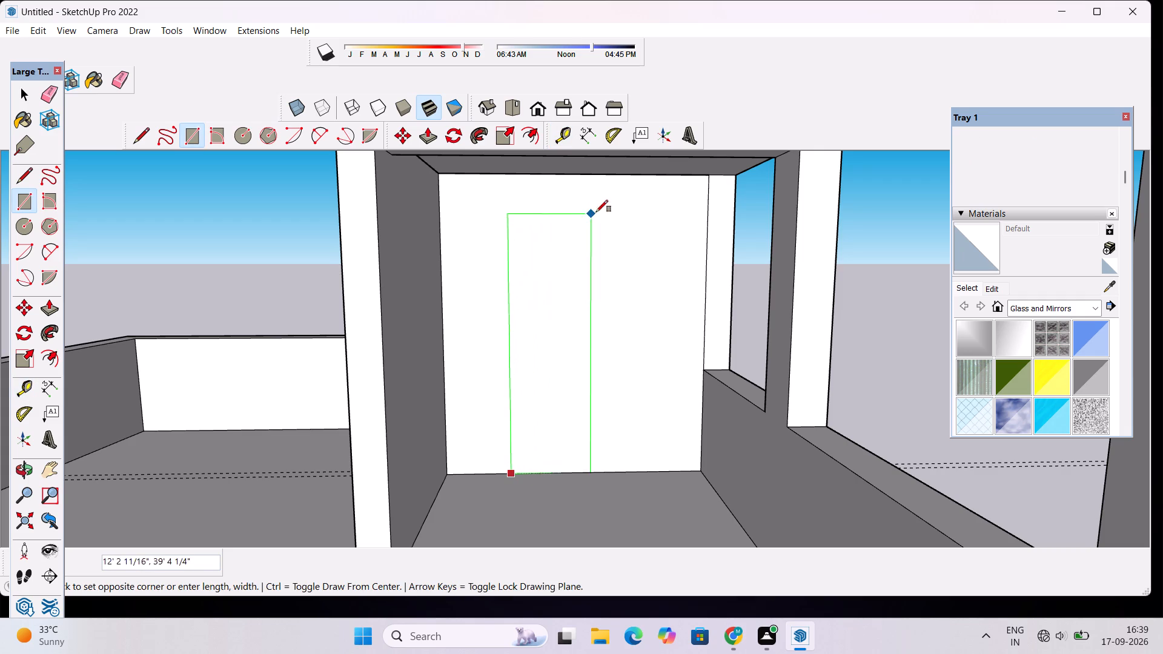
pyautogui.click(671, 214)
pyautogui.press('space')
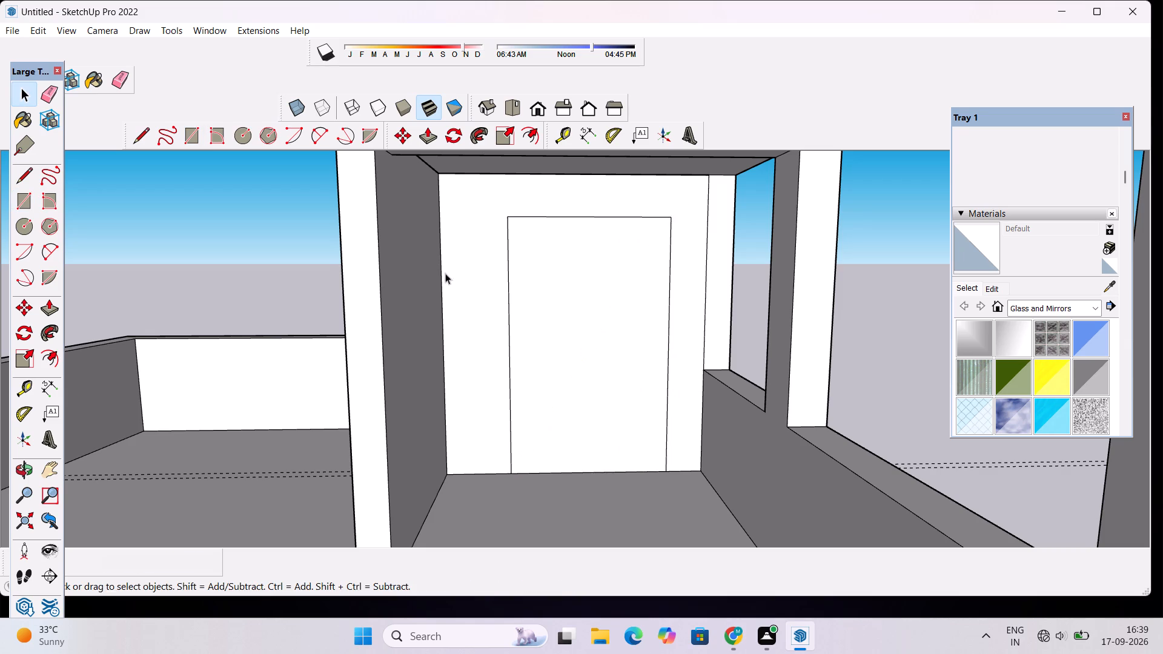
# Erase the long horizontal guide lines crossing the house and the vertical guide lines above the canopy roof.
pyautogui.scroll(-12, 445, 270)
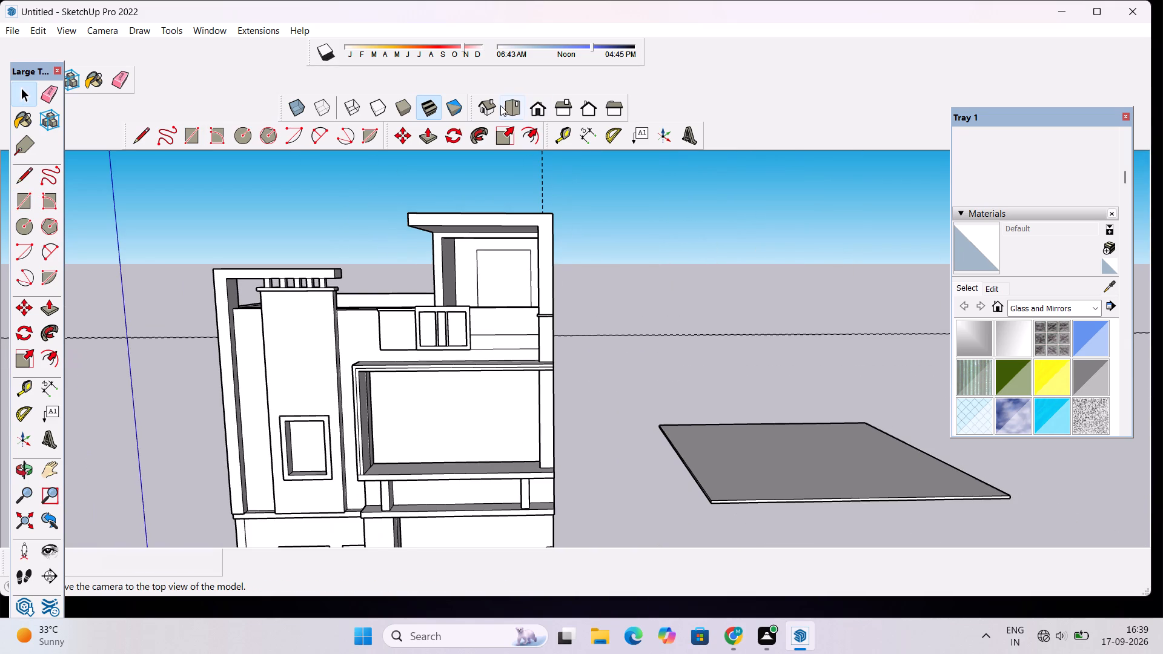
pyautogui.click(538, 109)
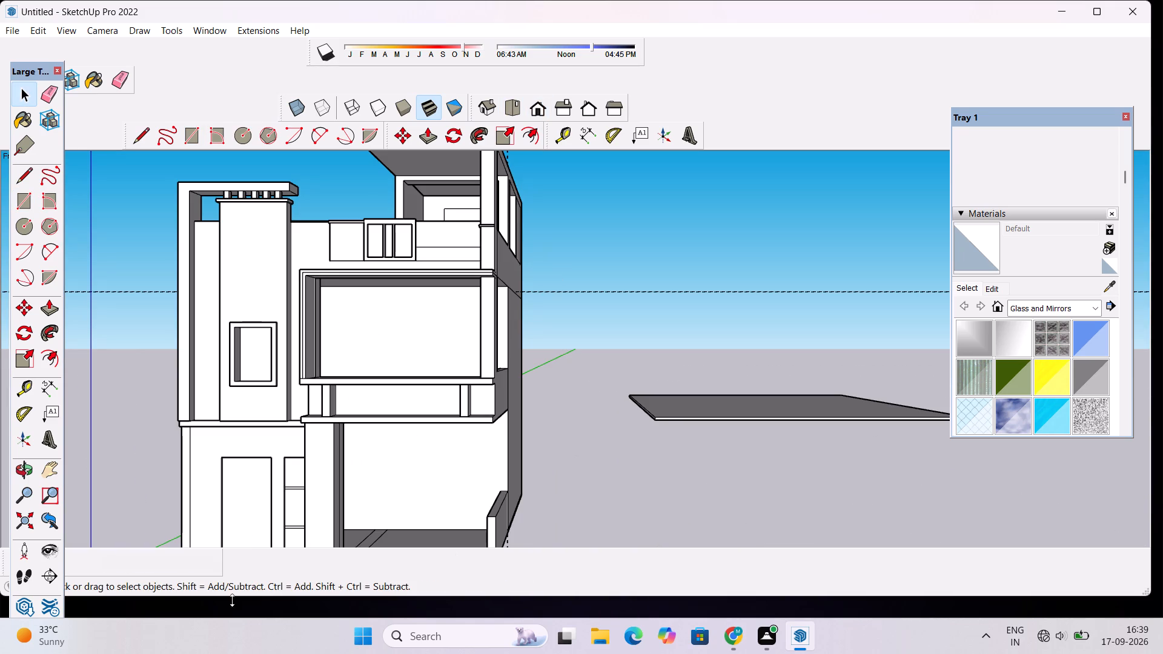
pyautogui.click(27, 470)
pyautogui.moveTo(399, 442); pyautogui.dragTo(492, 446)
pyautogui.scroll(-2, 493, 445)
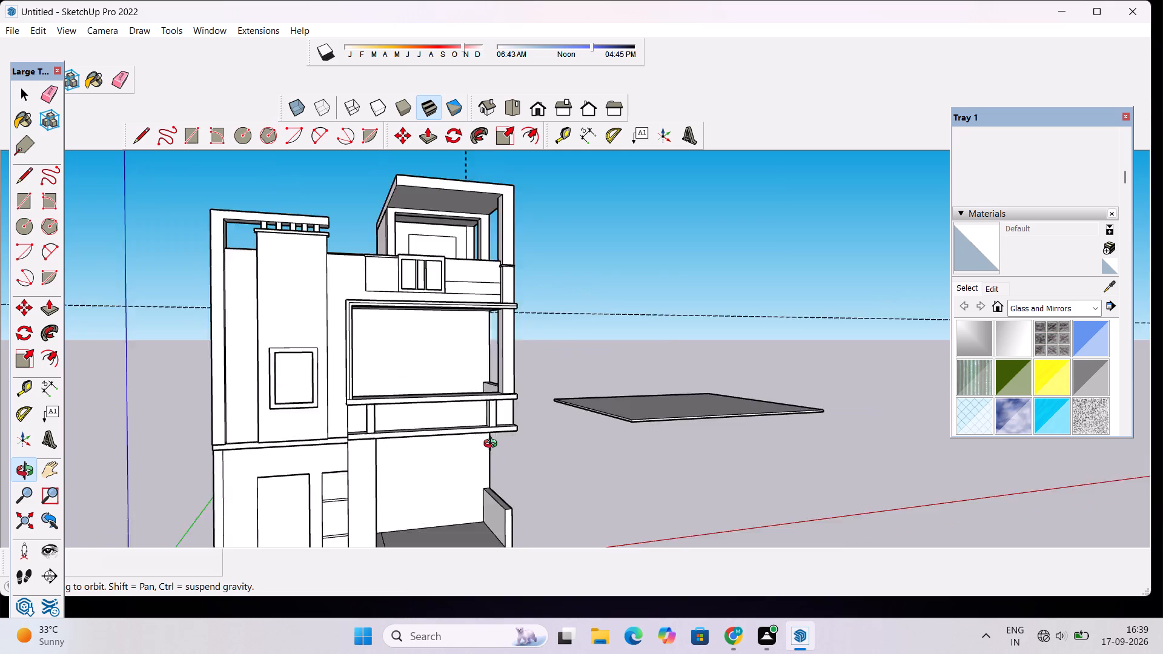
pyautogui.scroll(-8, 493, 445)
pyautogui.moveTo(621, 405); pyautogui.dragTo(472, 498)
pyautogui.scroll(9, 540, 335)
pyautogui.moveTo(462, 348); pyautogui.dragTo(525, 357)
pyautogui.scroll(-7, 525, 357)
pyautogui.press('e')
pyautogui.scroll(5, 251, 335)
pyautogui.moveTo(250, 333); pyautogui.dragTo(254, 343)
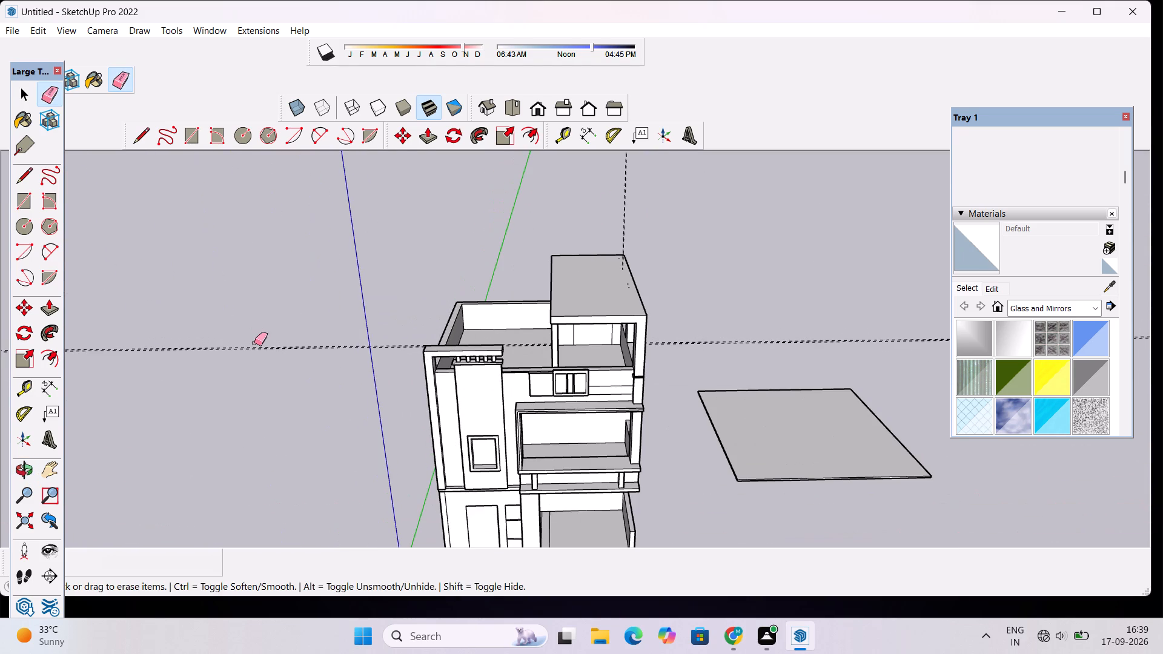
pyautogui.moveTo(254, 343); pyautogui.dragTo(255, 349)
pyautogui.moveTo(667, 232); pyautogui.dragTo(620, 223)
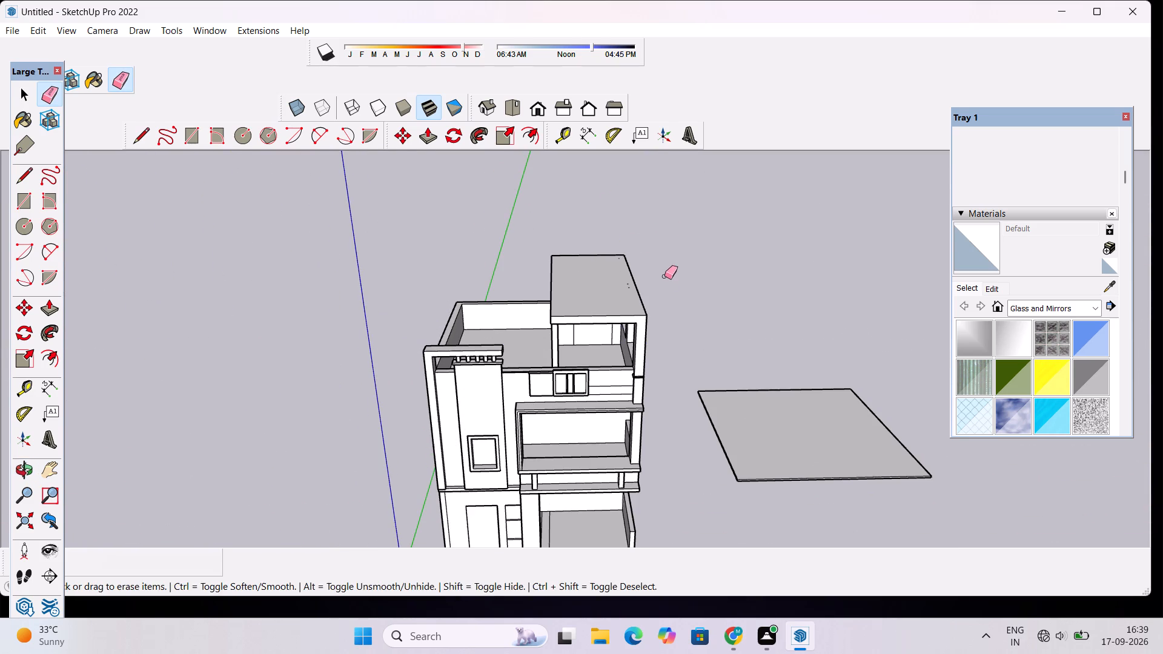
# Erase the leftover guide marks on top of the canopy roof slab, keeping its edges and faces intact.
pyautogui.scroll(3, 665, 283)
pyautogui.scroll(4, 612, 280)
pyautogui.moveTo(612, 272); pyautogui.dragTo(612, 285)
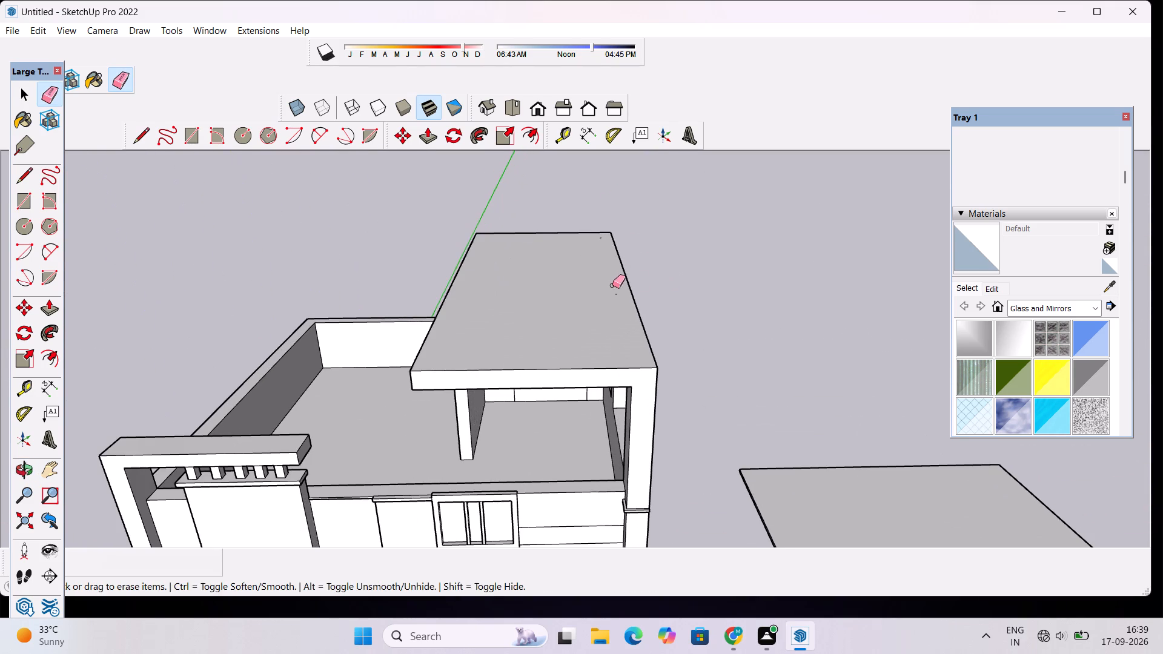
pyautogui.moveTo(612, 285); pyautogui.dragTo(614, 299)
pyautogui.moveTo(617, 285); pyautogui.dragTo(617, 293)
pyautogui.click(601, 233)
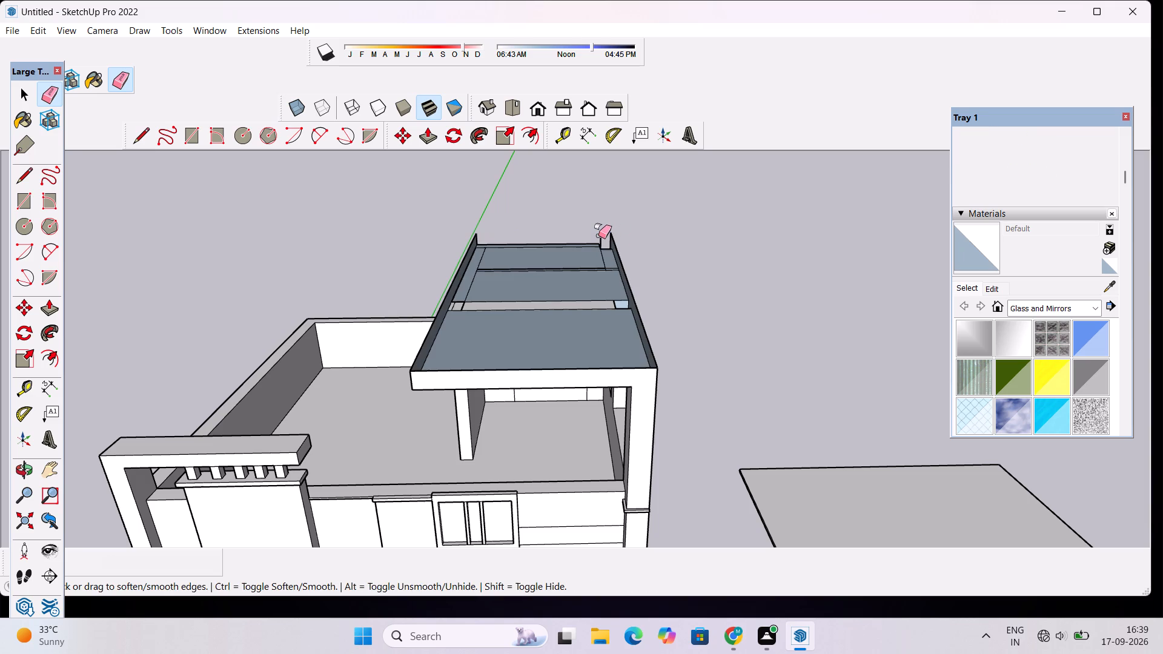
pyautogui.hotkey('ctrl', 'z')
pyautogui.scroll(5, 598, 236)
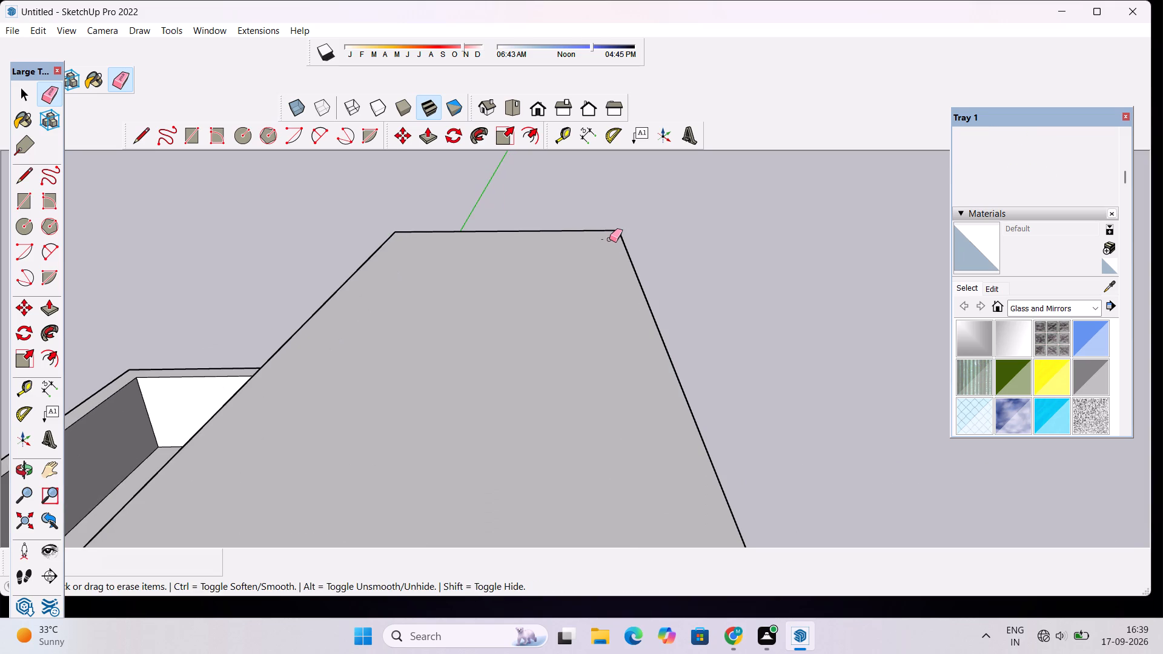
pyautogui.click(605, 240)
pyautogui.moveTo(605, 236); pyautogui.dragTo(605, 244)
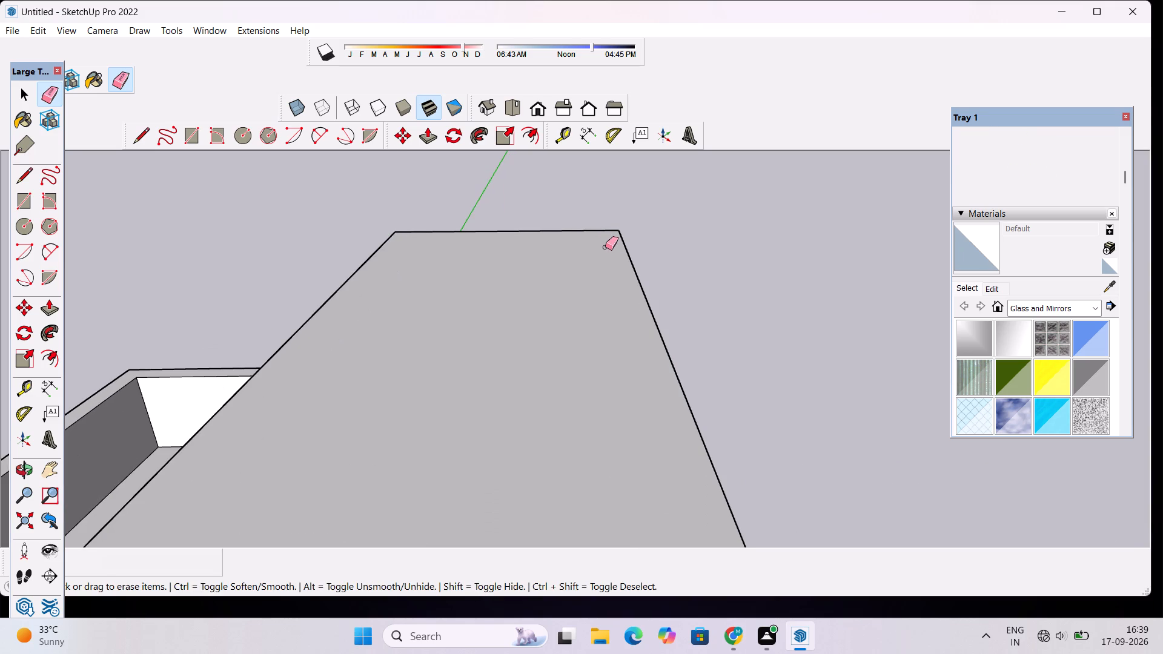
# Push/Pull the door rectangle on the partition wall beneath the canopy by 6".
pyautogui.press('o')
pyautogui.scroll(-10, 600, 256)
pyautogui.moveTo(514, 363); pyautogui.dragTo(950, 321)
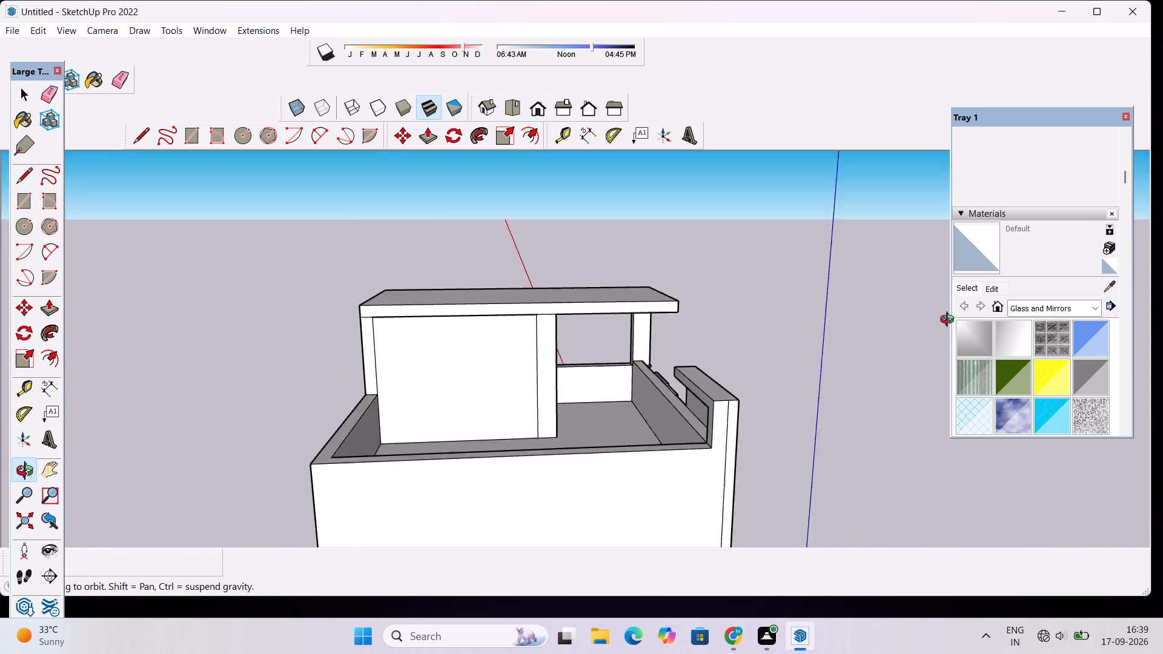
pyautogui.moveTo(950, 321); pyautogui.dragTo(650, 339)
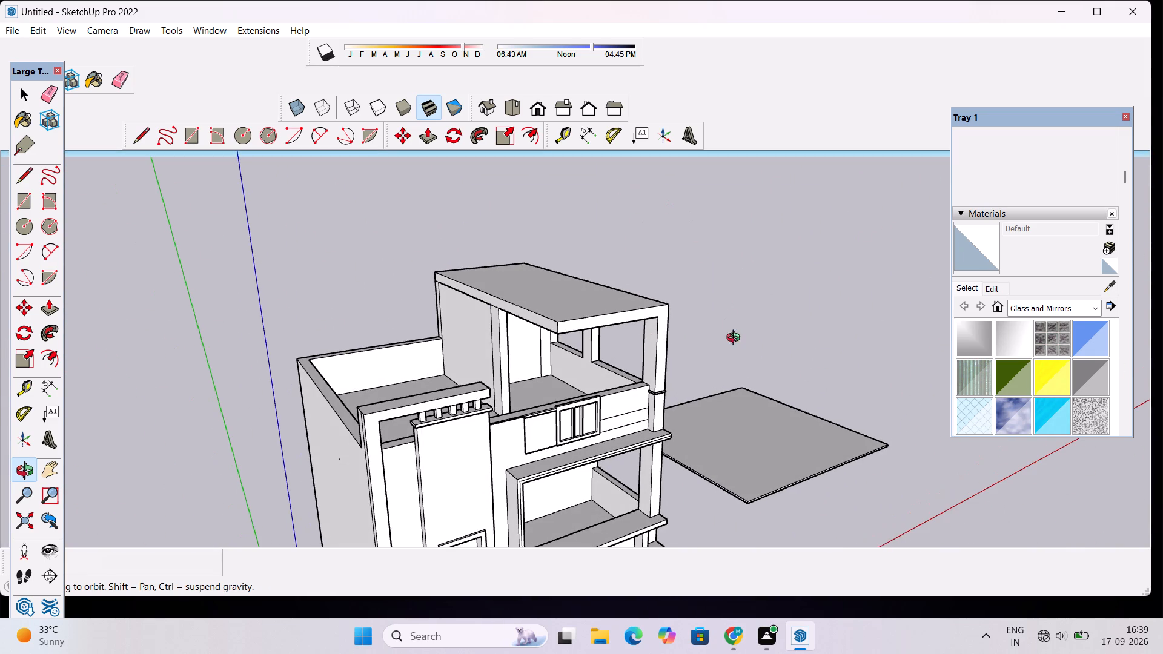
pyautogui.scroll(-4, 675, 337)
pyautogui.moveTo(795, 359); pyautogui.dragTo(614, 307)
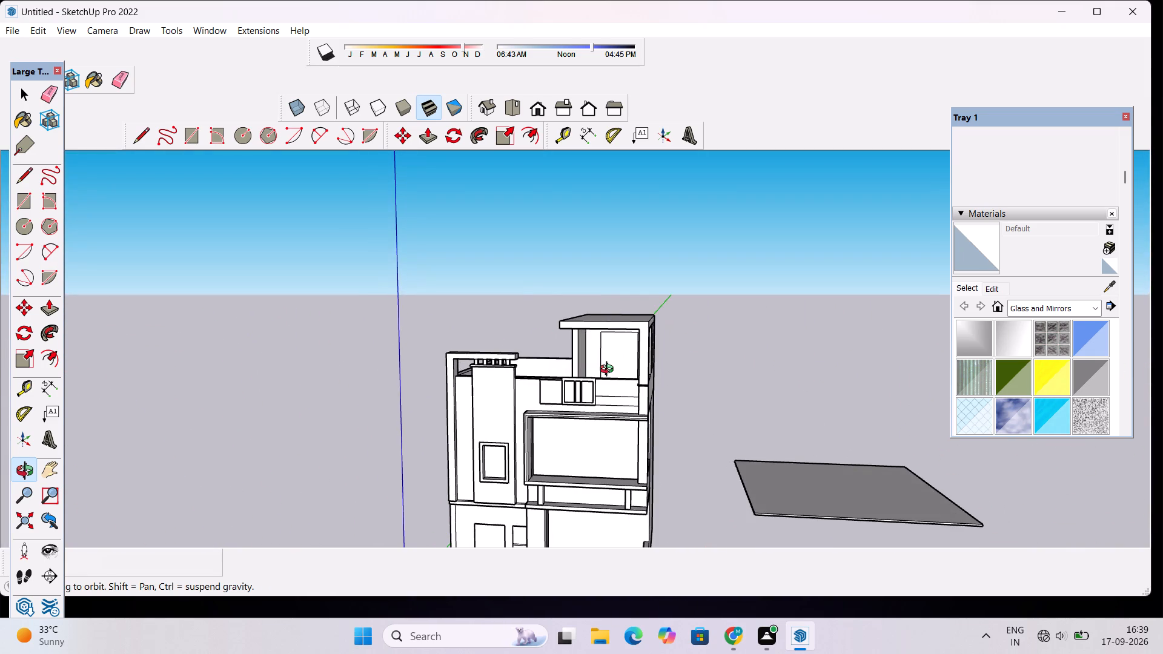
pyautogui.scroll(1, 609, 374)
pyautogui.scroll(-3, 609, 374)
pyautogui.moveTo(609, 374); pyautogui.dragTo(617, 412)
pyautogui.scroll(3, 617, 374)
pyautogui.keyDown('shift'); pyautogui.moveTo(626, 389); pyautogui.dragTo(668, 334); pyautogui.keyUp('shift')
pyautogui.scroll(1, 665, 324)
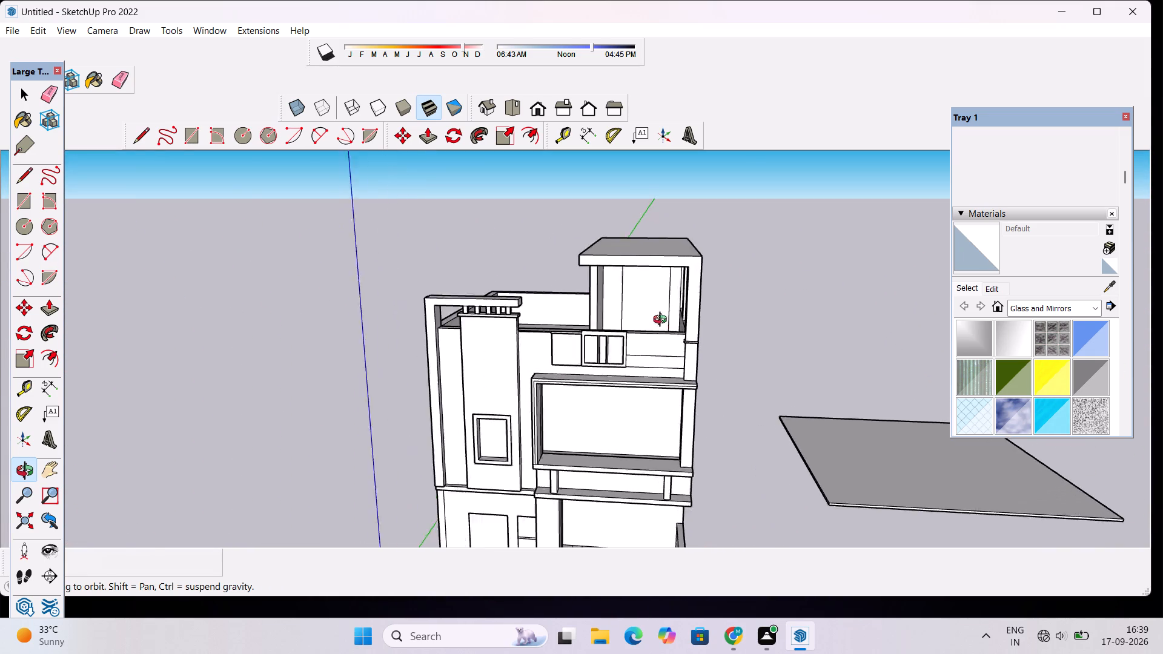
pyautogui.scroll(7, 663, 321)
pyautogui.moveTo(661, 298); pyautogui.dragTo(661, 312)
pyautogui.scroll(3, 661, 312)
pyautogui.keyDown('shift'); pyautogui.moveTo(661, 312); pyautogui.dragTo(648, 335); pyautogui.keyUp('shift')
pyautogui.scroll(2, 644, 337)
pyautogui.press('p')
pyautogui.click(624, 346)
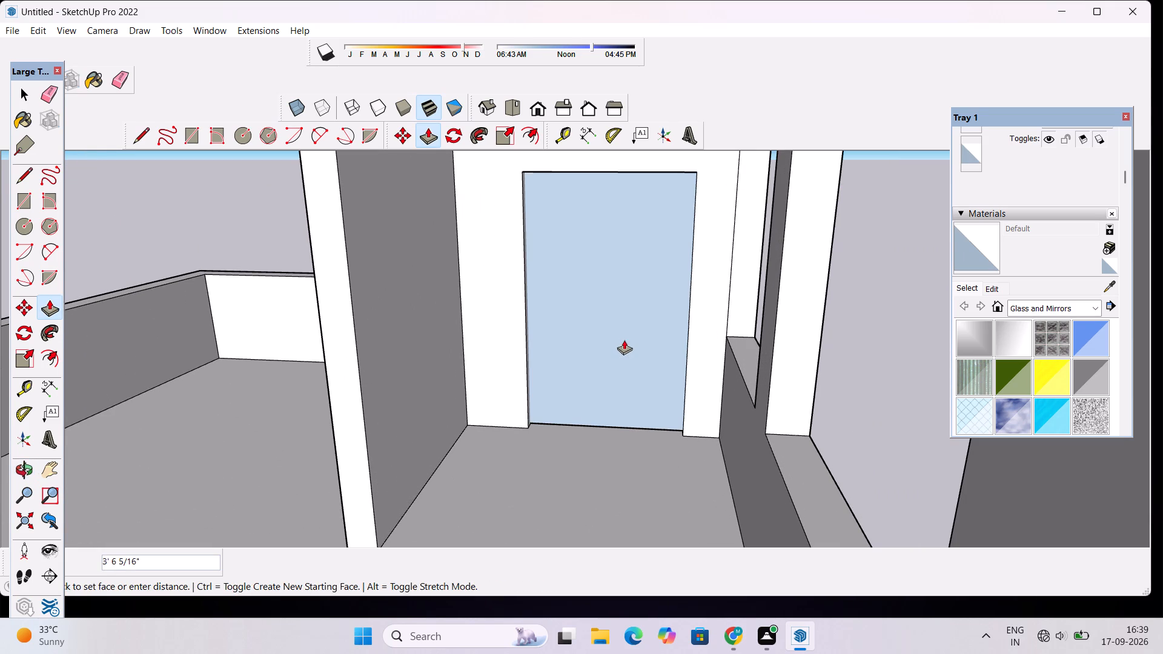
pyautogui.write('6"')
pyautogui.press('Return')
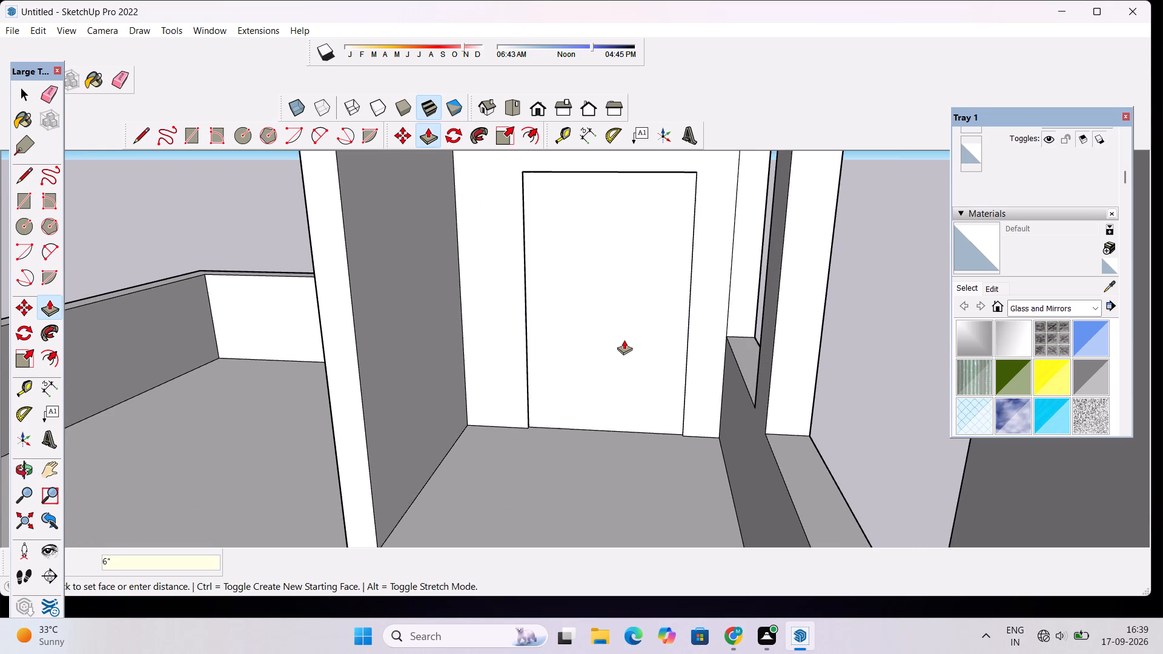
# Examine the house from the front, above and the side, checking the terrace room, the balcony openings and the side wall.
pyautogui.scroll(-6, 624, 340)
pyautogui.press('o')
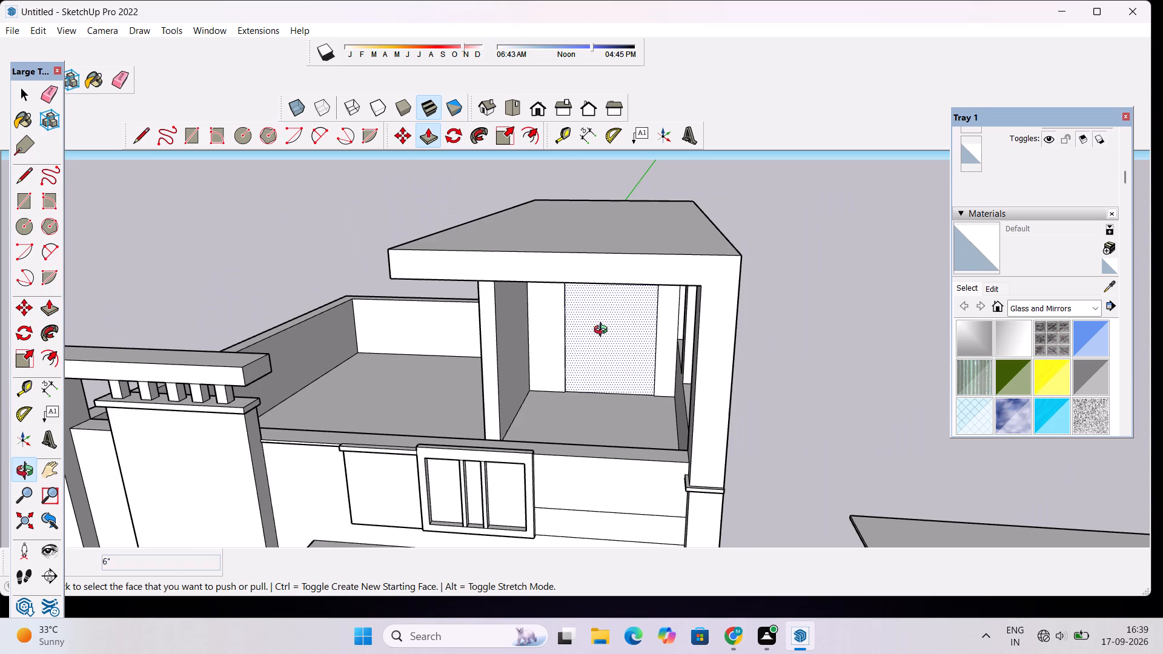
pyautogui.scroll(-8, 603, 331)
pyautogui.moveTo(505, 361); pyautogui.dragTo(589, 349)
pyautogui.moveTo(643, 408); pyautogui.dragTo(557, 374)
pyautogui.scroll(-2, 557, 366)
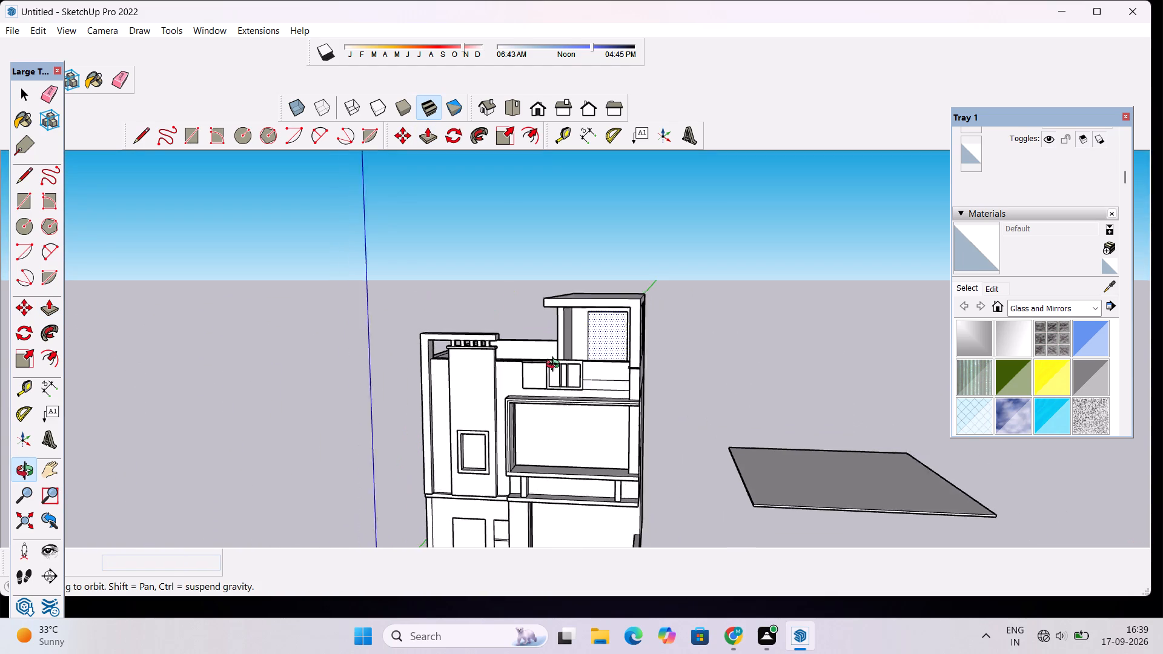
pyautogui.scroll(-2, 555, 366)
pyautogui.moveTo(592, 323); pyautogui.dragTo(581, 397)
pyautogui.scroll(5, 581, 403)
pyautogui.keyDown('shift'); pyautogui.moveTo(559, 395); pyautogui.dragTo(575, 374); pyautogui.keyUp('shift')
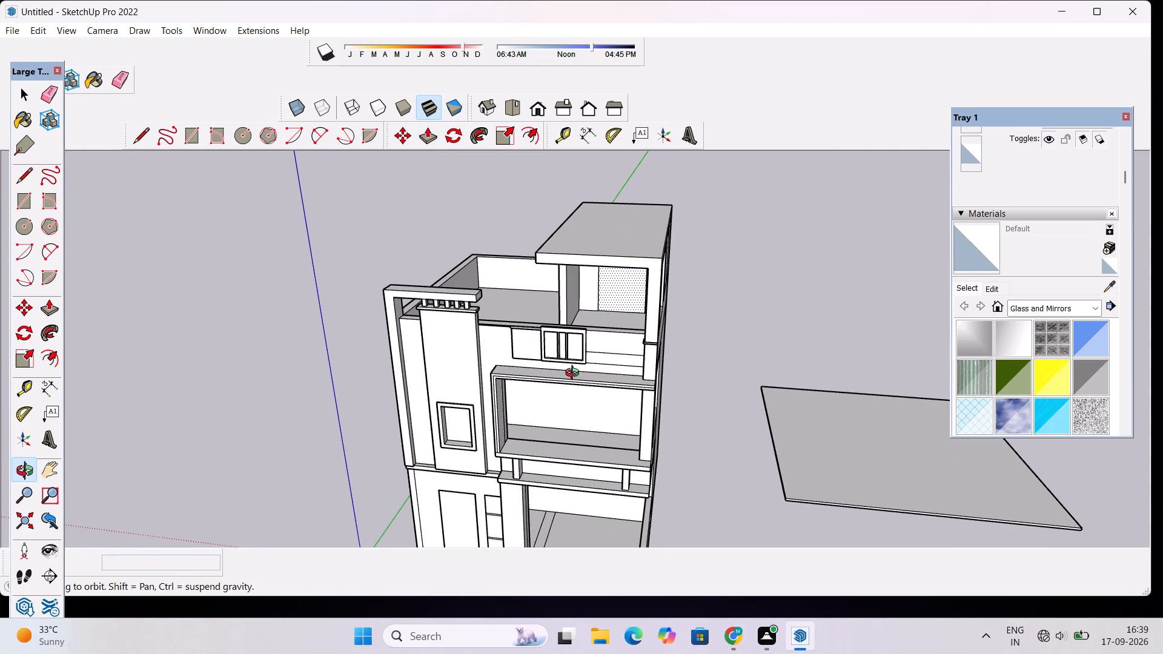
pyautogui.scroll(-2, 577, 373)
pyautogui.keyDown('shift'); pyautogui.moveTo(577, 373); pyautogui.dragTo(658, 357); pyautogui.keyUp('shift')
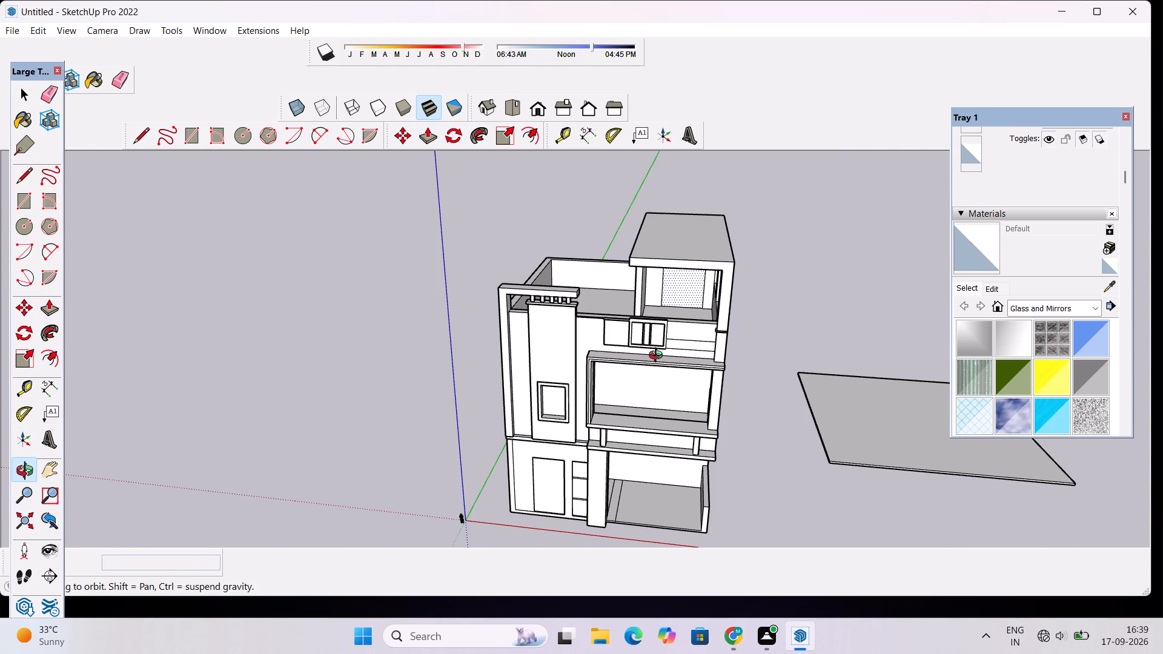
pyautogui.scroll(-1, 663, 349)
pyautogui.moveTo(629, 337); pyautogui.dragTo(718, 336)
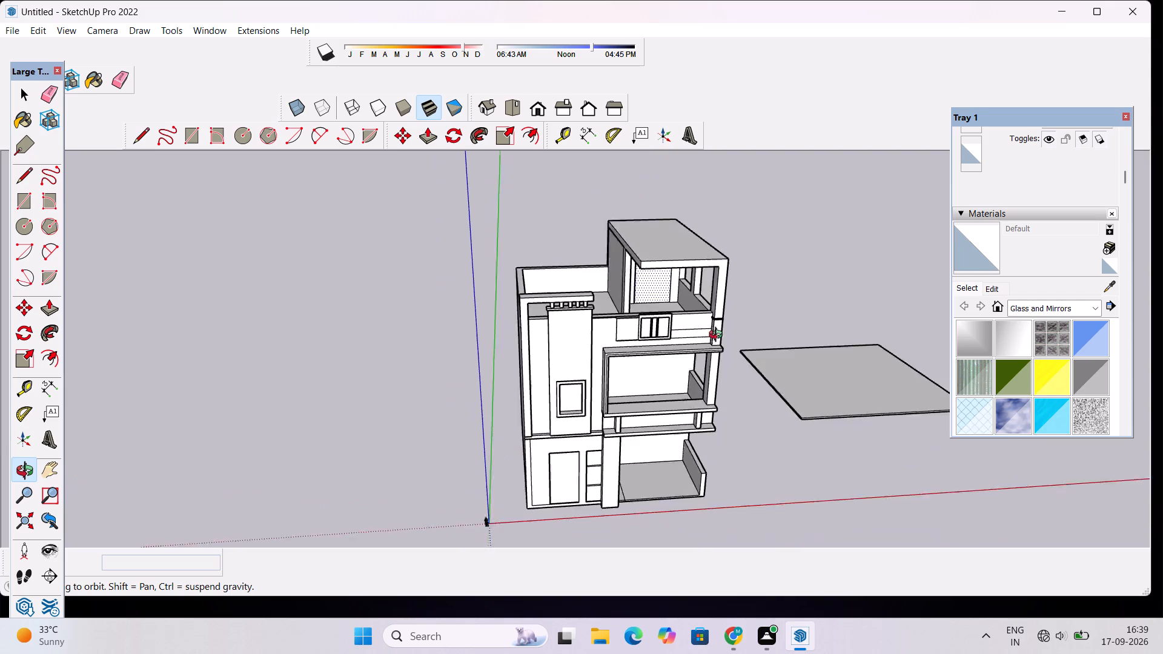
pyautogui.moveTo(718, 336); pyautogui.dragTo(580, 385)
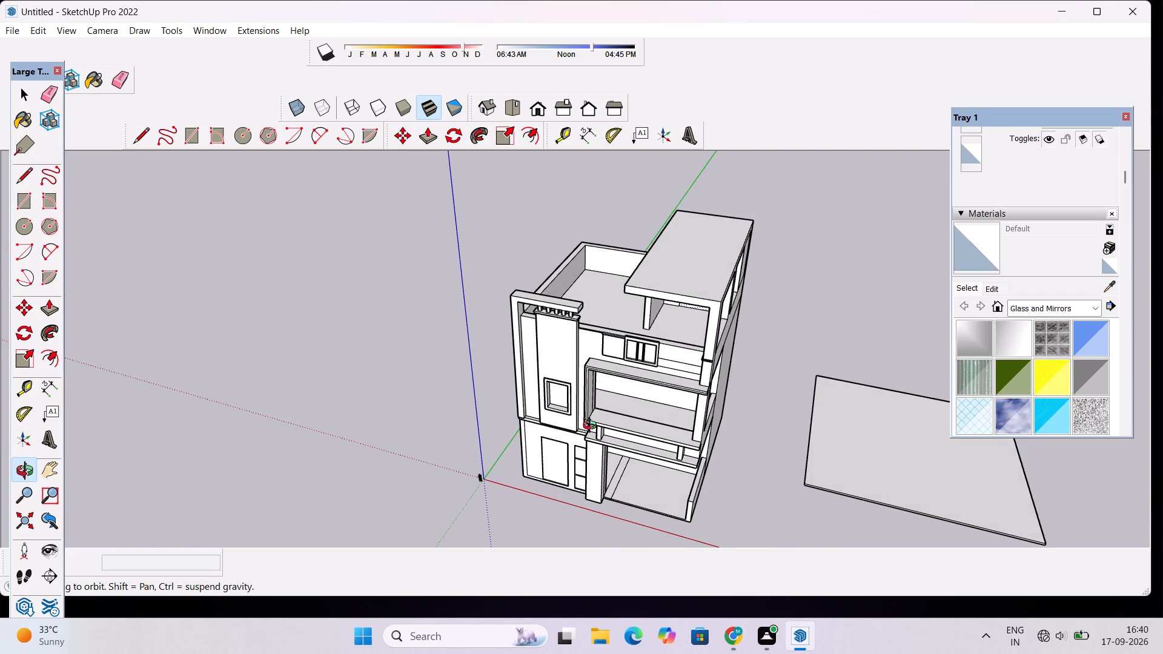
pyautogui.moveTo(592, 427); pyautogui.dragTo(597, 385)
pyautogui.scroll(-4, 598, 385)
pyautogui.moveTo(595, 420); pyautogui.dragTo(614, 341)
pyautogui.scroll(3, 611, 365)
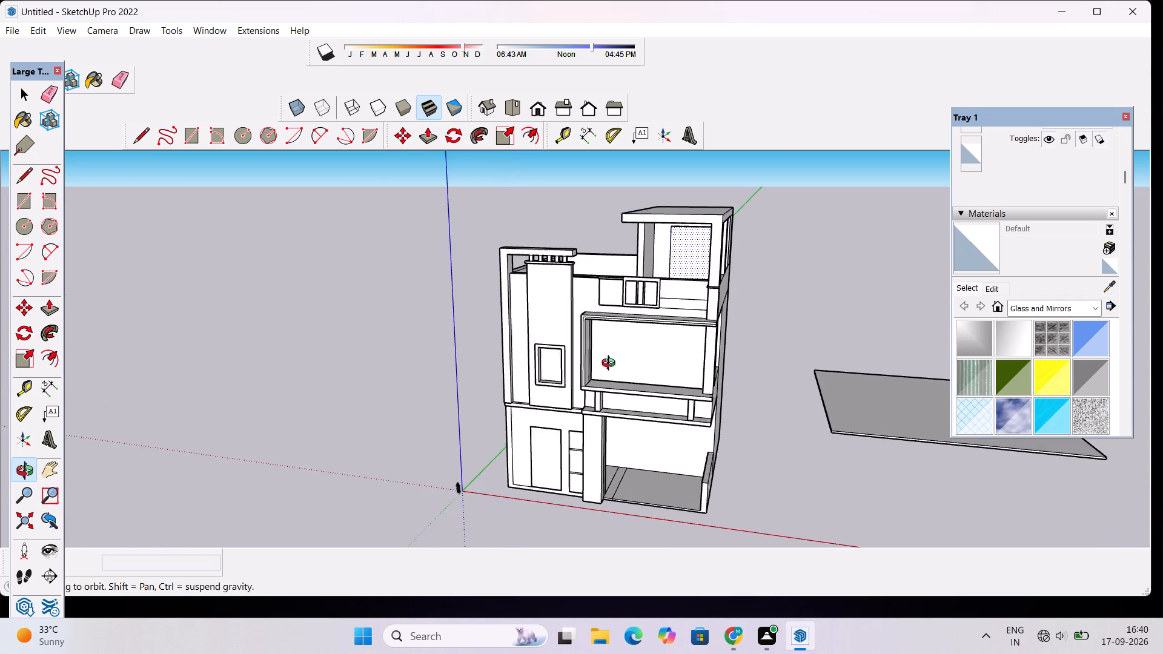
pyautogui.scroll(5, 611, 365)
pyautogui.moveTo(719, 416); pyautogui.dragTo(419, 412)
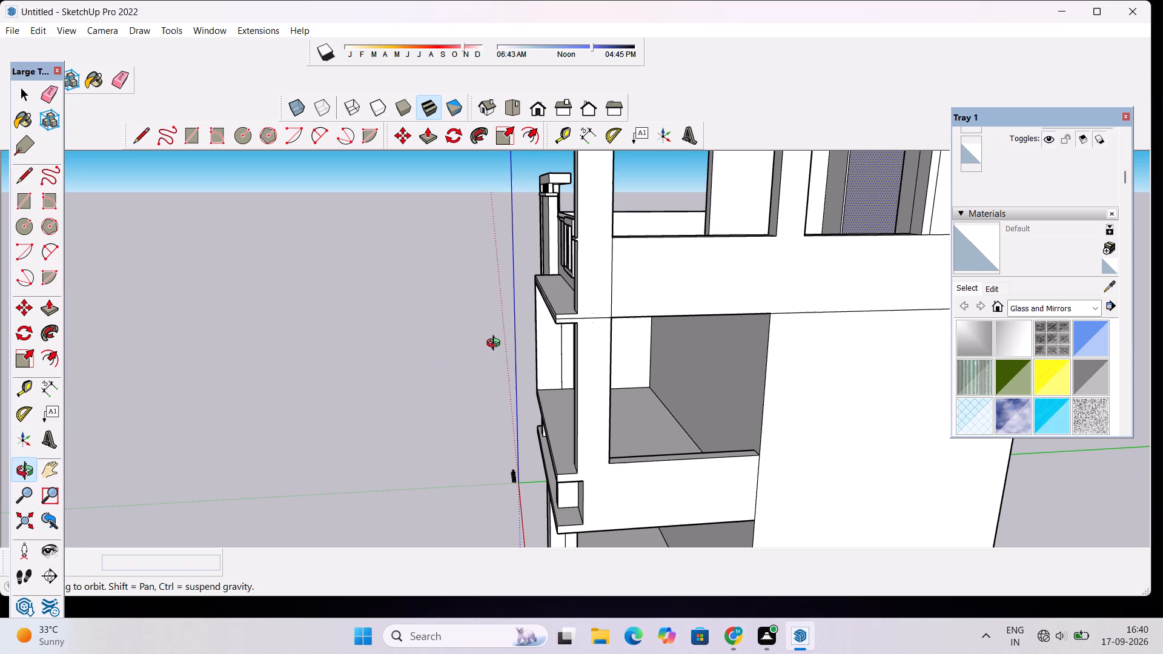
pyautogui.scroll(3, 555, 368)
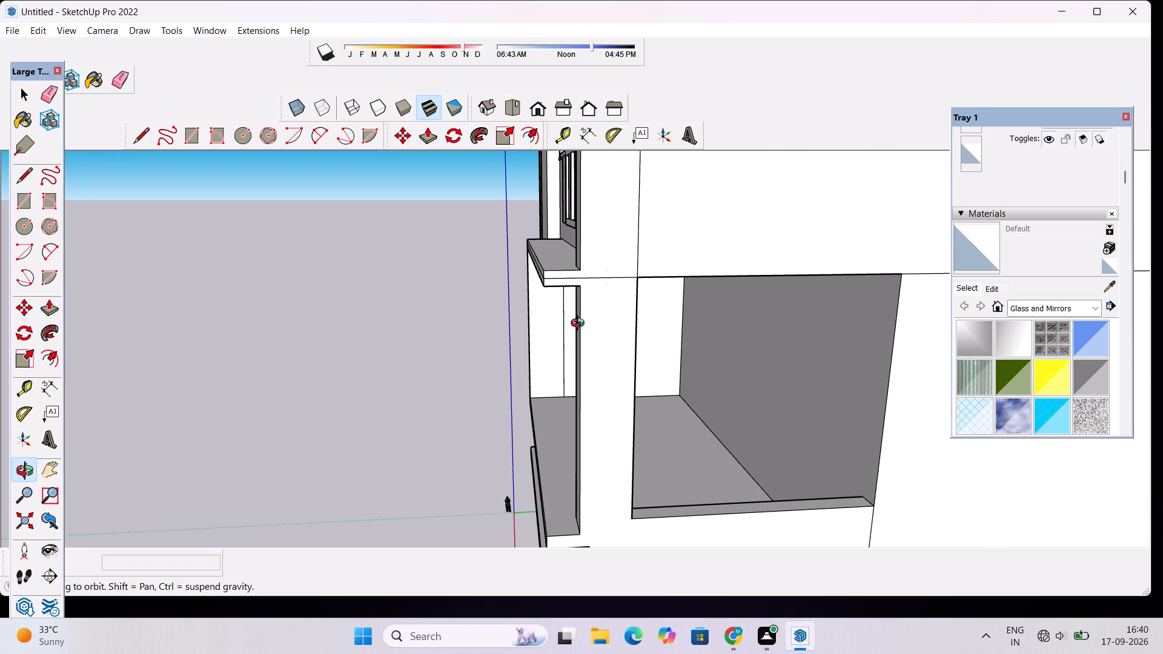
pyautogui.scroll(-4, 574, 320)
pyautogui.scroll(3, 682, 409)
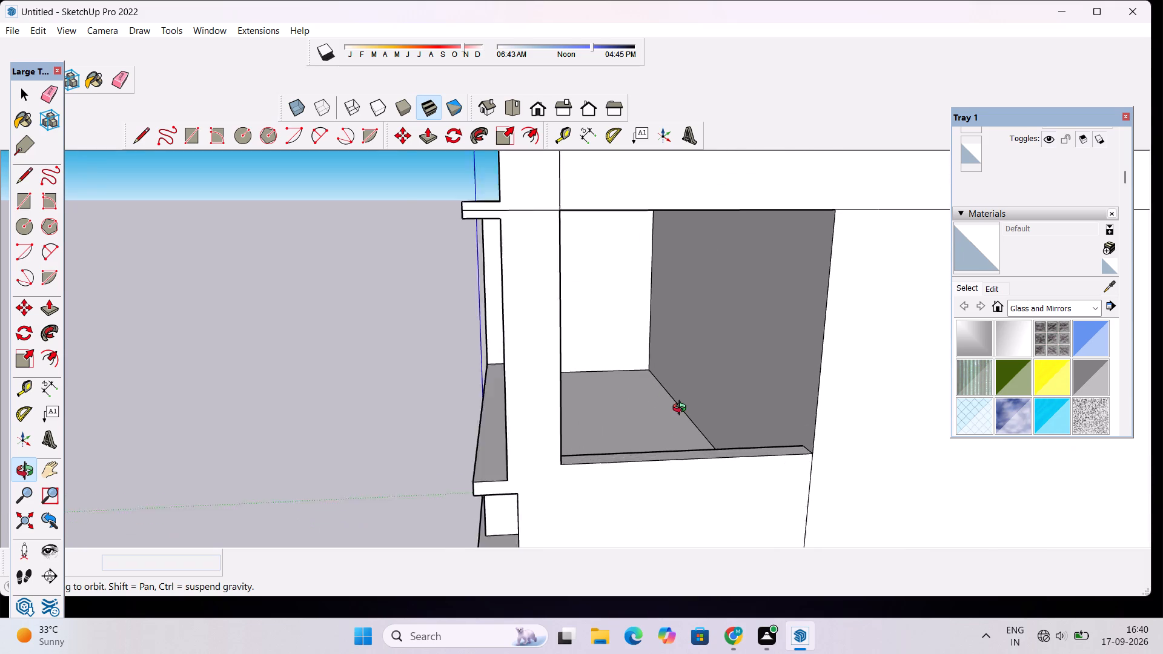
pyautogui.scroll(1, 682, 409)
pyautogui.scroll(-5, 489, 392)
pyautogui.moveTo(463, 427); pyautogui.dragTo(515, 412)
pyautogui.moveTo(737, 442); pyautogui.dragTo(666, 443)
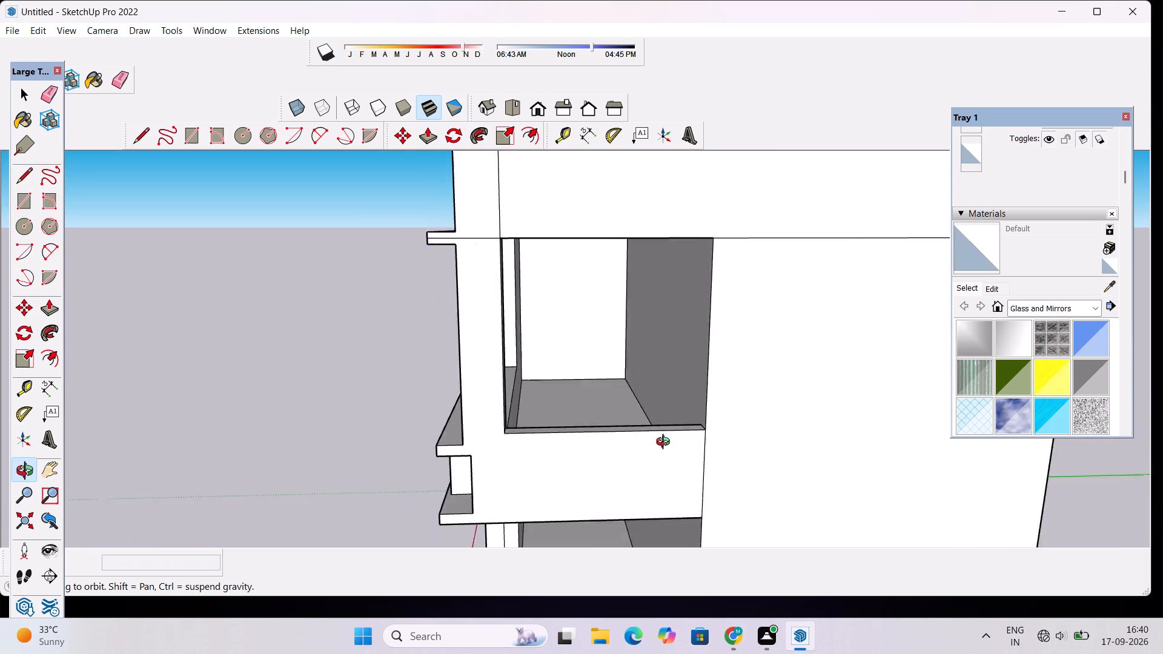
pyautogui.moveTo(666, 443); pyautogui.dragTo(658, 434)
pyautogui.scroll(-5, 660, 410)
pyautogui.moveTo(652, 406); pyautogui.dragTo(645, 430)
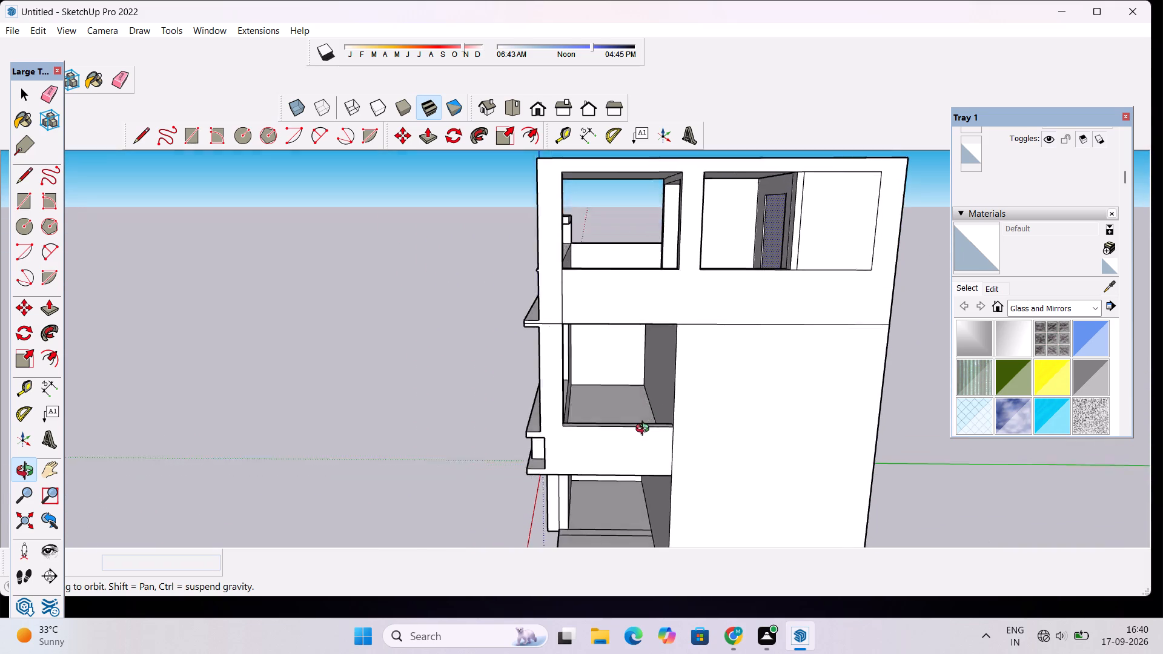
pyautogui.moveTo(645, 430); pyautogui.dragTo(618, 460)
pyautogui.moveTo(423, 409); pyautogui.dragTo(892, 470)
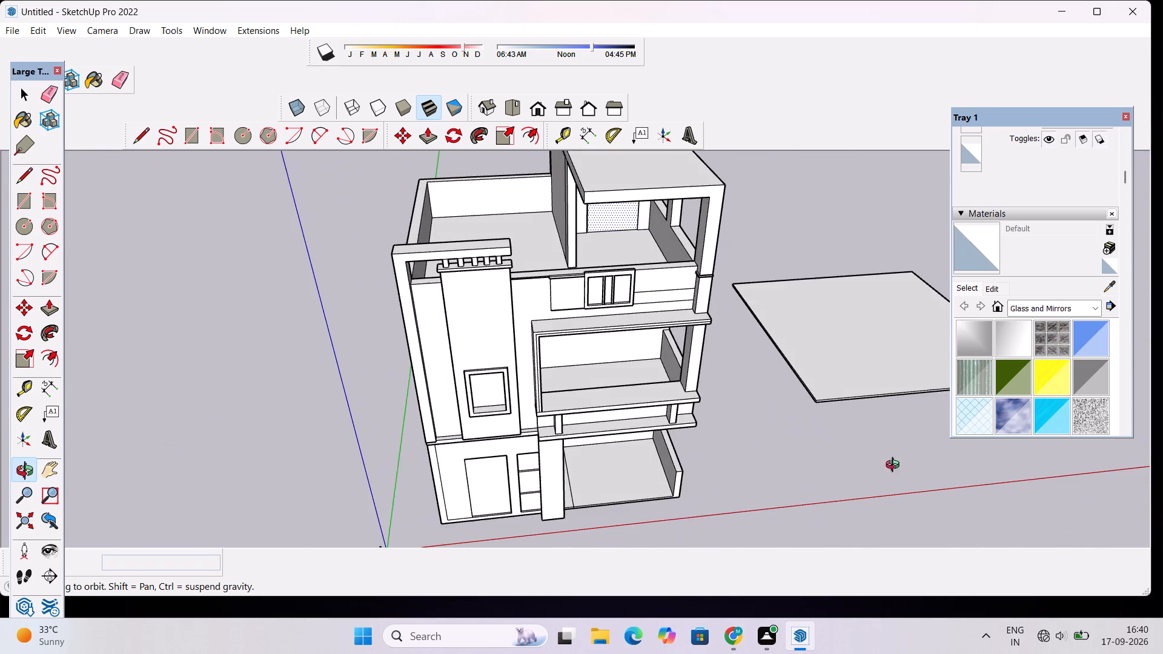
# Begin a rectangle on the middle-floor balcony at the base of the corner column, where it meets the projecting slab.
pyautogui.scroll(7, 660, 365)
pyautogui.moveTo(572, 404); pyautogui.dragTo(432, 424)
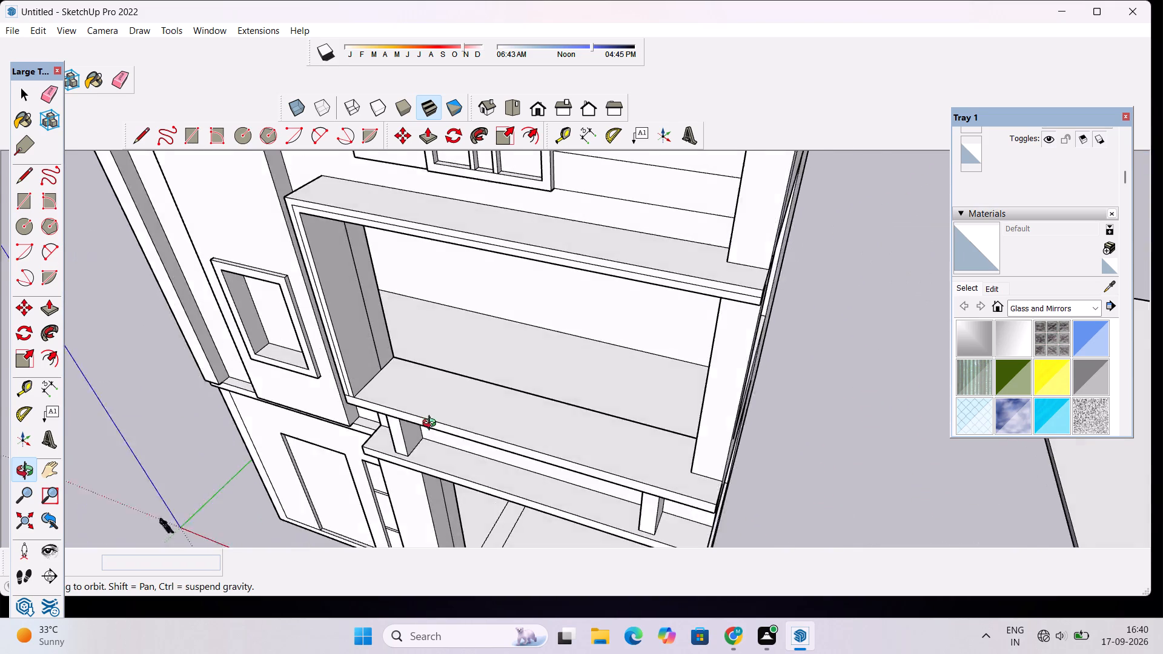
pyautogui.moveTo(432, 424); pyautogui.dragTo(394, 424)
pyautogui.moveTo(394, 424); pyautogui.dragTo(718, 433)
pyautogui.keyDown('shift'); pyautogui.moveTo(754, 366); pyautogui.dragTo(740, 380); pyautogui.keyUp('shift')
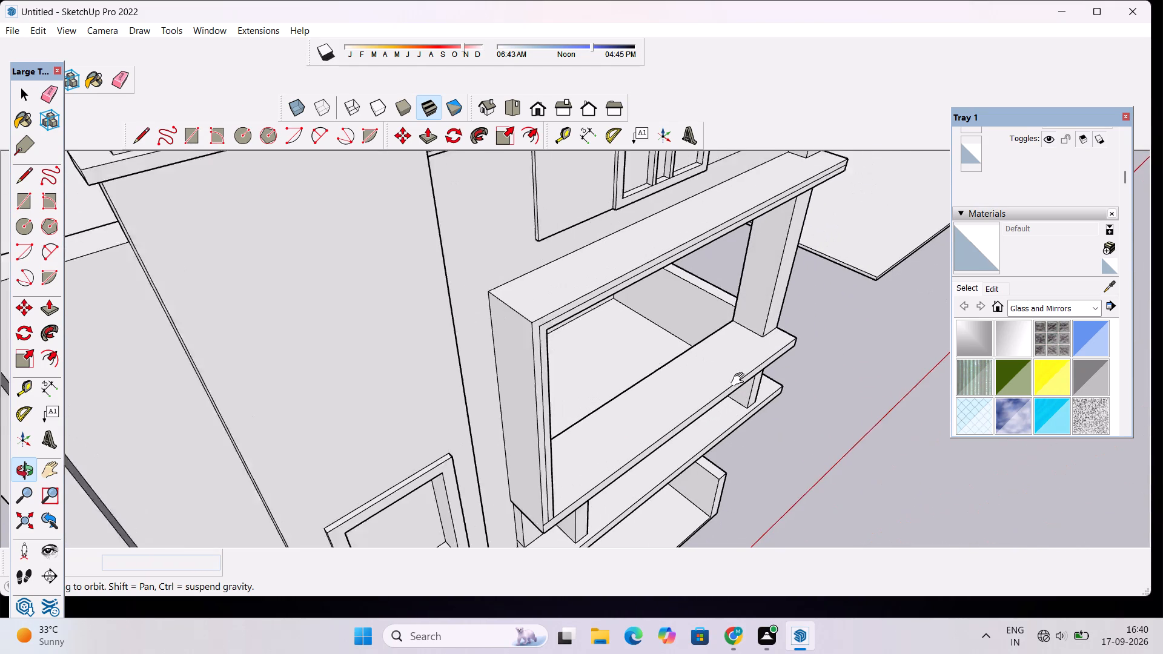
pyautogui.keyDown('shift'); pyautogui.moveTo(740, 380); pyautogui.dragTo(654, 430); pyautogui.keyUp('shift')
pyautogui.keyDown('shift'); pyautogui.scroll(7, 661, 381); pyautogui.keyUp('shift')
pyautogui.moveTo(661, 381); pyautogui.dragTo(663, 366)
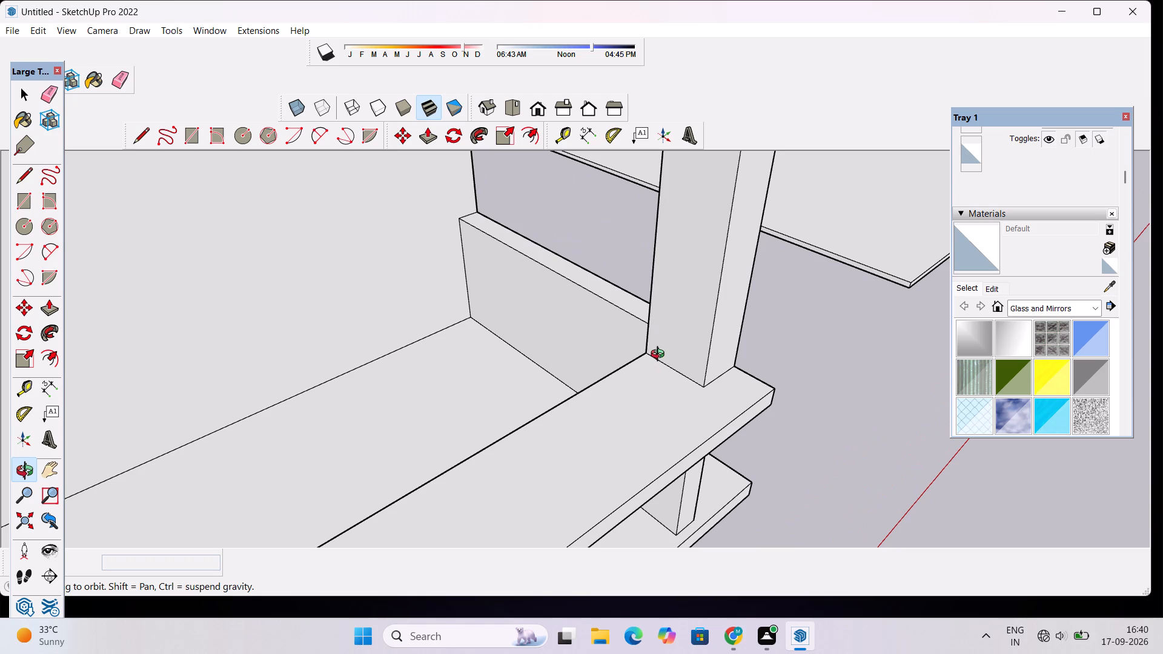
pyautogui.moveTo(660, 355); pyautogui.dragTo(625, 360)
pyautogui.keyDown('shift'); pyautogui.moveTo(646, 380); pyautogui.dragTo(651, 362); pyautogui.keyUp('shift')
pyautogui.scroll(-1, 651, 362)
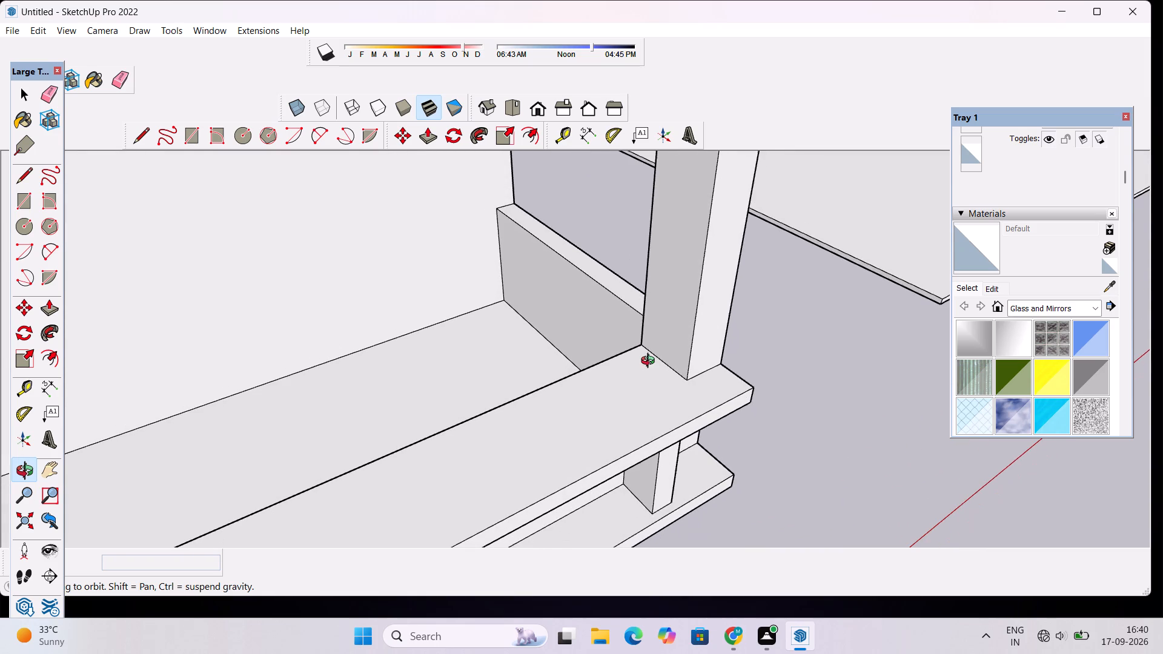
pyautogui.moveTo(717, 374); pyautogui.dragTo(674, 380)
pyautogui.scroll(3, 623, 380)
pyautogui.keyDown('shift'); pyautogui.moveTo(623, 380); pyautogui.dragTo(655, 376); pyautogui.keyUp('shift')
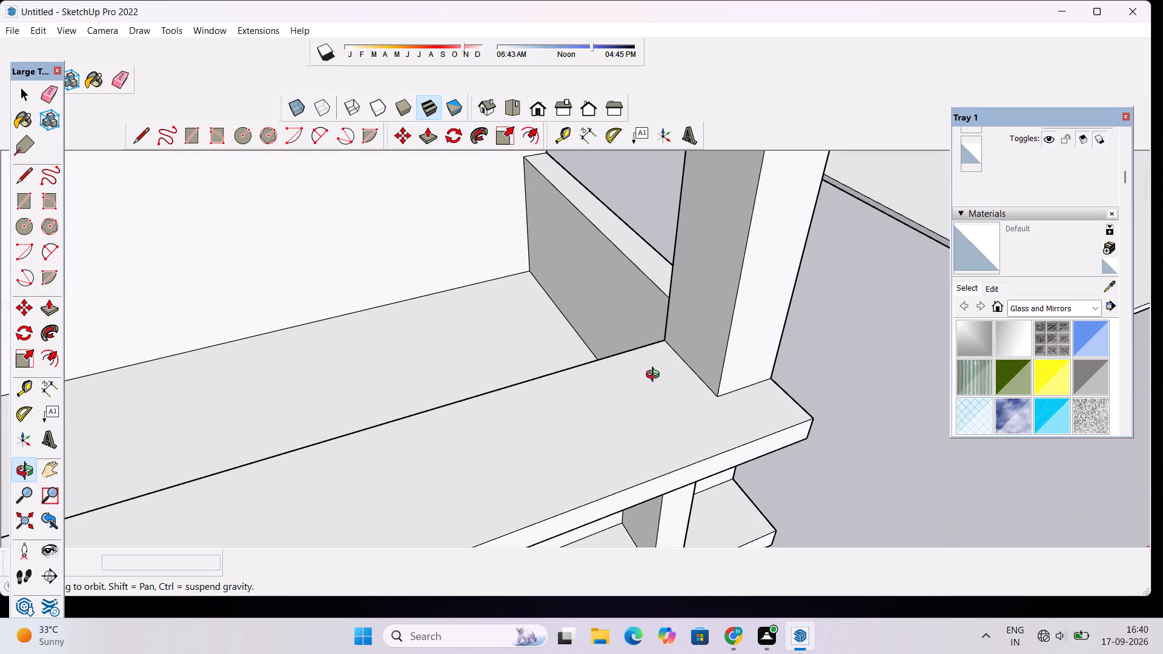
pyautogui.press('r')
pyautogui.scroll(3, 669, 381)
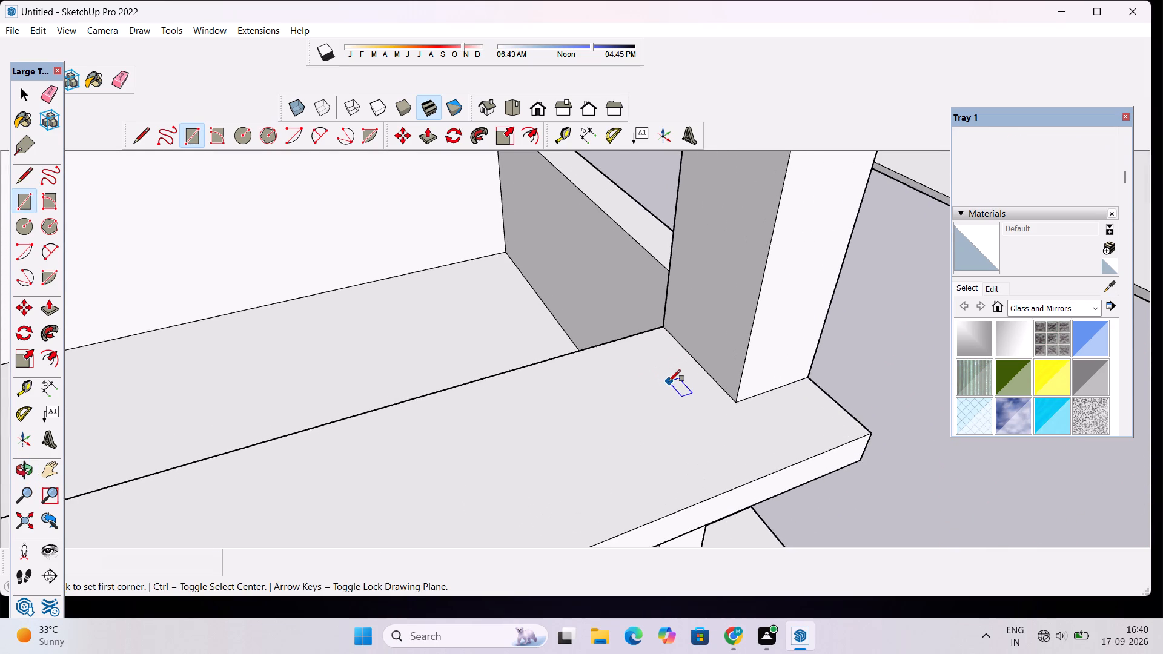
pyautogui.scroll(-8, 682, 366)
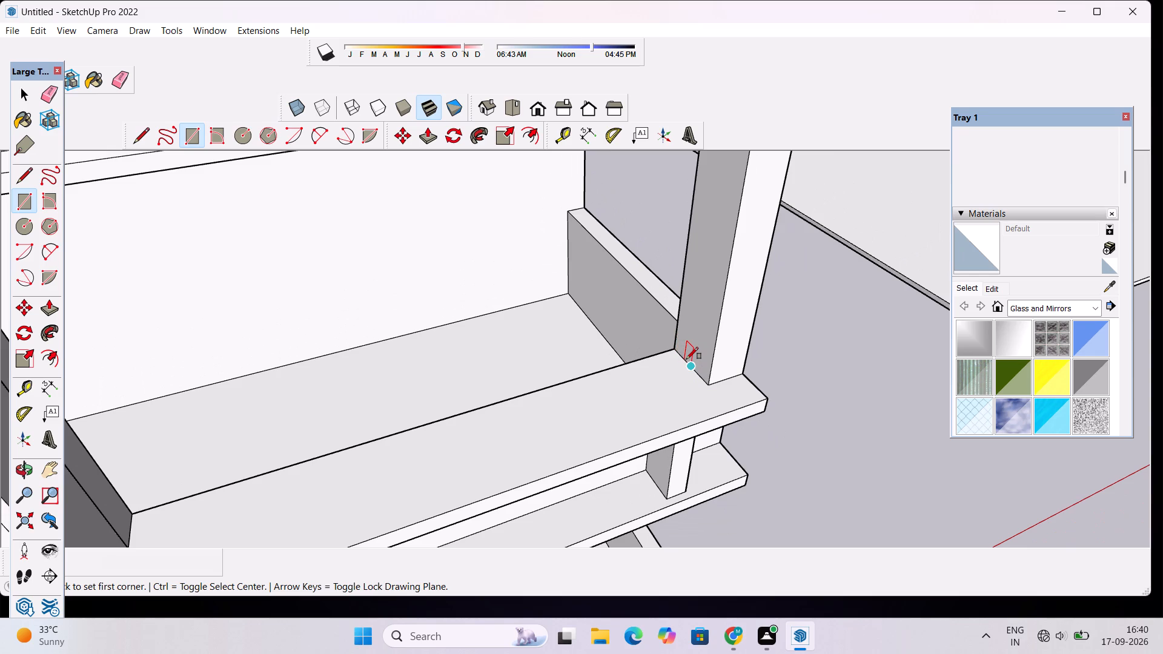
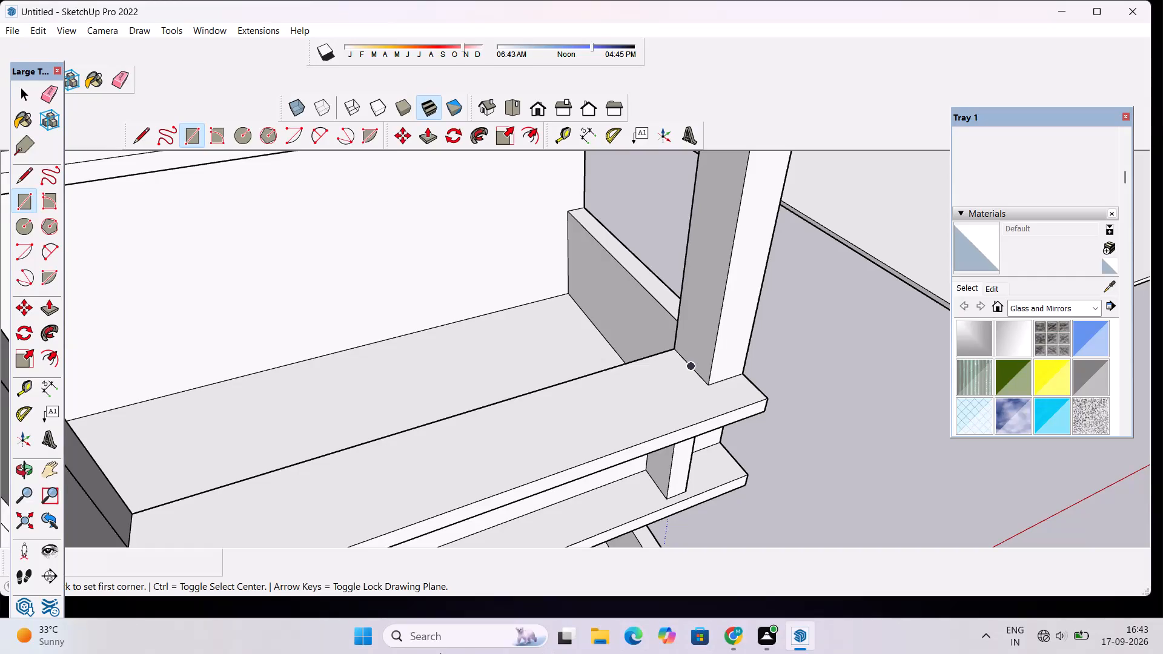
# Sketch a narrow upright rectangle about 1' 7" by 17' 3" on the corner column's inner face, starting at the middle-floor balcony slab.
pyautogui.scroll(-3, 432, 653)
pyautogui.scroll(-6, 290, 315)
pyautogui.scroll(3, 289, 330)
pyautogui.press('space')
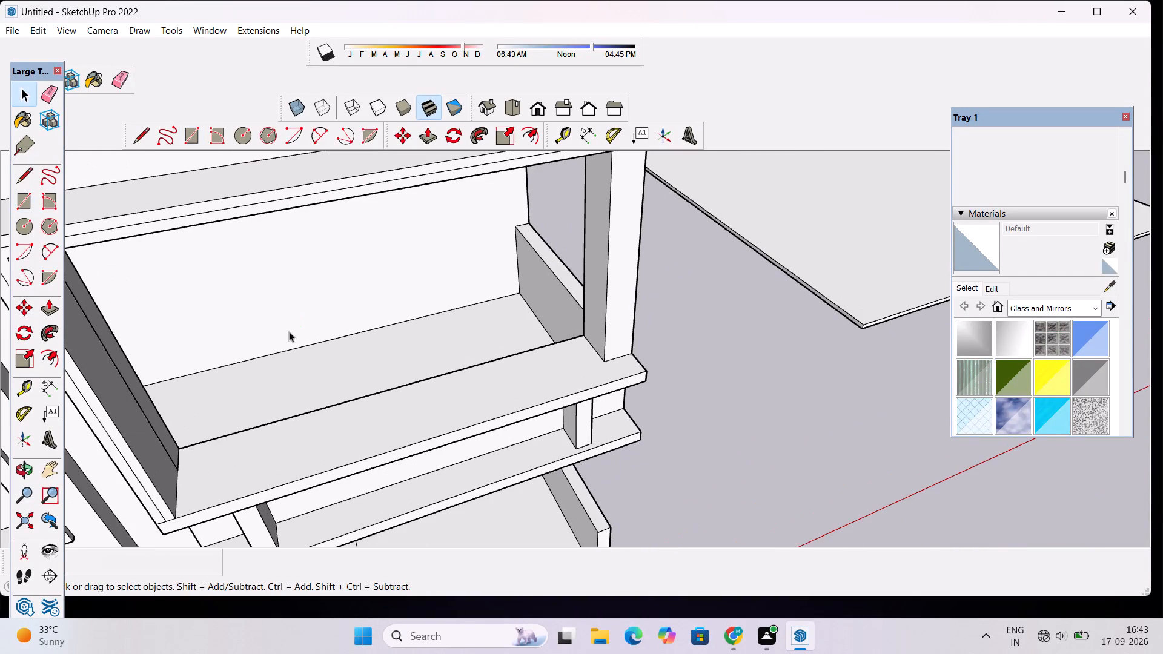
pyautogui.press('o')
pyautogui.scroll(-5, 346, 310)
pyautogui.moveTo(368, 338); pyautogui.dragTo(313, 246)
pyautogui.scroll(-6, 306, 257)
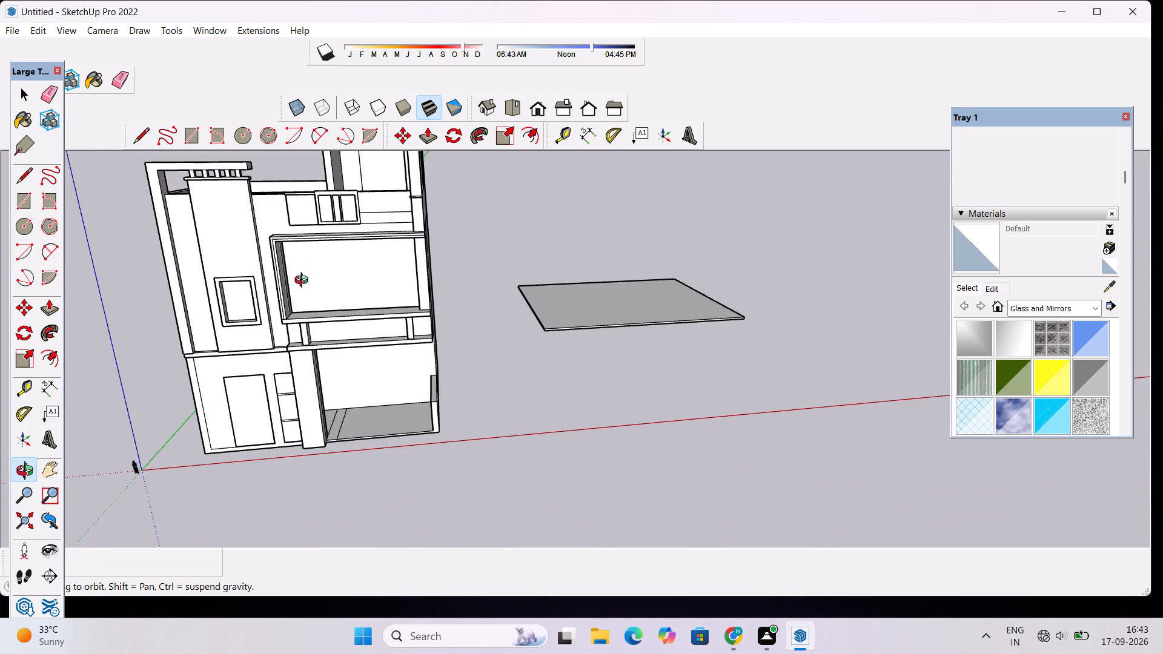
pyautogui.moveTo(307, 294); pyautogui.dragTo(317, 215)
pyautogui.scroll(4, 318, 265)
pyautogui.scroll(-1, 326, 254)
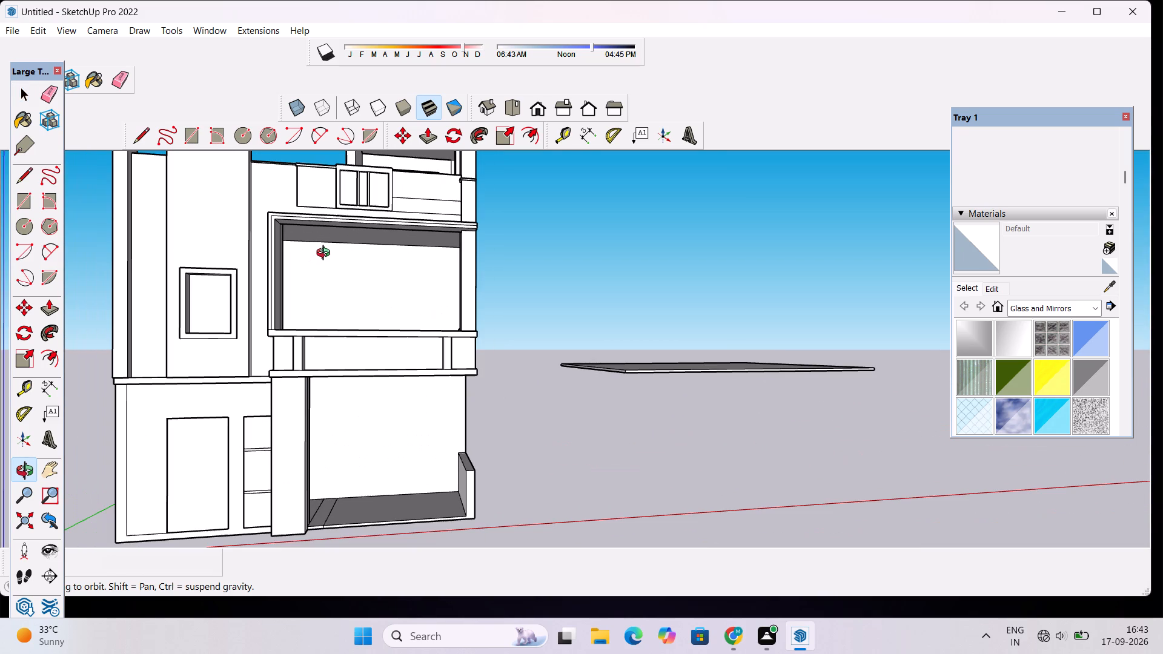
pyautogui.moveTo(330, 254); pyautogui.dragTo(336, 315)
pyautogui.scroll(2, 336, 311)
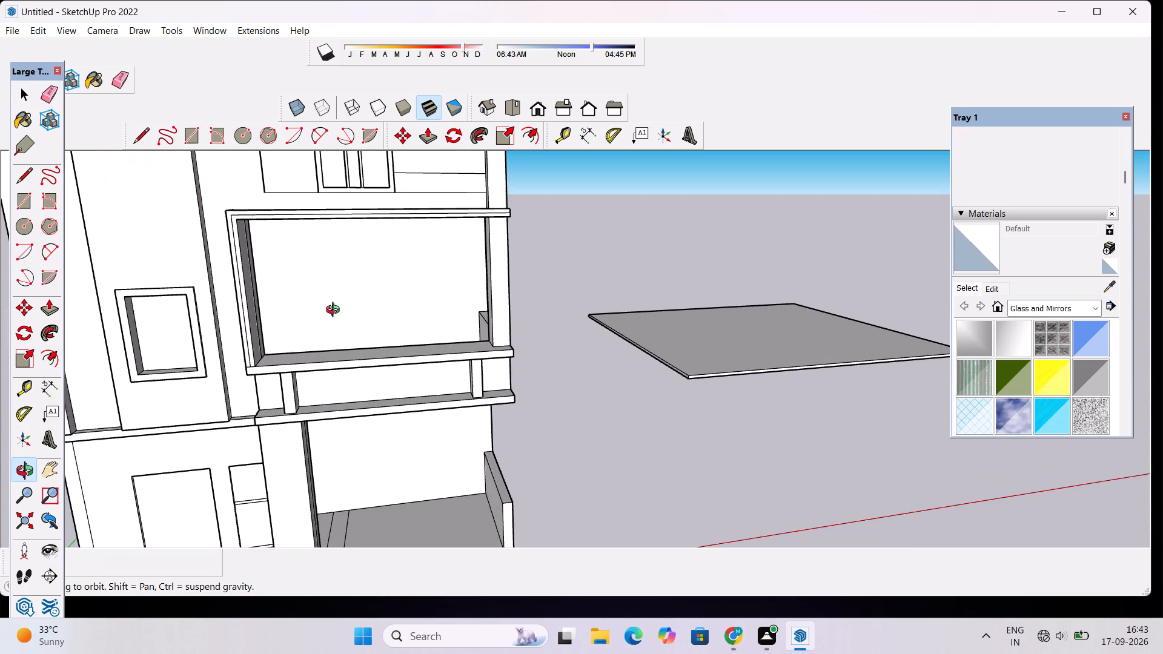
pyautogui.moveTo(336, 311); pyautogui.dragTo(277, 362)
pyautogui.scroll(4, 275, 364)
pyautogui.moveTo(317, 328); pyautogui.dragTo(574, 329)
pyautogui.scroll(7, 638, 294)
pyautogui.press('r')
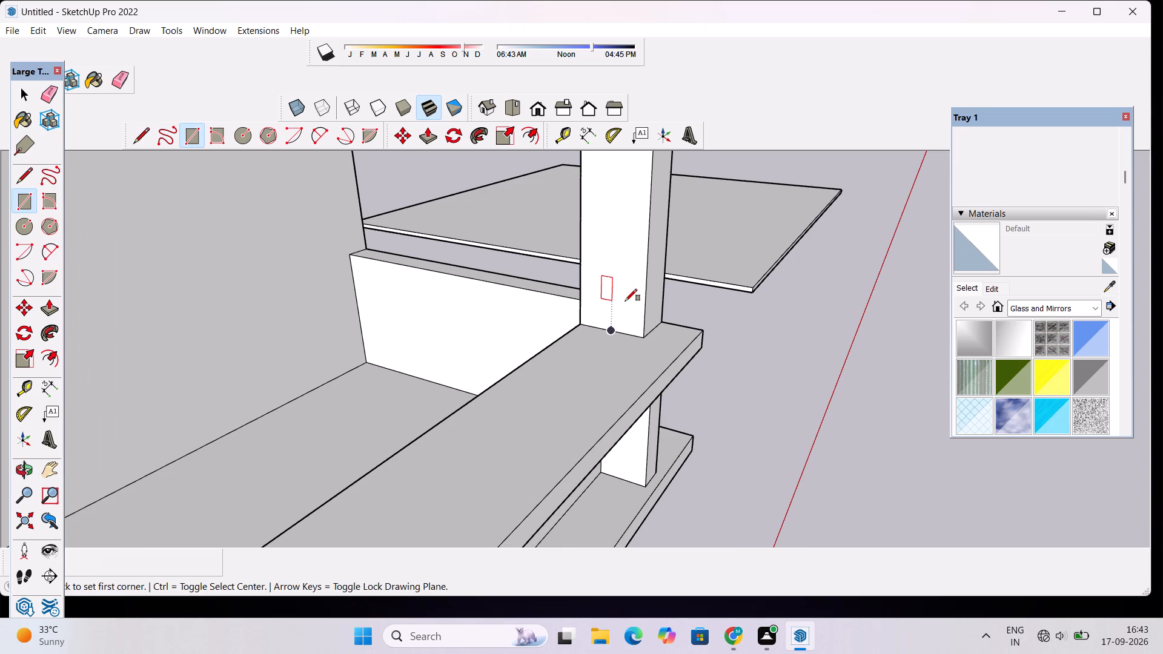
pyautogui.scroll(1, 608, 326)
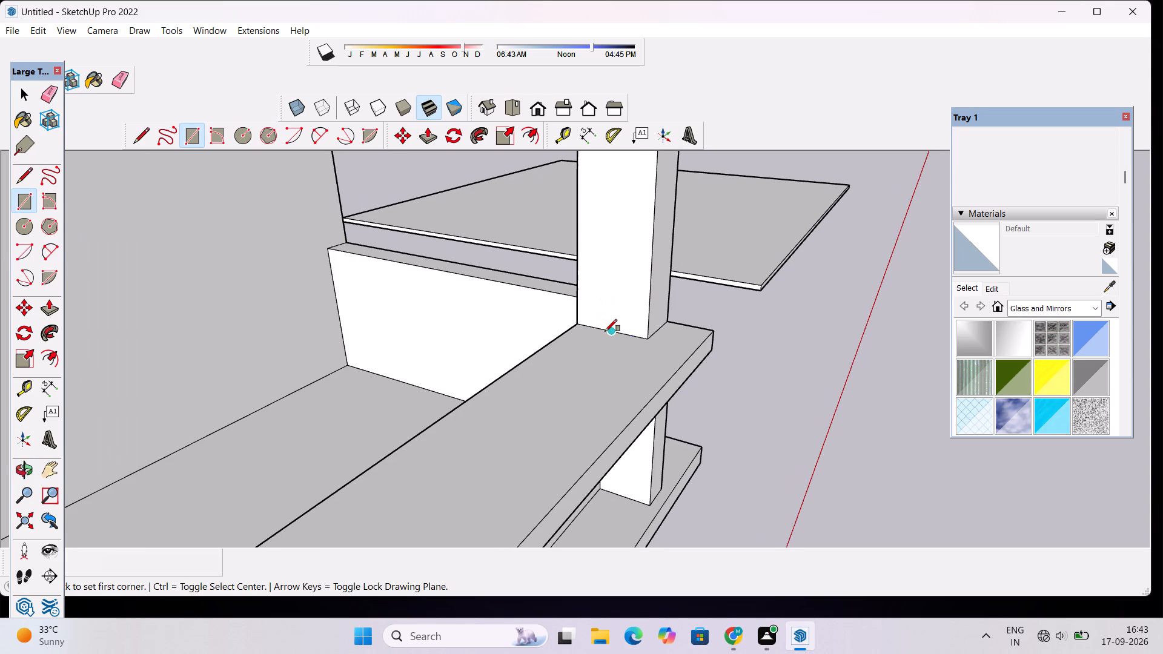
pyautogui.scroll(3, 605, 331)
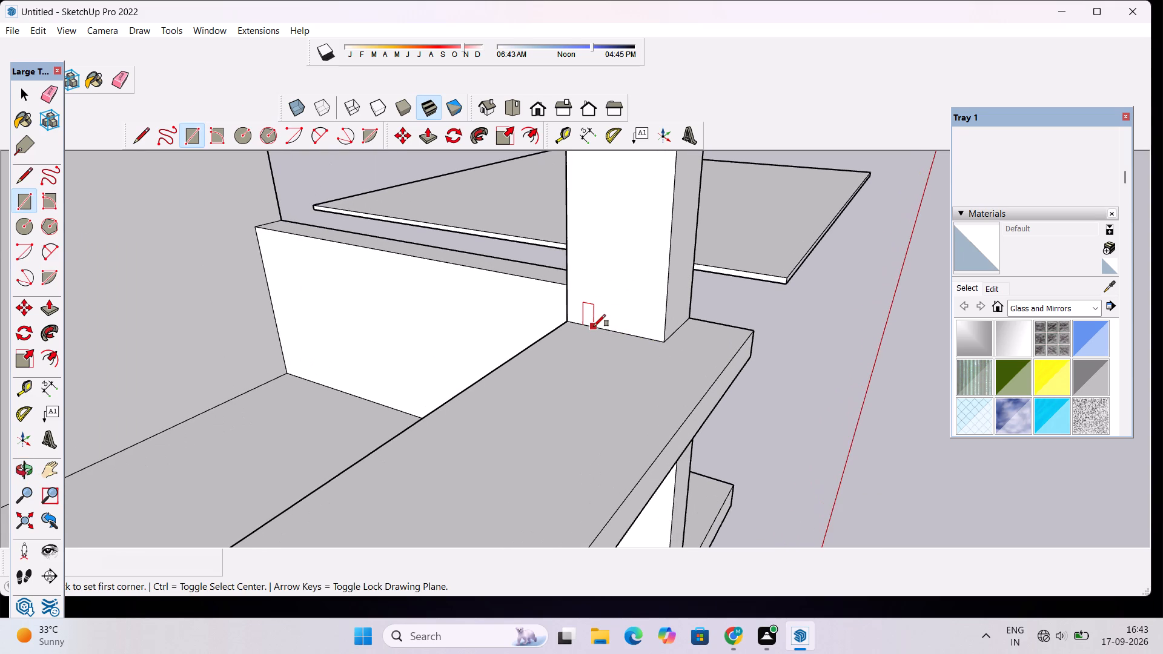
pyautogui.click(594, 326)
pyautogui.scroll(-9, 608, 285)
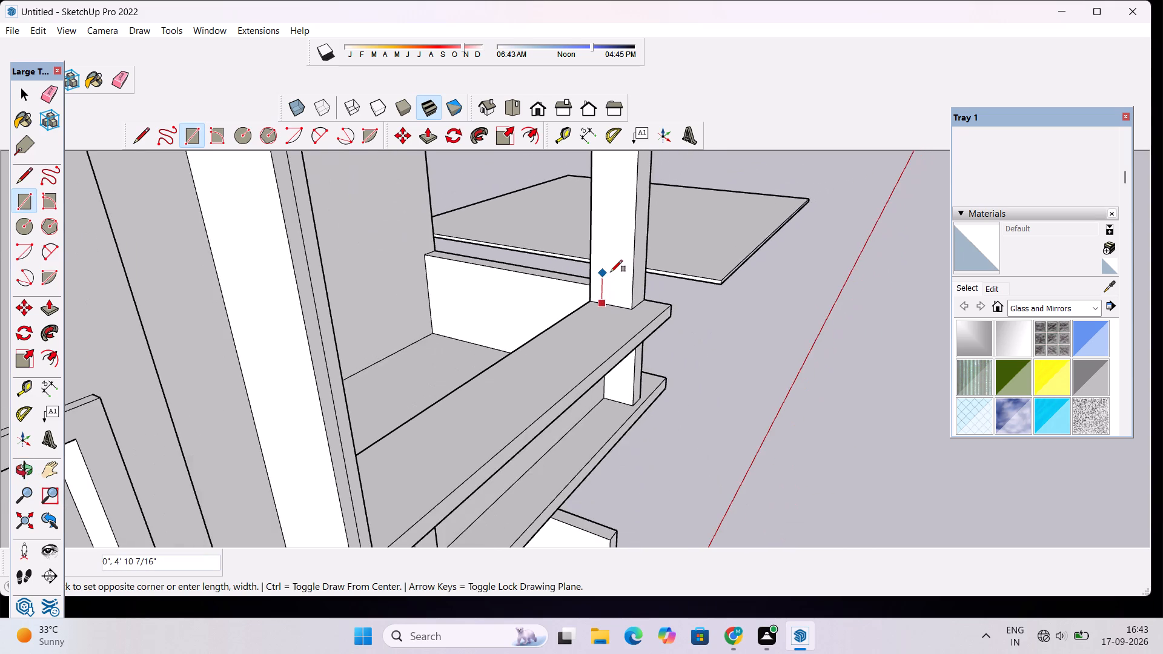
pyautogui.scroll(-6, 611, 271)
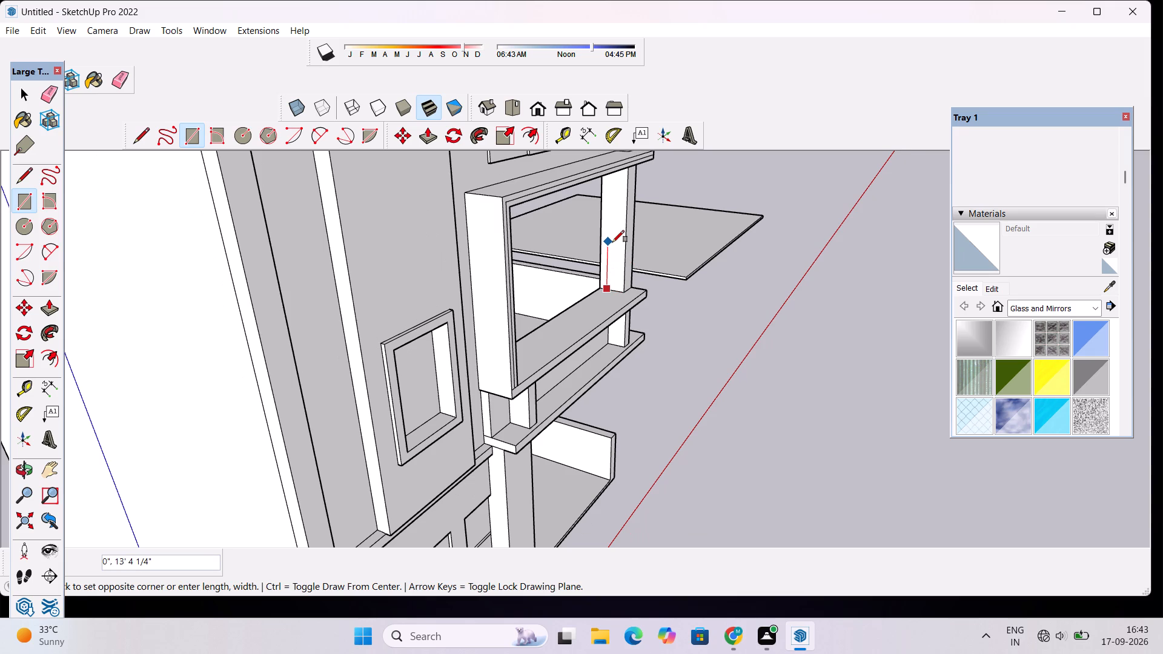
pyautogui.scroll(2, 612, 242)
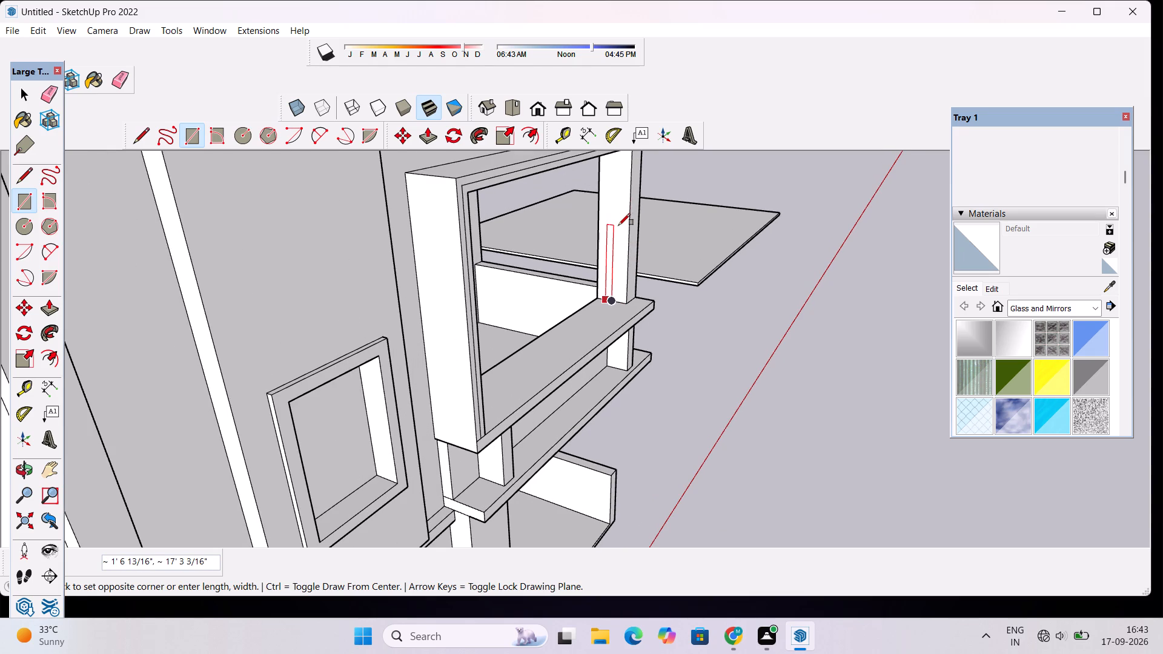
pyautogui.click(618, 225)
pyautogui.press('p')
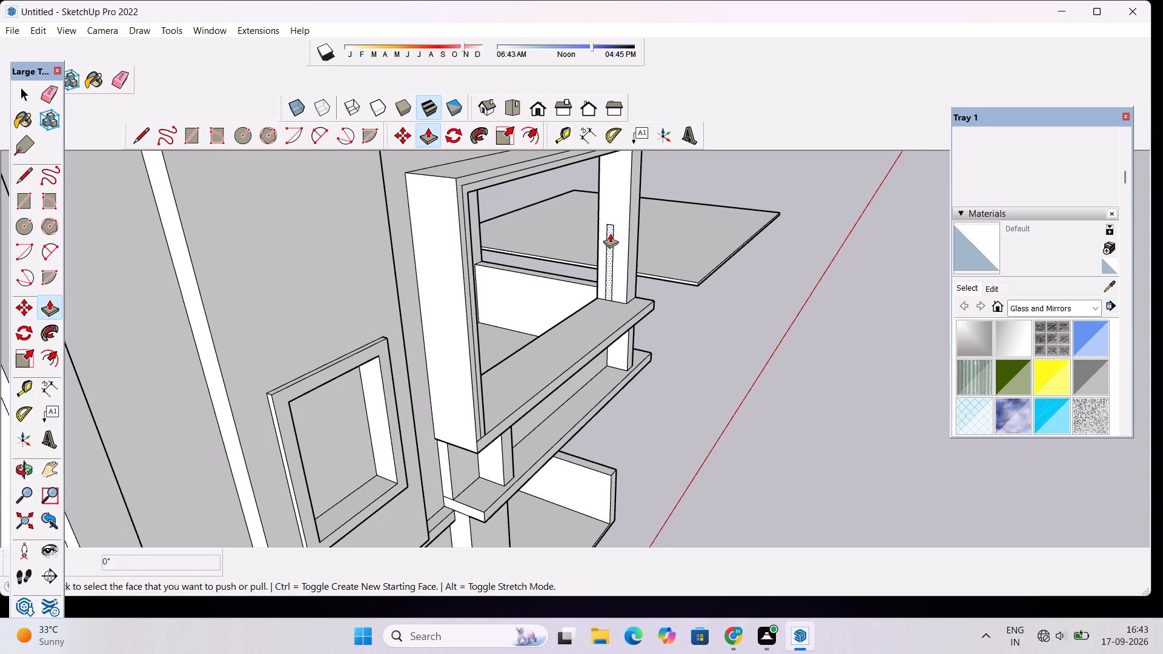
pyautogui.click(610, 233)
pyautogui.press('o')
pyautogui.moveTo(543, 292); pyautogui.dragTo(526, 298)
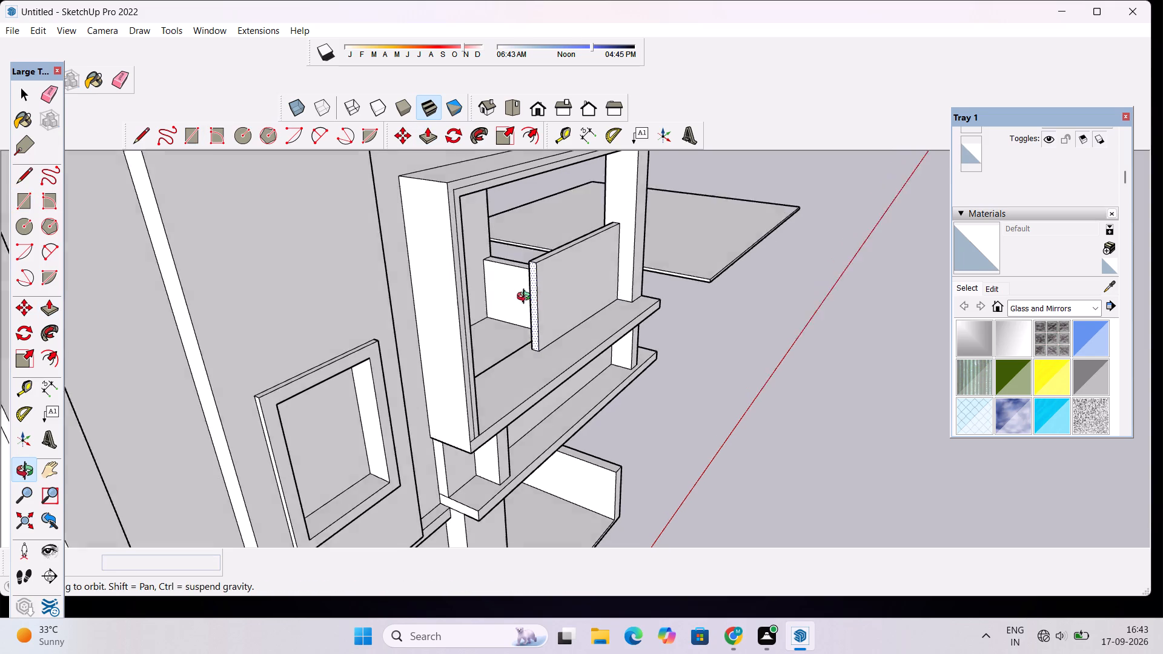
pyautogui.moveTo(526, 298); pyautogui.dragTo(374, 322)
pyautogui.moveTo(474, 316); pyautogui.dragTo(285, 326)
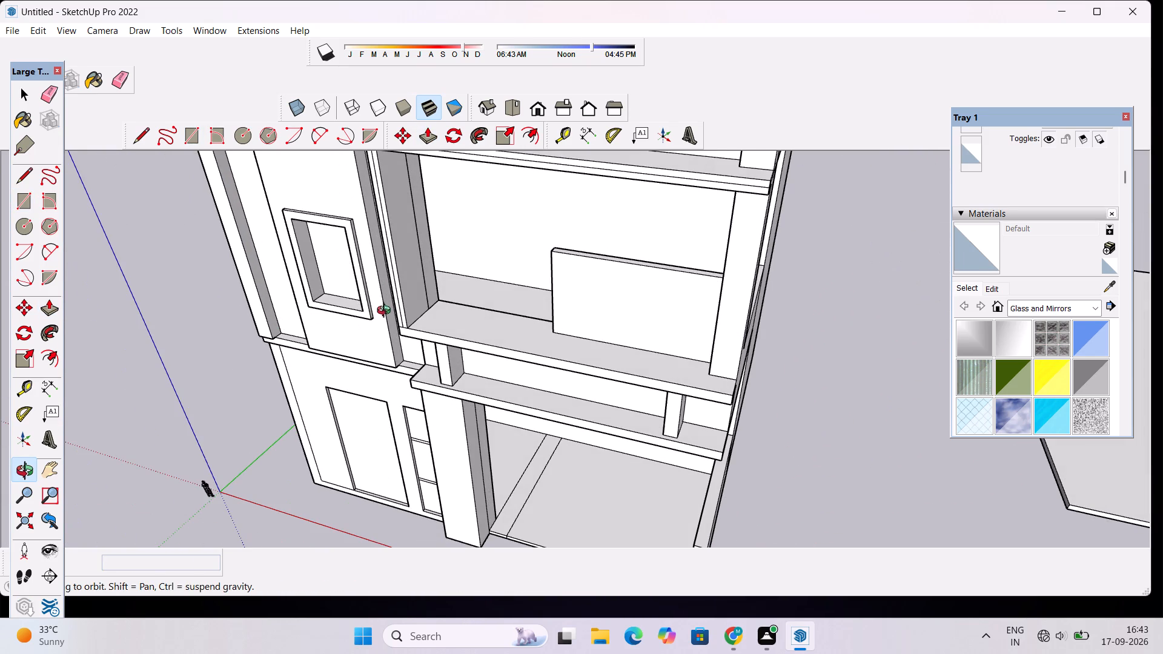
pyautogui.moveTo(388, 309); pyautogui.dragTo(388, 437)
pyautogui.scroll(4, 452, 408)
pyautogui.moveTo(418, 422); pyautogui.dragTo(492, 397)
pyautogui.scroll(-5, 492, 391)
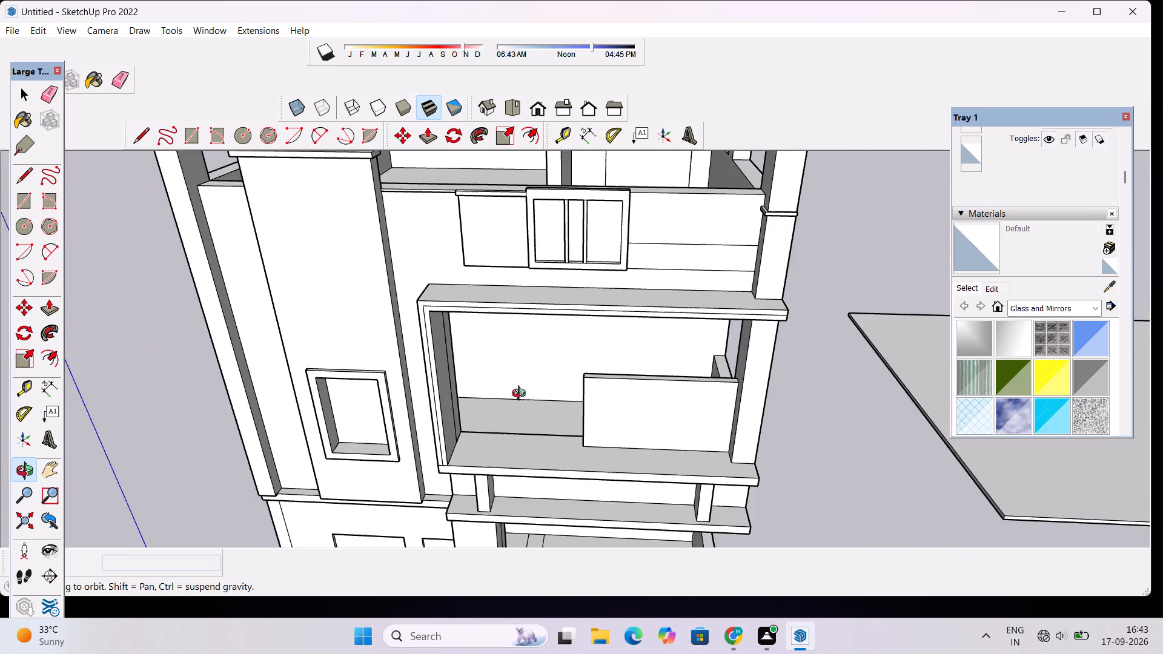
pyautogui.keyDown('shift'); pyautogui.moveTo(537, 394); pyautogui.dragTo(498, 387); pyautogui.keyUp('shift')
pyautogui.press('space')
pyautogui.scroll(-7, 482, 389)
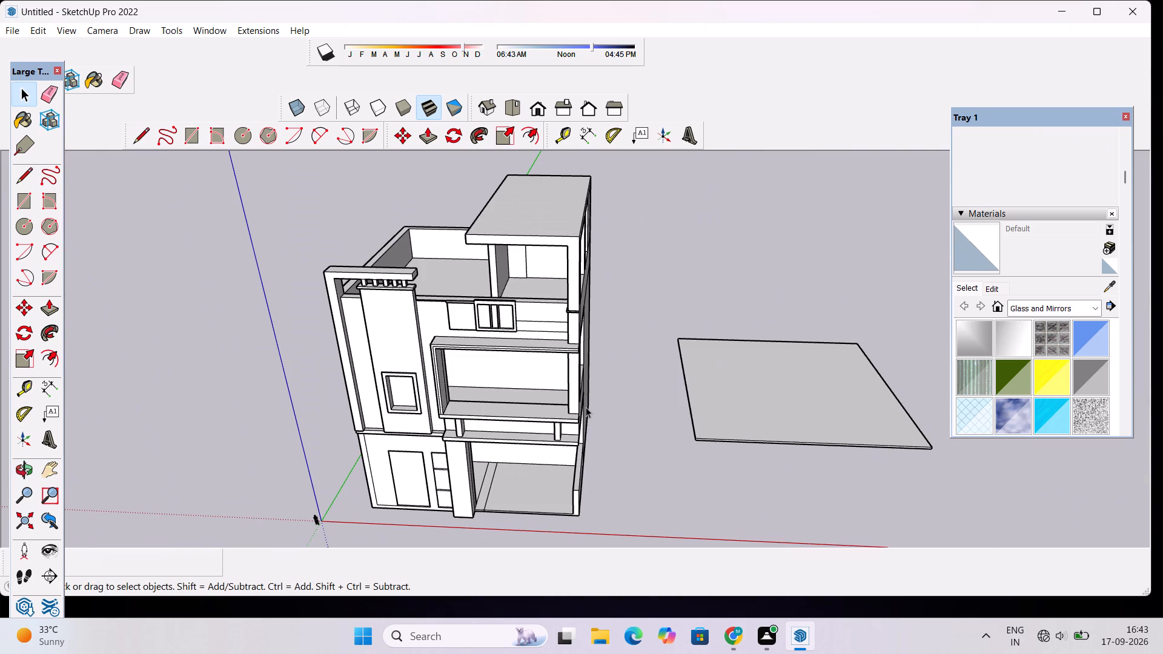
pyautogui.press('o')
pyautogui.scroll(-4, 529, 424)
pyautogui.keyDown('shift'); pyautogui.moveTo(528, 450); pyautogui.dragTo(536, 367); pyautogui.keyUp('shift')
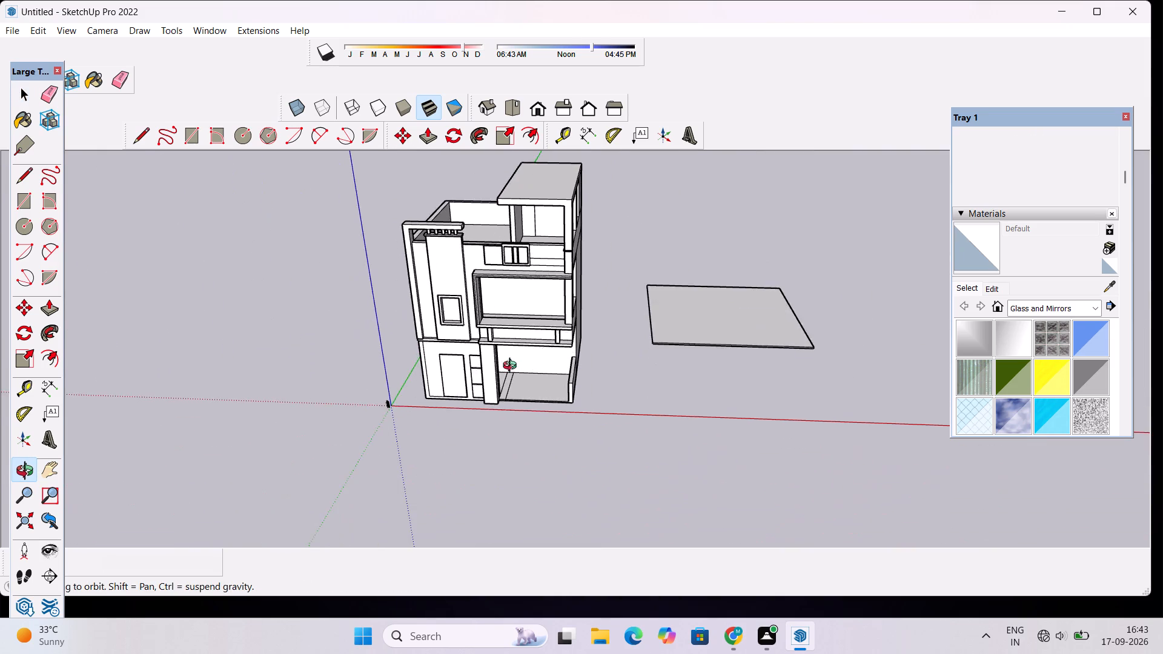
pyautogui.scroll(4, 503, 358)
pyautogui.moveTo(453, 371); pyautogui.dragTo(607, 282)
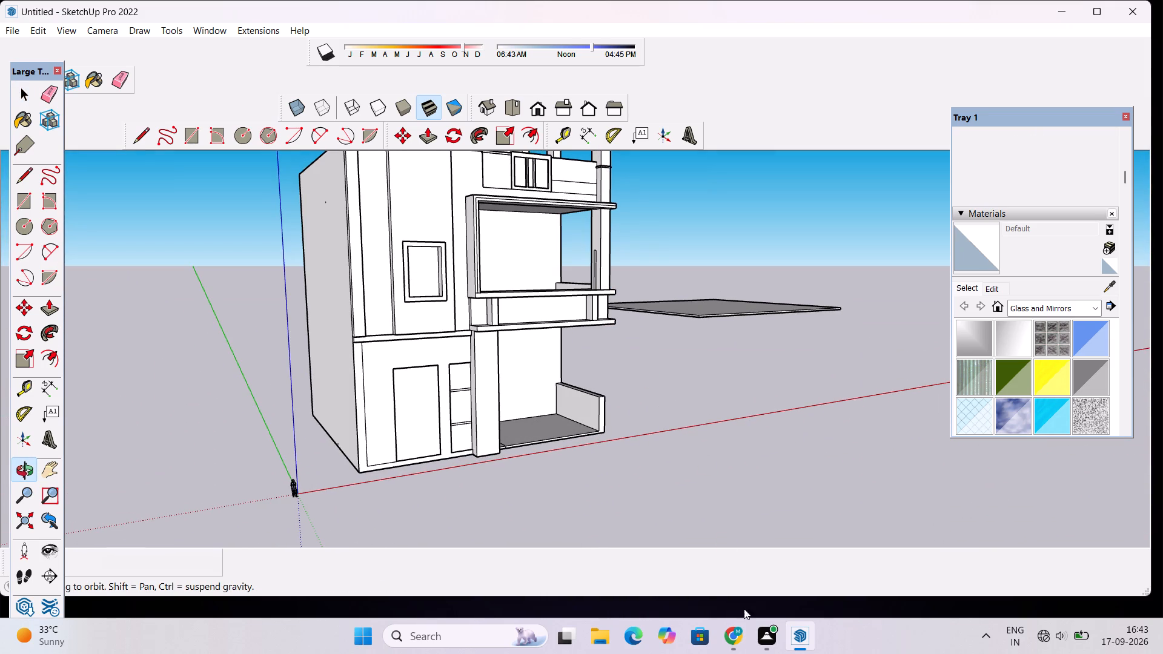
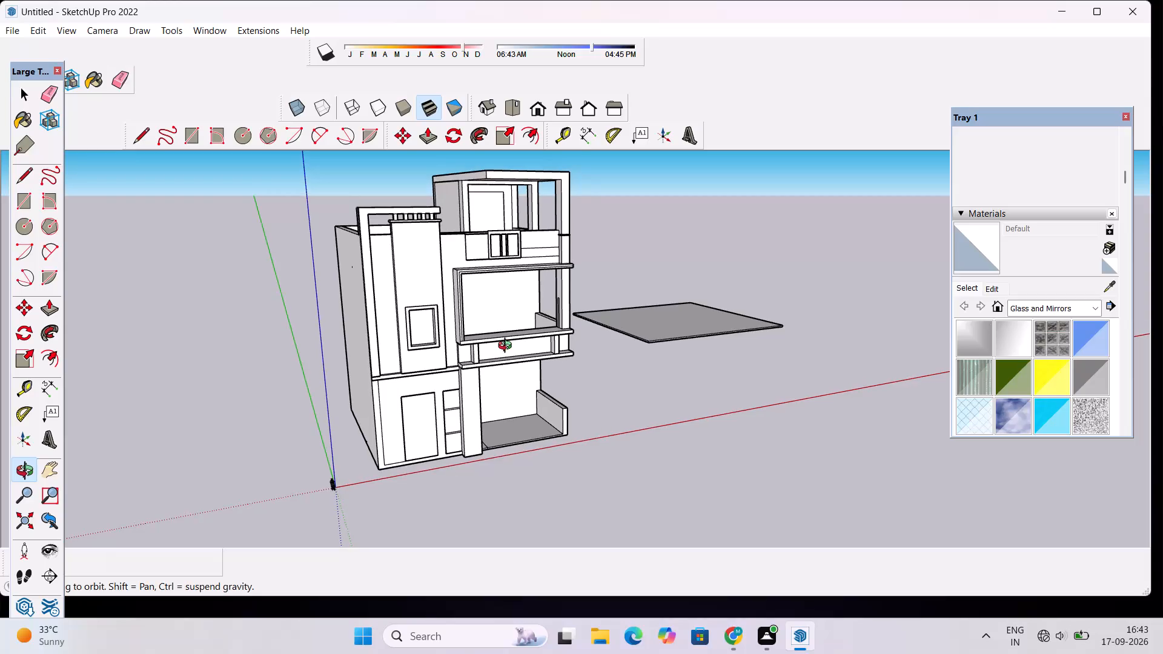
# Examine the middle-floor balcony opening, its side wall and the corner column with the sketched strip from several angles.
pyautogui.scroll(4, 506, 347)
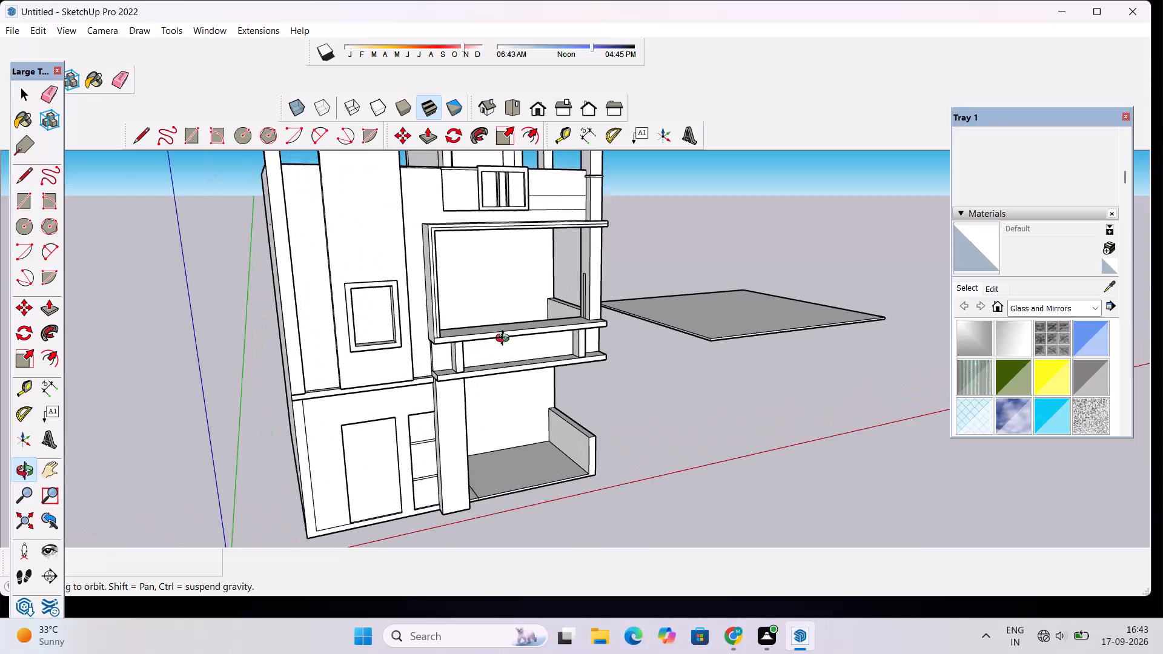
pyautogui.scroll(5, 505, 340)
pyautogui.moveTo(578, 283); pyautogui.dragTo(329, 299)
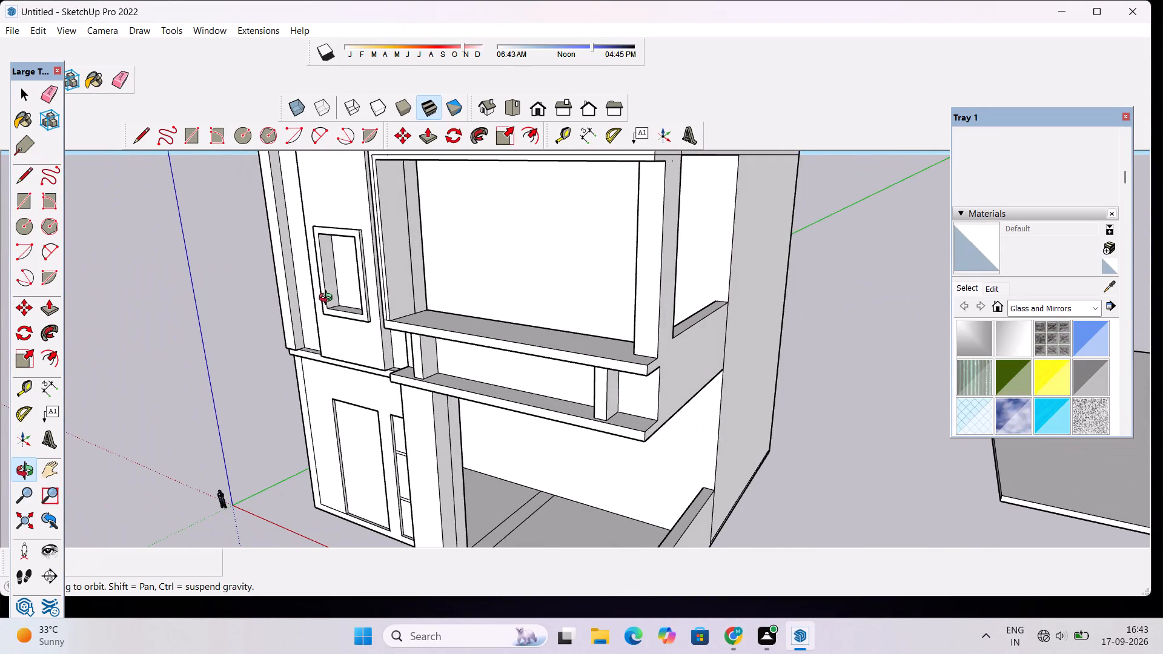
pyautogui.scroll(3, 405, 331)
pyautogui.moveTo(370, 337); pyautogui.dragTo(485, 309)
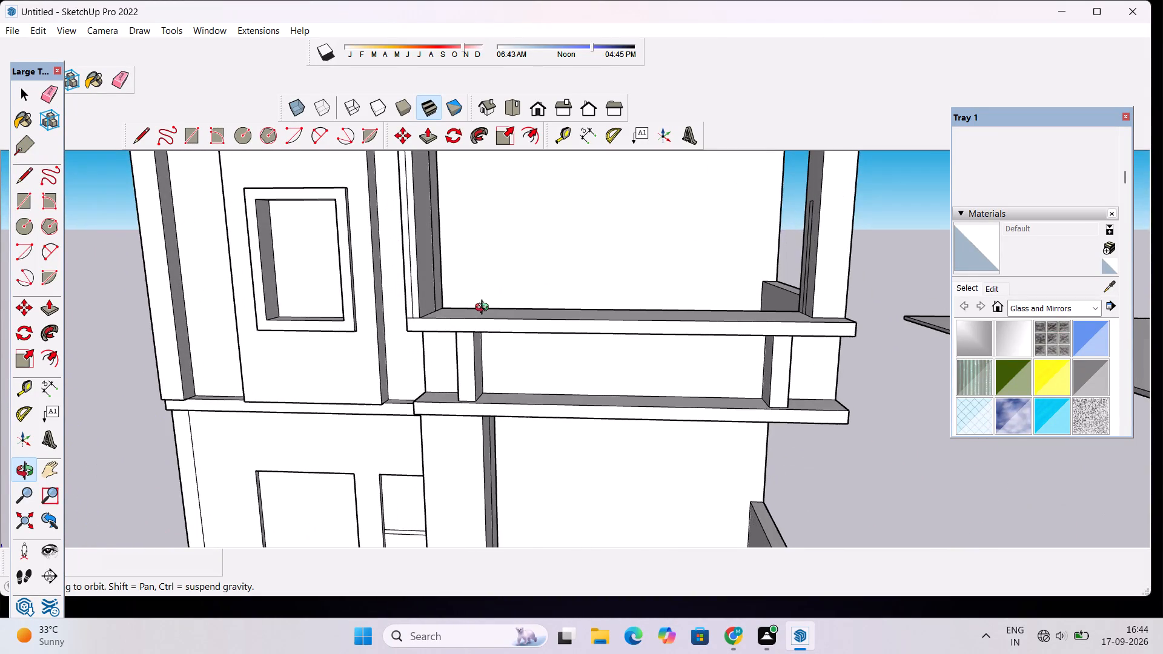
pyautogui.scroll(3, 457, 300)
pyautogui.keyDown('shift'); pyautogui.moveTo(423, 308); pyautogui.dragTo(396, 317); pyautogui.keyUp('shift')
pyautogui.scroll(-4, 395, 317)
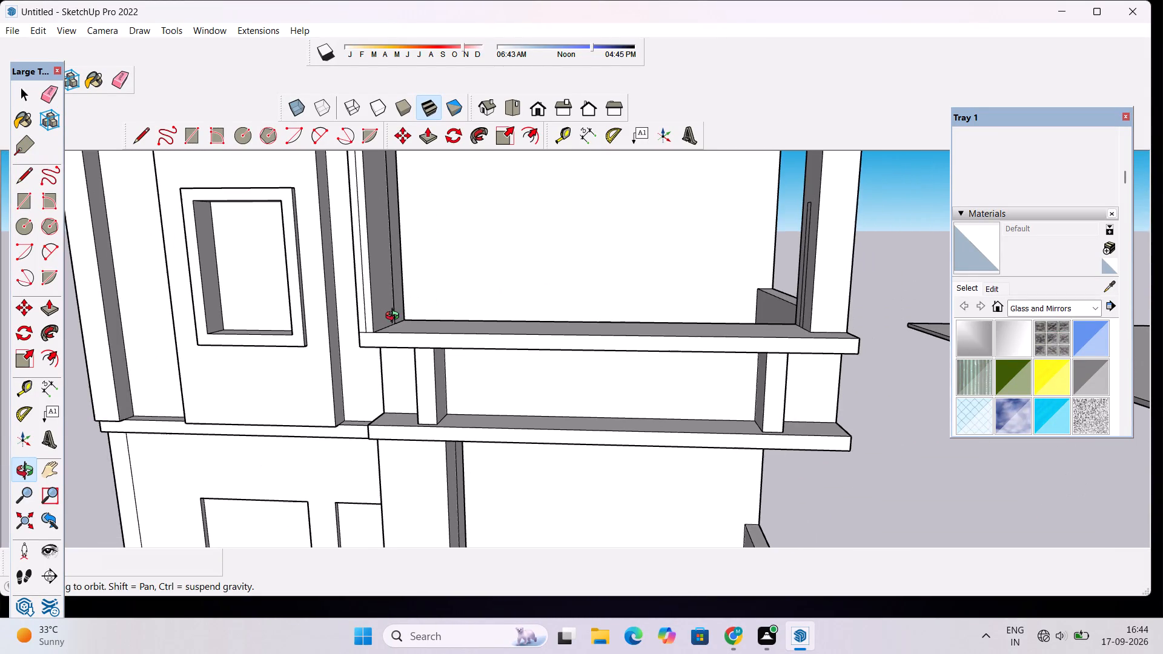
pyautogui.scroll(6, 411, 310)
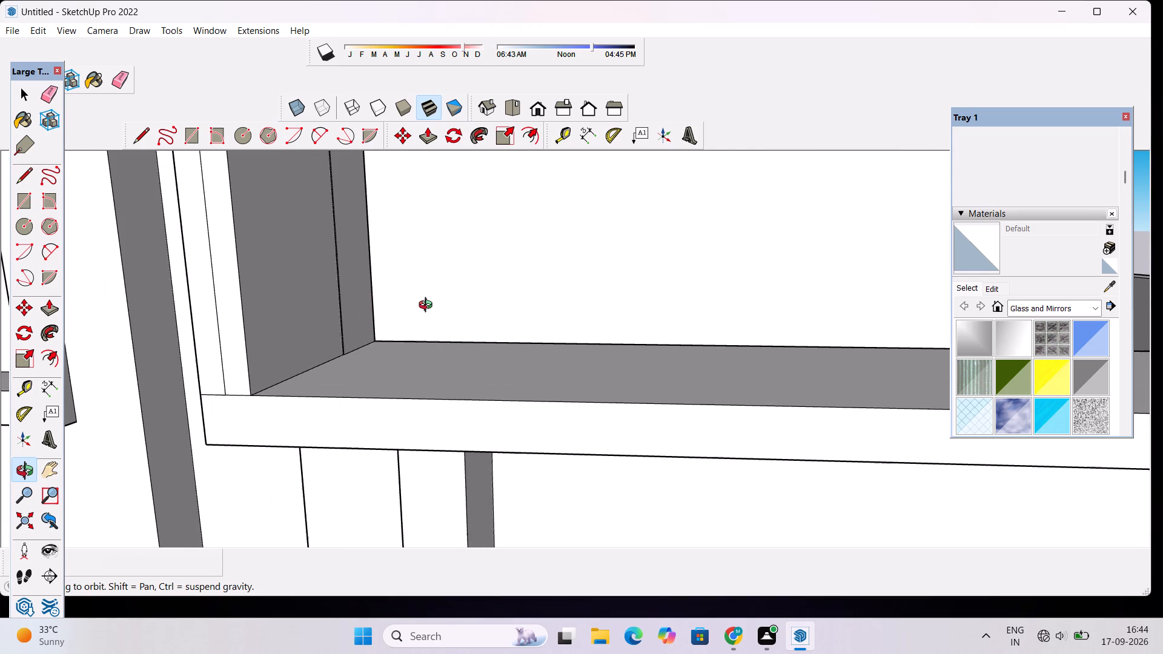
pyautogui.scroll(-7, 337, 289)
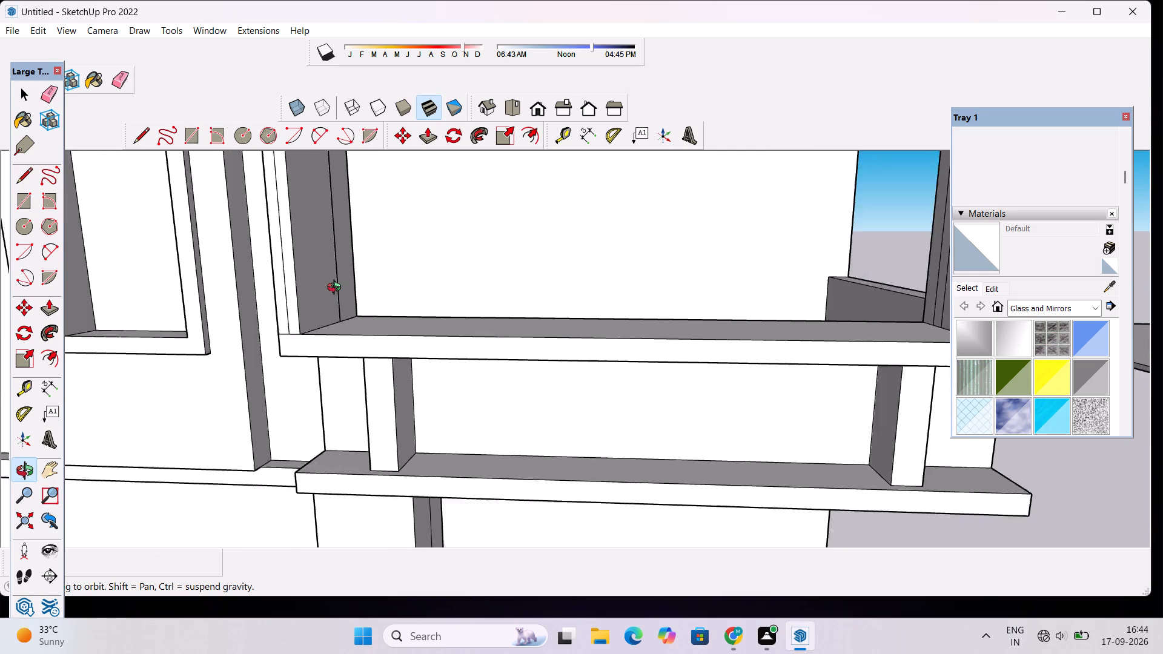
pyautogui.scroll(-6, 337, 289)
pyautogui.keyDown('shift'); pyautogui.moveTo(335, 289); pyautogui.dragTo(316, 358); pyautogui.keyUp('shift')
pyautogui.scroll(-4, 317, 354)
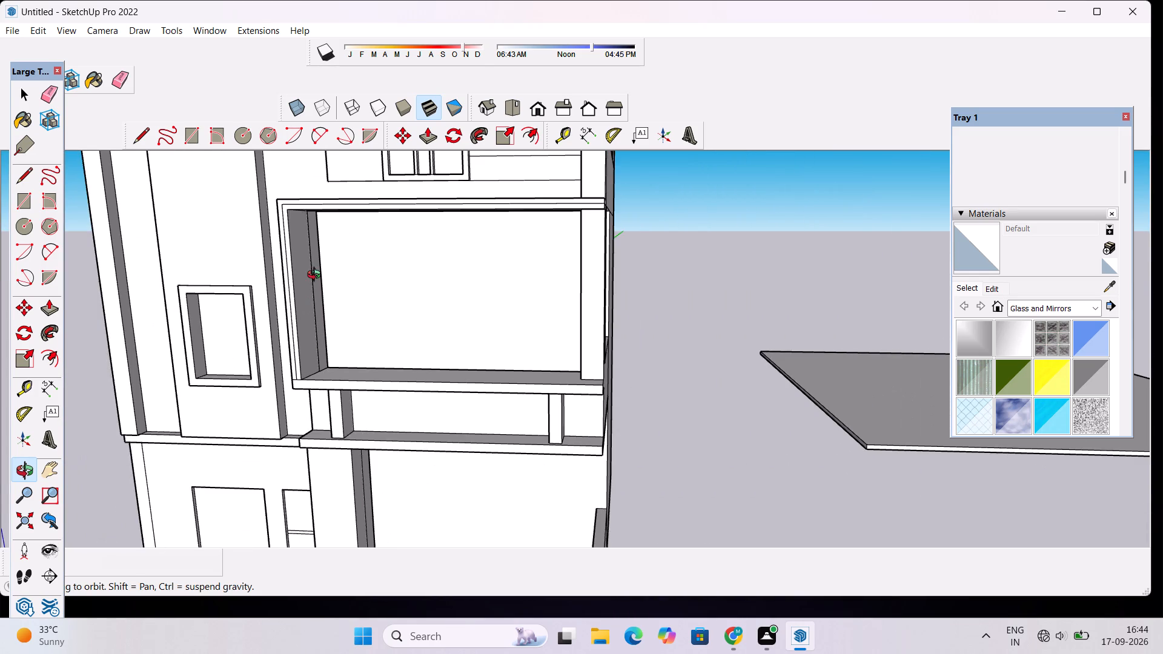
pyautogui.scroll(1, 317, 276)
pyautogui.keyDown('shift'); pyautogui.moveTo(347, 306); pyautogui.dragTo(271, 342); pyautogui.keyUp('shift')
pyautogui.scroll(4, 255, 366)
pyautogui.moveTo(229, 380); pyautogui.dragTo(324, 347)
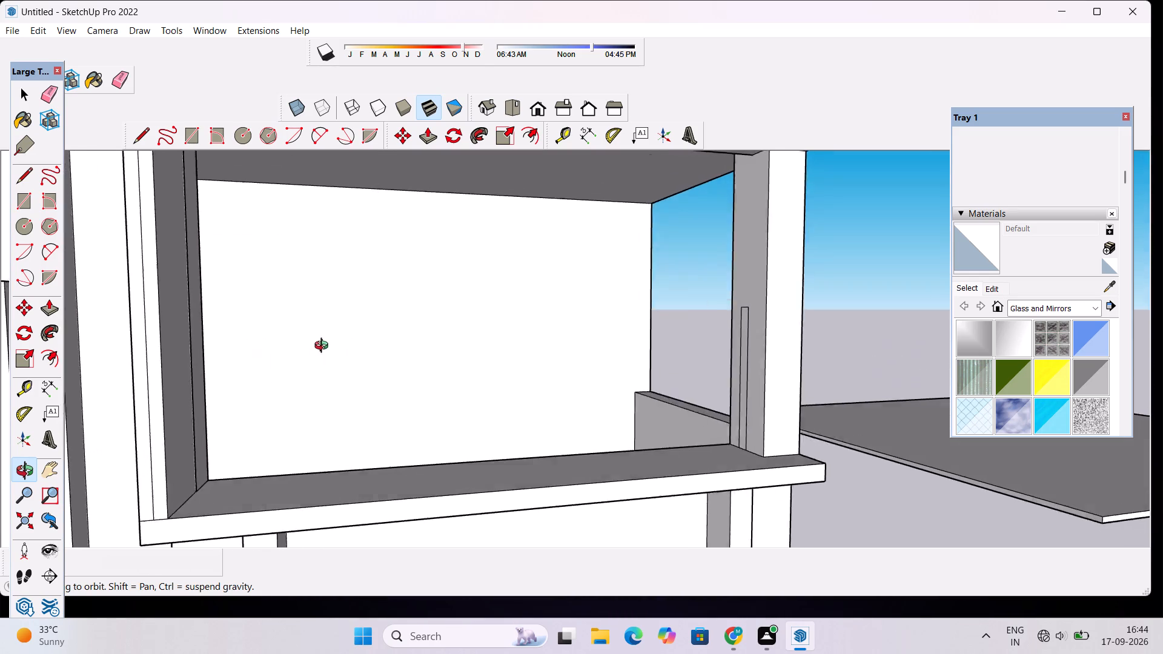
pyautogui.moveTo(324, 347); pyautogui.dragTo(403, 311)
pyautogui.scroll(-5, 409, 309)
pyautogui.moveTo(471, 339); pyautogui.dragTo(411, 428)
pyautogui.moveTo(677, 351); pyautogui.dragTo(634, 360)
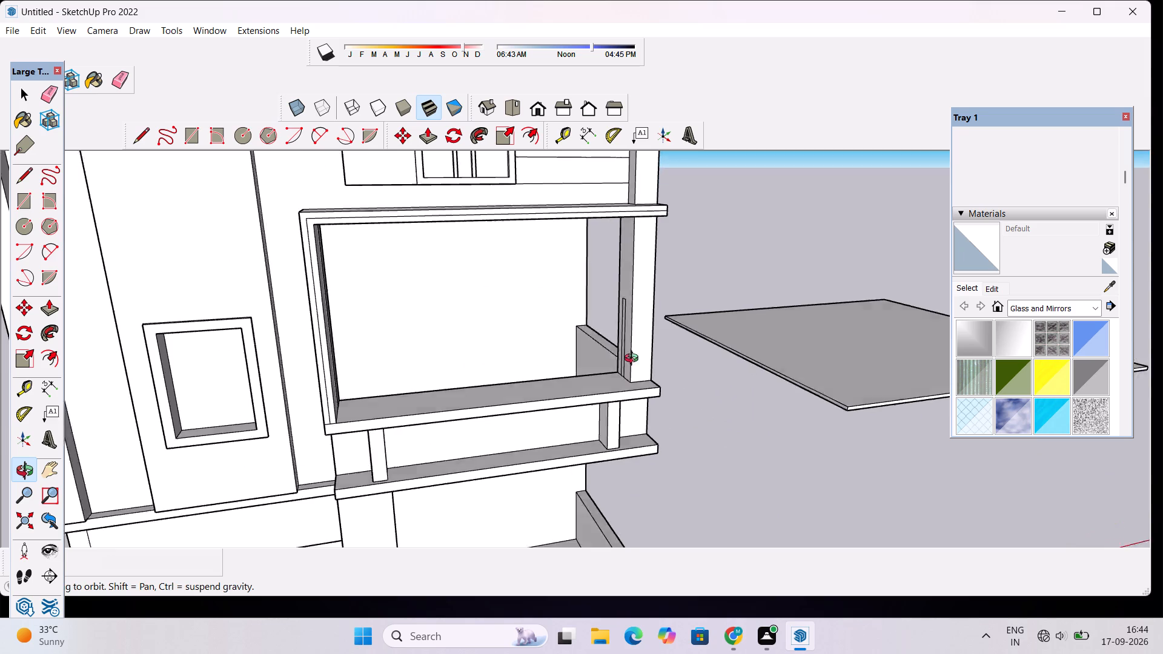
pyautogui.moveTo(634, 360); pyautogui.dragTo(554, 370)
pyautogui.scroll(3, 534, 377)
pyautogui.scroll(-2, 442, 362)
pyautogui.keyDown('shift'); pyautogui.moveTo(279, 375); pyautogui.dragTo(306, 435); pyautogui.keyUp('shift')
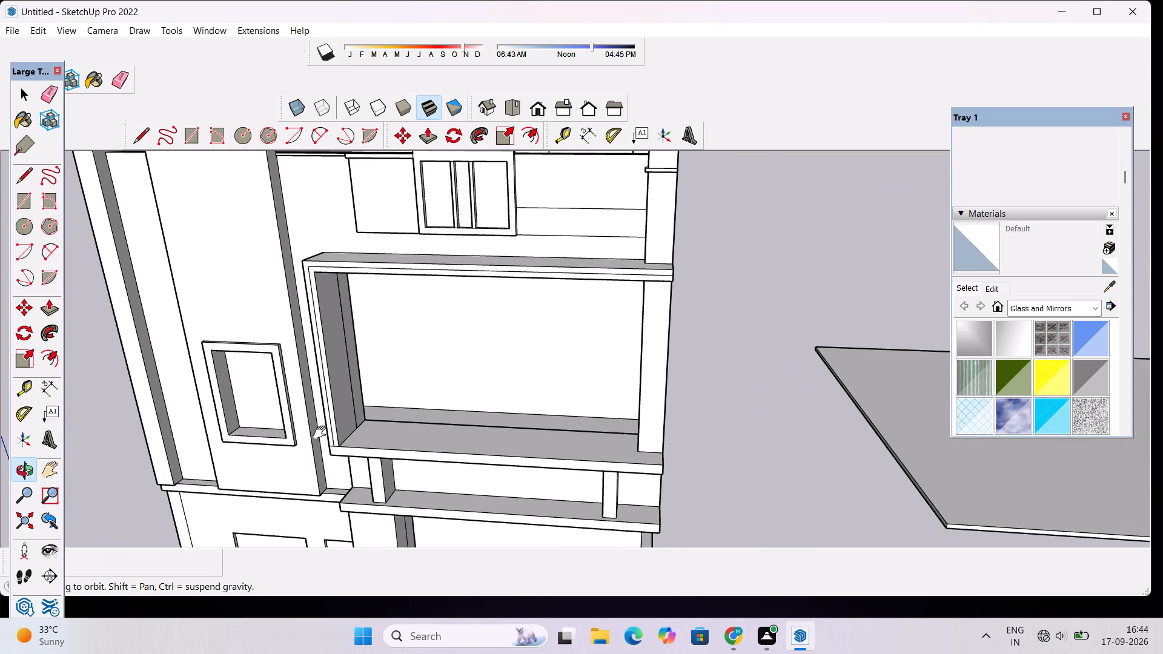
pyautogui.scroll(2, 326, 411)
pyautogui.moveTo(314, 414); pyautogui.dragTo(529, 411)
pyautogui.keyDown('shift'); pyautogui.moveTo(691, 343); pyautogui.dragTo(471, 342); pyautogui.keyUp('shift')
pyautogui.keyDown('shift'); pyautogui.scroll(-2, 471, 340); pyautogui.keyUp('shift')
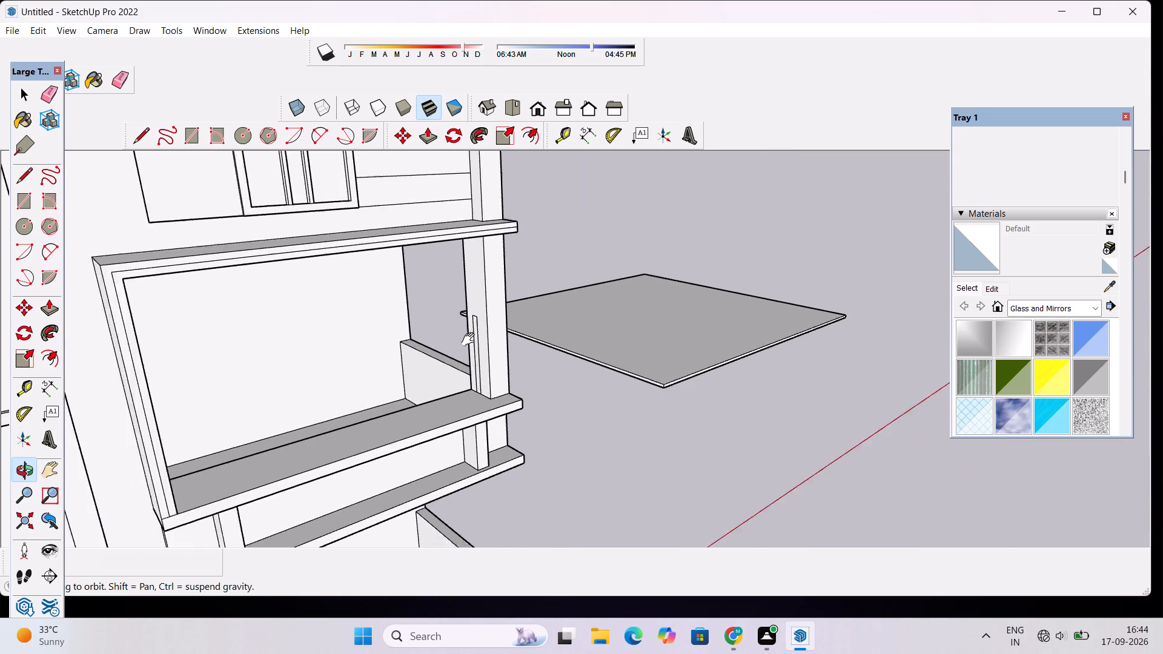
pyautogui.keyDown('shift'); pyautogui.scroll(-2, 471, 340); pyautogui.keyUp('shift')
pyautogui.keyDown('shift'); pyautogui.moveTo(534, 365); pyautogui.dragTo(453, 381); pyautogui.keyUp('shift')
pyautogui.moveTo(560, 382); pyautogui.dragTo(443, 414)
pyautogui.scroll(4, 383, 377)
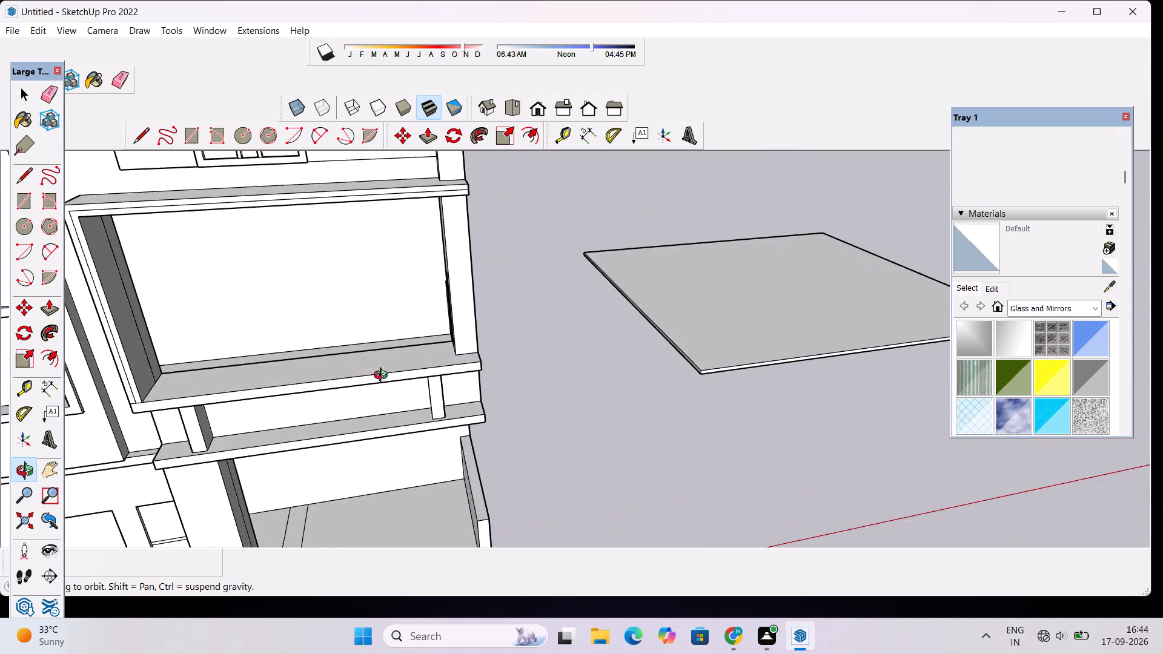
# Push/Pull the narrow upright rectangle on the corner column about 58' 7" across the balcony opening to the opposite side wall.
pyautogui.keyDown('shift'); pyautogui.moveTo(382, 374); pyautogui.dragTo(574, 409); pyautogui.keyUp('shift')
pyautogui.scroll(3, 620, 356)
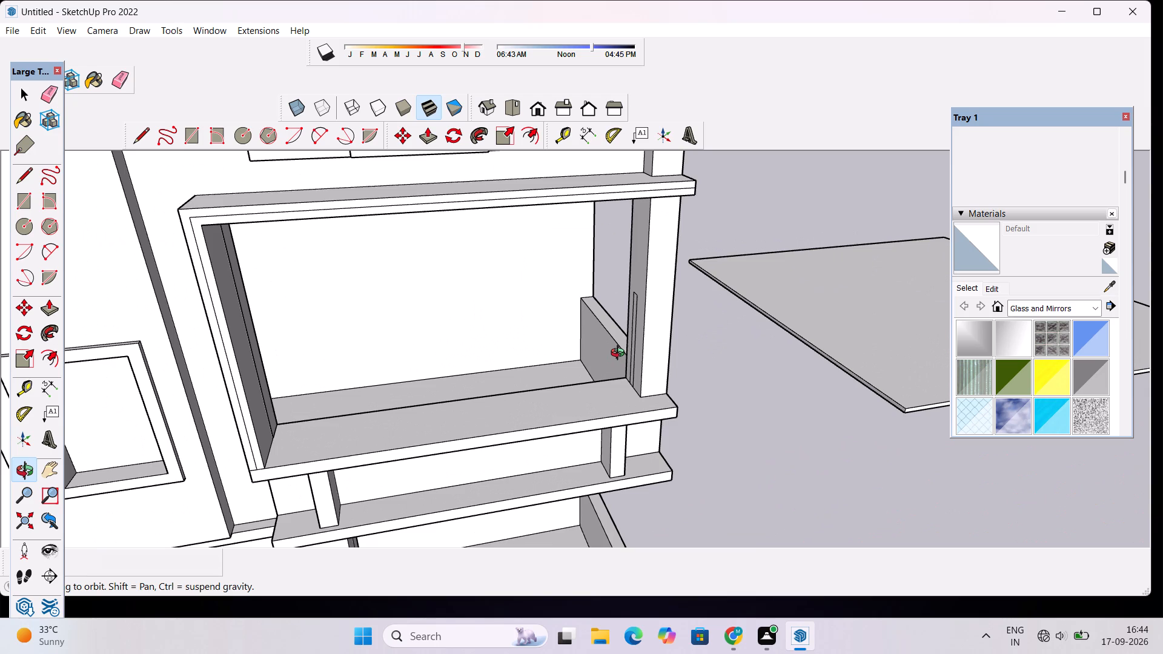
pyautogui.scroll(6, 620, 354)
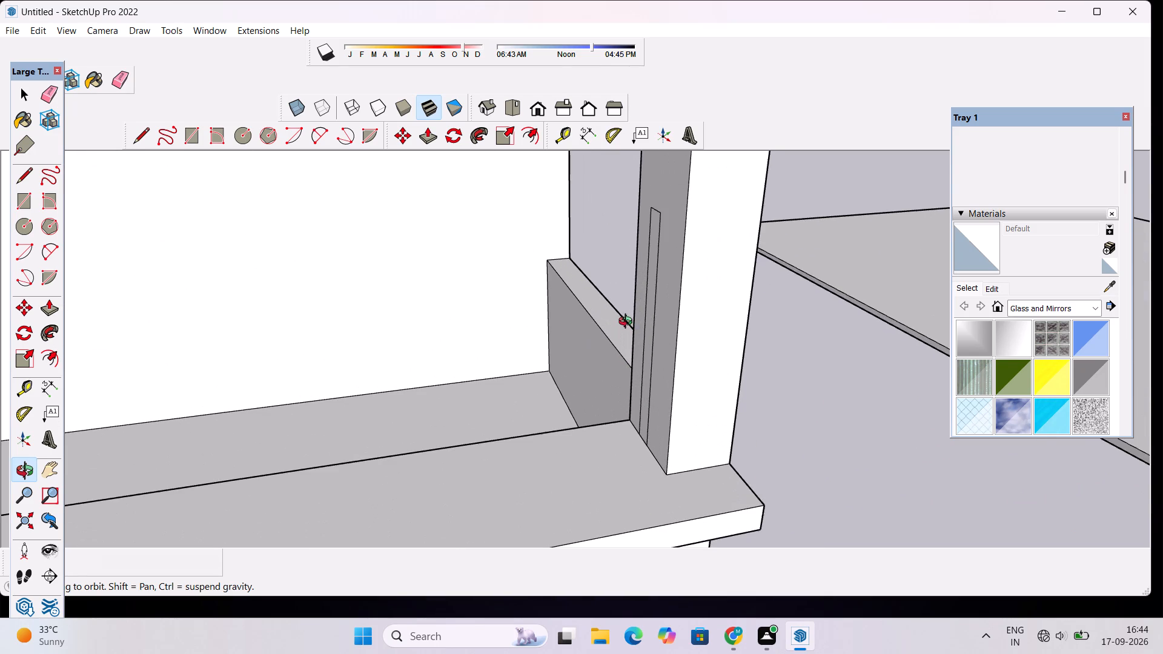
pyautogui.scroll(-2, 665, 317)
pyautogui.scroll(2, 658, 304)
pyautogui.keyDown('shift'); pyautogui.moveTo(655, 301); pyautogui.dragTo(710, 315); pyautogui.keyUp('shift')
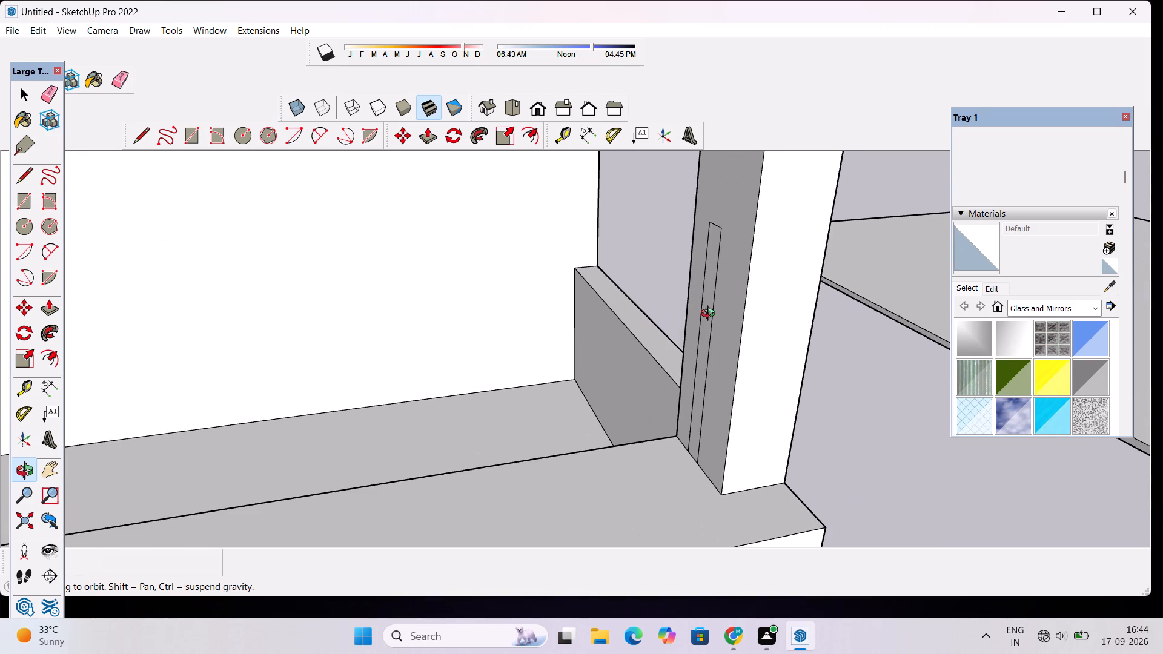
pyautogui.scroll(1, 711, 315)
pyautogui.press('p')
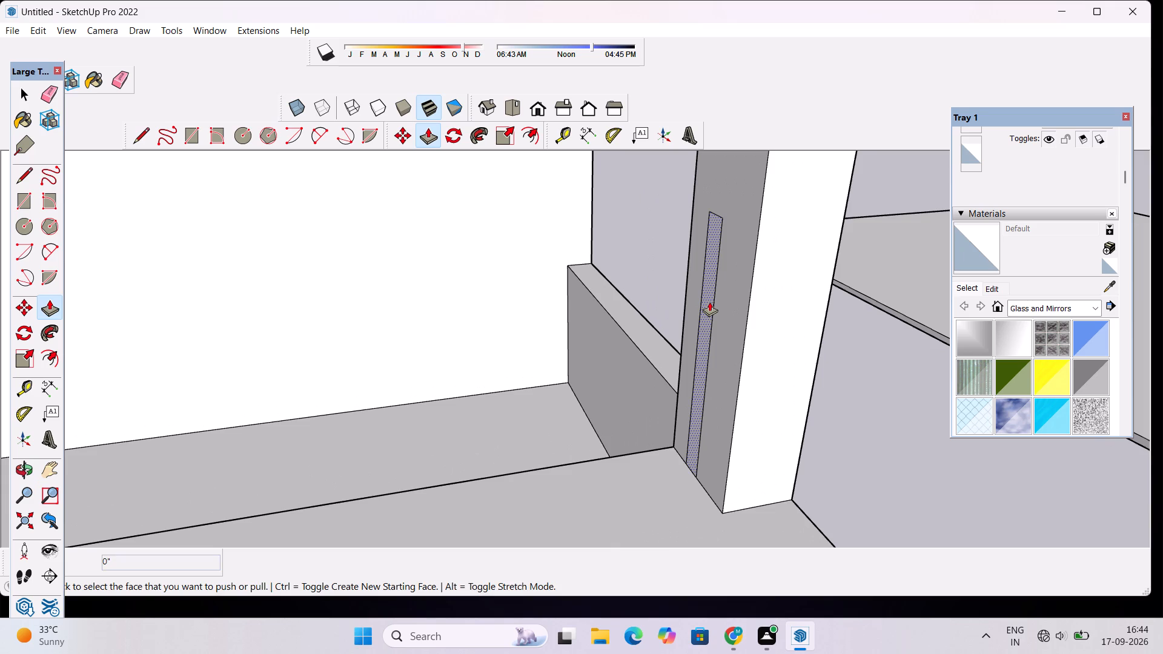
pyautogui.press('space')
pyautogui.press('o')
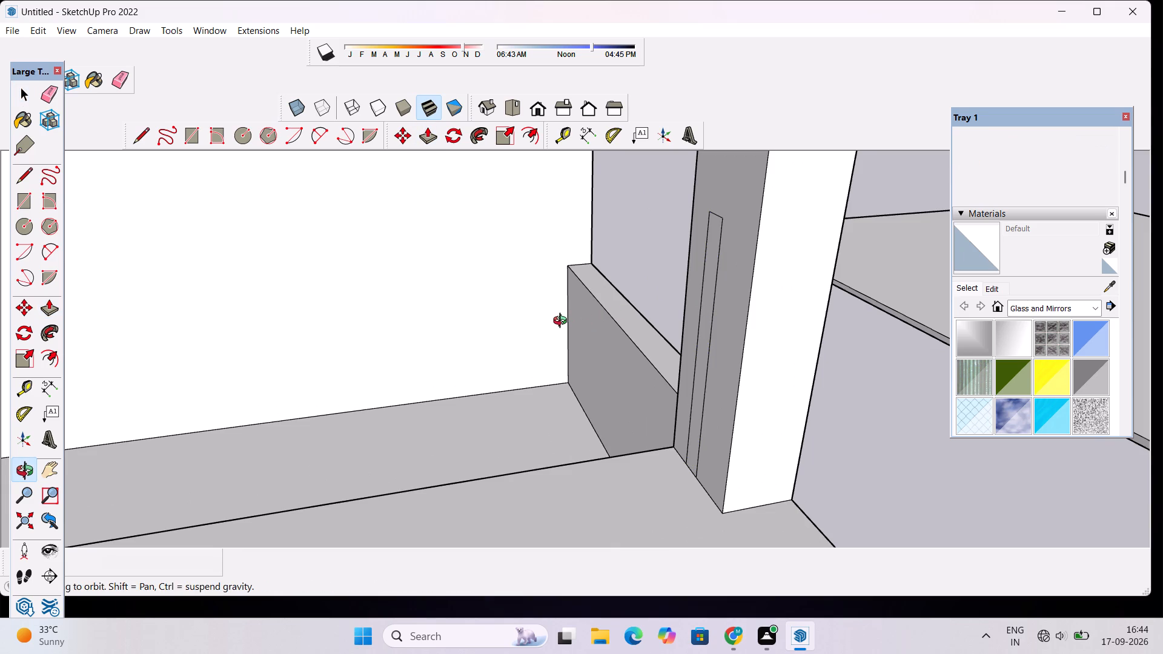
pyautogui.scroll(-3, 575, 322)
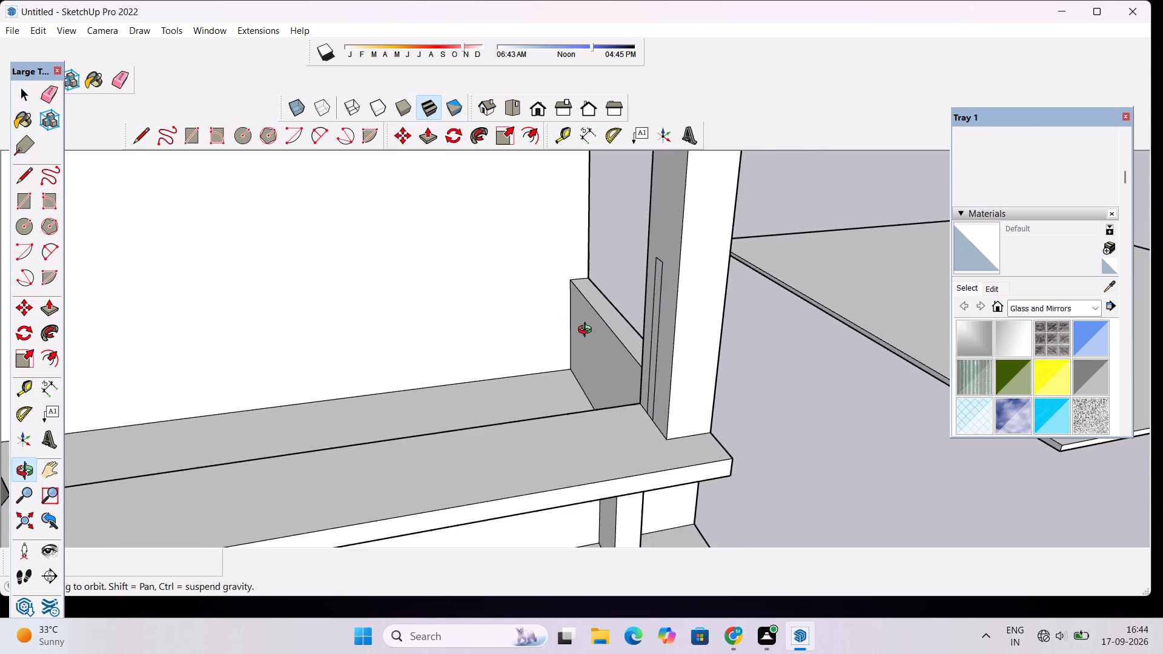
pyautogui.scroll(2, 588, 331)
pyautogui.press('p')
pyautogui.click(689, 287)
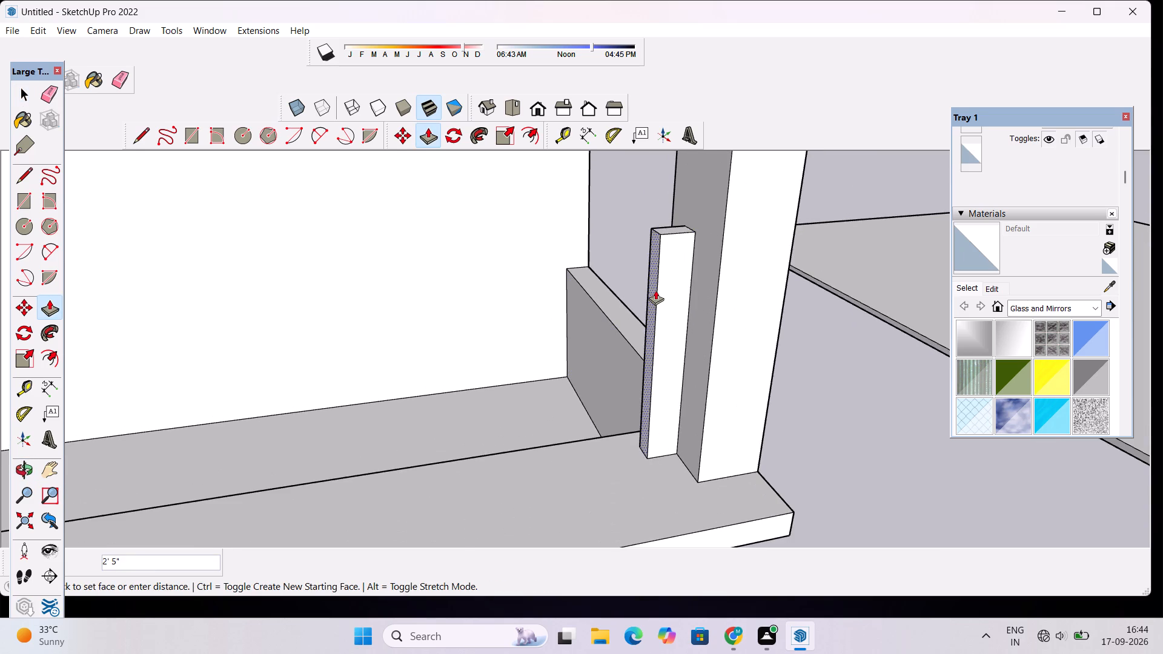
pyautogui.scroll(-10, 655, 290)
pyautogui.scroll(4, 508, 325)
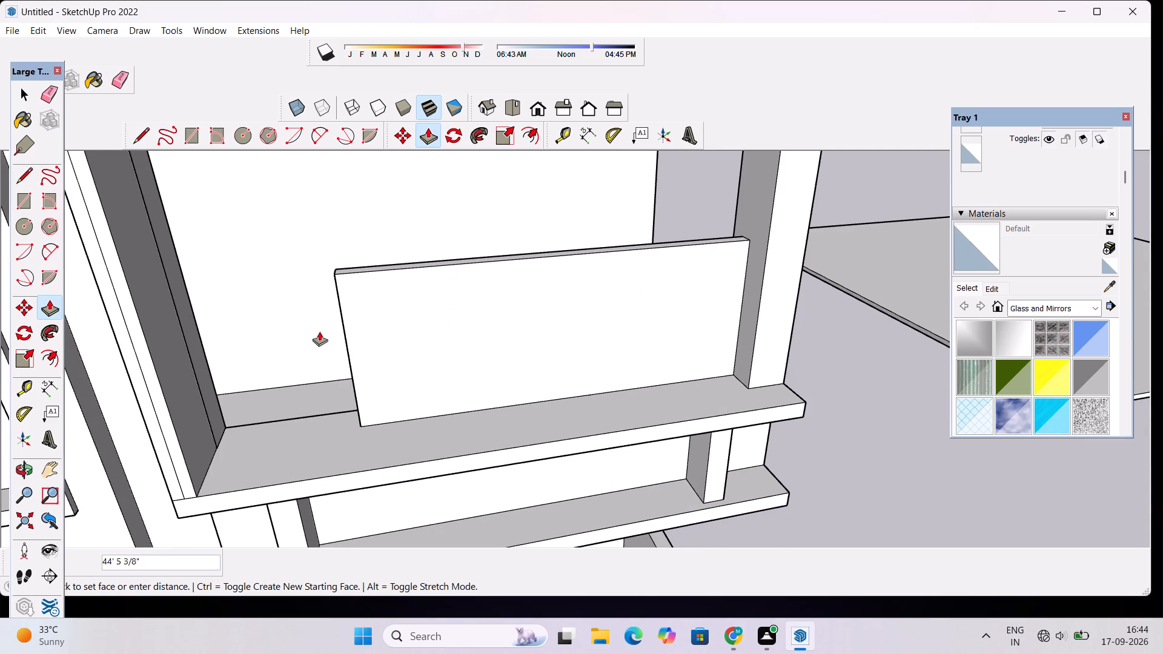
pyautogui.scroll(3, 189, 352)
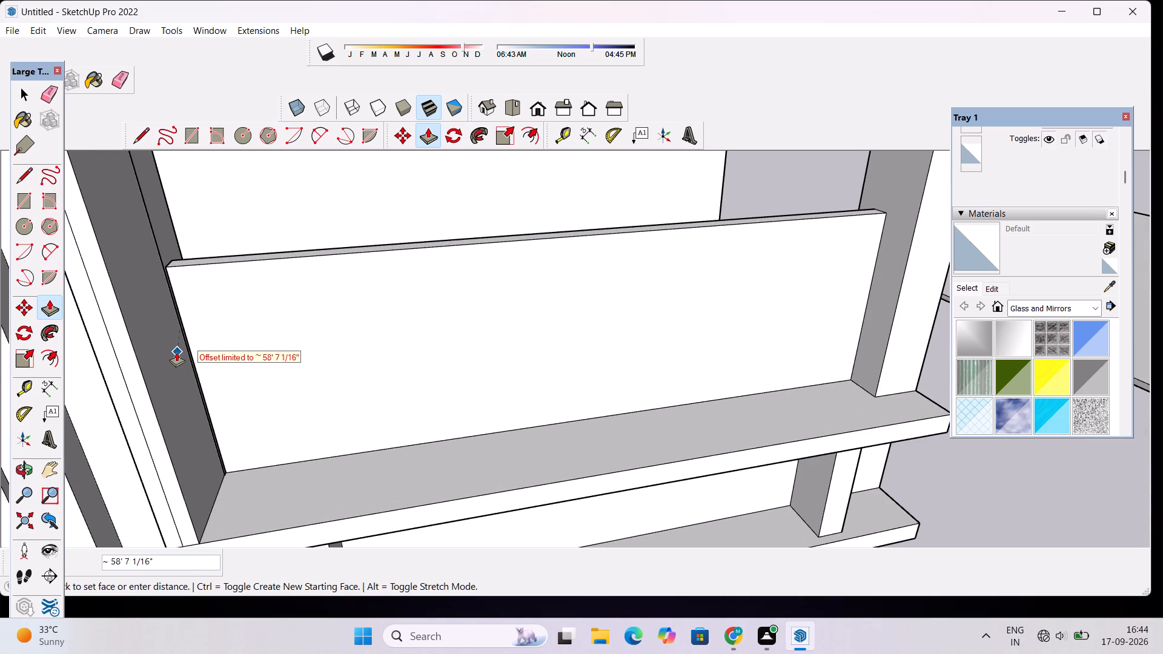
pyautogui.click(185, 346)
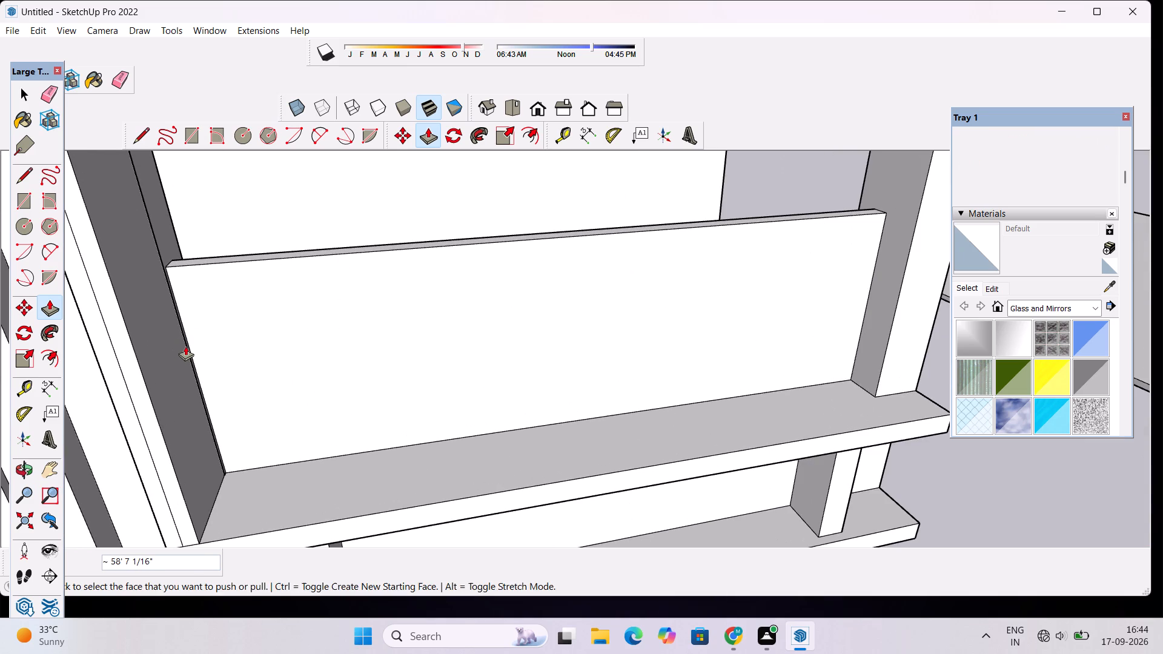
# Examine the new balcony panel from the front, from the open side and within the whole facade.
pyautogui.press('o')
pyautogui.moveTo(334, 376); pyautogui.dragTo(287, 350)
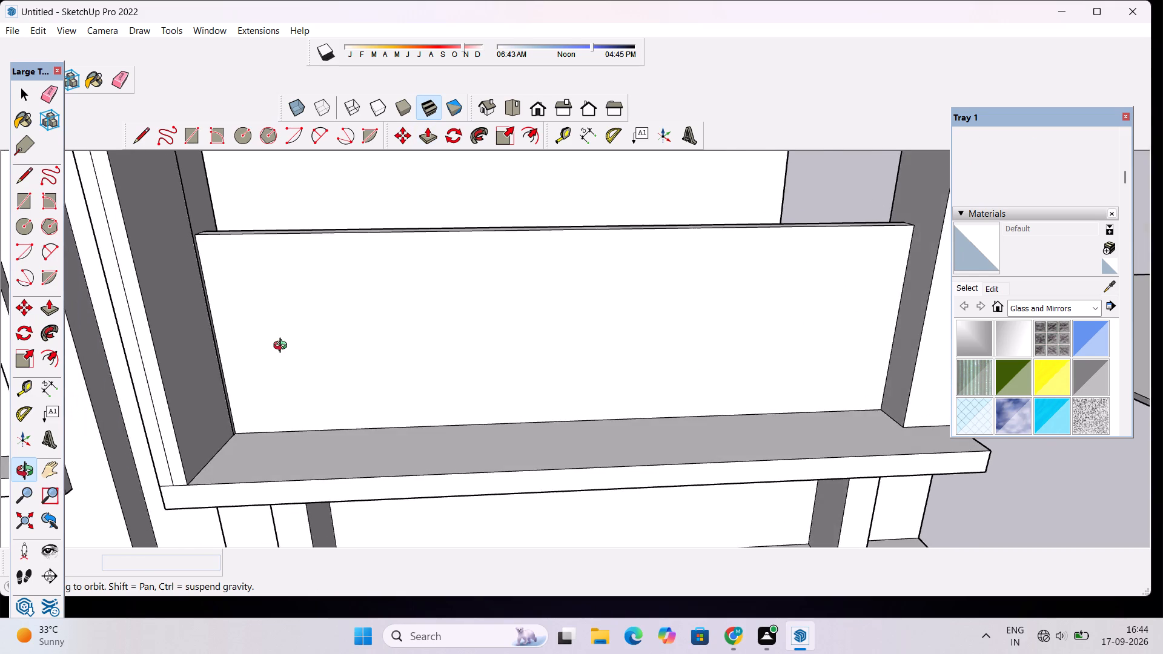
pyautogui.scroll(-9, 277, 339)
pyautogui.moveTo(211, 429); pyautogui.dragTo(314, 410)
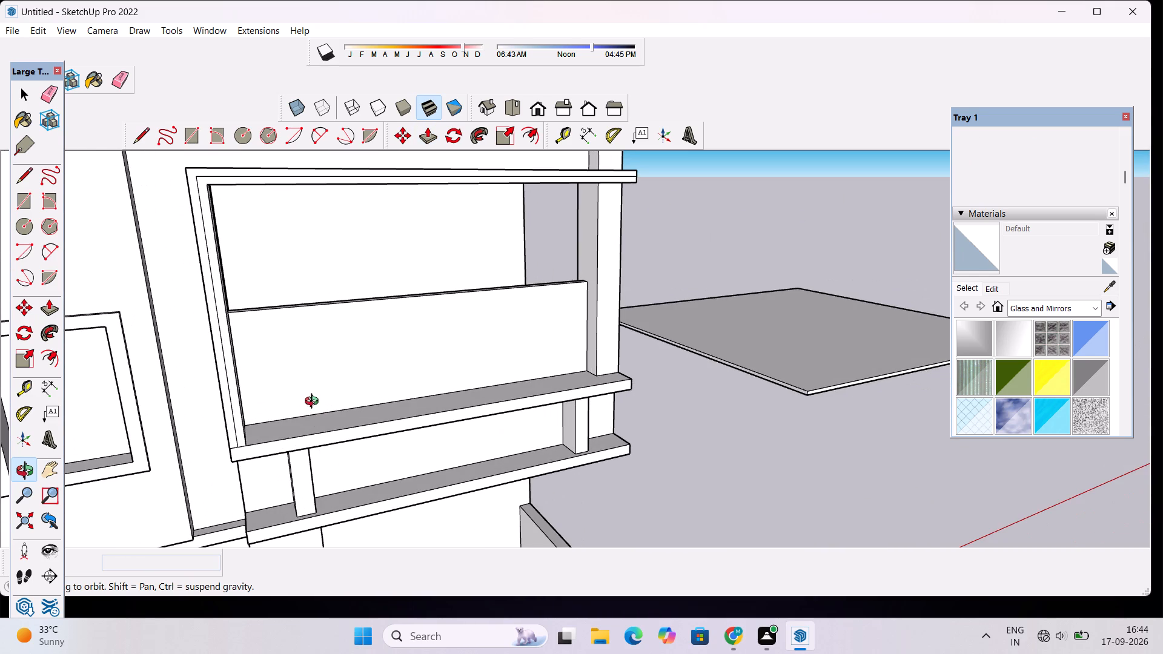
pyautogui.scroll(-4, 314, 391)
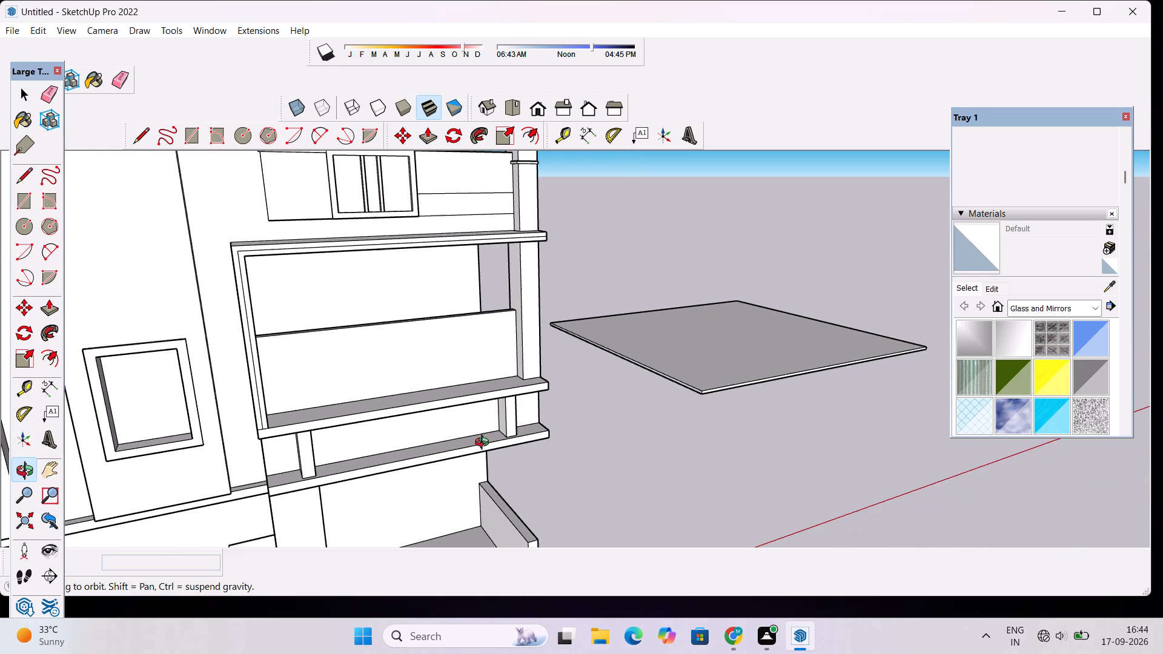
pyautogui.moveTo(485, 444); pyautogui.dragTo(344, 566)
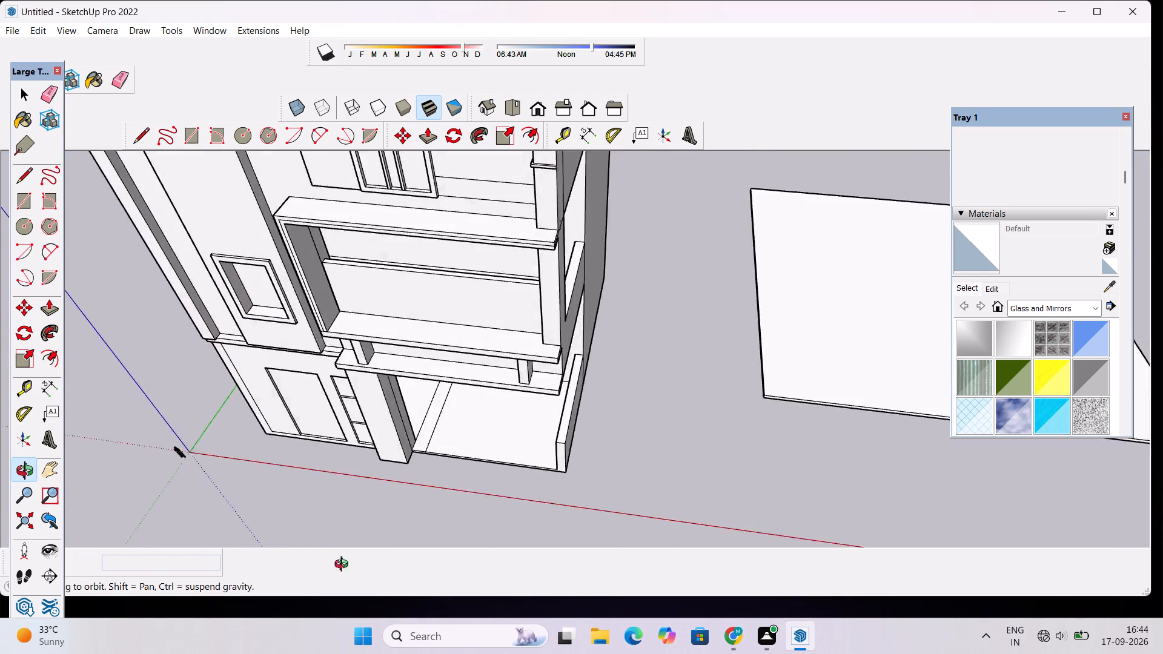
pyautogui.moveTo(344, 566); pyautogui.dragTo(429, 480)
pyautogui.moveTo(717, 356); pyautogui.dragTo(354, 389)
pyautogui.moveTo(660, 386); pyautogui.dragTo(619, 396)
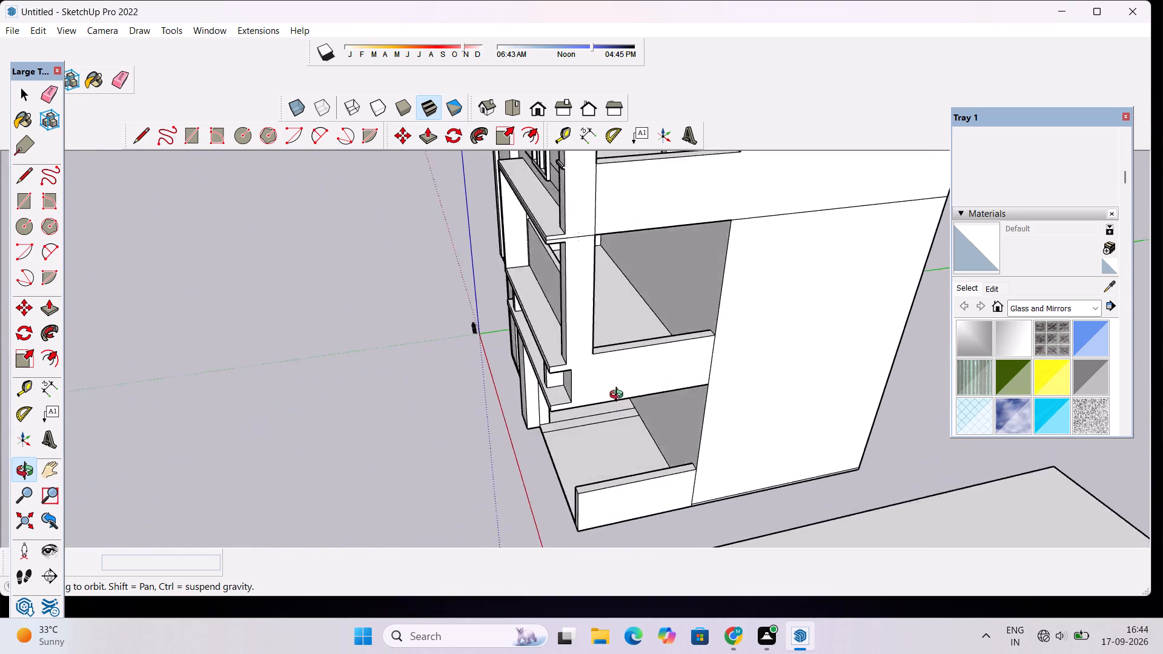
pyautogui.moveTo(619, 396); pyautogui.dragTo(427, 395)
pyautogui.scroll(5, 525, 323)
pyautogui.moveTo(388, 385); pyautogui.dragTo(523, 386)
pyautogui.scroll(-4, 523, 386)
pyautogui.moveTo(429, 406); pyautogui.dragTo(672, 365)
pyautogui.moveTo(665, 368); pyautogui.dragTo(432, 385)
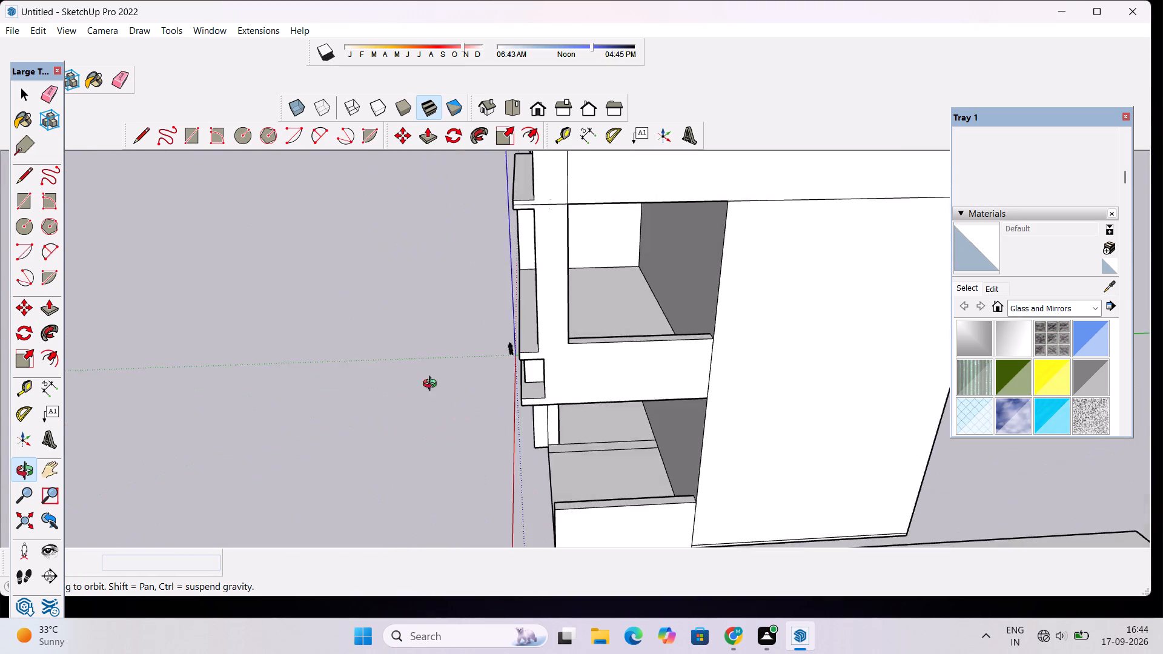
pyautogui.moveTo(432, 385); pyautogui.dragTo(409, 393)
pyautogui.scroll(-3, 480, 369)
pyautogui.moveTo(458, 373); pyautogui.dragTo(652, 323)
pyautogui.scroll(-5, 596, 365)
pyautogui.moveTo(511, 419); pyautogui.dragTo(606, 423)
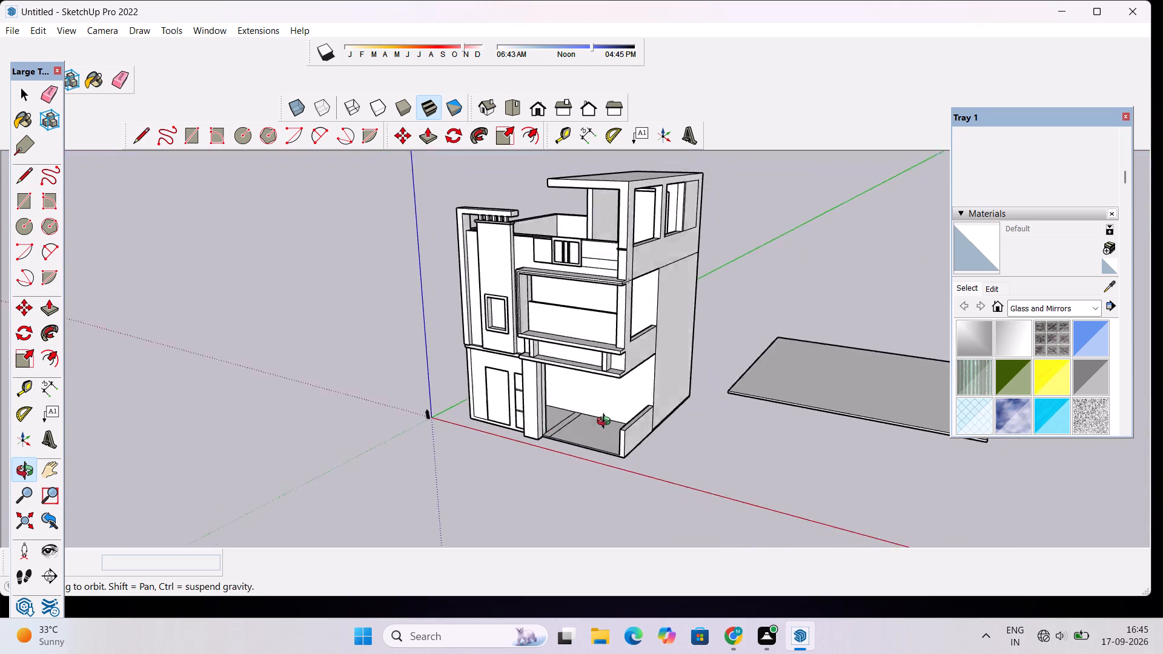
pyautogui.moveTo(606, 423); pyautogui.dragTo(760, 381)
pyautogui.scroll(8, 542, 342)
pyautogui.moveTo(567, 368); pyautogui.dragTo(533, 354)
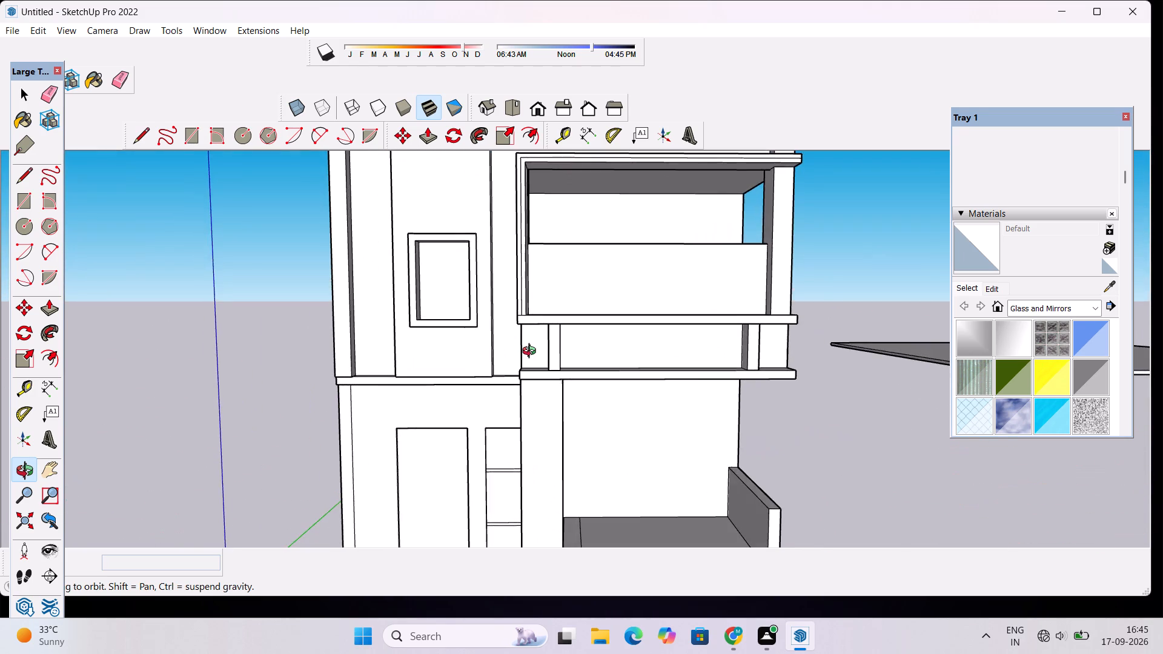
pyautogui.scroll(-5, 532, 352)
pyautogui.keyDown('shift'); pyautogui.moveTo(532, 352); pyautogui.dragTo(532, 413); pyautogui.keyUp('shift')
pyautogui.scroll(-5, 540, 368)
pyautogui.moveTo(540, 368); pyautogui.dragTo(541, 416)
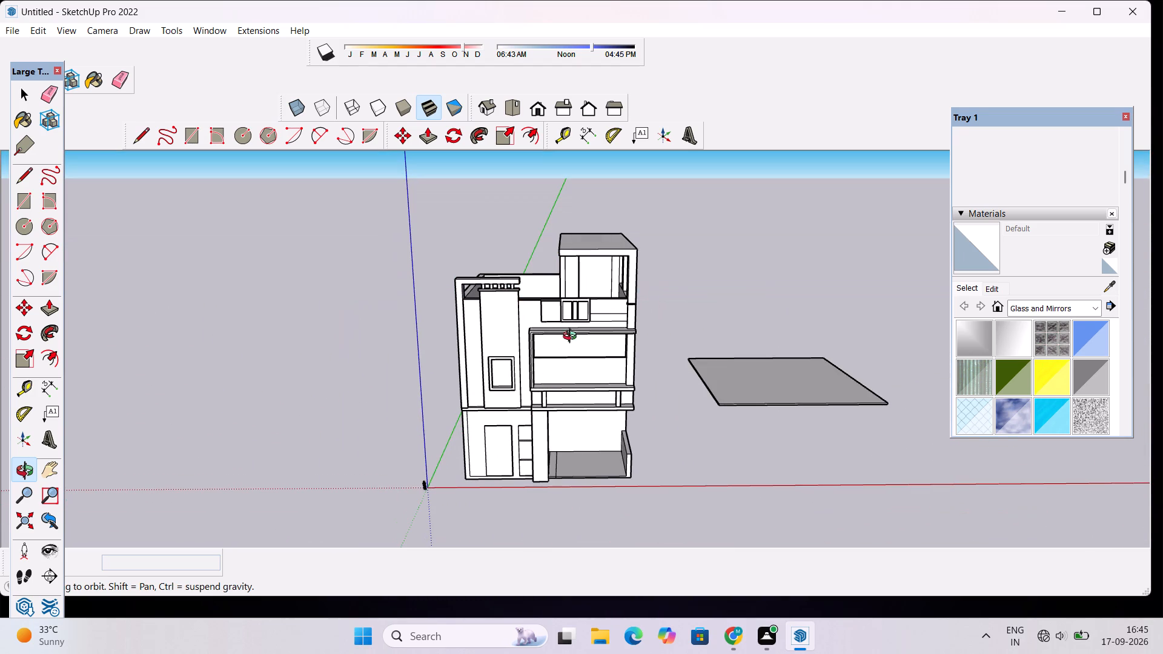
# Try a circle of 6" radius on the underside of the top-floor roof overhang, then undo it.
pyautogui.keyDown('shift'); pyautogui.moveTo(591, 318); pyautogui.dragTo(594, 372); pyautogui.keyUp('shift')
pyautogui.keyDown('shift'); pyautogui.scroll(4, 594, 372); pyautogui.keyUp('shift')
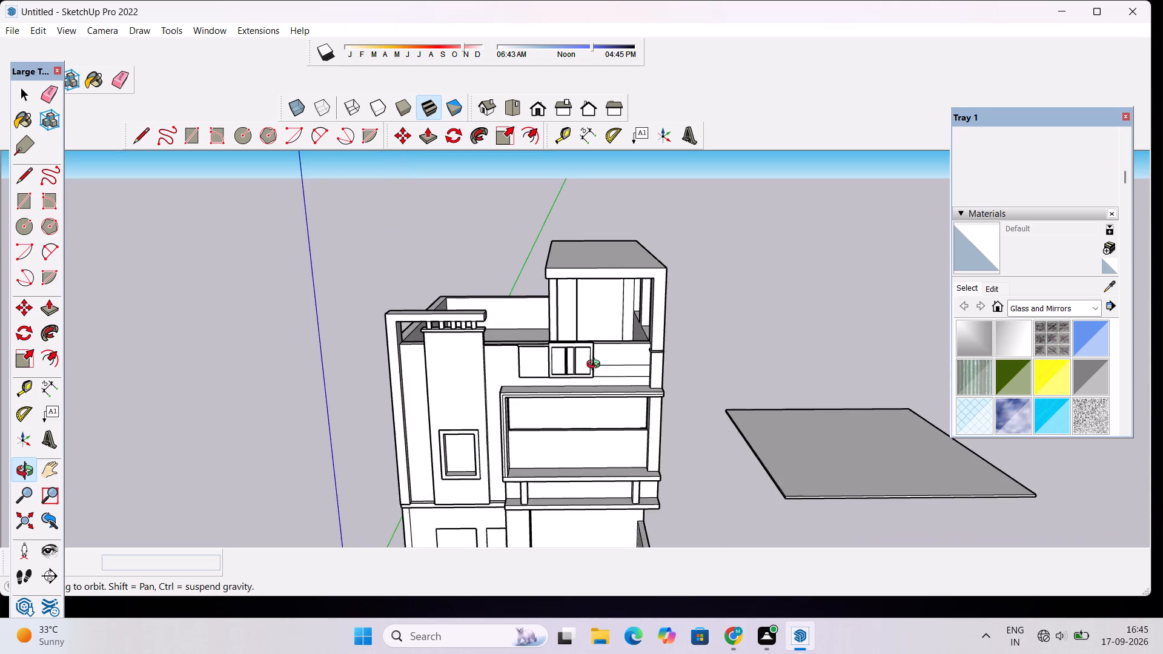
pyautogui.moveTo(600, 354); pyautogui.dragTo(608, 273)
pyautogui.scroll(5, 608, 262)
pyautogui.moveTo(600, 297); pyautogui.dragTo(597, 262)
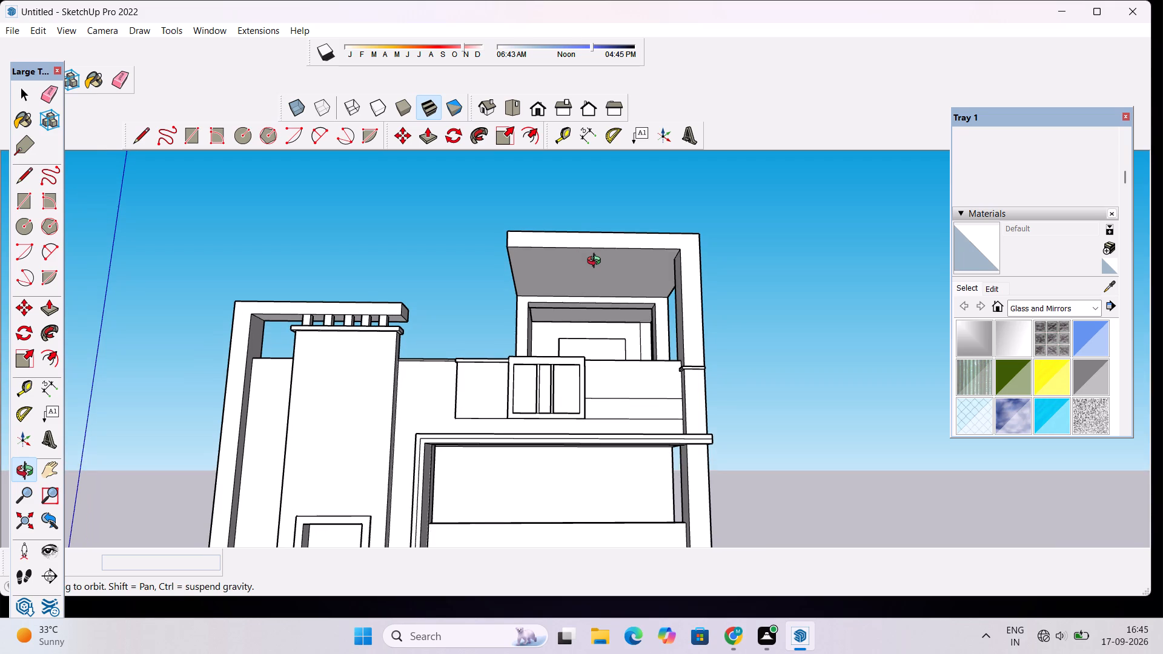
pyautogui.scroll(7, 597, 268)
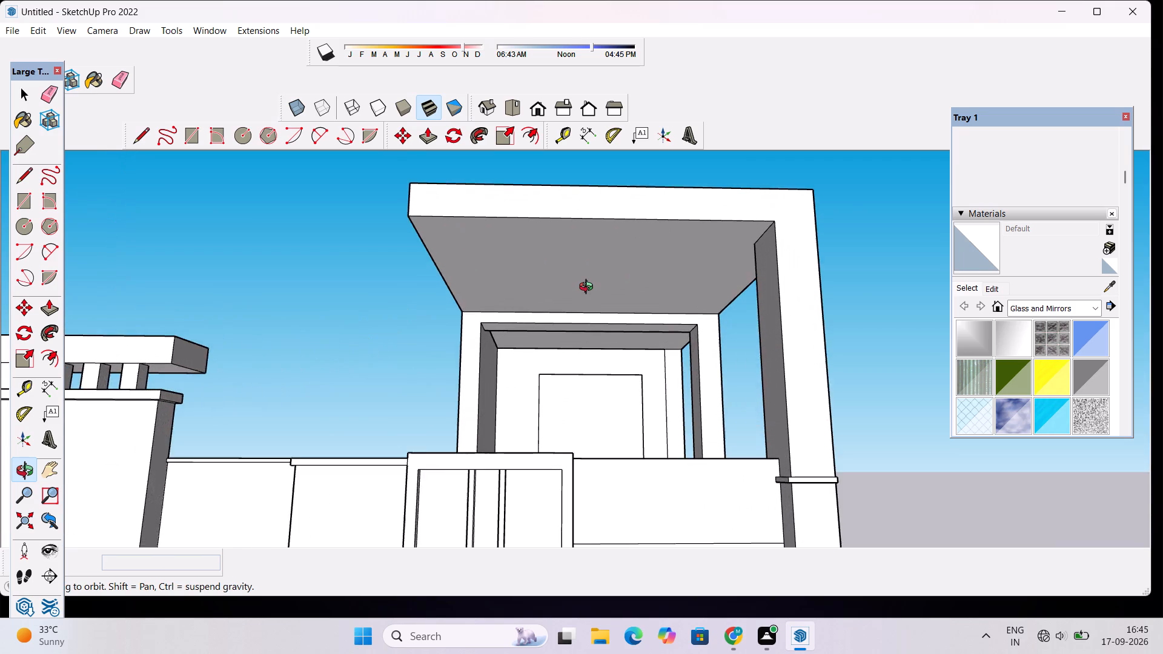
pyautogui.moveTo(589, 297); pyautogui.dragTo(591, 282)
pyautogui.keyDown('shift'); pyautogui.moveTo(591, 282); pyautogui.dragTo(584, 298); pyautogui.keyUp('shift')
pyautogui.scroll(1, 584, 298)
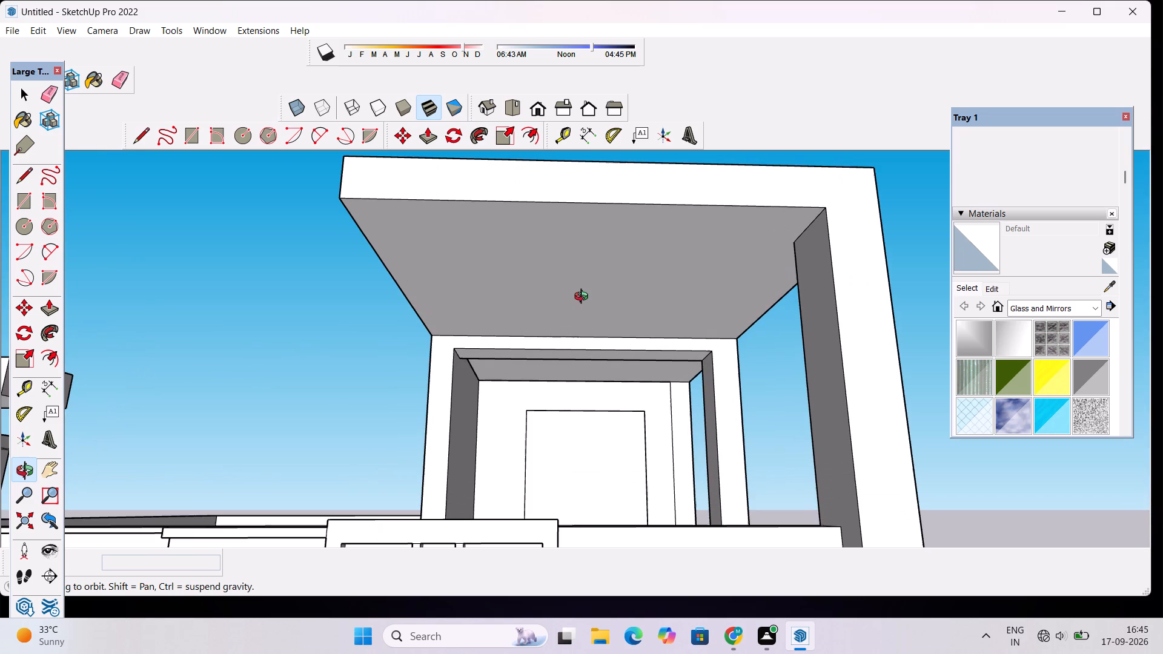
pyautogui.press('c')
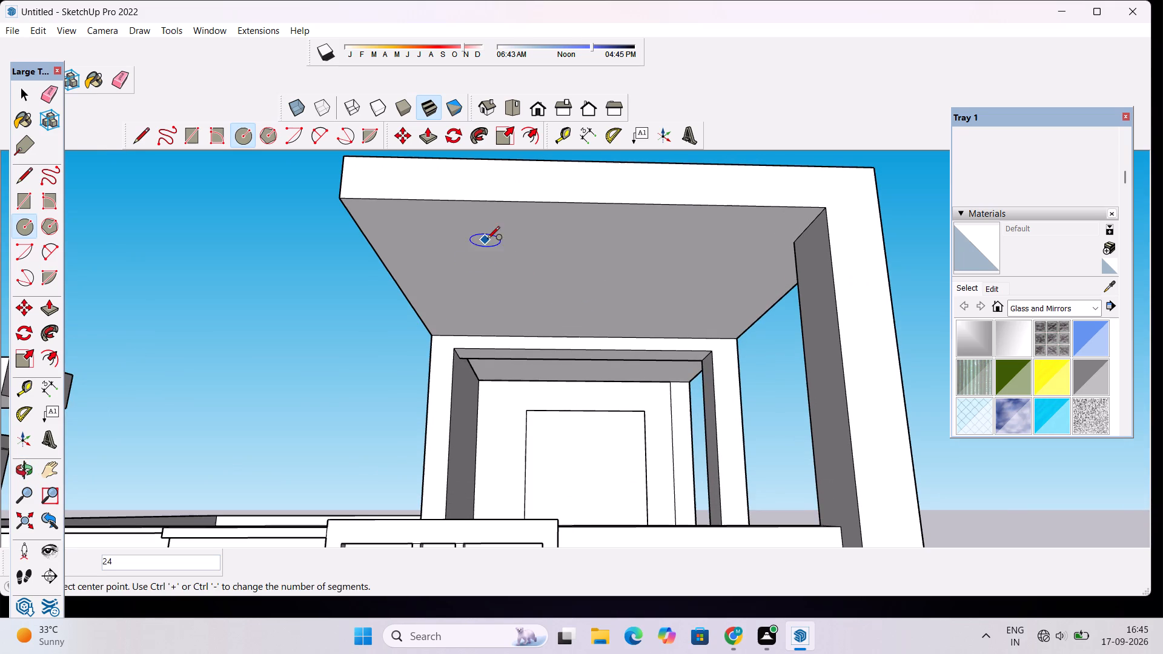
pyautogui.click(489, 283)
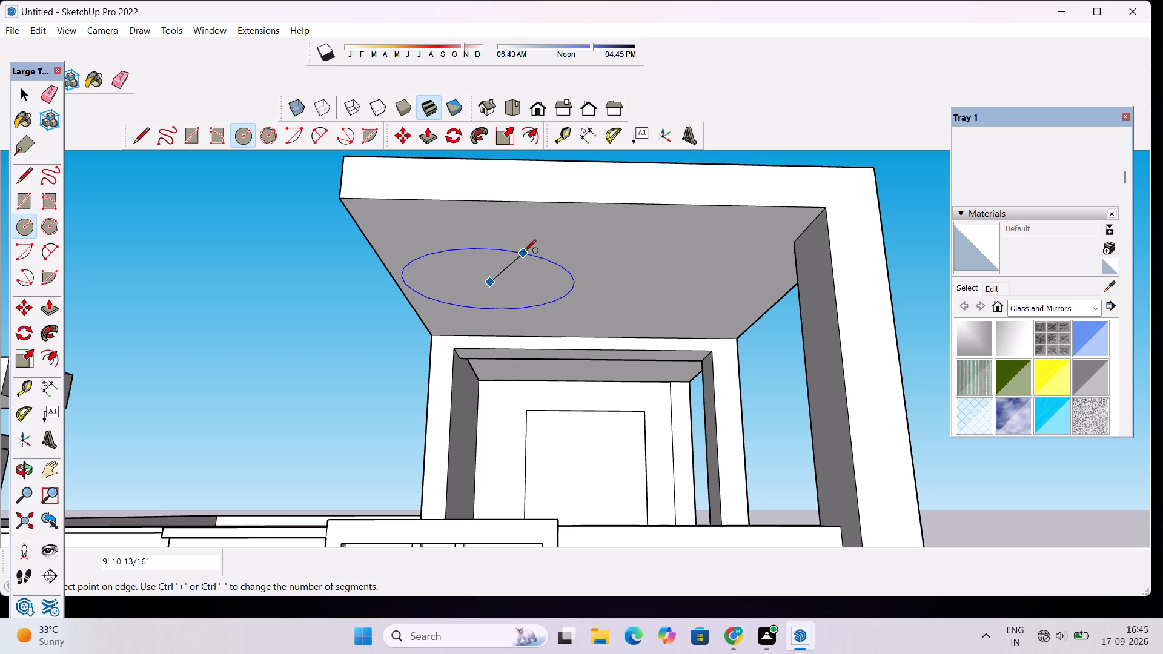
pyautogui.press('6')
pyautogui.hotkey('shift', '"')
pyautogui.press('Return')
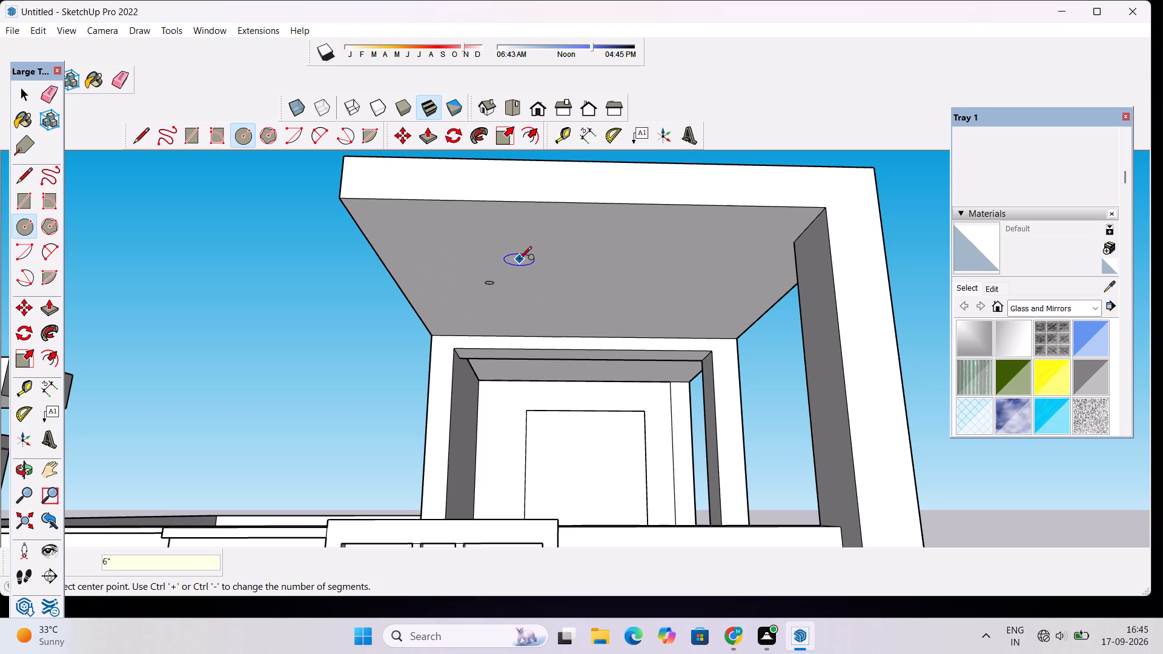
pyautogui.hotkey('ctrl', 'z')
# Sketch a circle of 2' radius on the underside of the top-floor roof overhang, on the side away from the corner column.
pyautogui.click(485, 283)
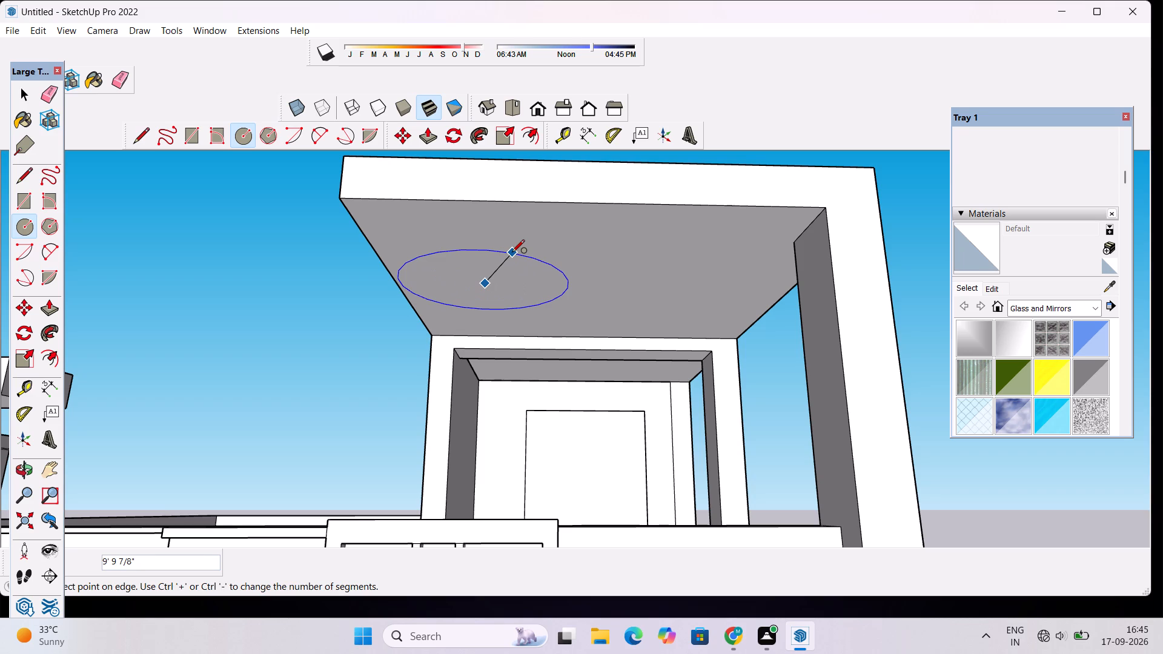
pyautogui.write("2'")
pyautogui.press('Return')
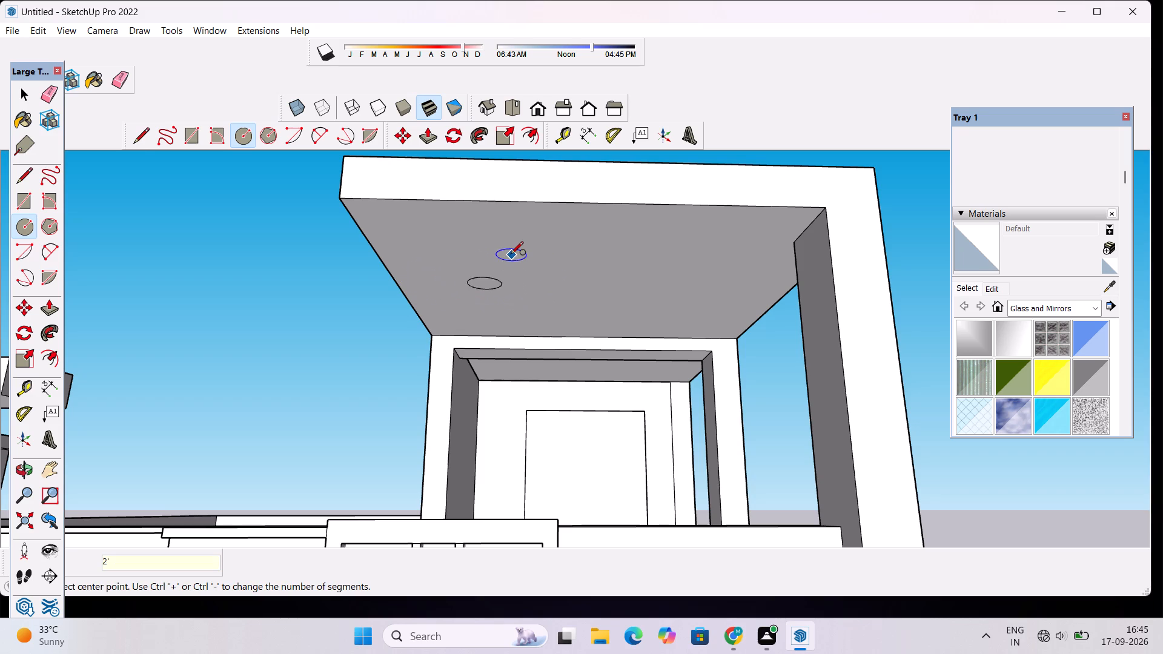
# Copy the circle and its face about 22' 6" across the overhang's underside toward the corner column.
pyautogui.scroll(-2, 510, 255)
pyautogui.scroll(3, 531, 352)
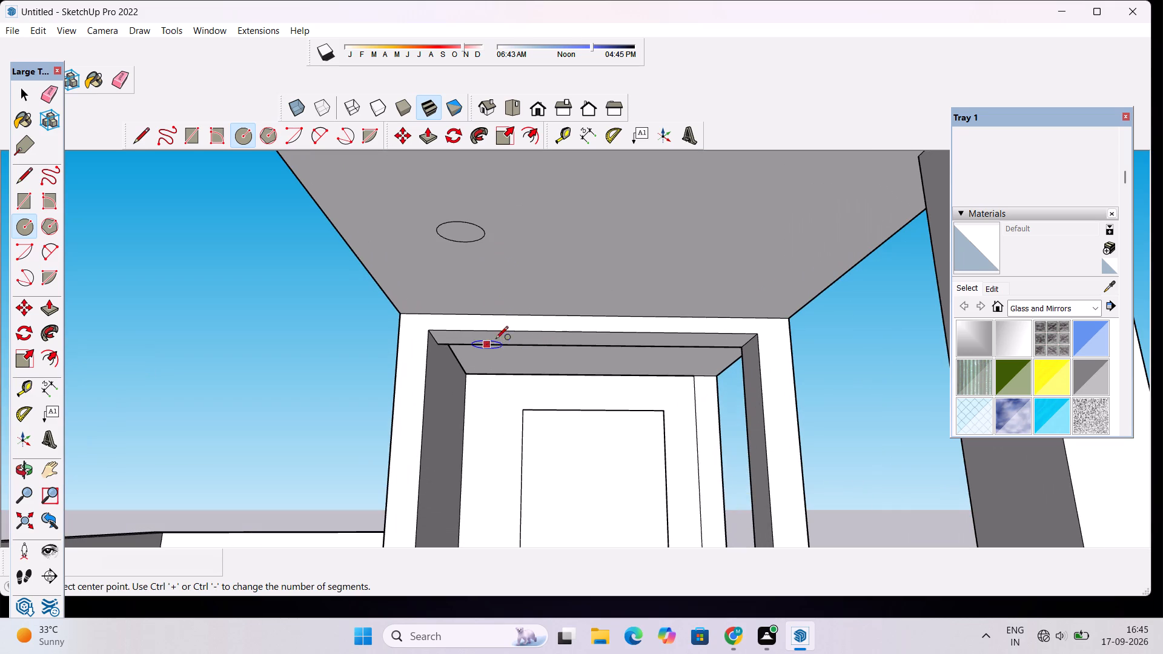
pyautogui.press('space')
pyautogui.doubleClick(473, 230)
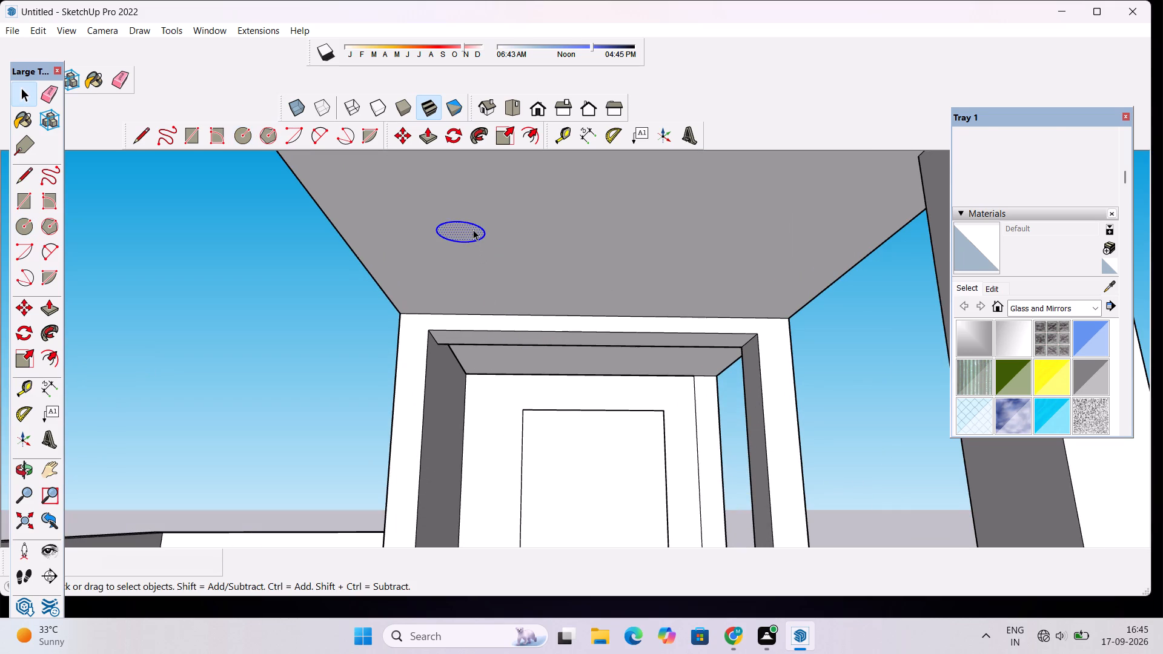
pyautogui.press('m')
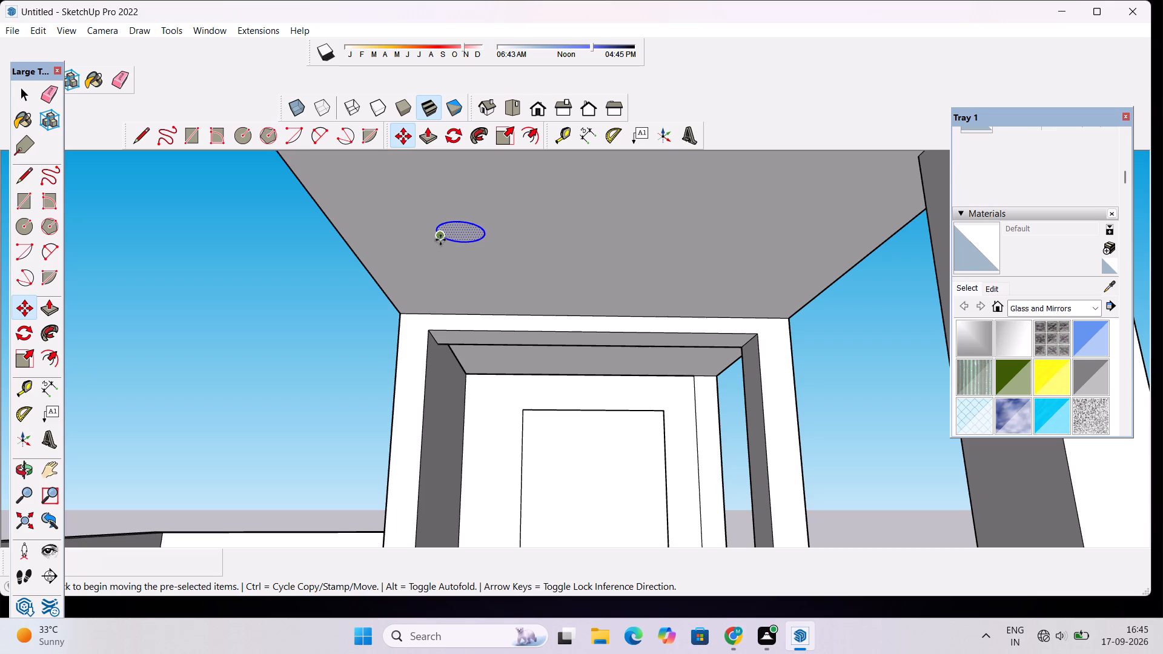
pyautogui.click(439, 233)
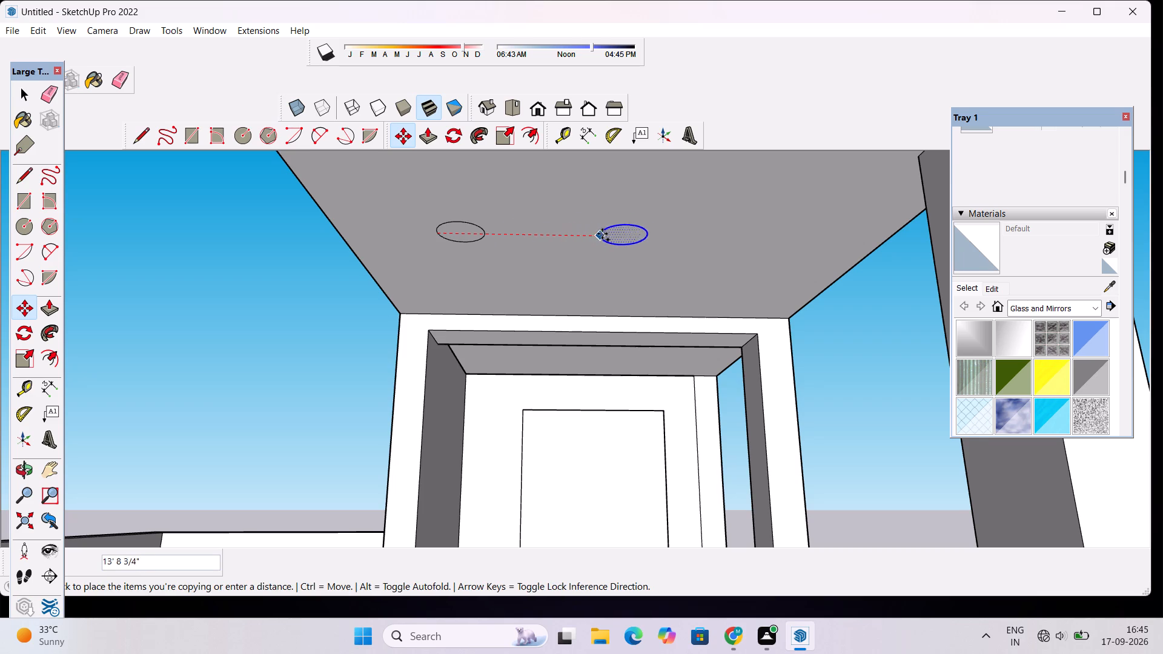
pyautogui.scroll(-4, 614, 231)
pyautogui.click(675, 228)
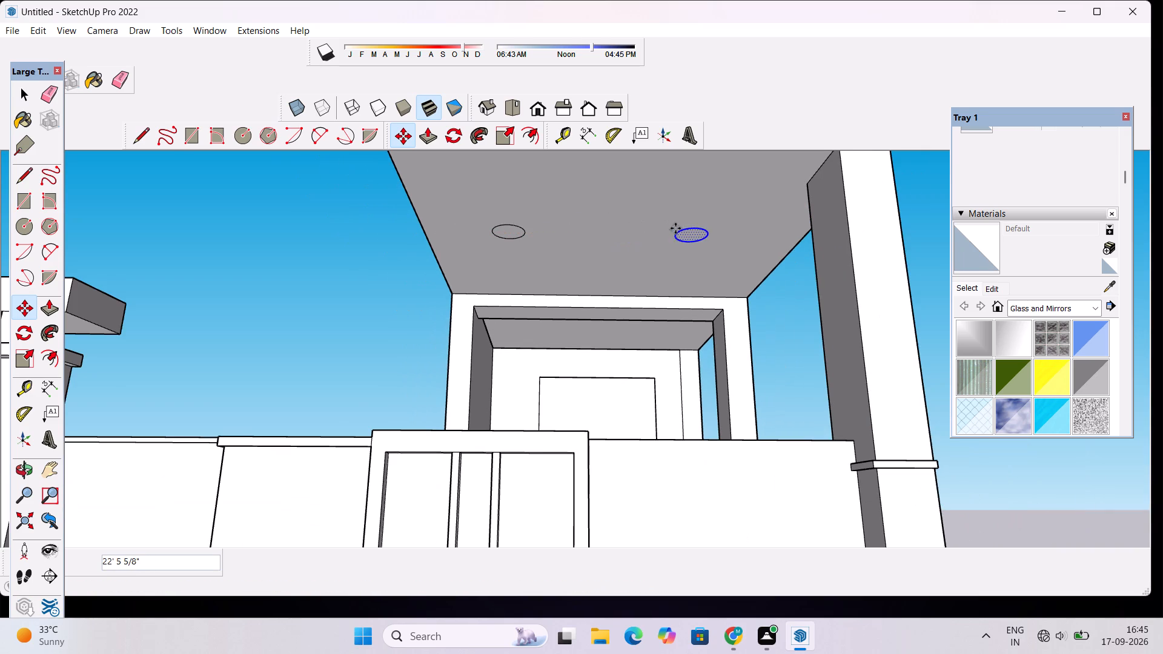
# Copy the circle nearer the corner column about 39' 9" back onto the ceiling of the top-floor terrace room.
pyautogui.scroll(-5, 572, 256)
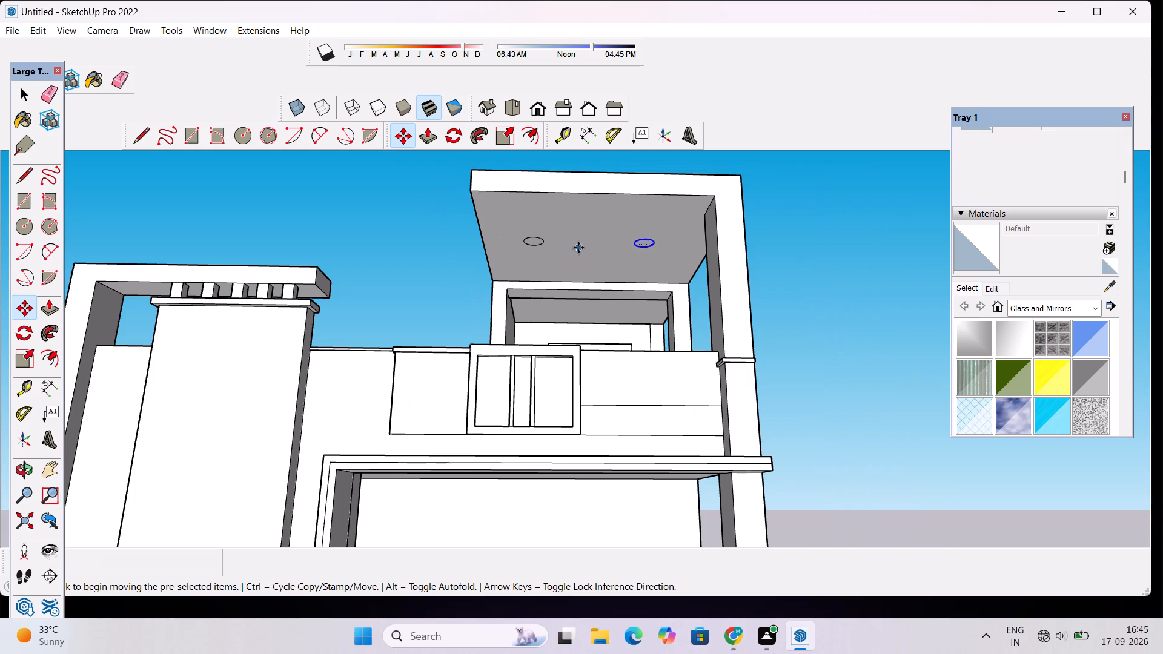
pyautogui.scroll(3, 612, 327)
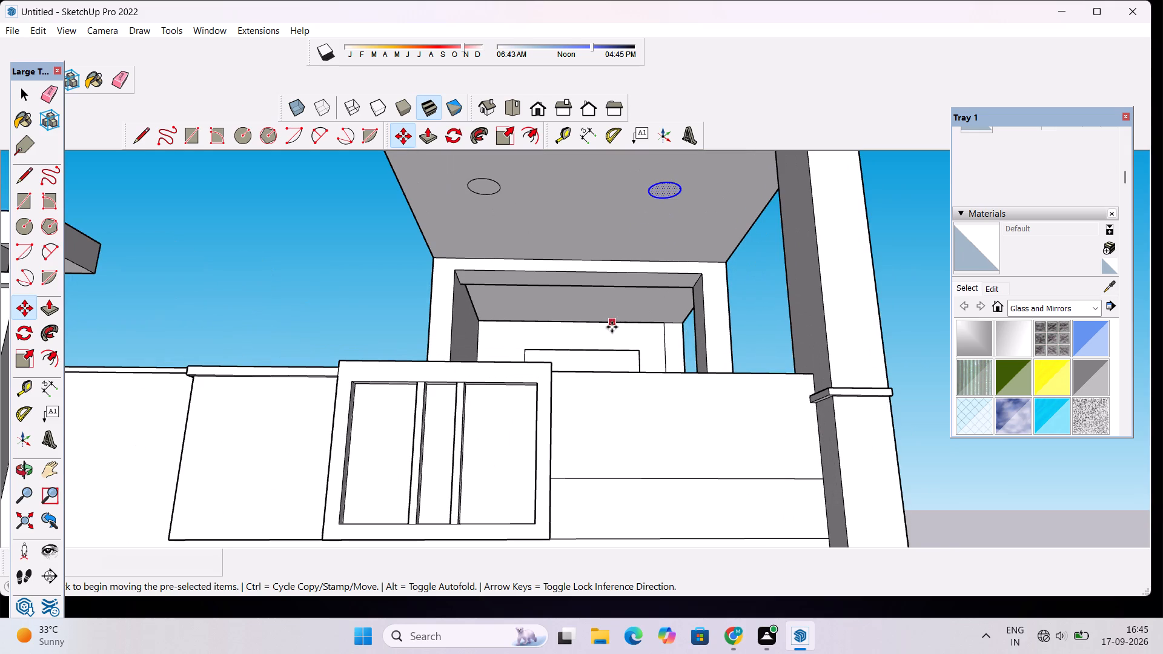
pyautogui.press('o')
pyautogui.moveTo(596, 324); pyautogui.dragTo(597, 340)
pyautogui.scroll(3, 593, 329)
pyautogui.moveTo(593, 329); pyautogui.dragTo(595, 292)
pyautogui.scroll(-2, 595, 291)
pyautogui.keyDown('shift'); pyautogui.moveTo(595, 285); pyautogui.dragTo(571, 394); pyautogui.keyUp('shift')
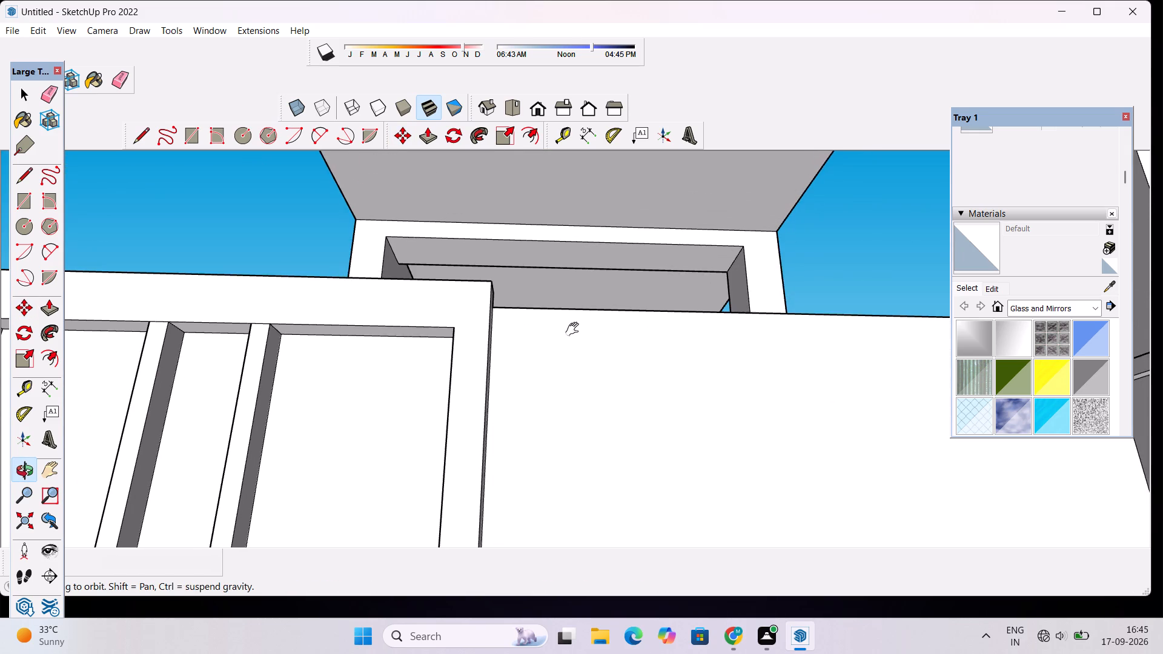
pyautogui.keyDown('shift'); pyautogui.moveTo(575, 329); pyautogui.dragTo(562, 421); pyautogui.keyUp('shift')
pyautogui.keyDown('shift'); pyautogui.moveTo(565, 342); pyautogui.dragTo(565, 472); pyautogui.keyUp('shift')
pyautogui.scroll(1, 657, 411)
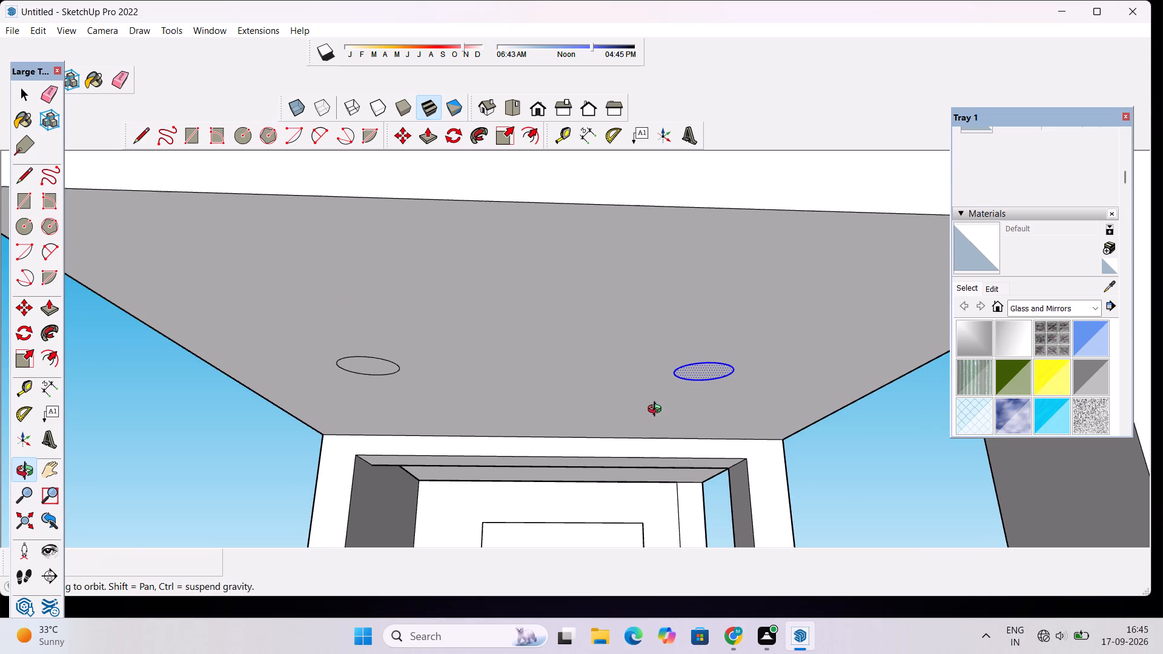
pyautogui.moveTo(664, 424); pyautogui.dragTo(666, 406)
pyautogui.moveTo(653, 496); pyautogui.dragTo(652, 423)
pyautogui.moveTo(638, 457); pyautogui.dragTo(622, 438)
pyautogui.press('m')
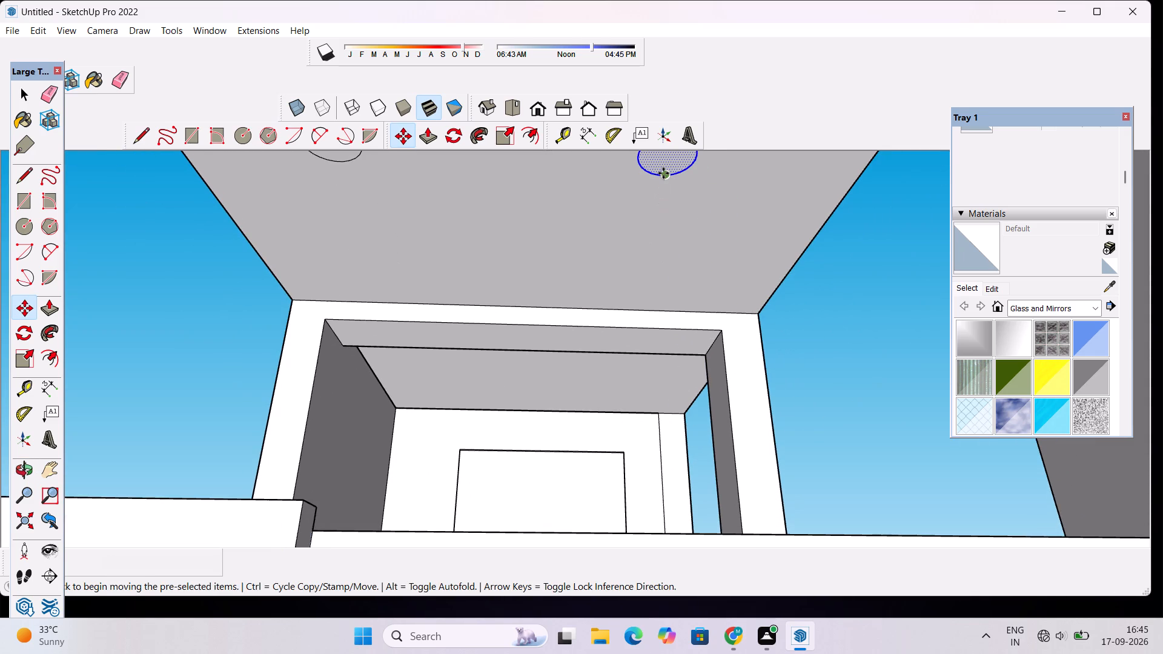
pyautogui.click(663, 173)
pyautogui.scroll(5, 560, 396)
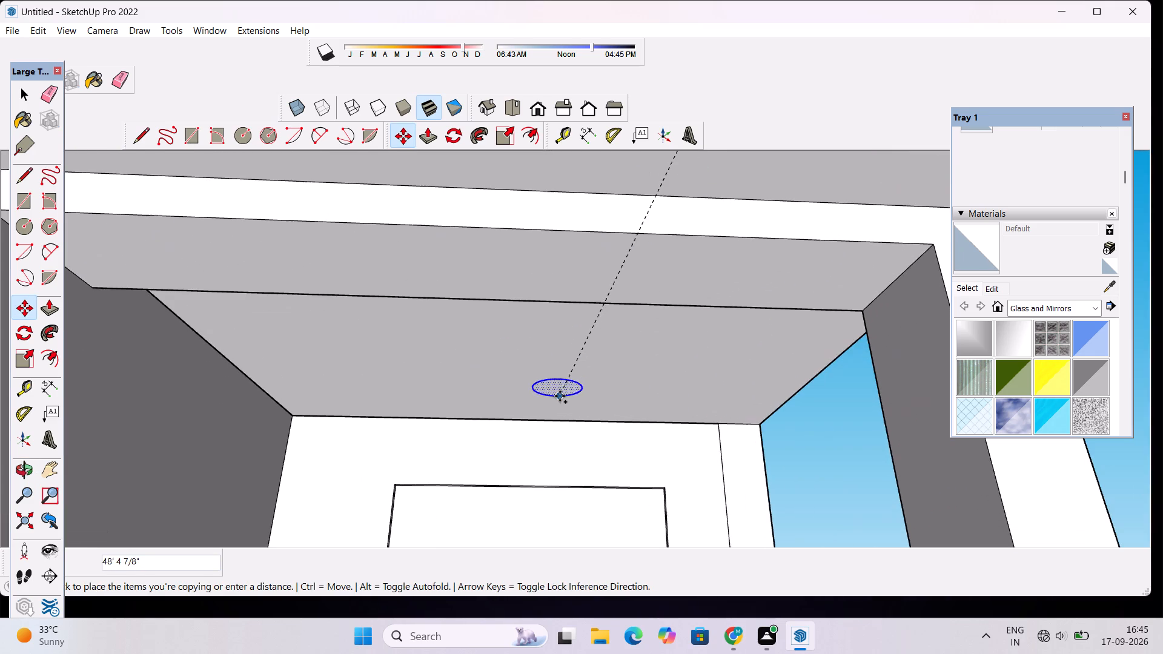
pyautogui.scroll(8, 553, 354)
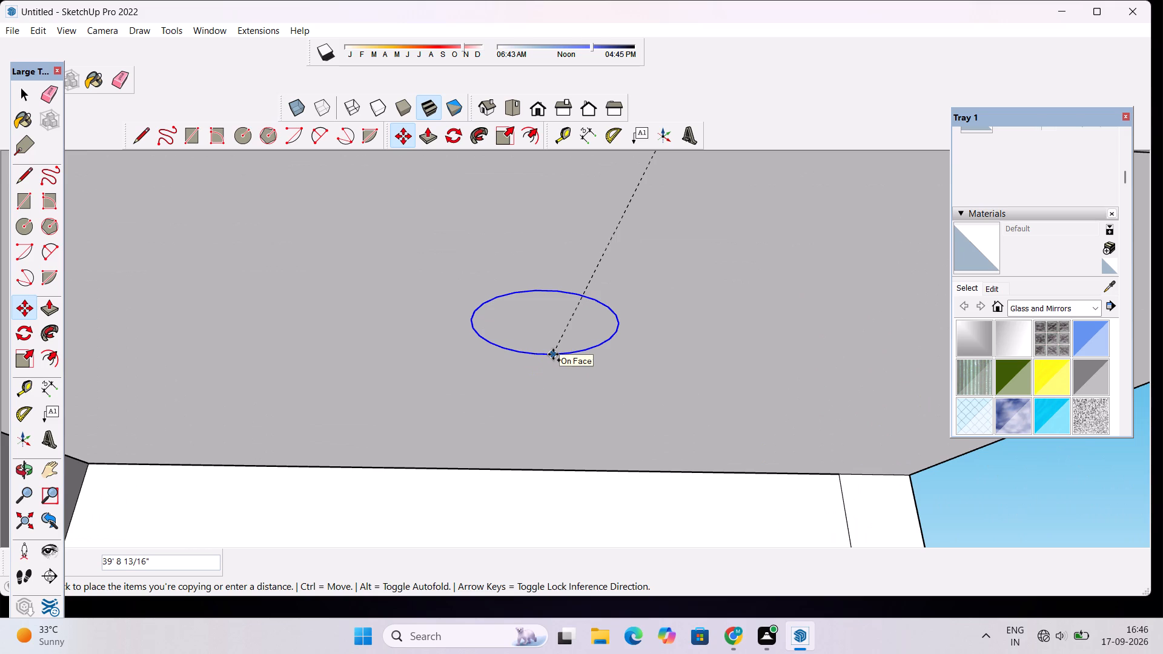
pyautogui.click(553, 354)
pyautogui.press('space')
pyautogui.scroll(-12, 497, 345)
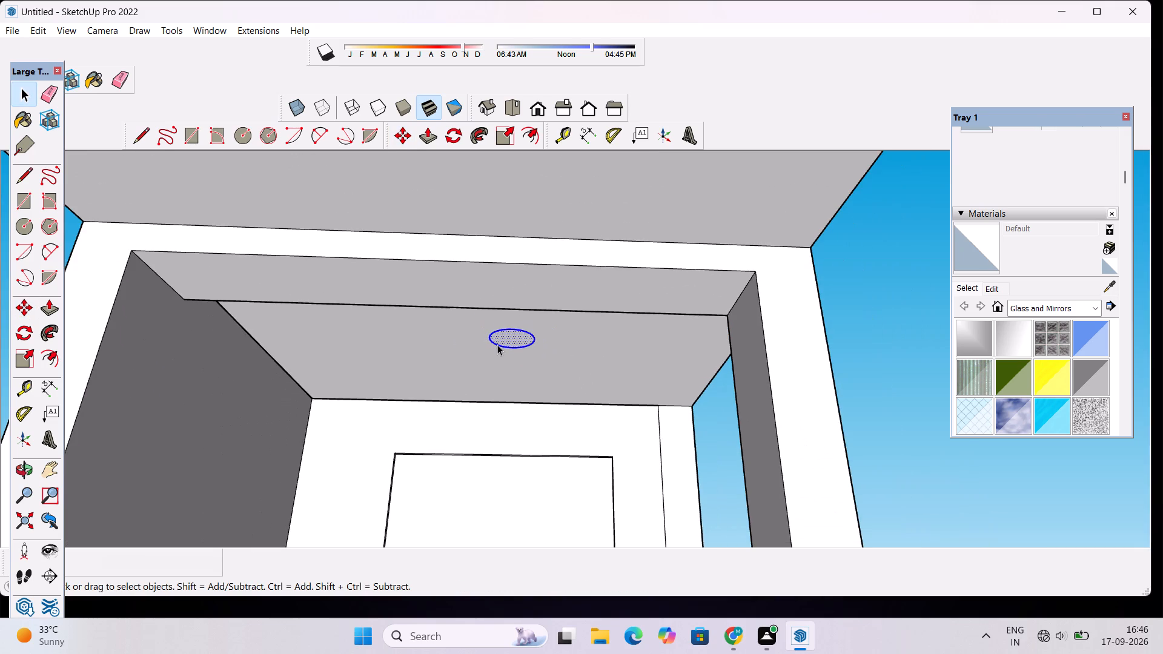
pyautogui.click(867, 288)
# Examine the circles on the roof overhang and the terrace room ceiling from below, the front and the open side.
pyautogui.scroll(-7, 594, 375)
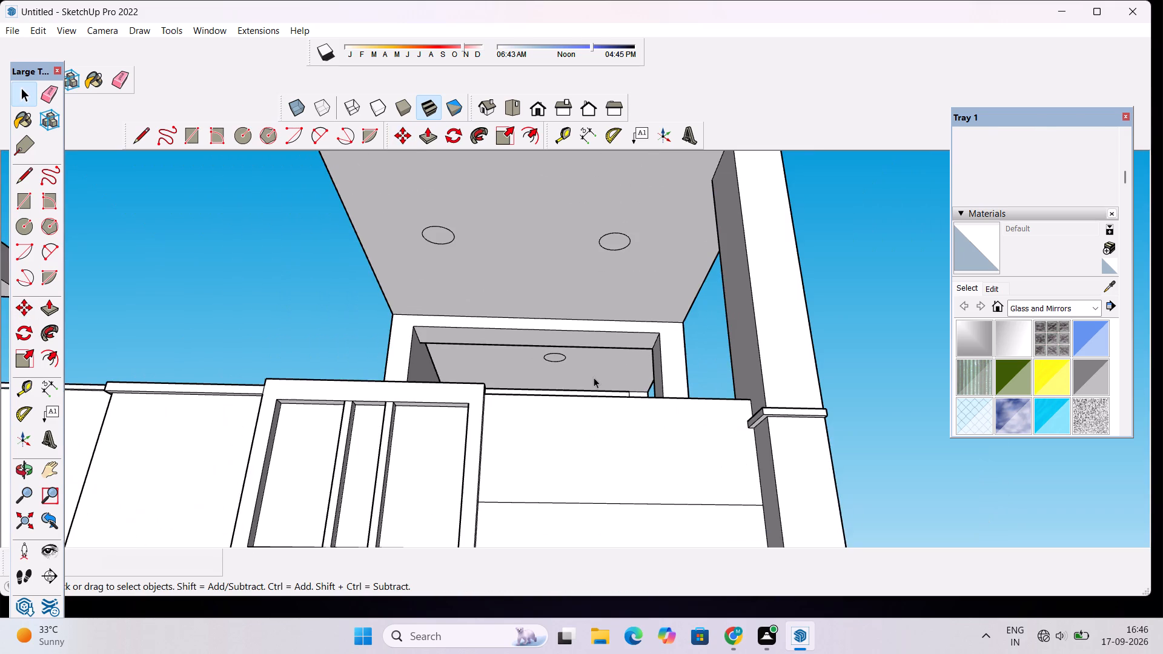
pyautogui.scroll(-2, 519, 296)
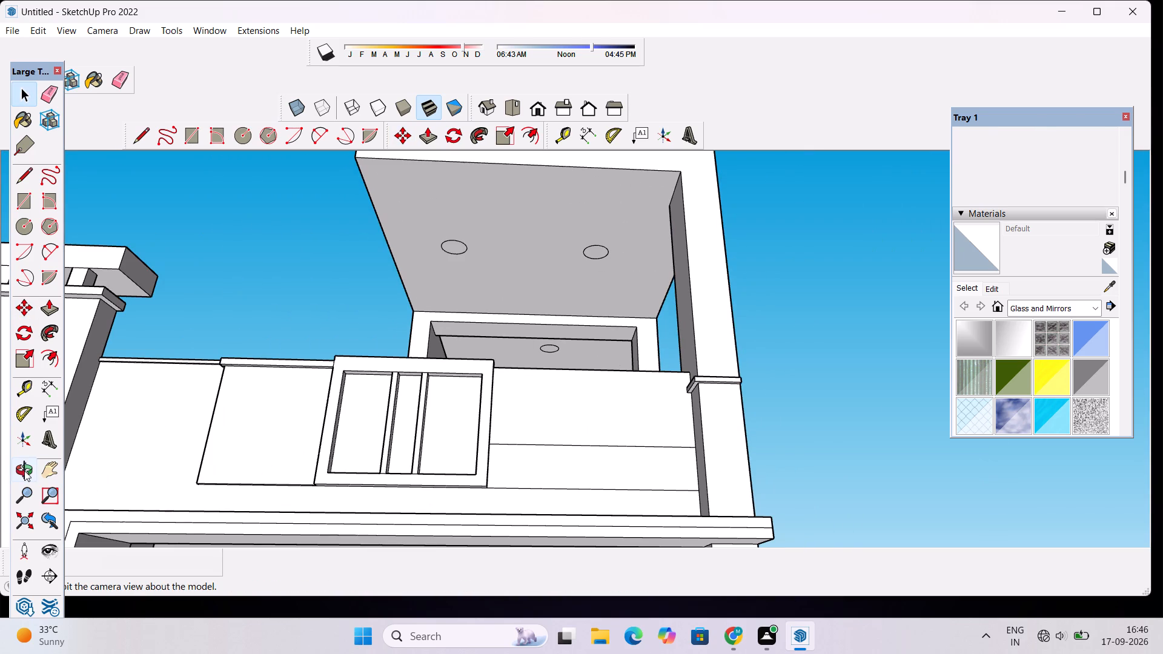
pyautogui.click(24, 471)
pyautogui.moveTo(458, 310); pyautogui.dragTo(589, 338)
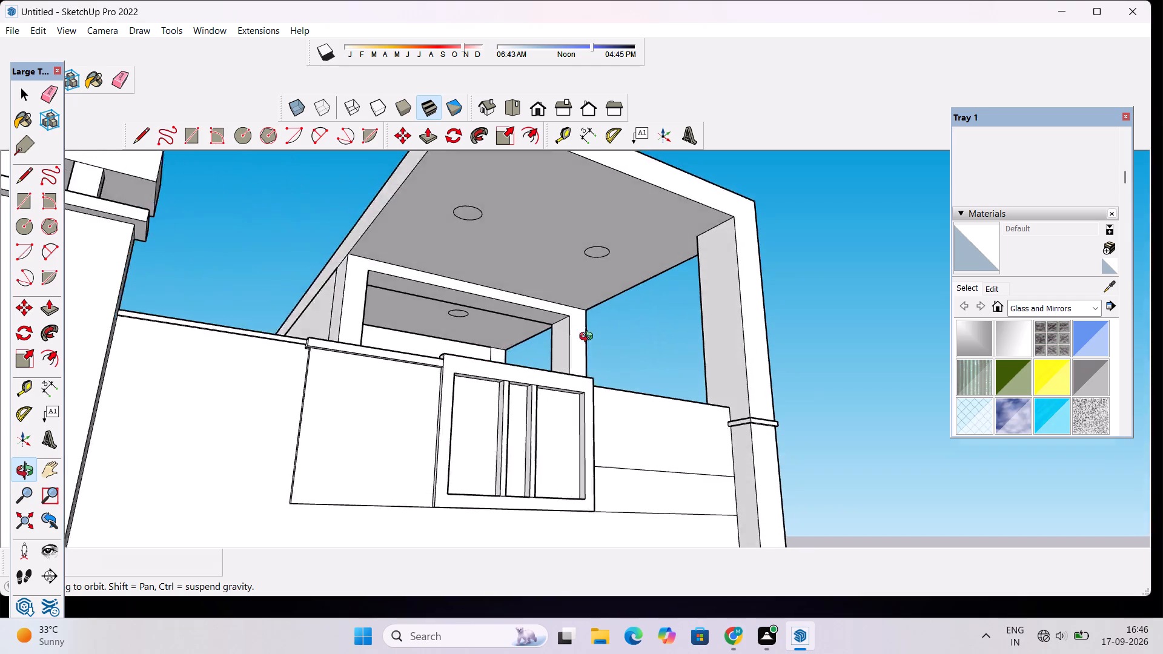
pyautogui.moveTo(589, 338); pyautogui.dragTo(450, 296)
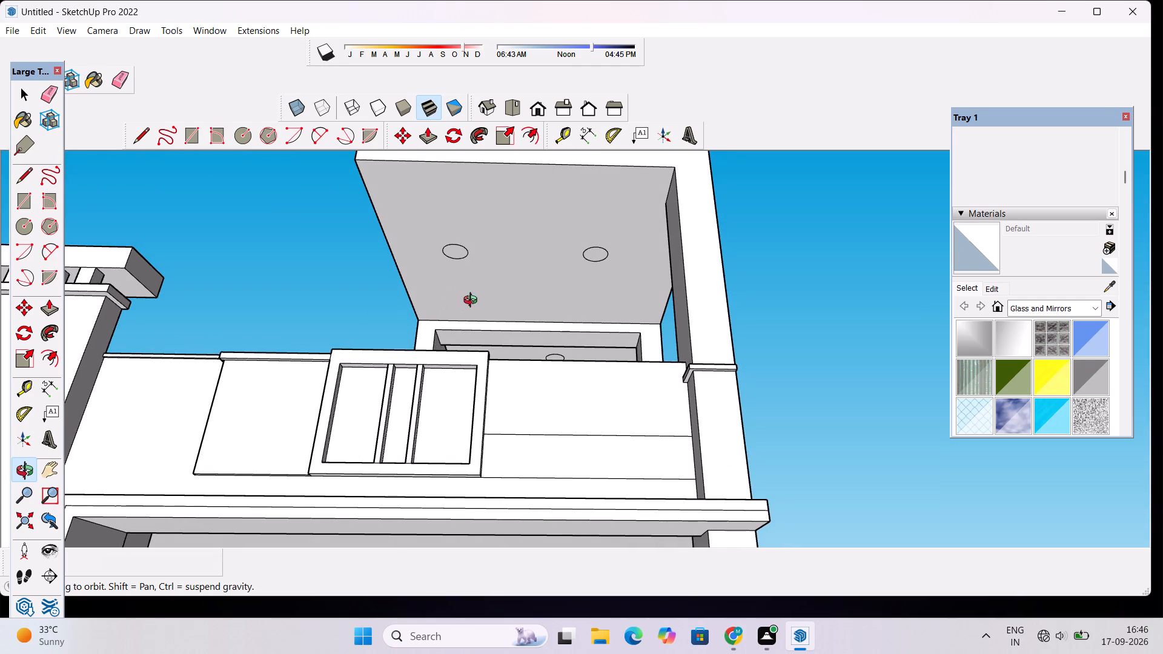
pyautogui.scroll(-5, 486, 294)
pyautogui.moveTo(513, 282); pyautogui.dragTo(538, 326)
pyautogui.scroll(3, 520, 329)
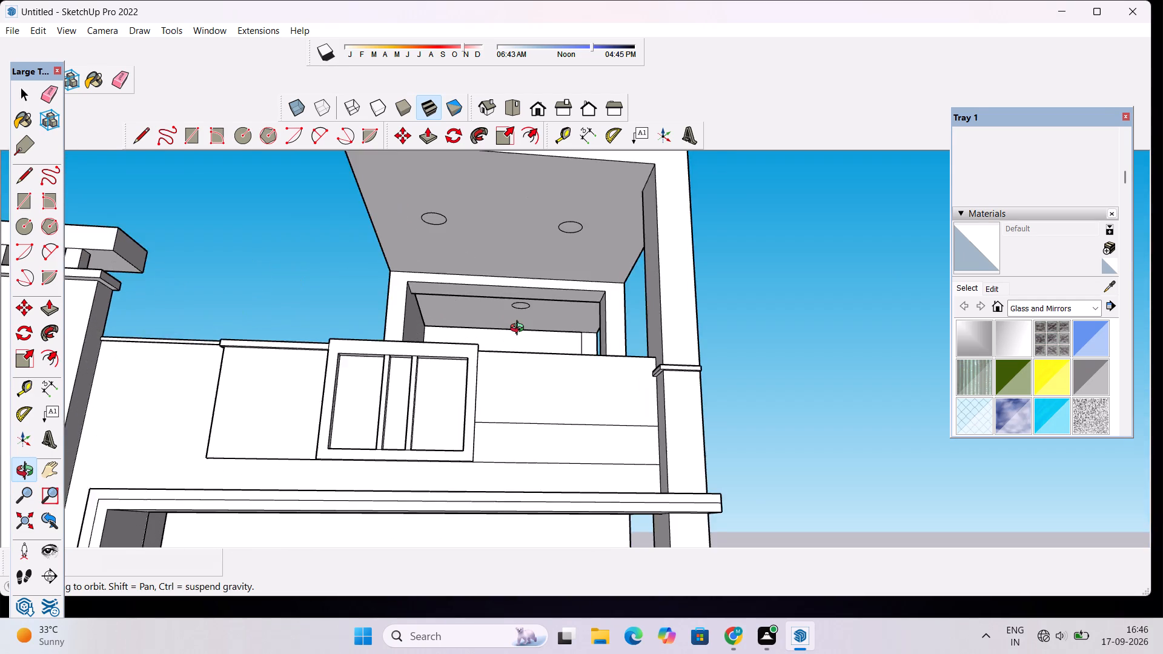
pyautogui.moveTo(413, 329); pyautogui.dragTo(402, 371)
pyautogui.scroll(-4, 406, 362)
pyautogui.moveTo(470, 366); pyautogui.dragTo(479, 395)
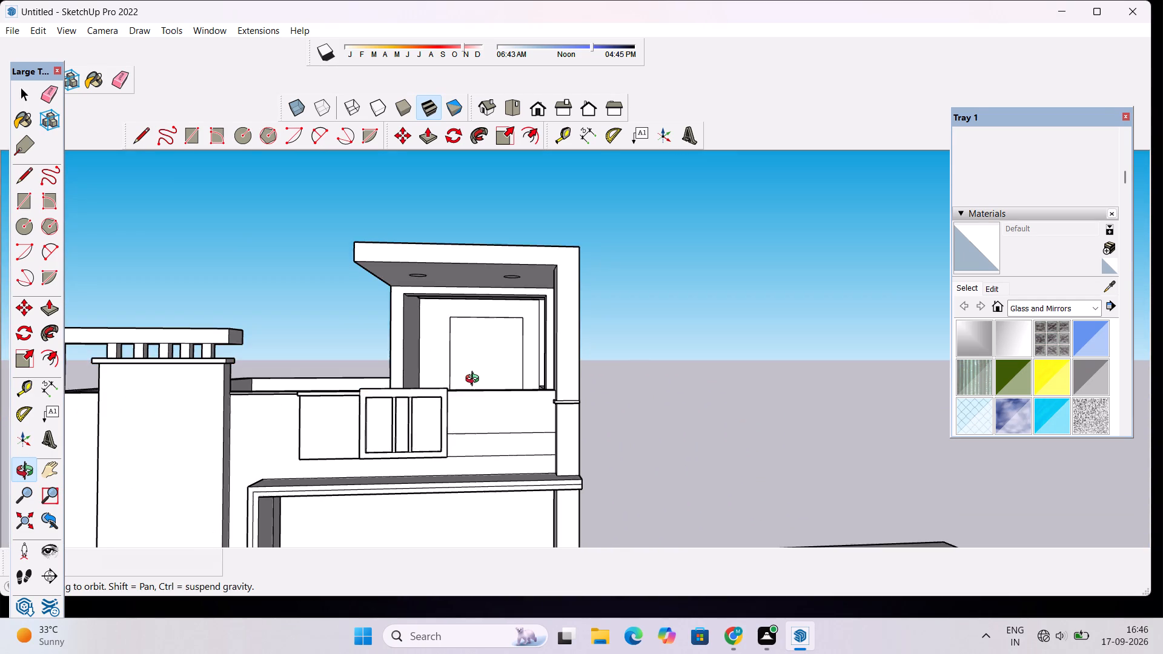
pyautogui.scroll(3, 475, 379)
pyautogui.moveTo(461, 328); pyautogui.dragTo(343, 263)
pyautogui.moveTo(674, 312); pyautogui.dragTo(625, 316)
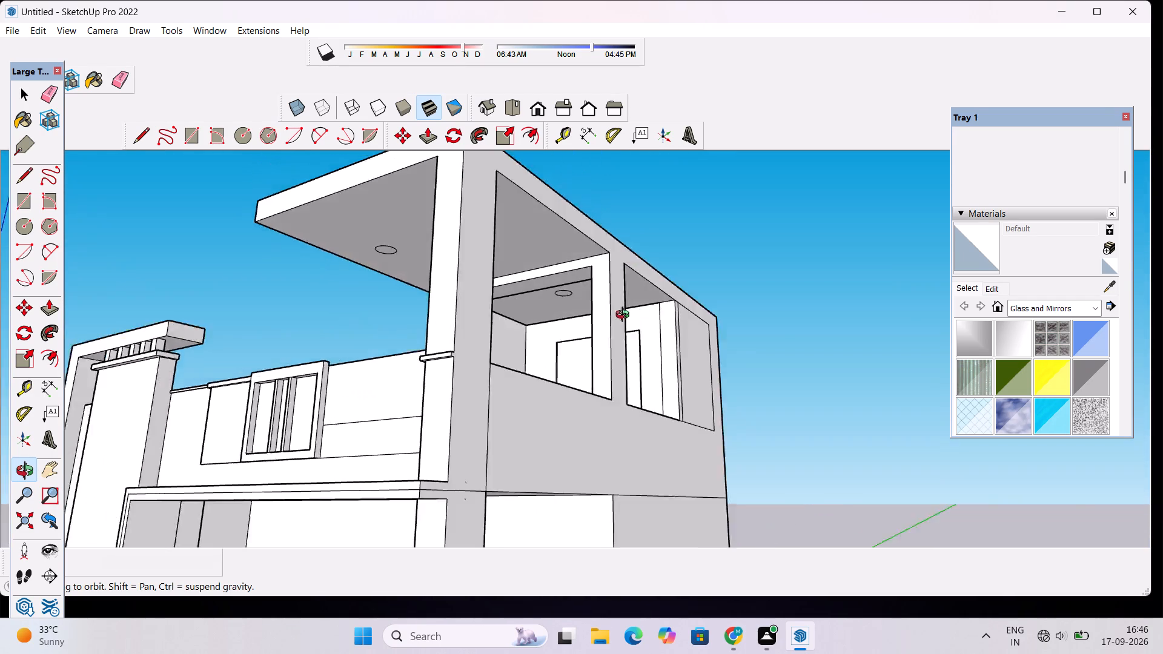
pyautogui.moveTo(625, 316); pyautogui.dragTo(624, 463)
pyautogui.scroll(-8, 687, 375)
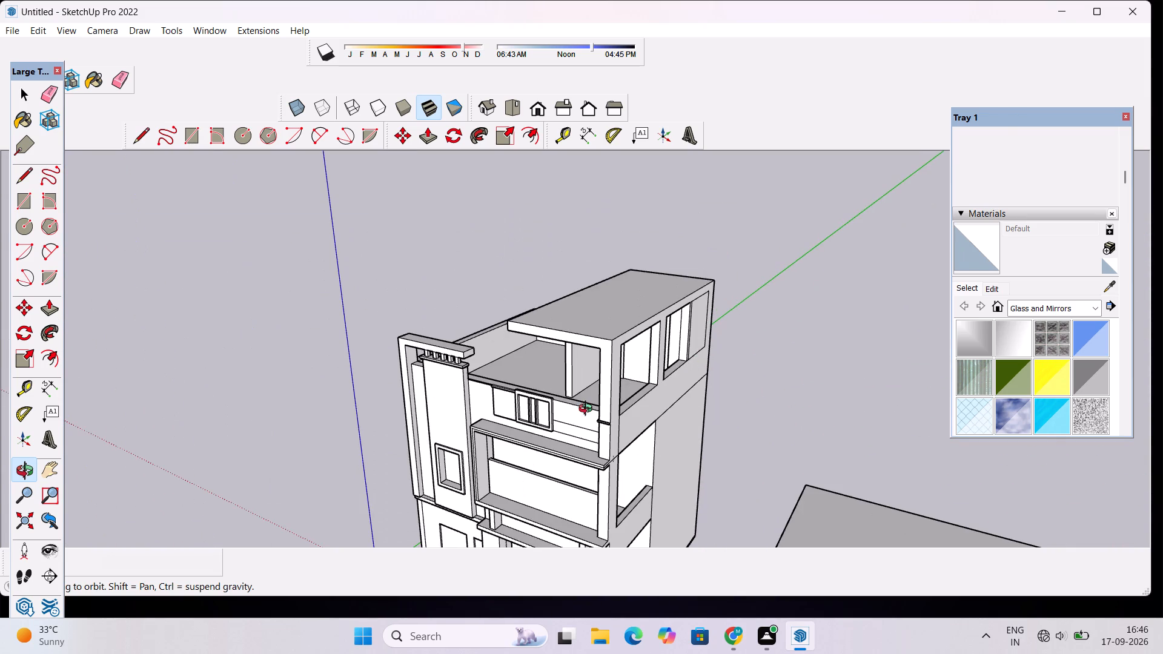
# Examine the whole house from both sides, below and above, including the roof overhang, facade and balconies.
pyautogui.moveTo(478, 435); pyautogui.dragTo(711, 368)
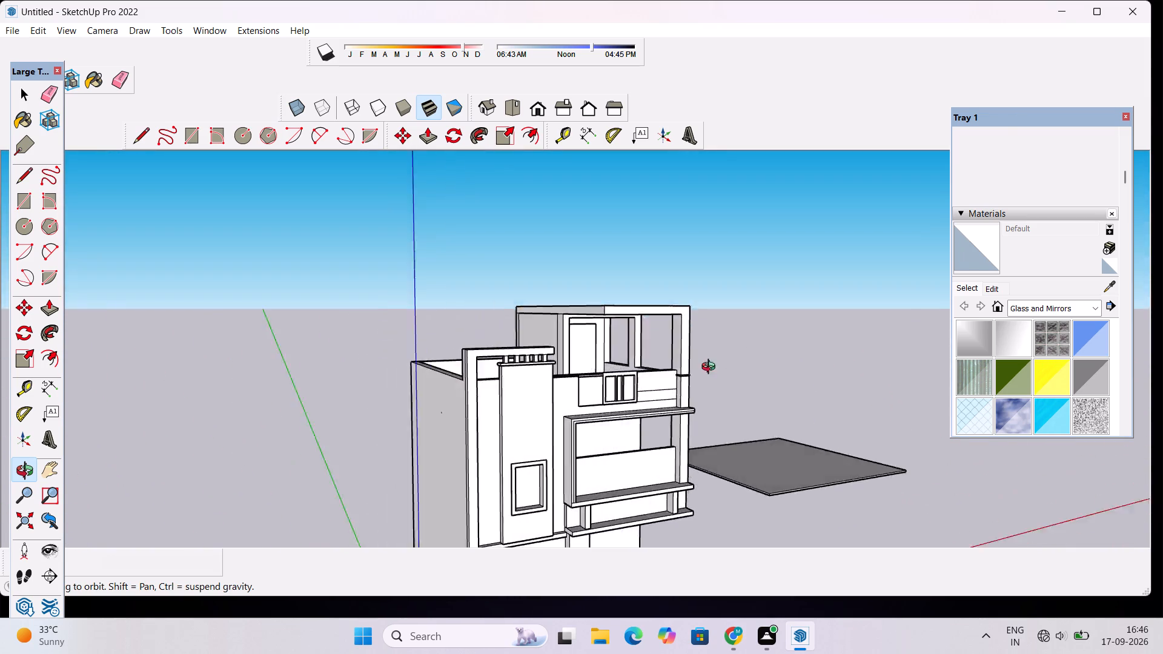
pyautogui.moveTo(711, 368); pyautogui.dragTo(350, 443)
pyautogui.moveTo(332, 451); pyautogui.dragTo(324, 455)
pyautogui.scroll(-8, 495, 411)
pyautogui.scroll(4, 486, 428)
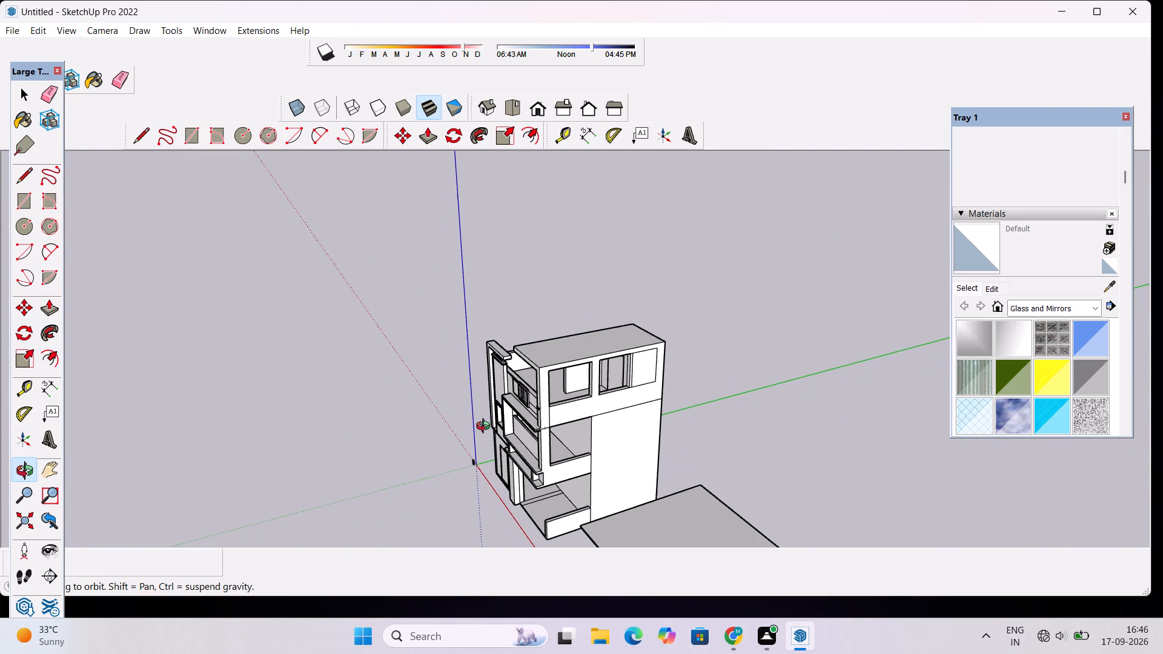
pyautogui.moveTo(421, 441); pyautogui.dragTo(876, 331)
pyautogui.scroll(5, 625, 422)
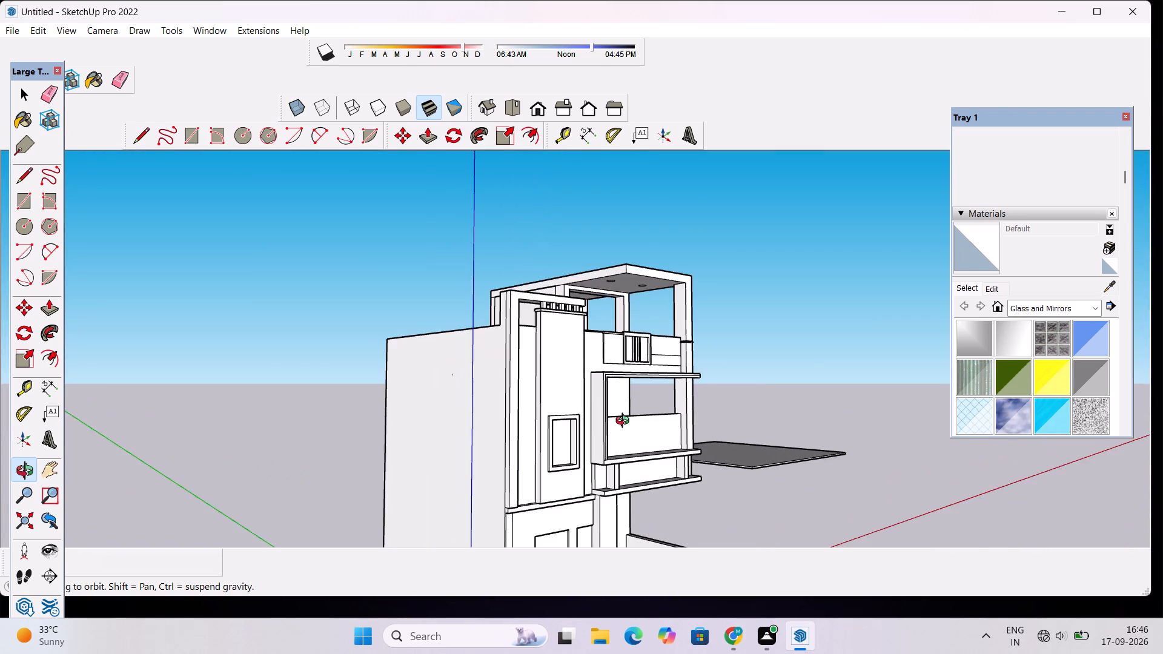
pyautogui.scroll(4, 625, 422)
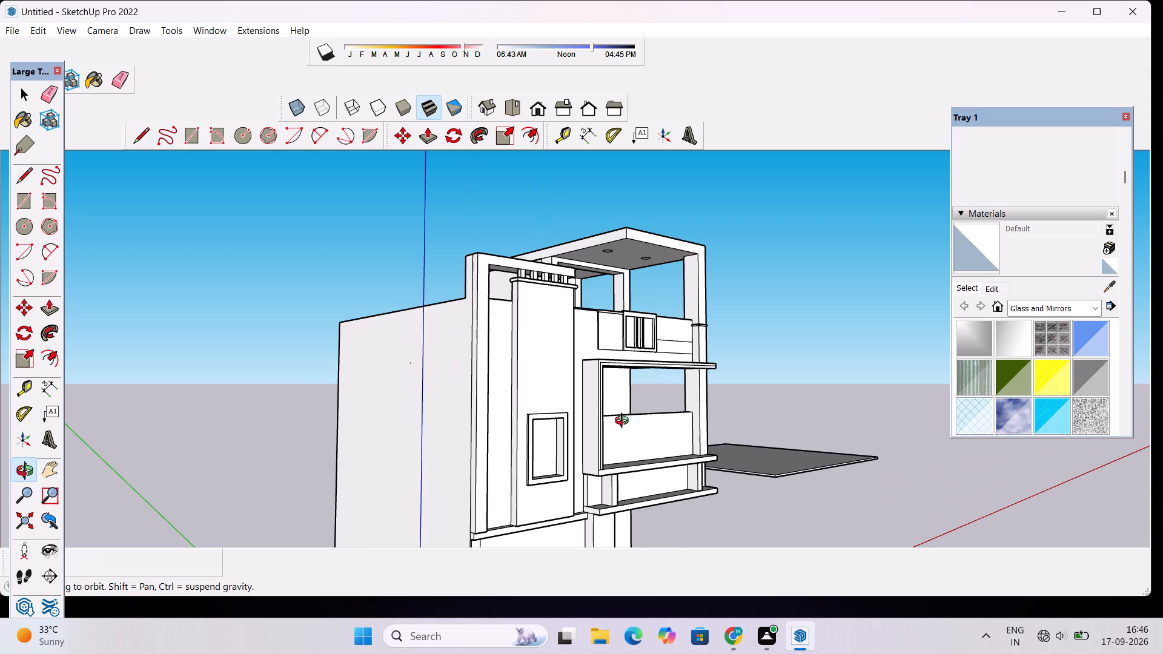
pyautogui.scroll(-3, 614, 421)
pyautogui.moveTo(752, 371); pyautogui.dragTo(540, 494)
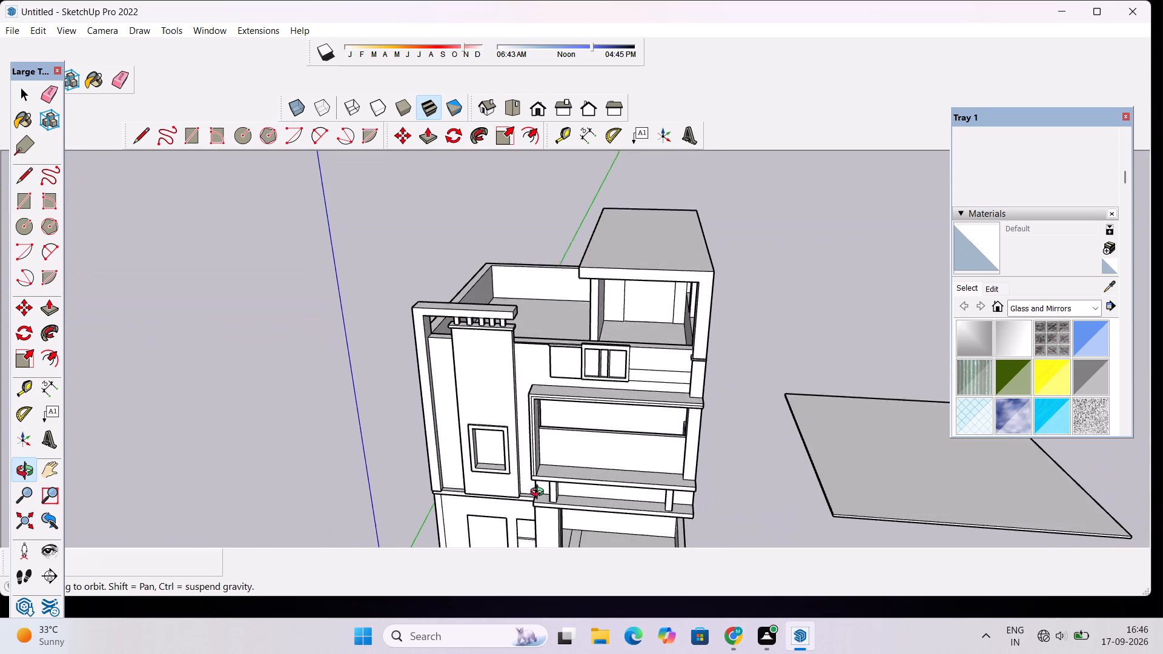
# Examine the whole house from the front and above, including the roof slab, terrace and facade tower.
pyautogui.moveTo(540, 494); pyautogui.dragTo(540, 506)
pyautogui.scroll(3, 480, 340)
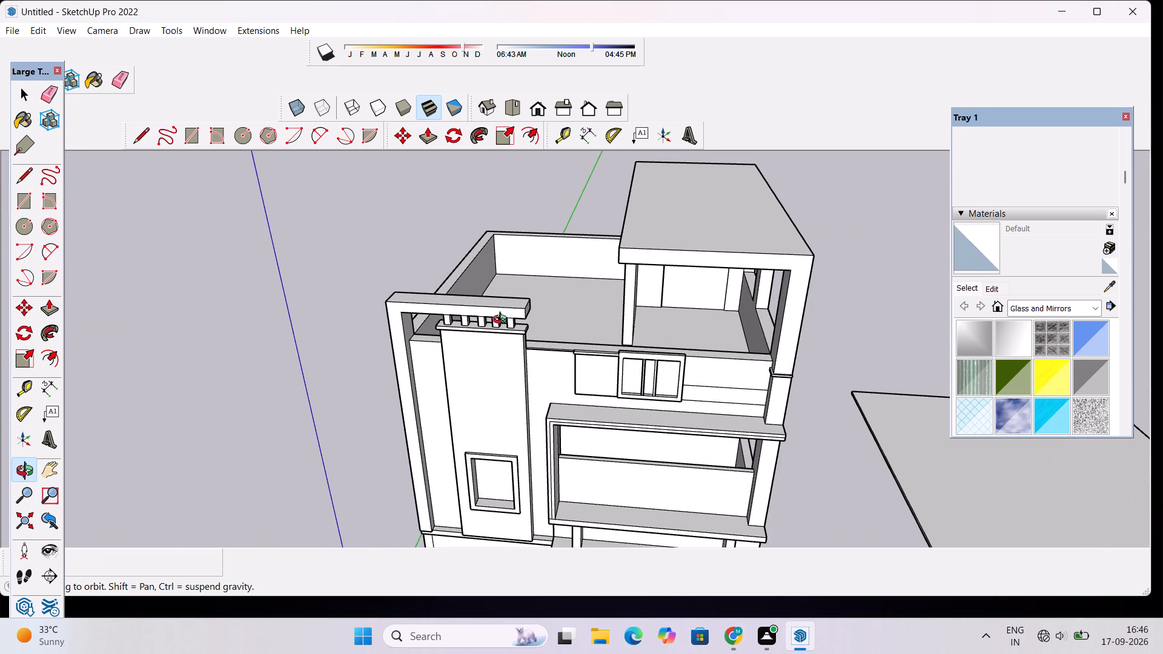
pyautogui.scroll(-4, 503, 321)
pyautogui.scroll(3, 446, 412)
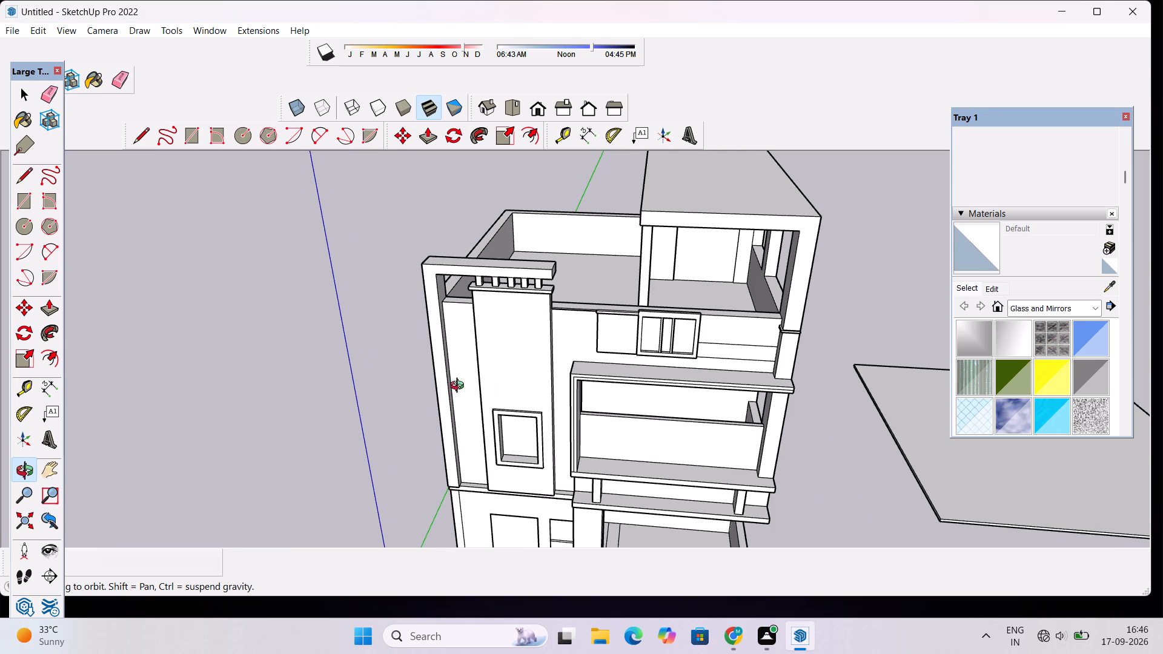
pyautogui.scroll(-7, 474, 372)
pyautogui.moveTo(444, 377); pyautogui.dragTo(462, 367)
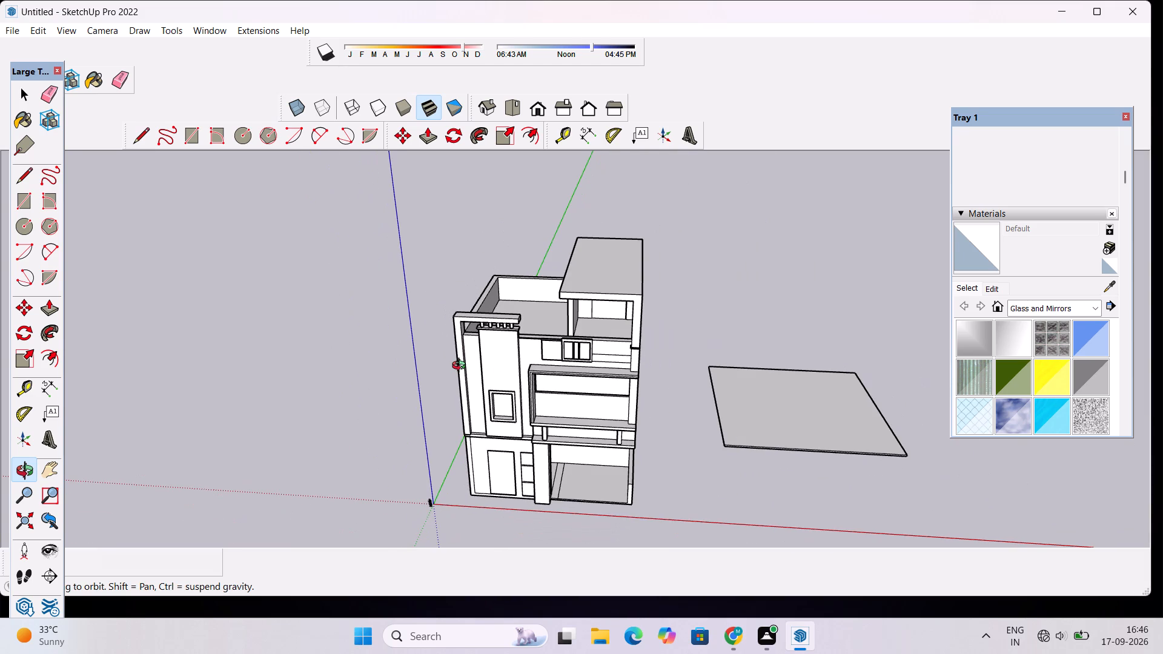
pyautogui.scroll(-4, 490, 351)
pyautogui.moveTo(456, 379); pyautogui.dragTo(482, 356)
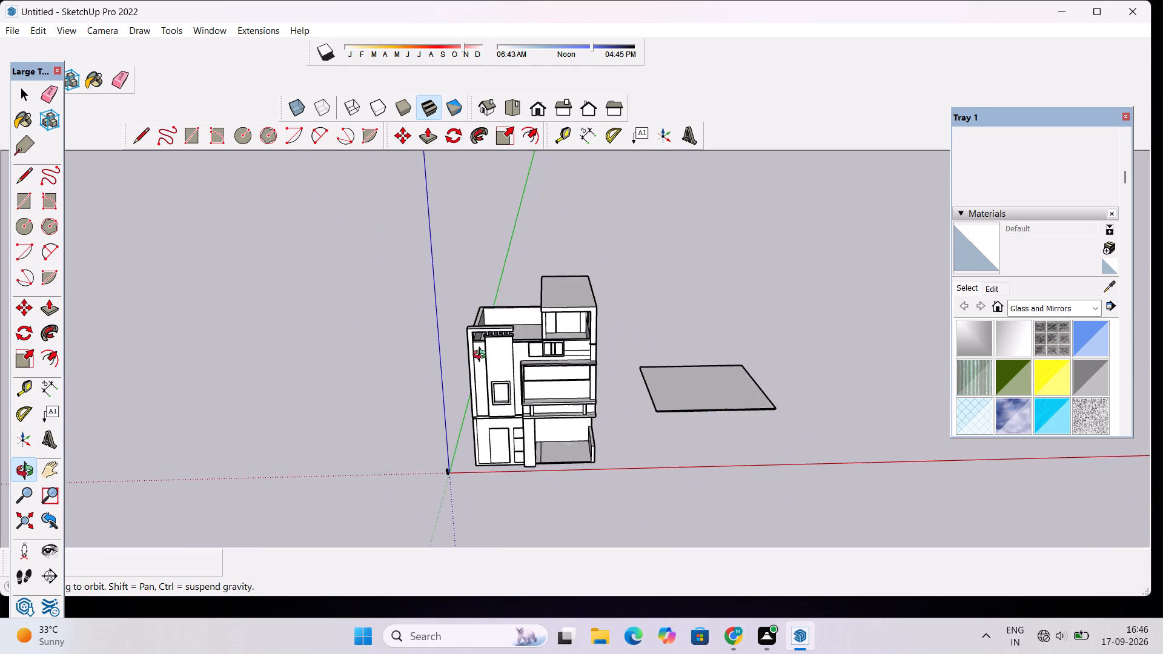
pyautogui.moveTo(482, 356); pyautogui.dragTo(485, 352)
pyautogui.moveTo(538, 367); pyautogui.dragTo(528, 373)
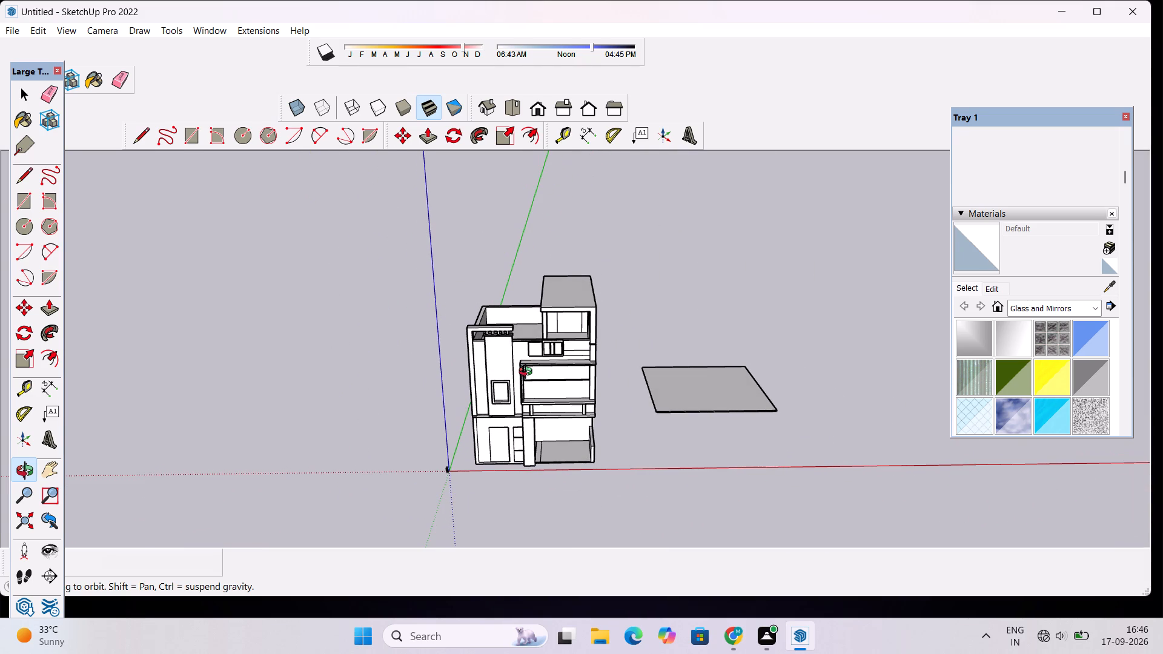
pyautogui.scroll(8, 487, 353)
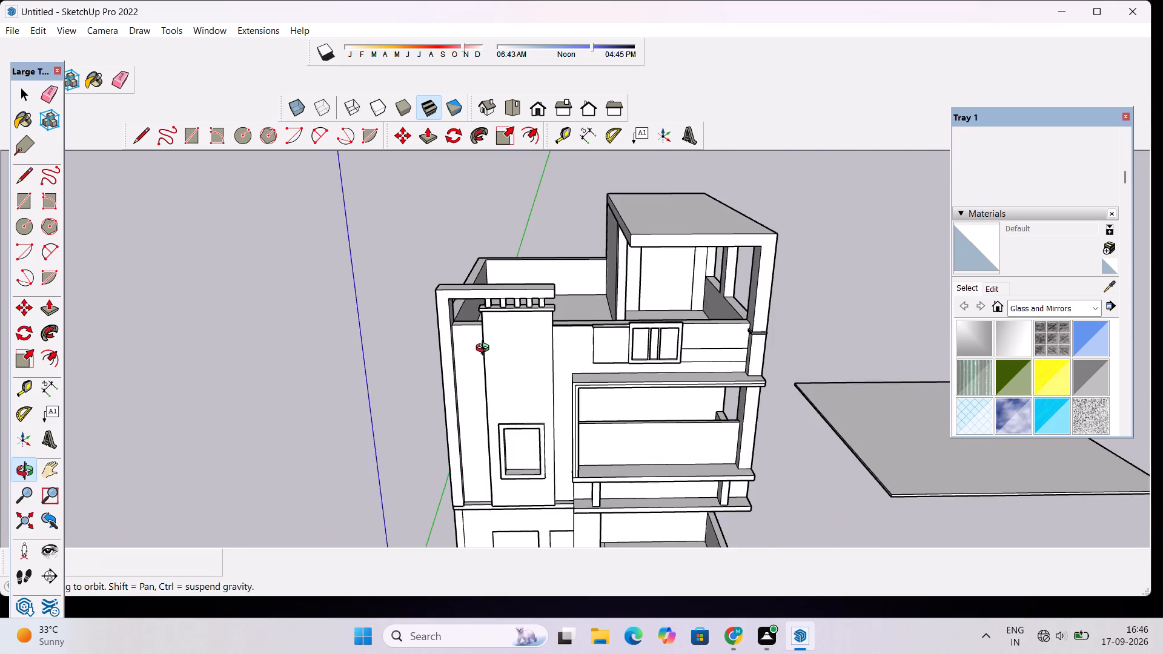
# Examine the facade tower's frame, capped panel and adjoining terrace parapet from the front, the side and the terrace.
pyautogui.scroll(7, 485, 349)
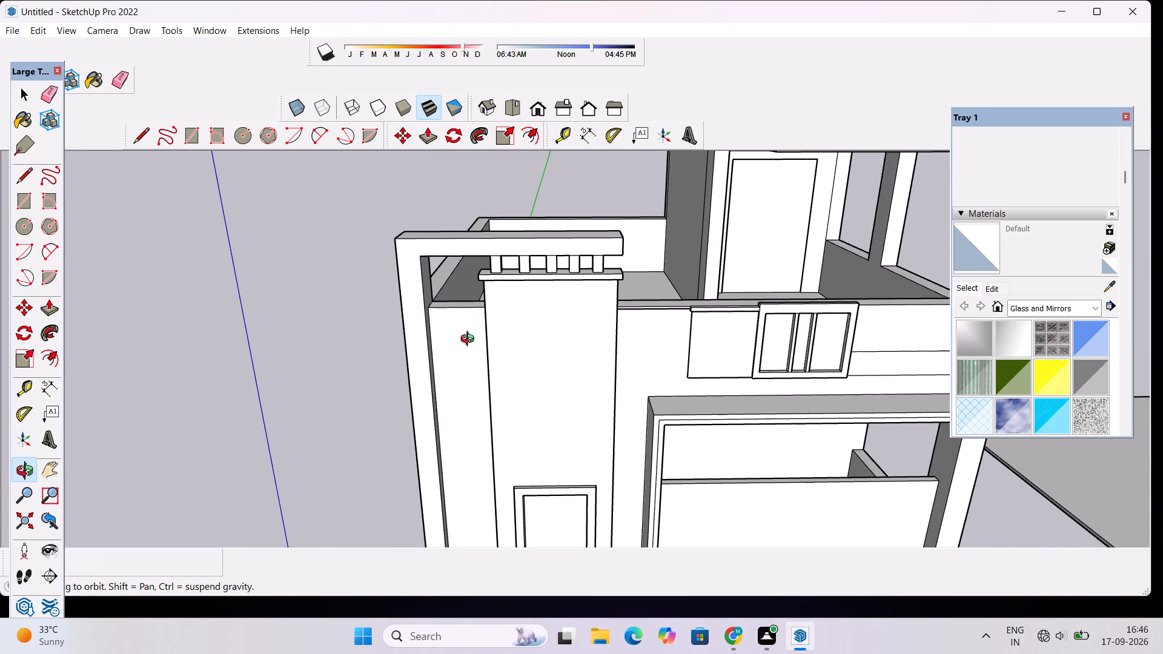
pyautogui.scroll(3, 470, 325)
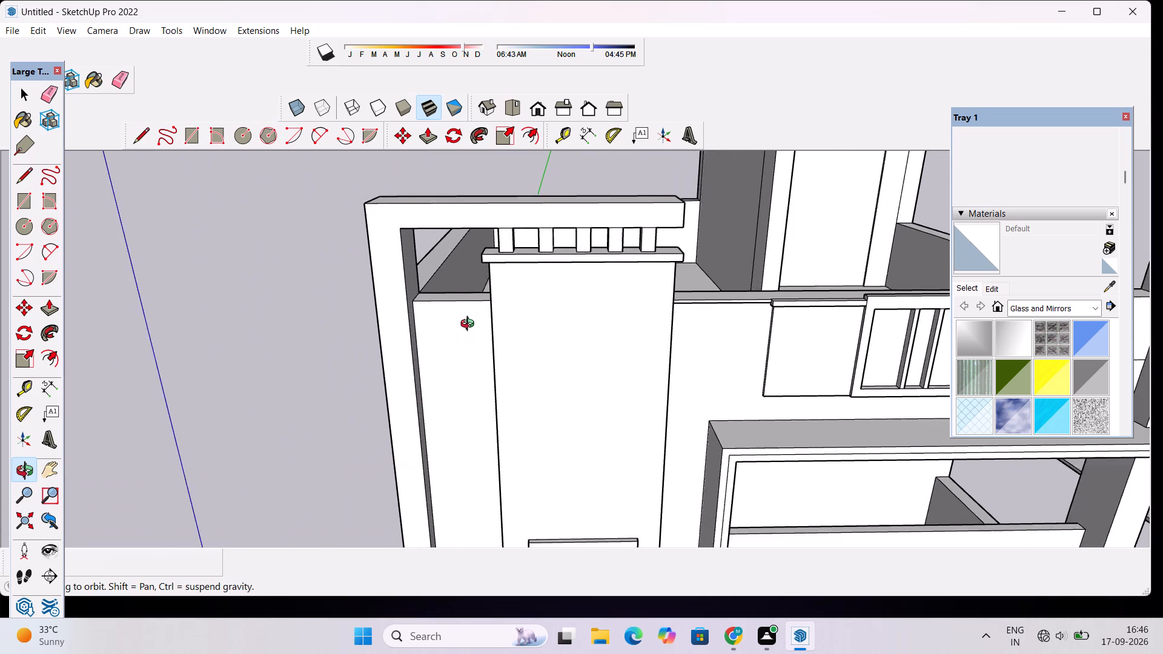
pyautogui.scroll(1, 470, 325)
pyautogui.moveTo(457, 323); pyautogui.dragTo(495, 312)
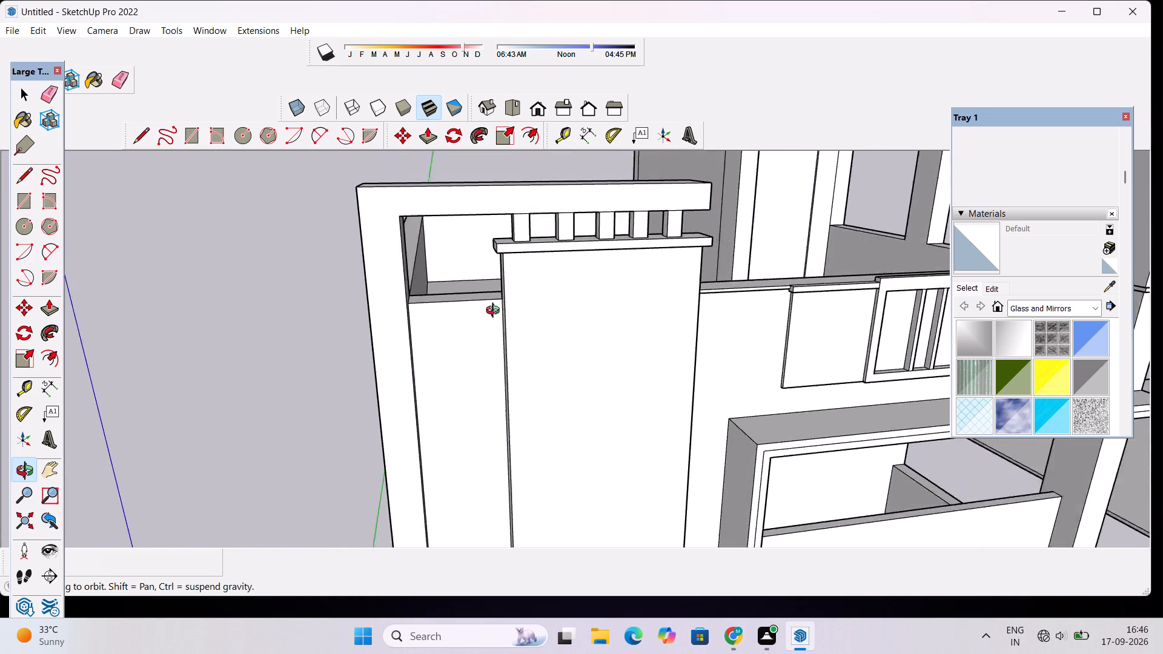
pyautogui.moveTo(495, 312); pyautogui.dragTo(370, 323)
pyautogui.scroll(7, 425, 288)
pyautogui.moveTo(400, 299); pyautogui.dragTo(540, 267)
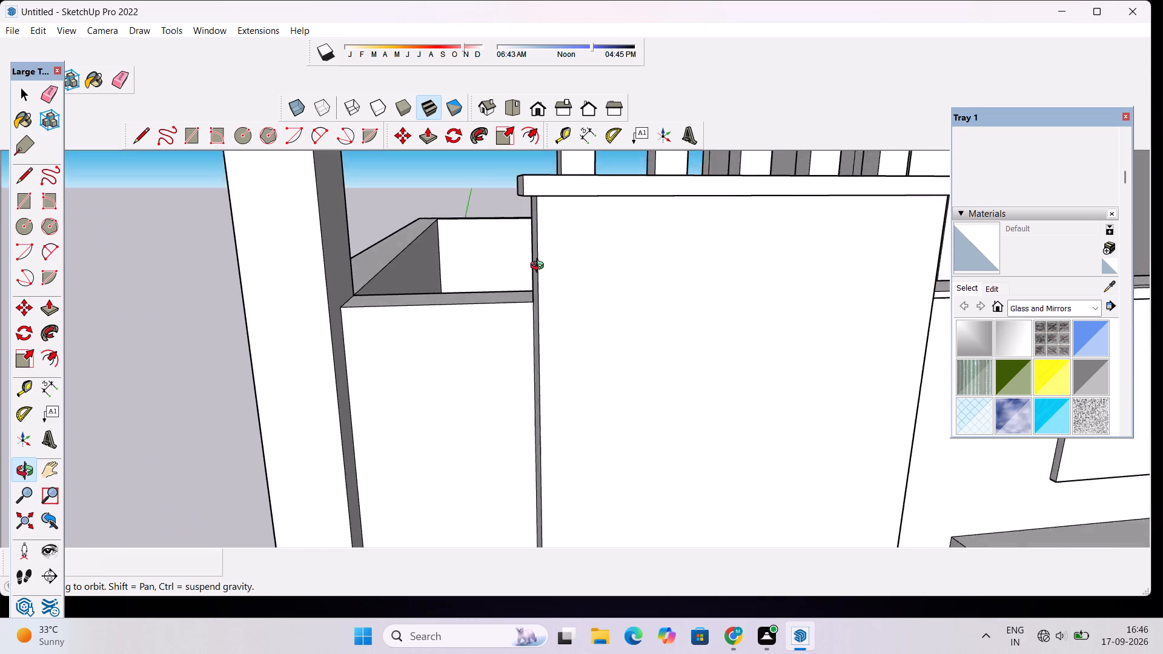
pyautogui.moveTo(540, 267); pyautogui.dragTo(549, 263)
pyautogui.scroll(-4, 502, 276)
pyautogui.moveTo(476, 283); pyautogui.dragTo(582, 265)
pyautogui.scroll(2, 577, 267)
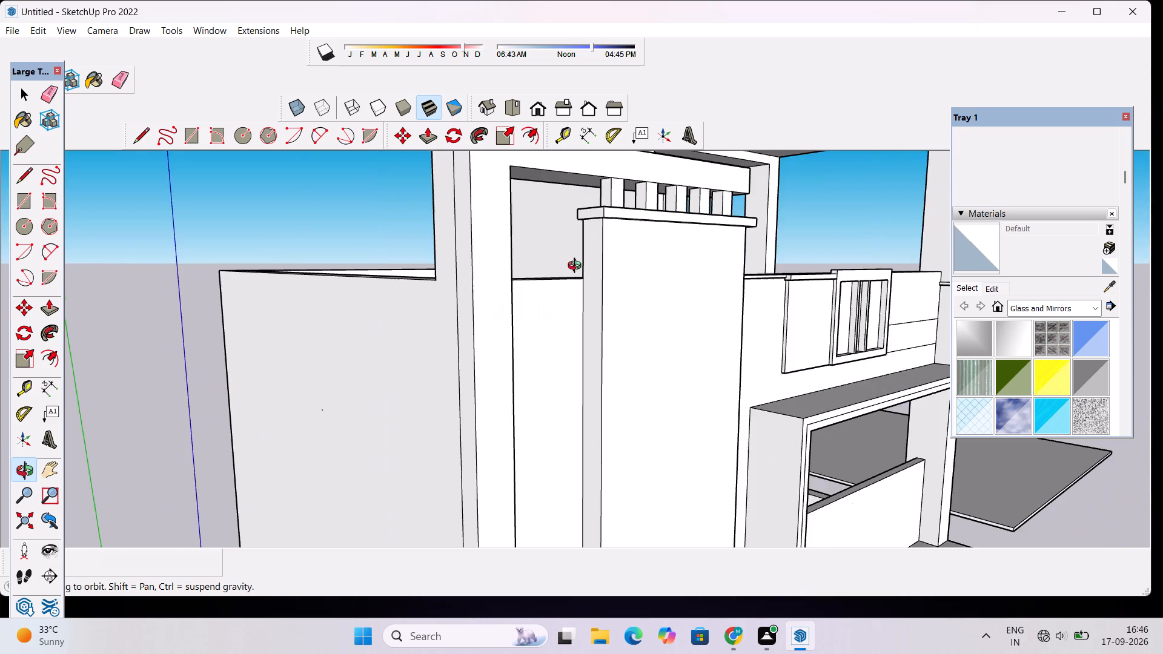
pyautogui.scroll(1, 577, 267)
pyautogui.moveTo(505, 285); pyautogui.dragTo(960, 326)
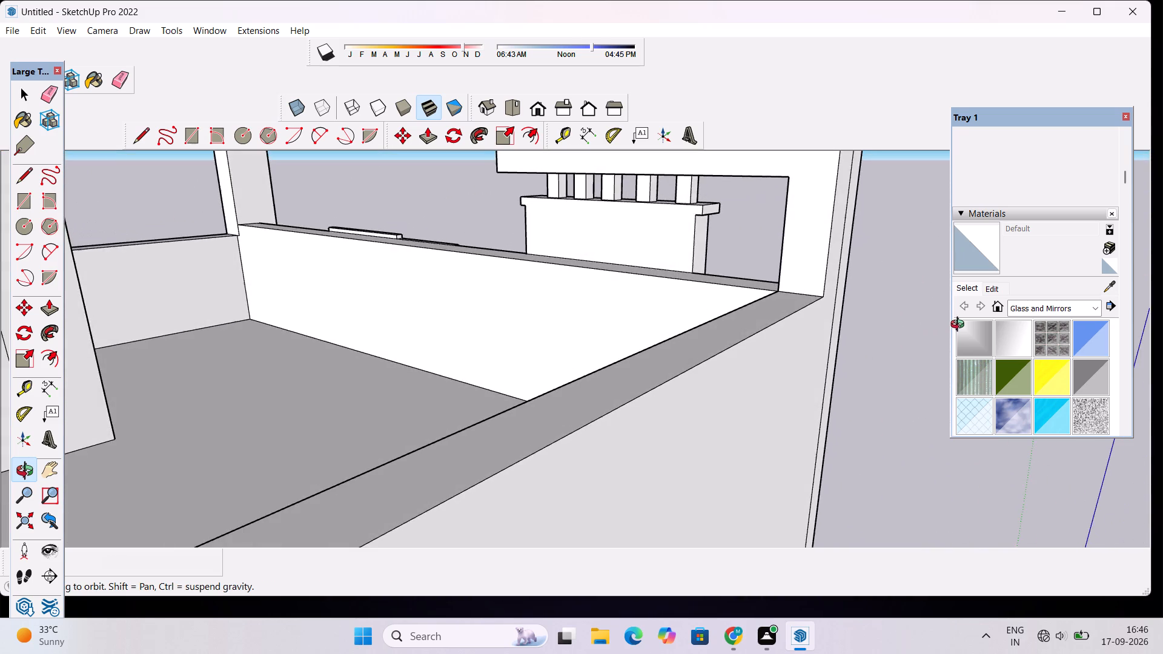
pyautogui.moveTo(960, 326); pyautogui.dragTo(408, 306)
pyautogui.scroll(-2, 413, 306)
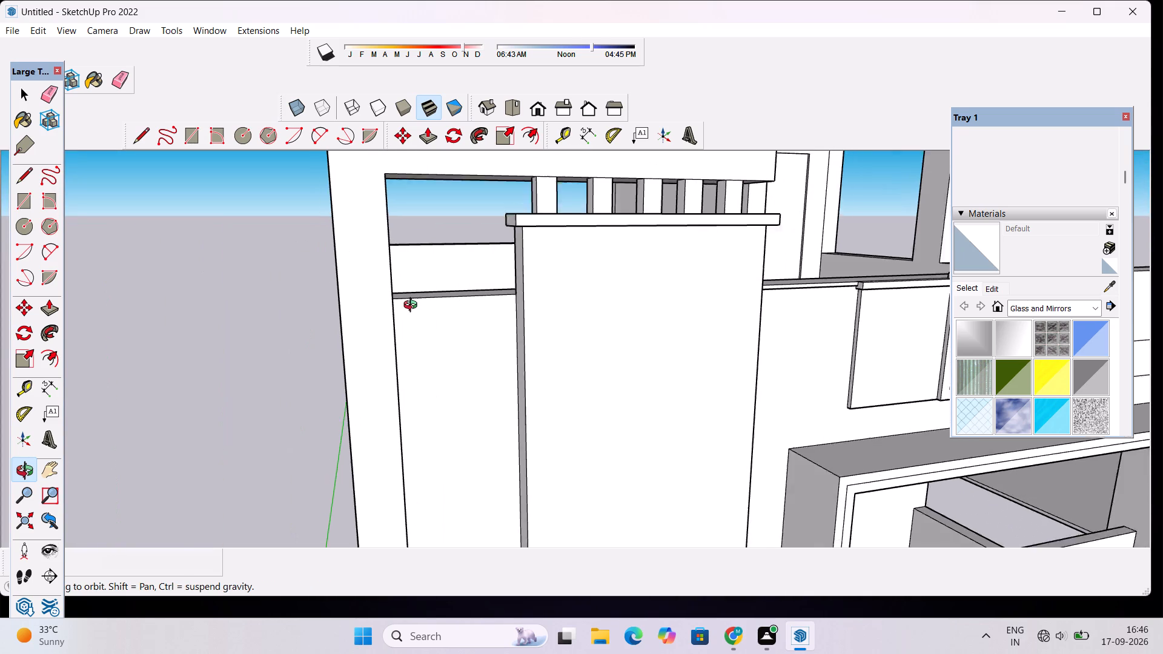
pyautogui.scroll(-2, 413, 306)
pyautogui.moveTo(490, 349); pyautogui.dragTo(414, 337)
pyautogui.scroll(-10, 406, 320)
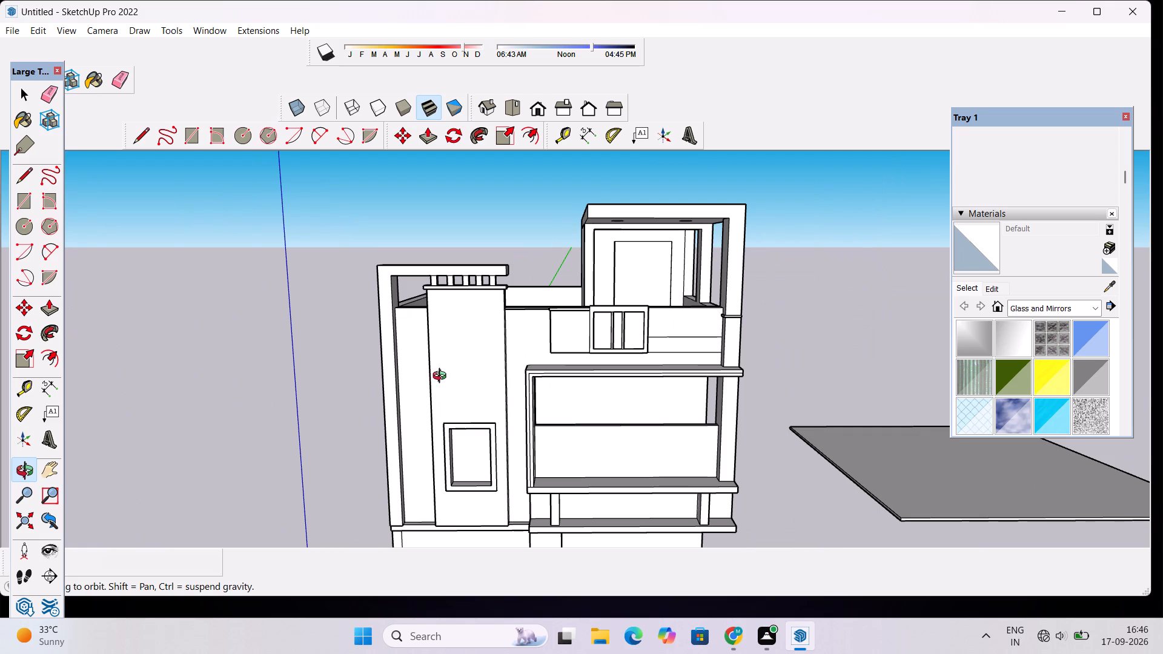
# Place a horizontal guide 4.5' below the cap of the facade tower's panel and another guide 5" below it.
pyautogui.scroll(5, 426, 281)
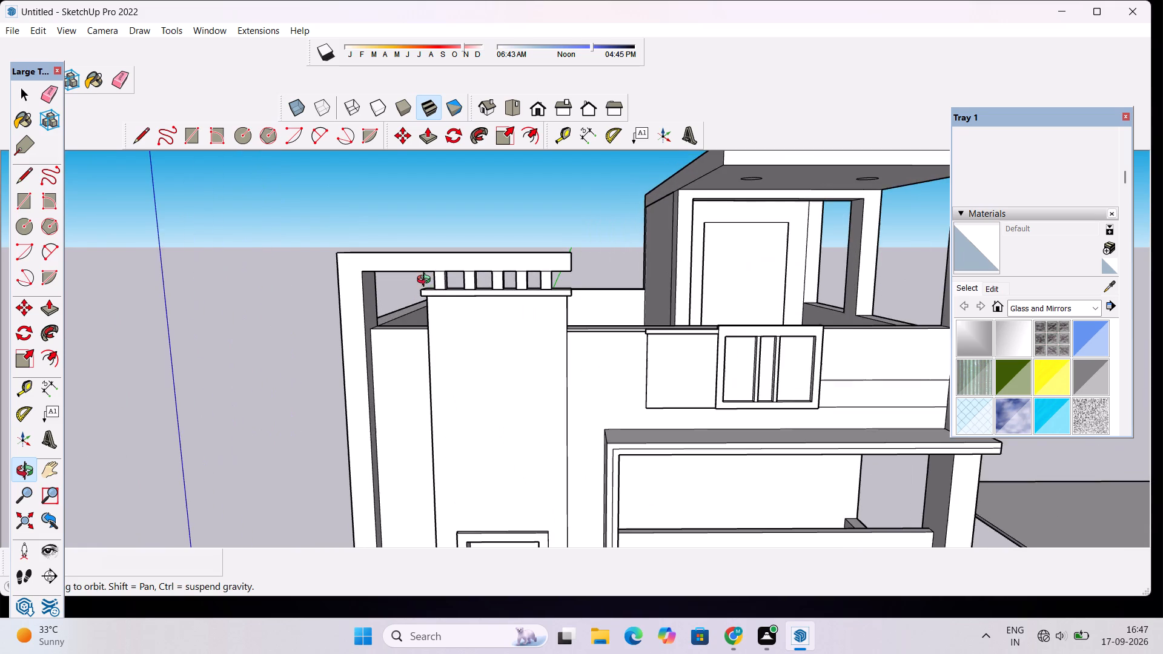
pyautogui.scroll(2, 458, 337)
pyautogui.moveTo(497, 359); pyautogui.dragTo(496, 285)
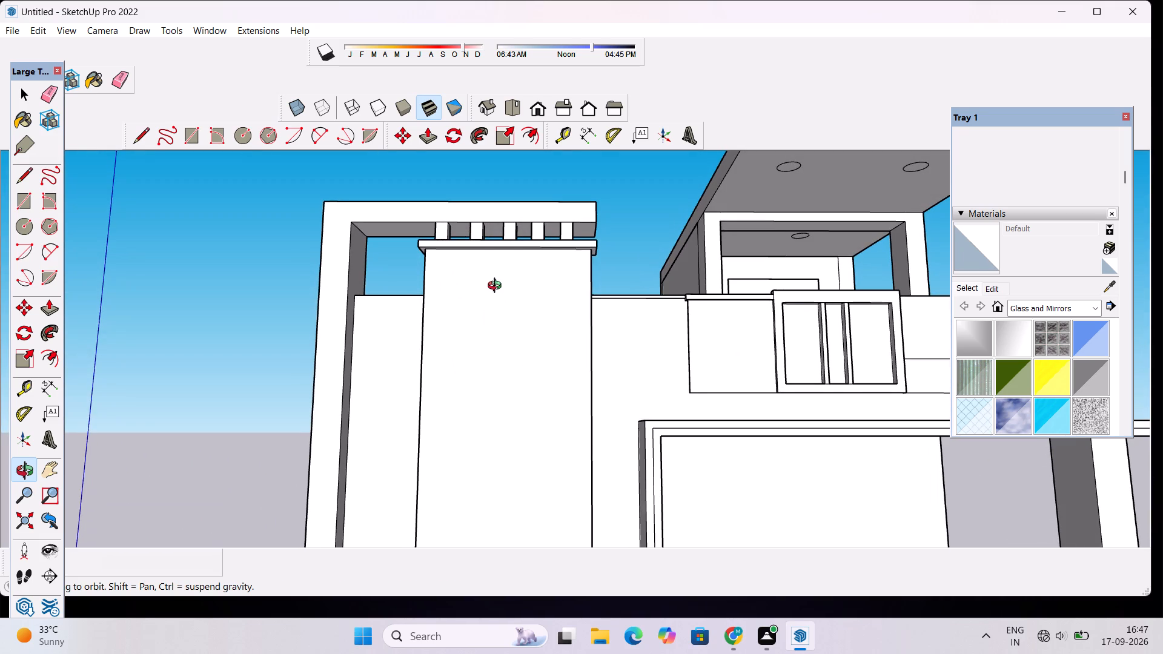
pyautogui.press('t')
pyautogui.scroll(7, 500, 286)
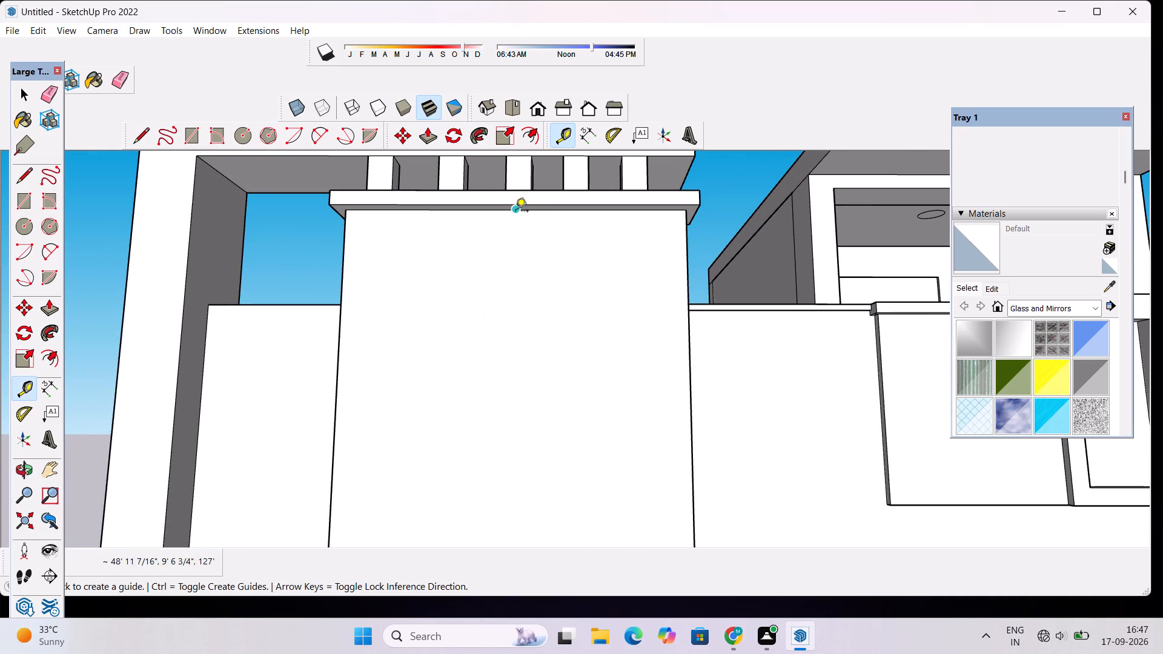
pyautogui.click(515, 212)
pyautogui.scroll(-9, 519, 236)
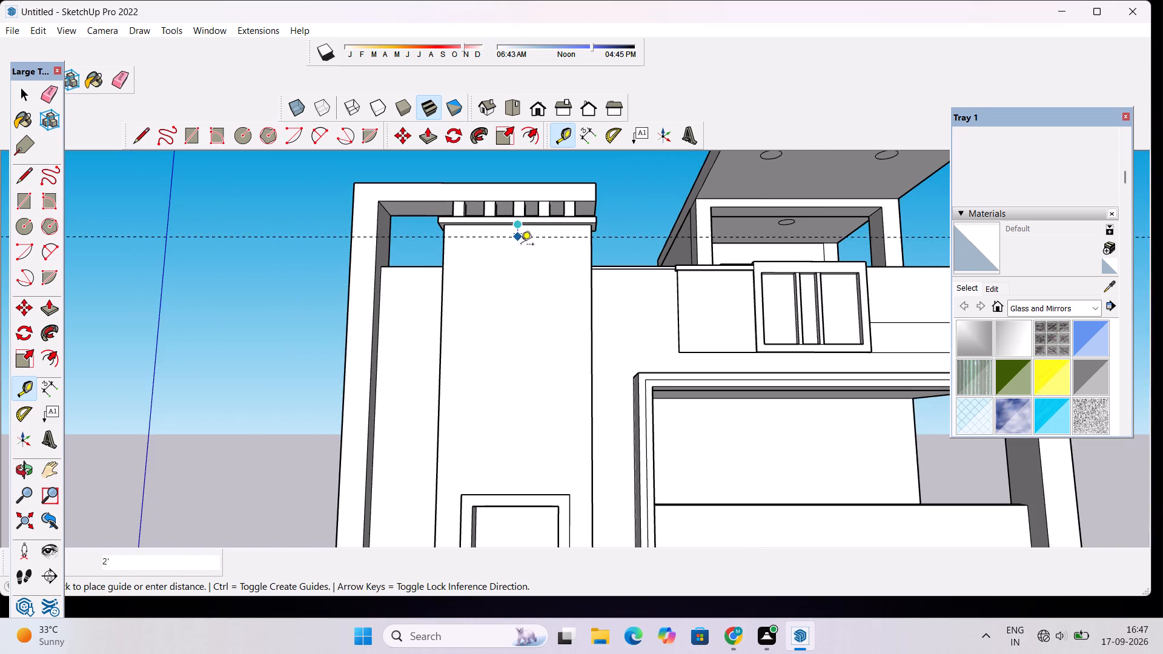
pyautogui.scroll(3, 522, 253)
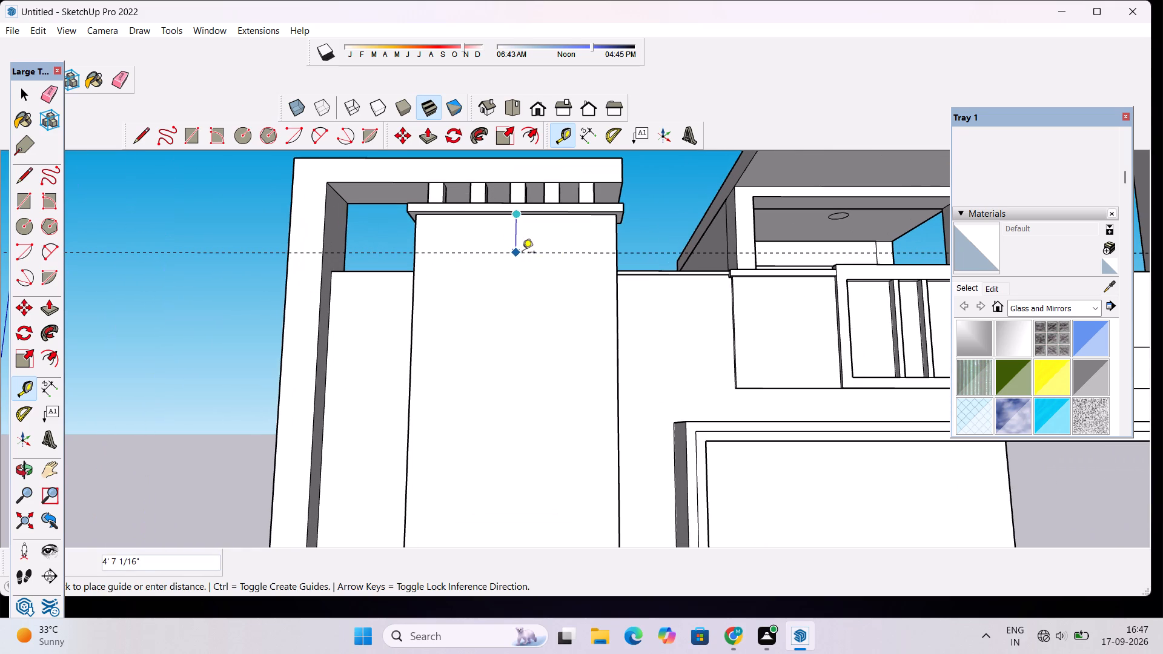
pyautogui.scroll(2, 522, 253)
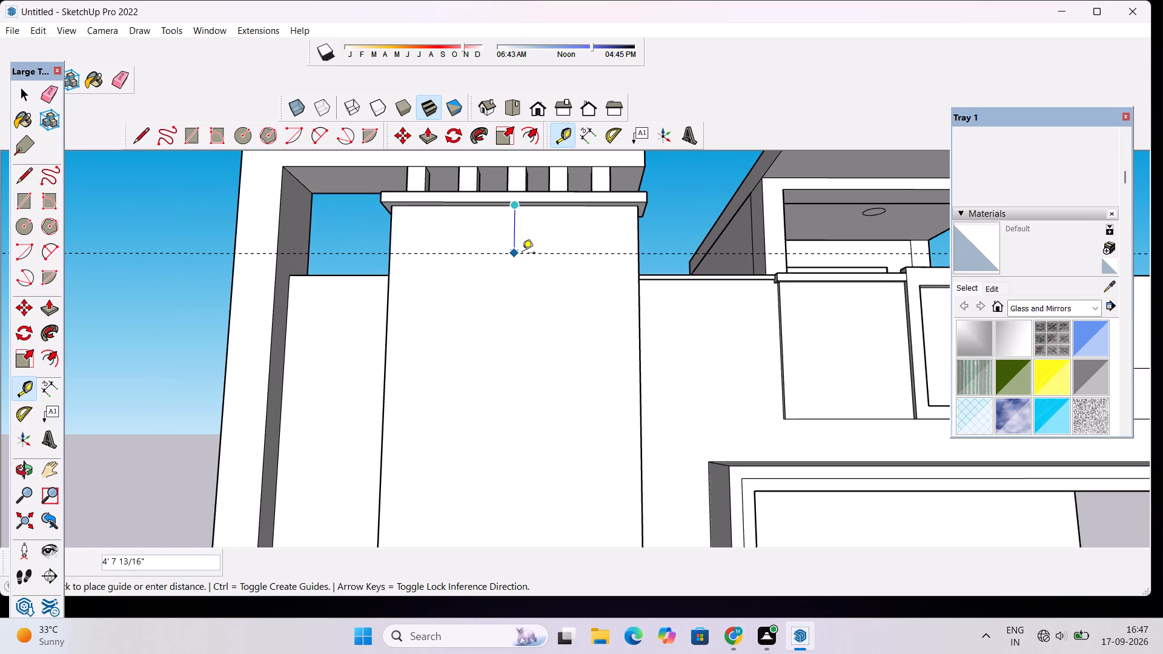
pyautogui.write("4.5'")
pyautogui.press('Return')
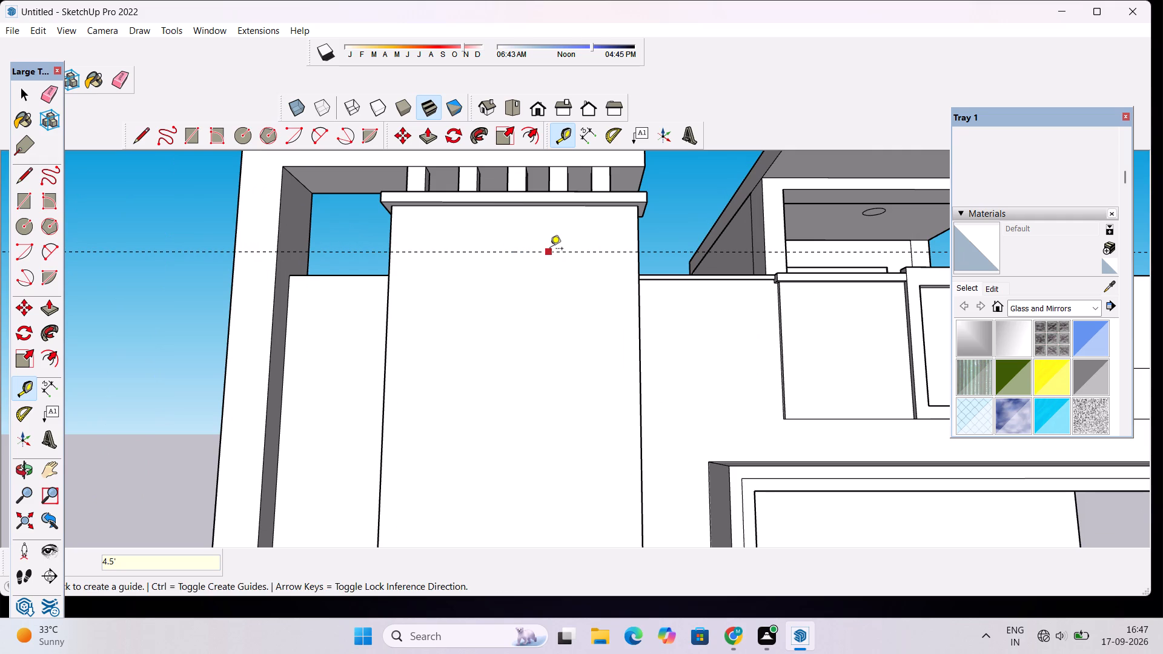
pyautogui.click(552, 250)
pyautogui.write('5"')
pyautogui.press('Return')
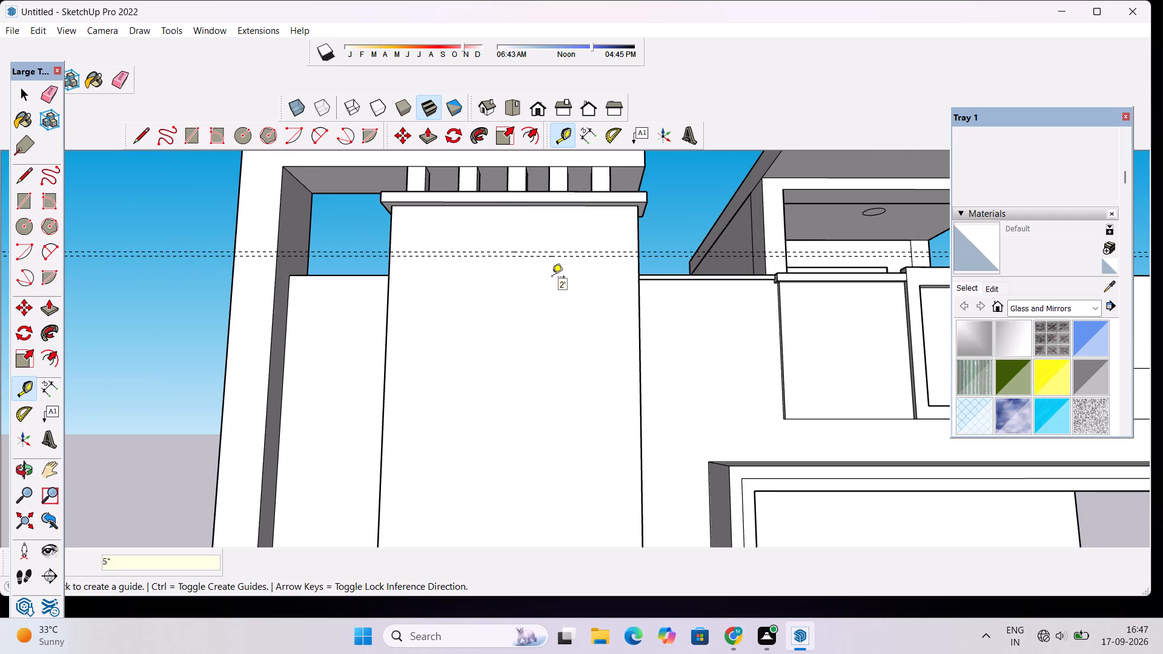
# Add a second pair of horizontal guides on the tower panel, 4.5' below the first pair and 5" apart.
pyautogui.scroll(1, 557, 278)
pyautogui.click(587, 253)
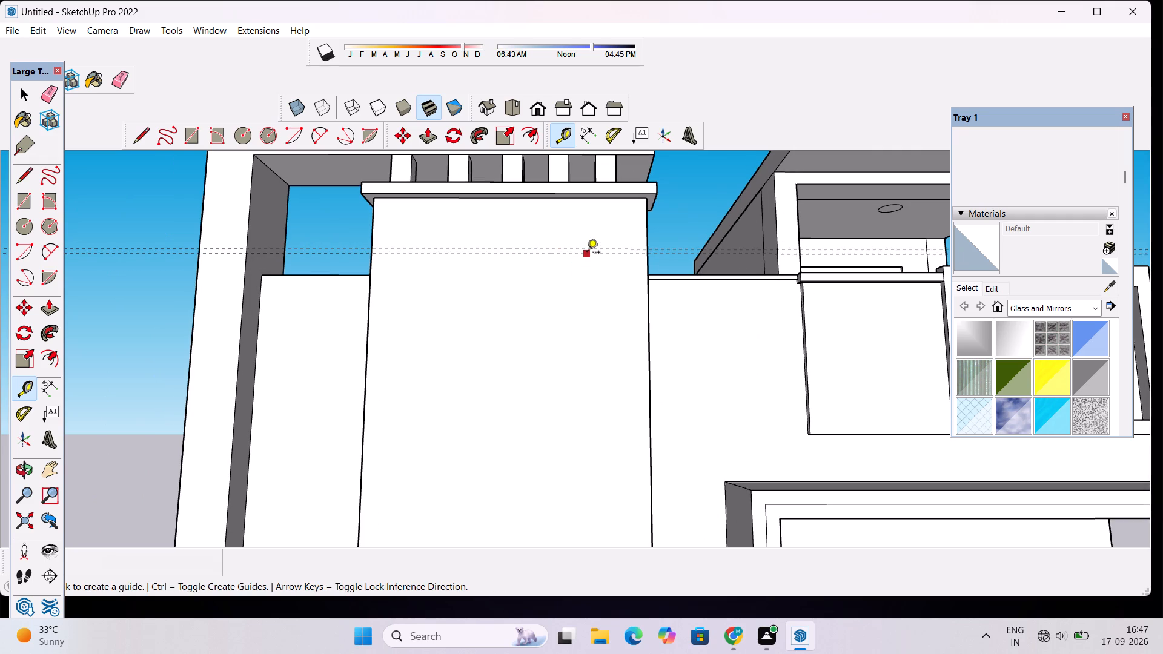
pyautogui.write("4.5'")
pyautogui.press('Return')
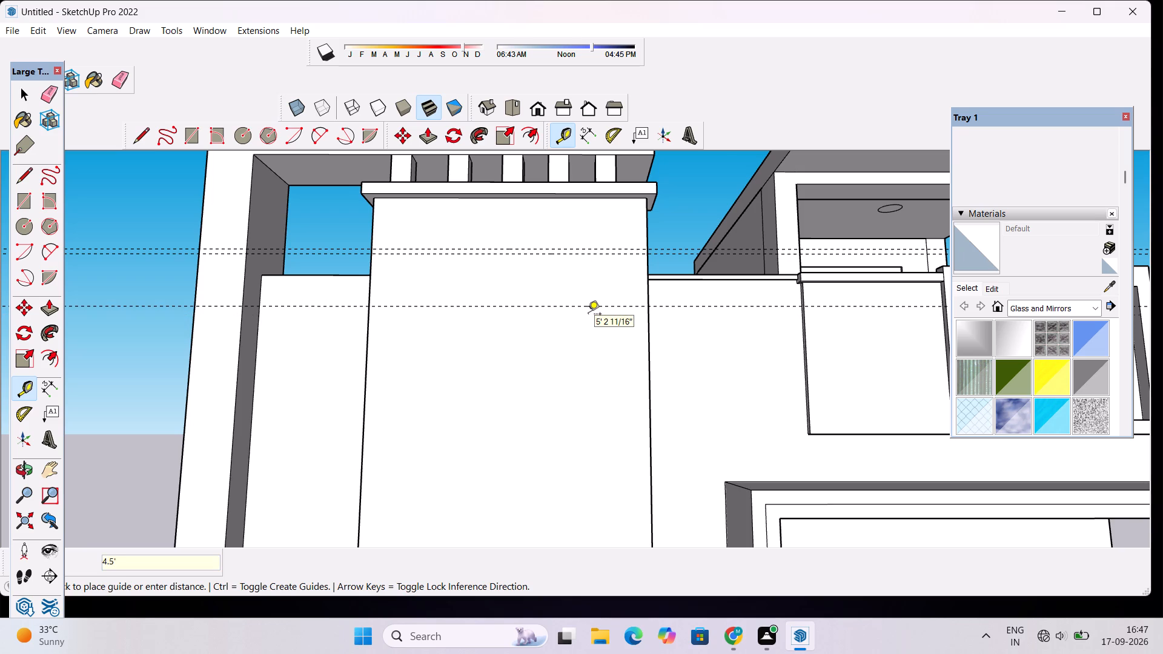
pyautogui.click(631, 306)
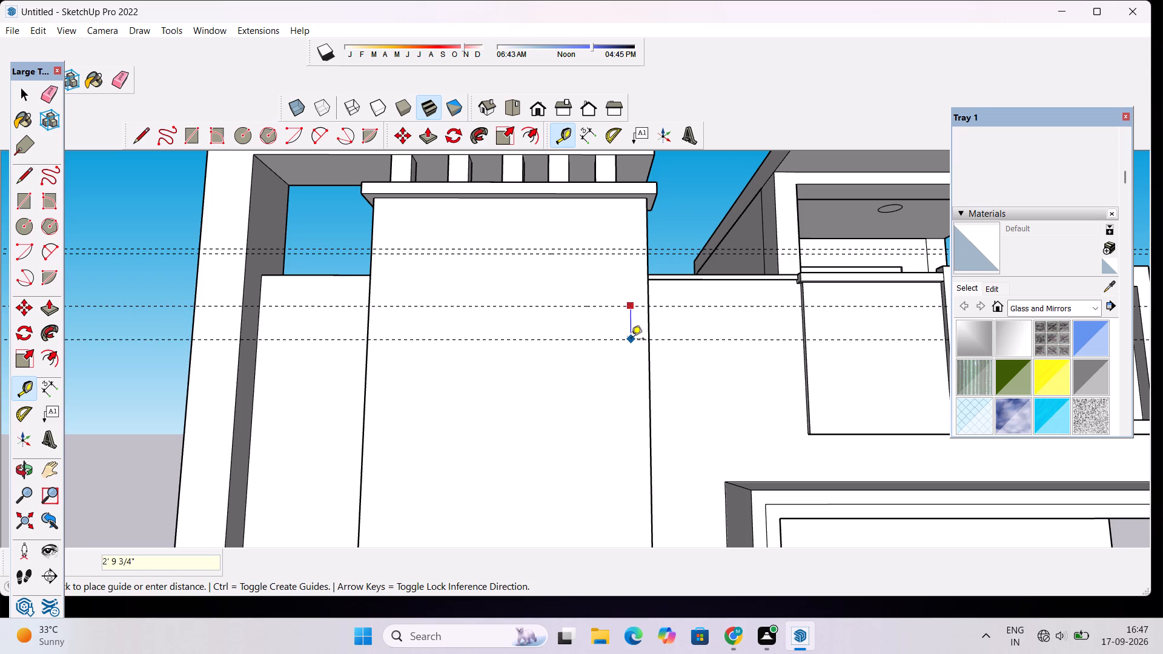
pyautogui.write('5"')
pyautogui.press('Return')
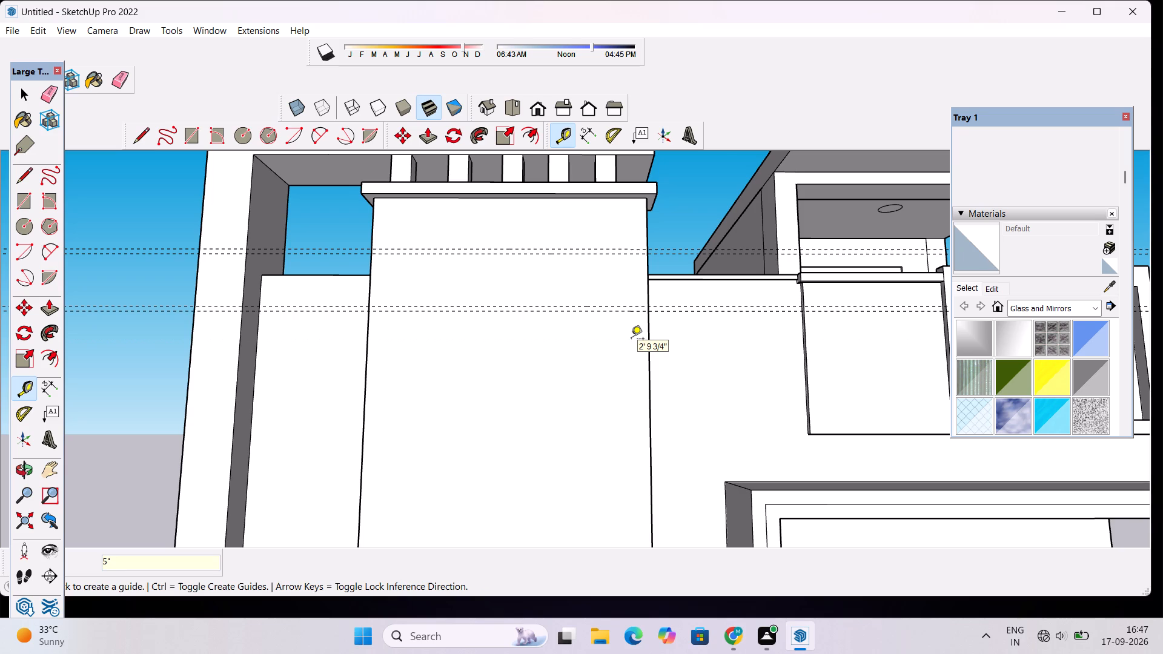
# Add a third pair of horizontal guides on the tower panel, 4.5' below the second pair and 5" apart.
pyautogui.click(574, 313)
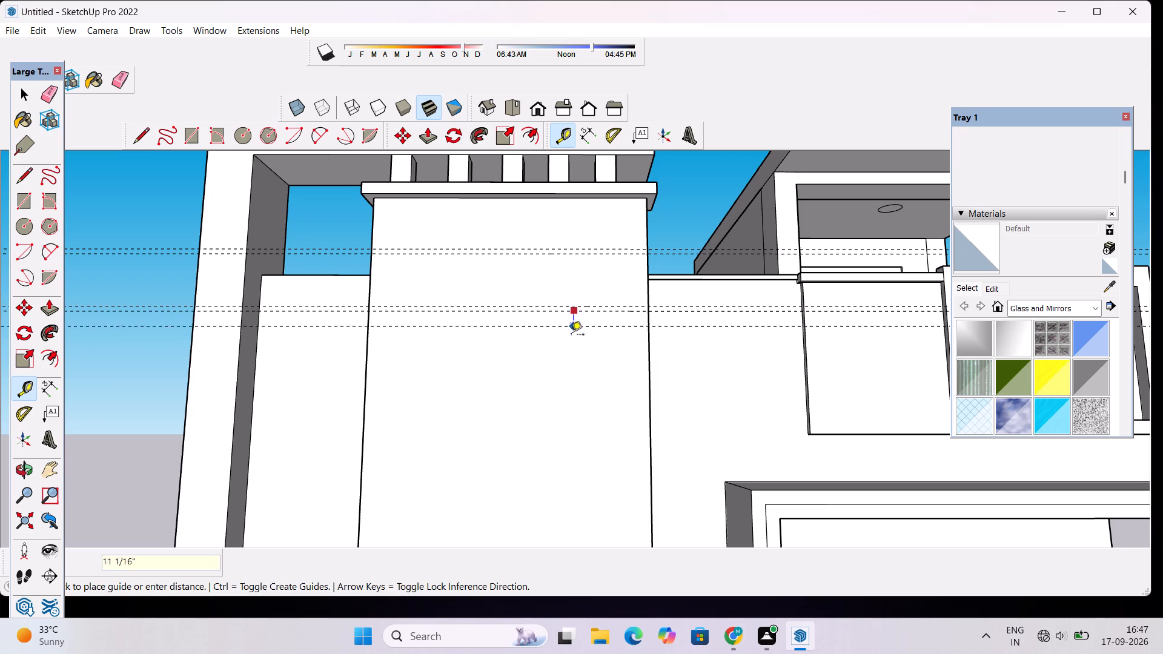
pyautogui.write("4.5'")
pyautogui.press('Return')
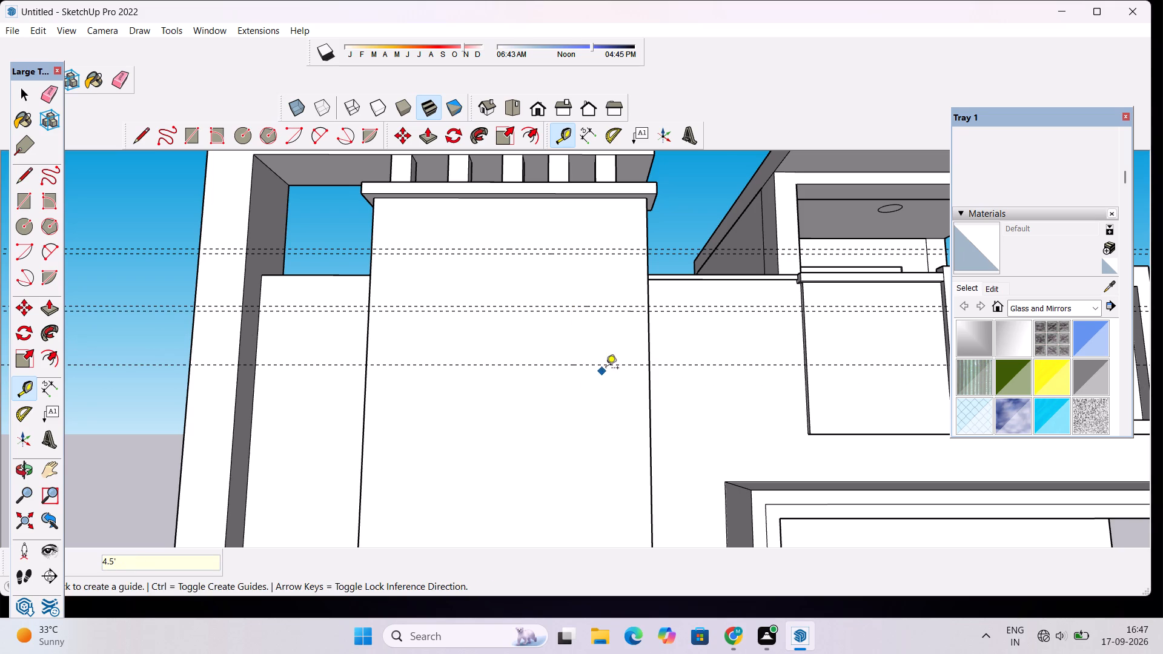
pyautogui.click(609, 366)
pyautogui.write('5"')
pyautogui.press('Return')
# Add a fourth pair of horizontal guides on the tower panel, 4.5' below the third pair and 5" apart.
pyautogui.scroll(-6, 538, 335)
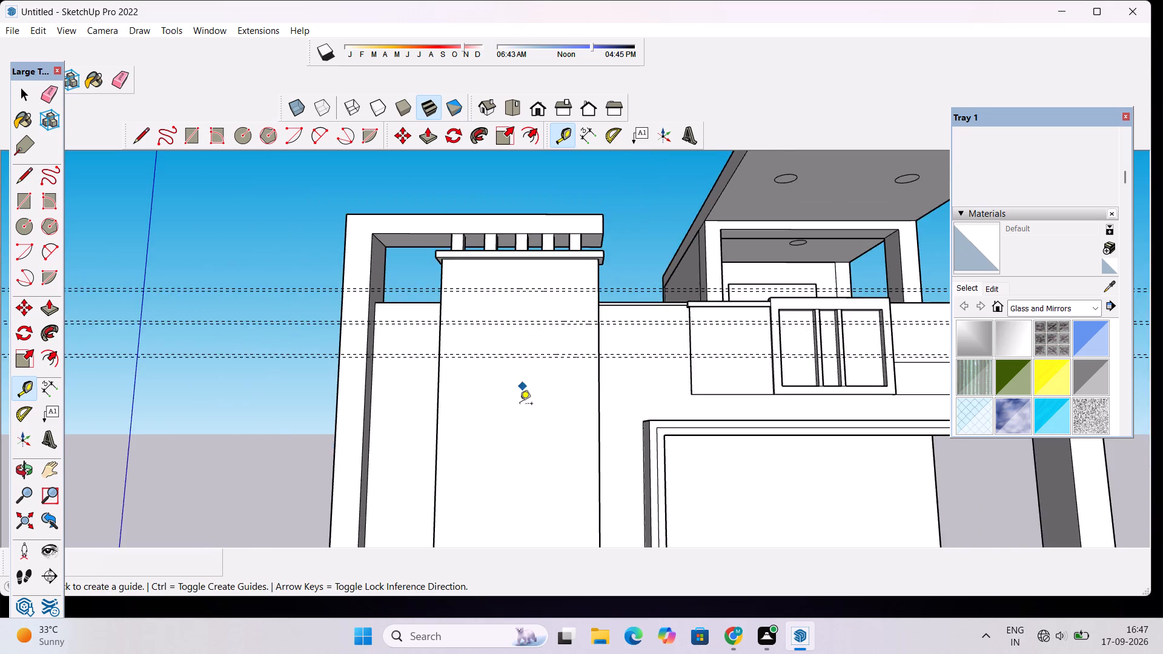
pyautogui.scroll(5, 513, 423)
pyautogui.scroll(1, 479, 368)
pyautogui.click(477, 307)
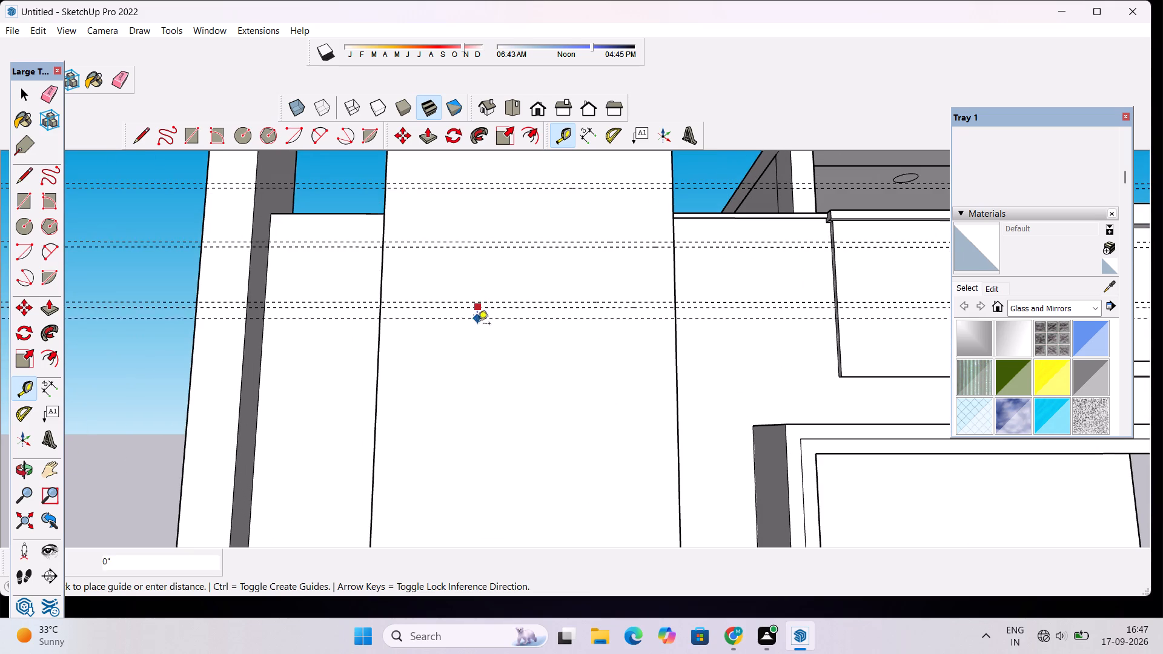
pyautogui.write("4.5'")
pyautogui.press('Return')
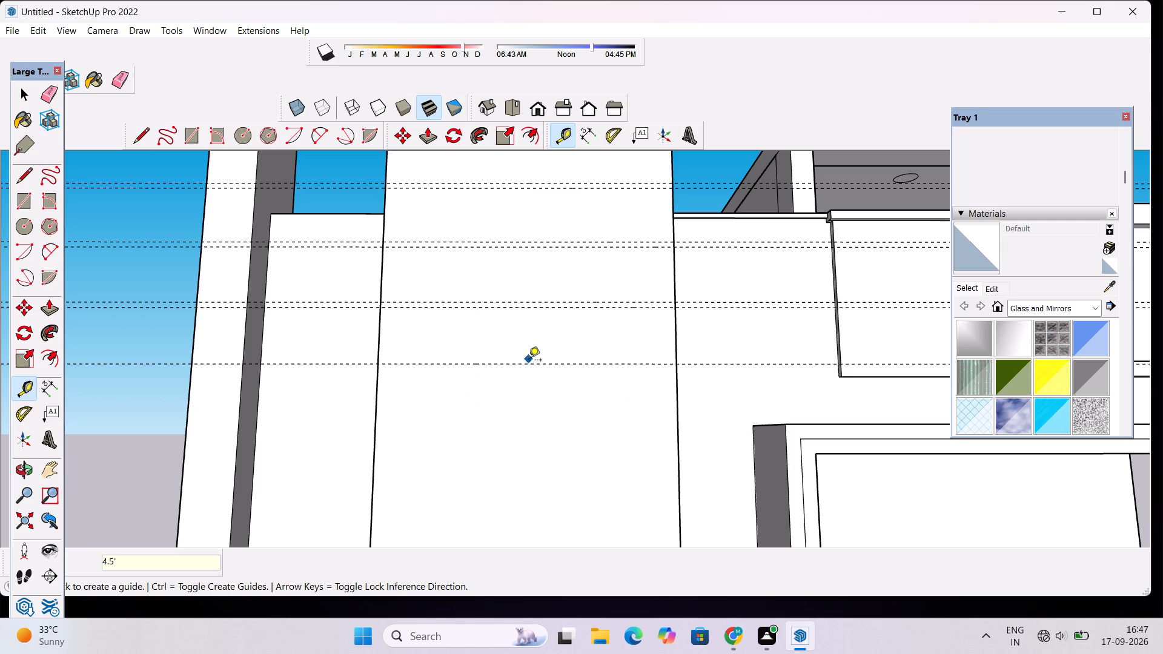
pyautogui.click(545, 366)
pyautogui.write('5"')
pyautogui.press('Return')
# Add a fifth pair of horizontal guides on the tower panel, 4.5' below the fourth pair and 5" apart.
pyautogui.scroll(-3, 493, 306)
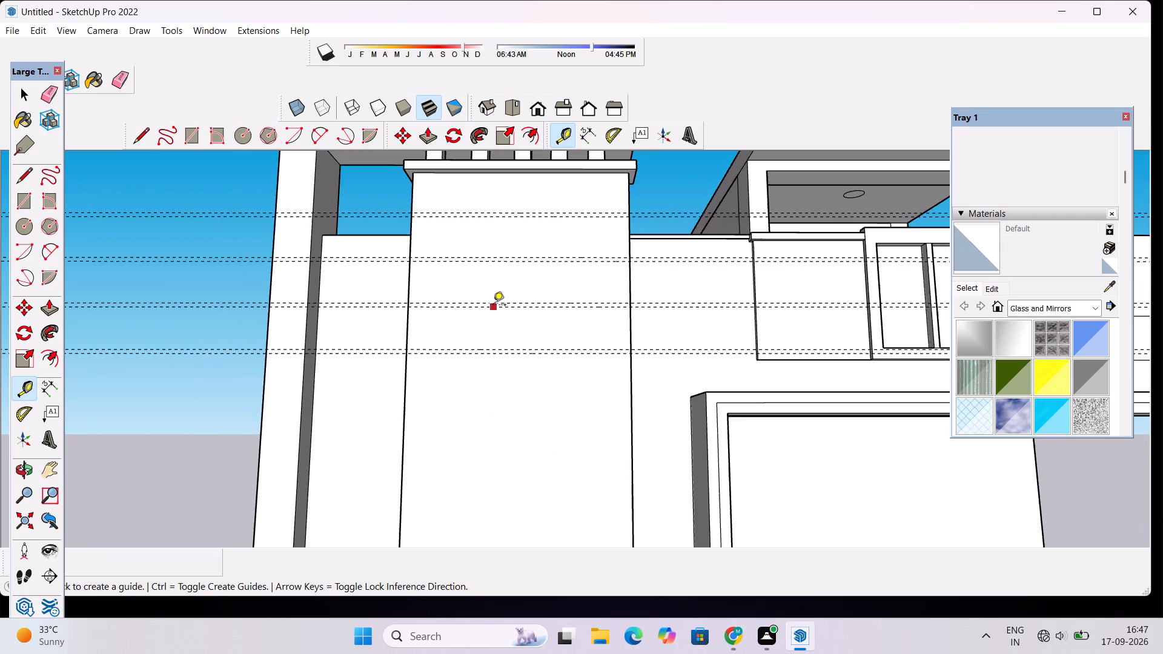
pyautogui.scroll(5, 486, 374)
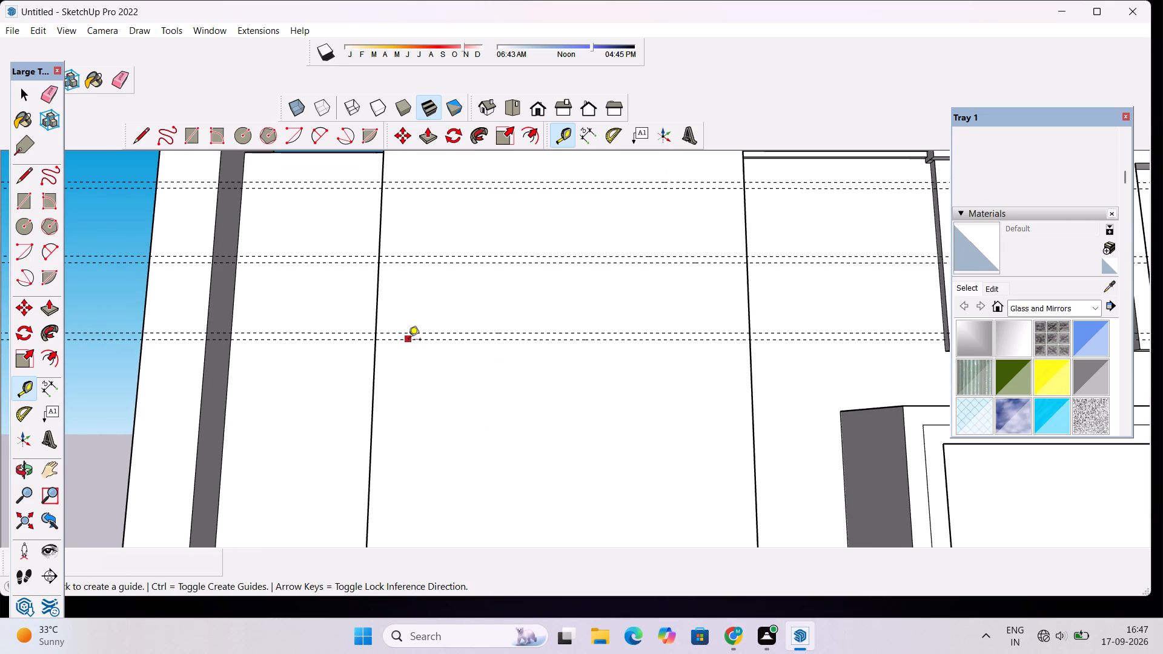
pyautogui.click(408, 340)
pyautogui.write('4.5')
pyautogui.press("'")
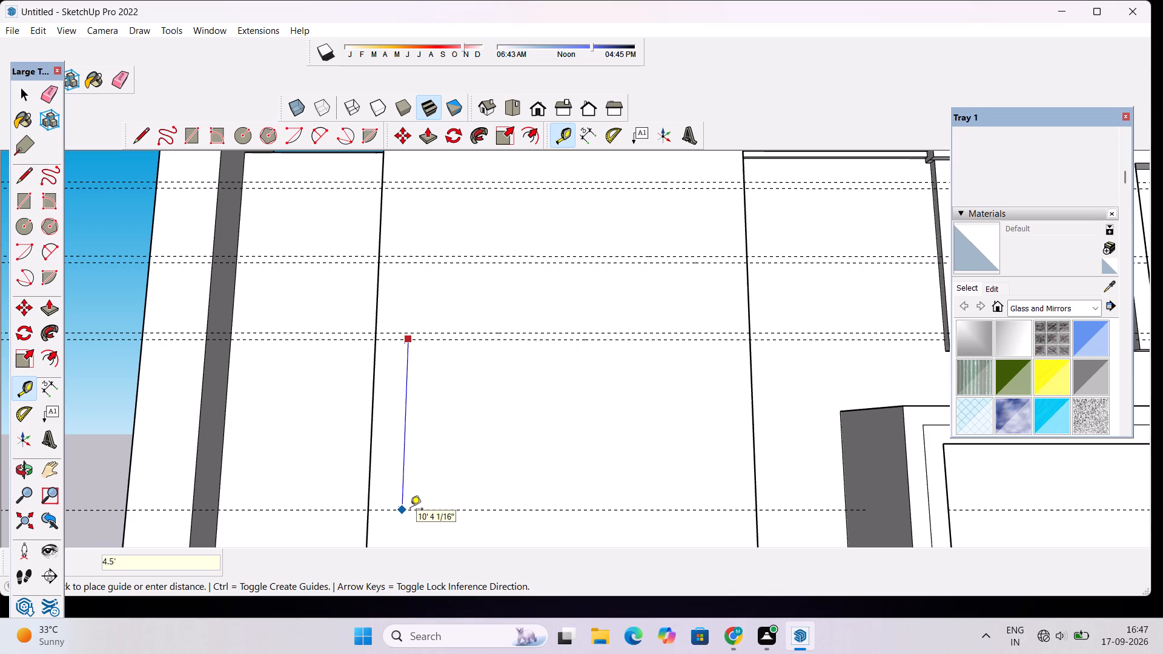
pyautogui.press('Return')
pyautogui.click(459, 412)
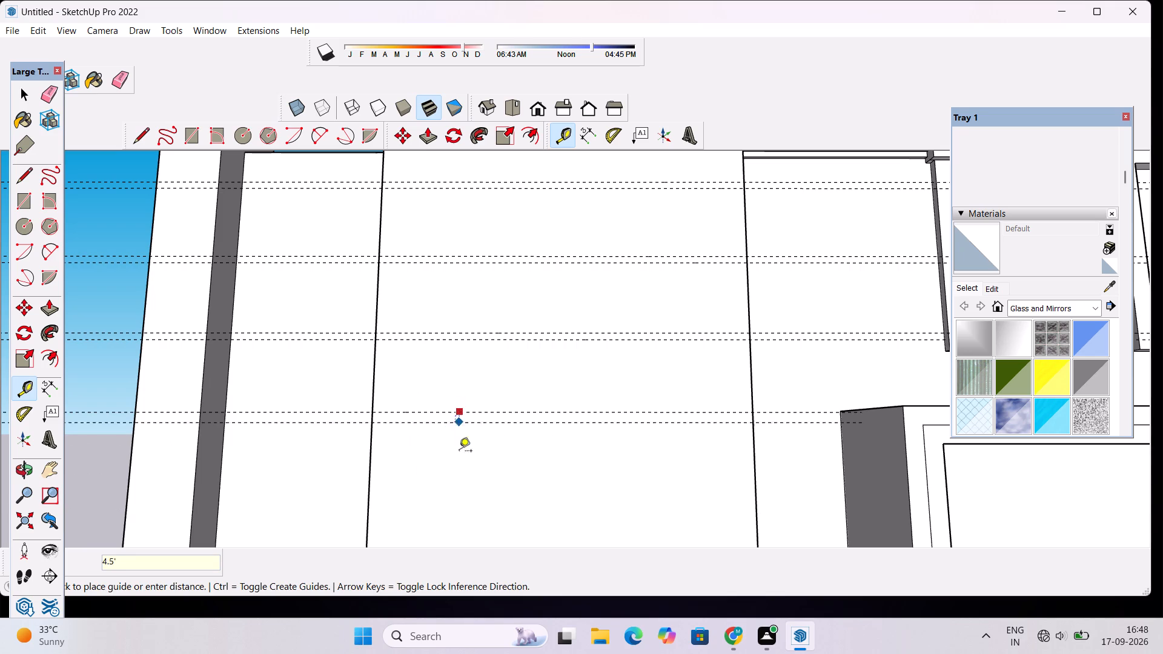
pyautogui.write('5"')
pyautogui.press('Return')
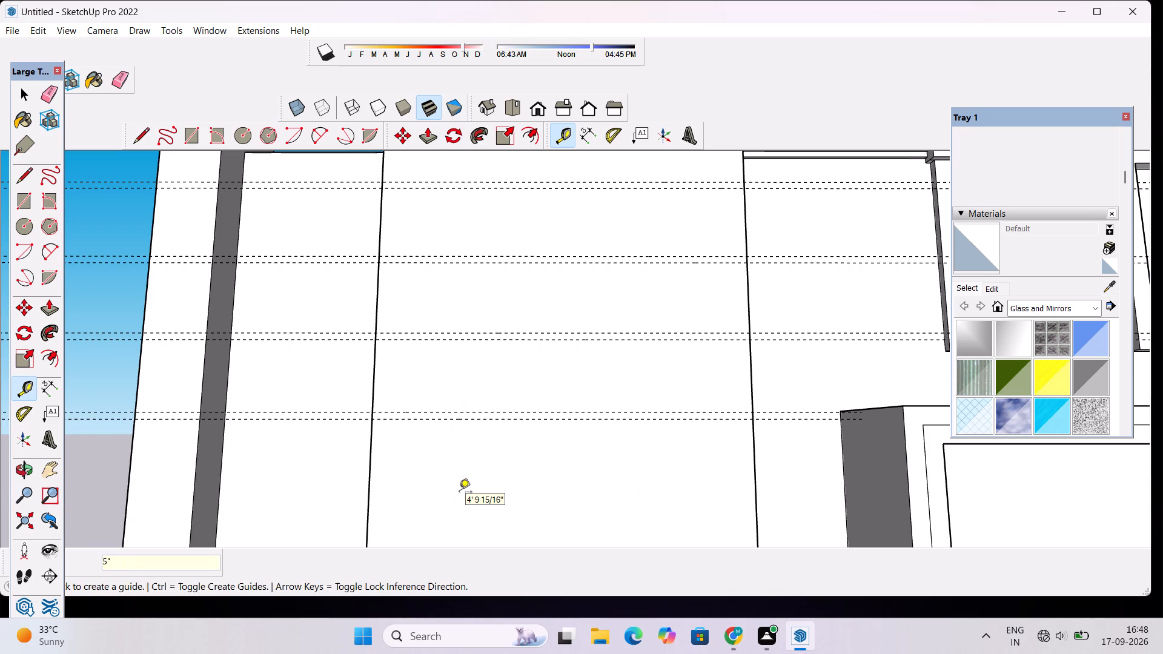
# Add a sixth pair of horizontal guides on the tower panel, 4.5' below the fifth pair and 5" apart.
pyautogui.click(532, 419)
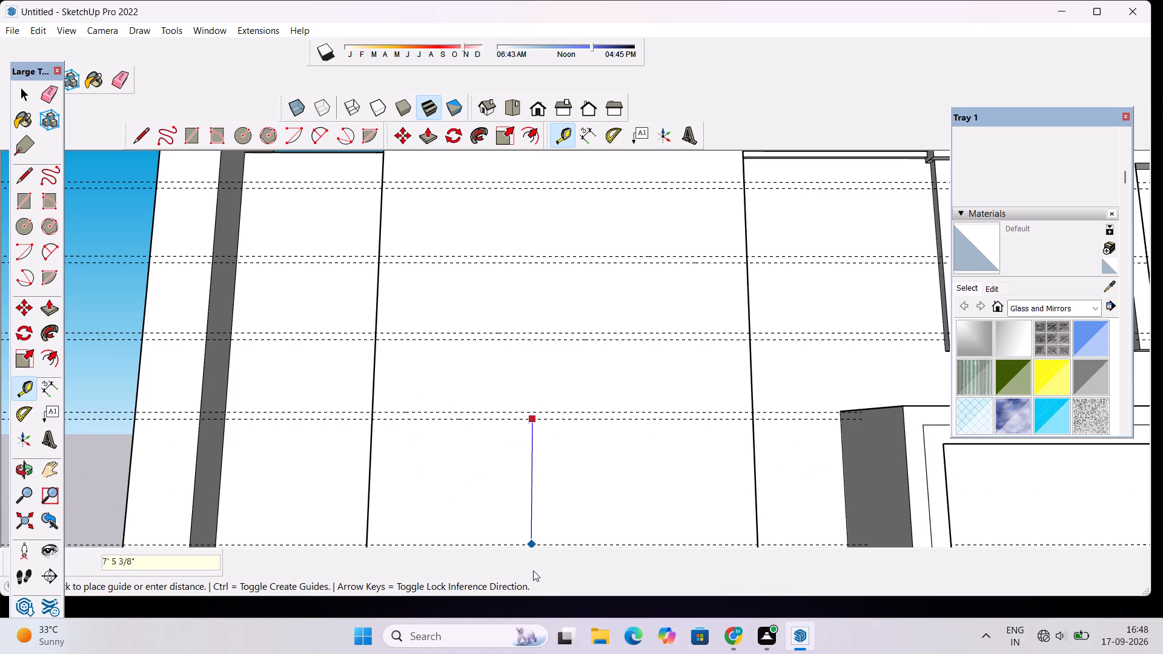
pyautogui.write("4.5'")
pyautogui.press('Return')
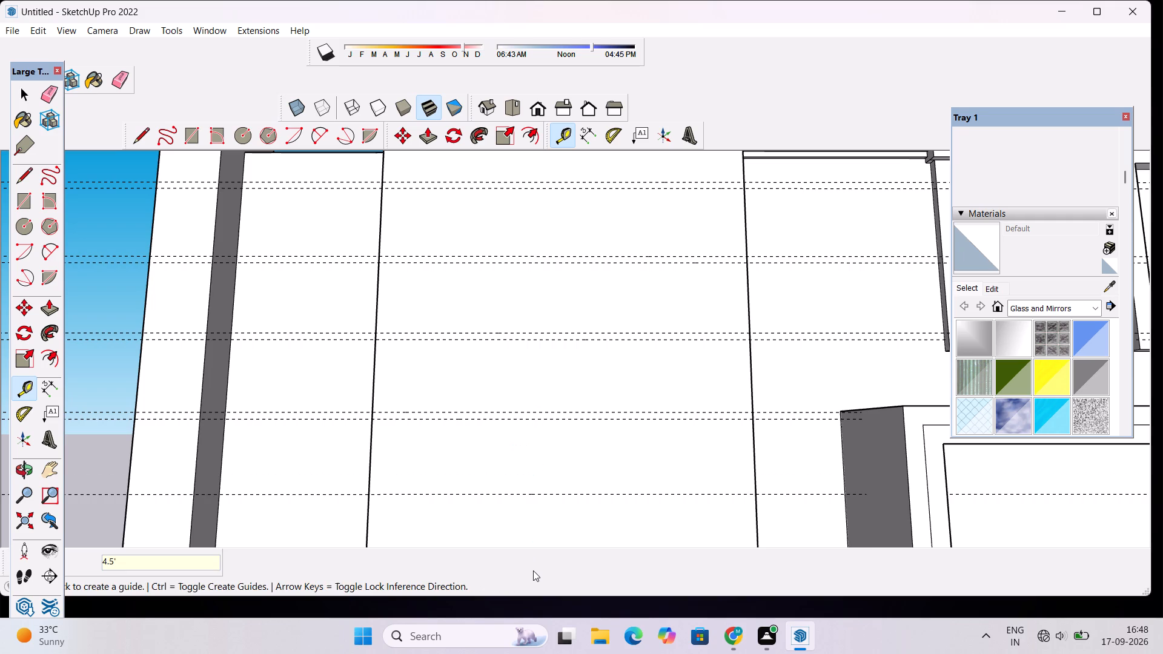
pyautogui.scroll(-3, 523, 403)
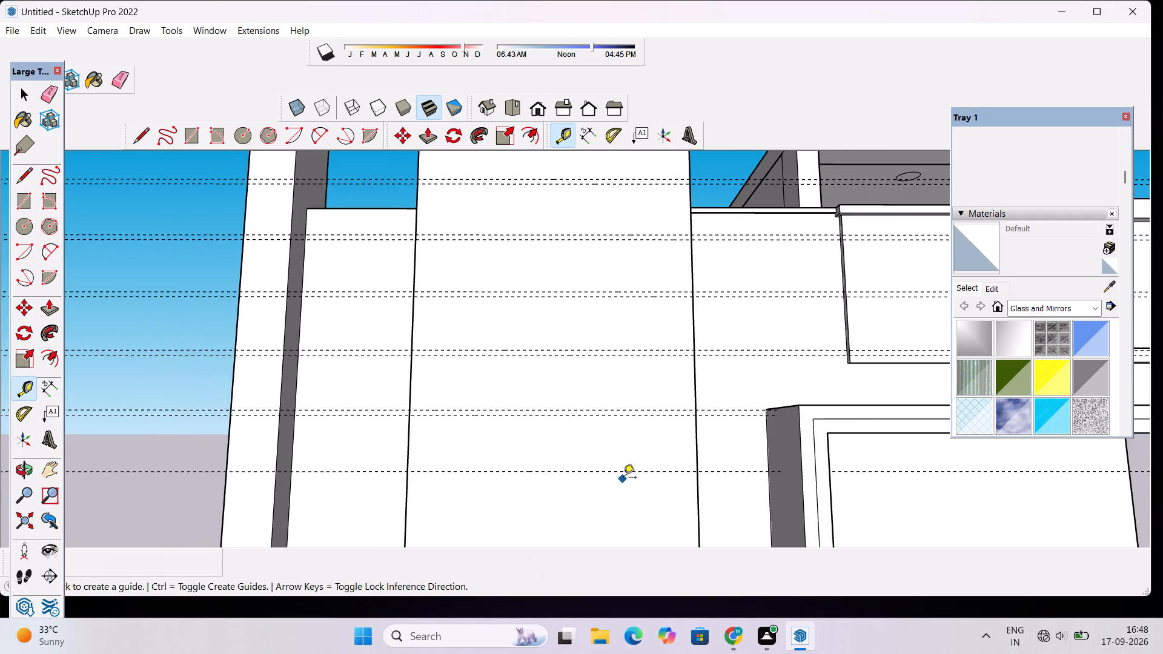
pyautogui.click(624, 471)
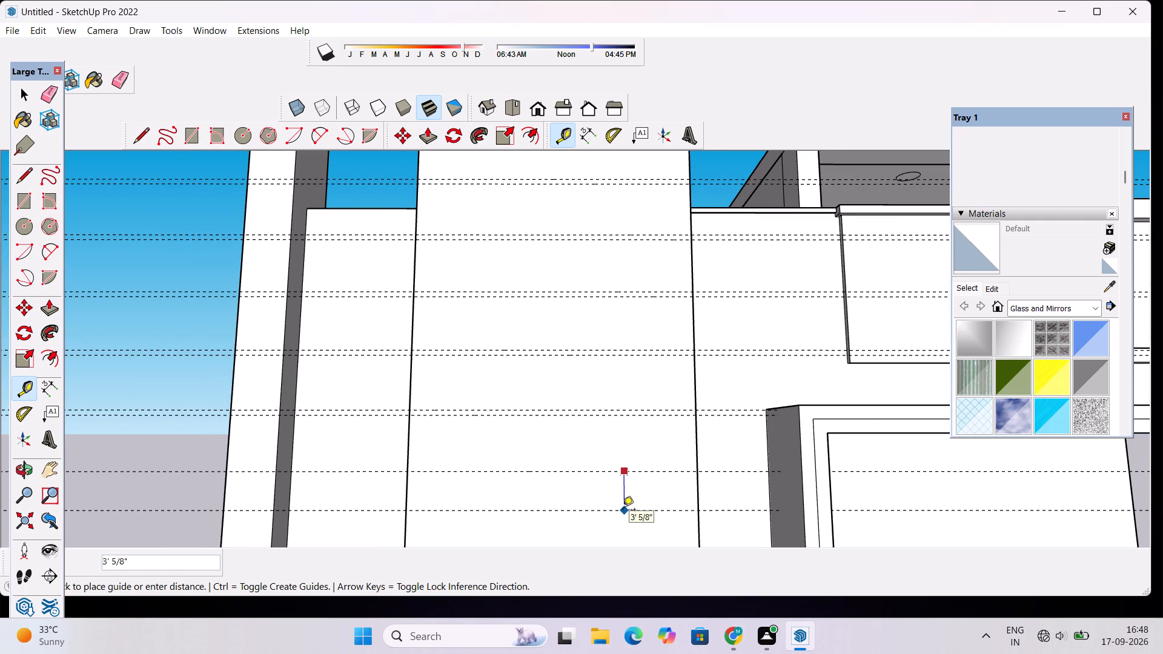
pyautogui.write('5"')
pyautogui.press('Return')
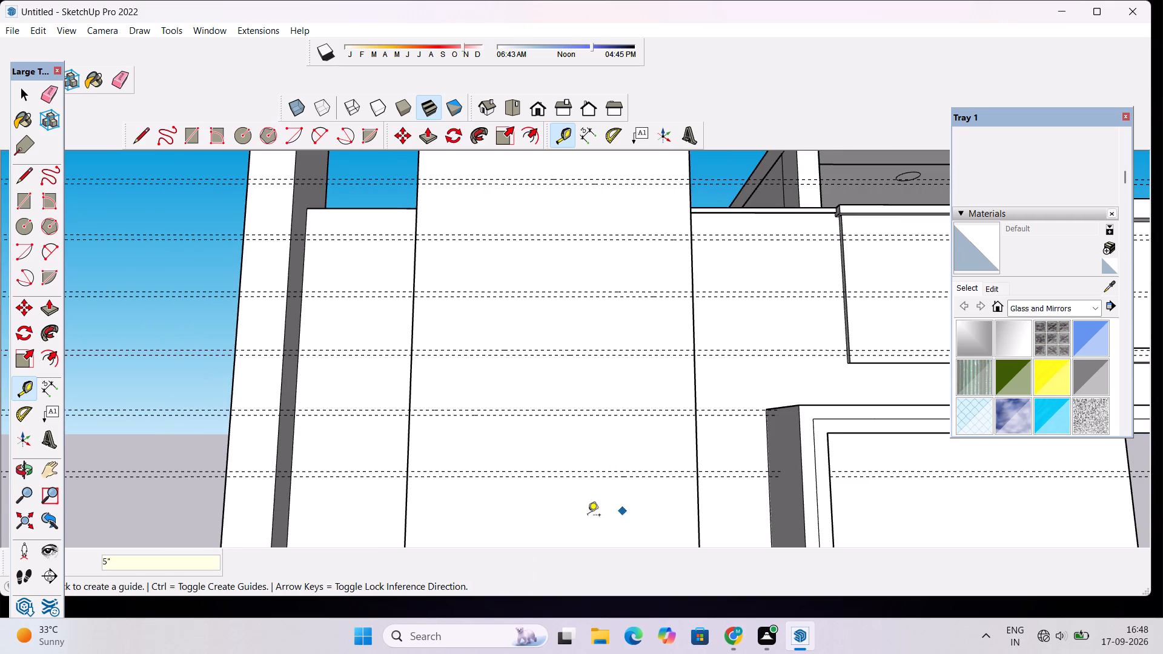
# Add a seventh pair of horizontal guides on the tower panel, 4.5' below the sixth pair and 5" apart.
pyautogui.press('o')
pyautogui.moveTo(557, 412); pyautogui.dragTo(542, 487)
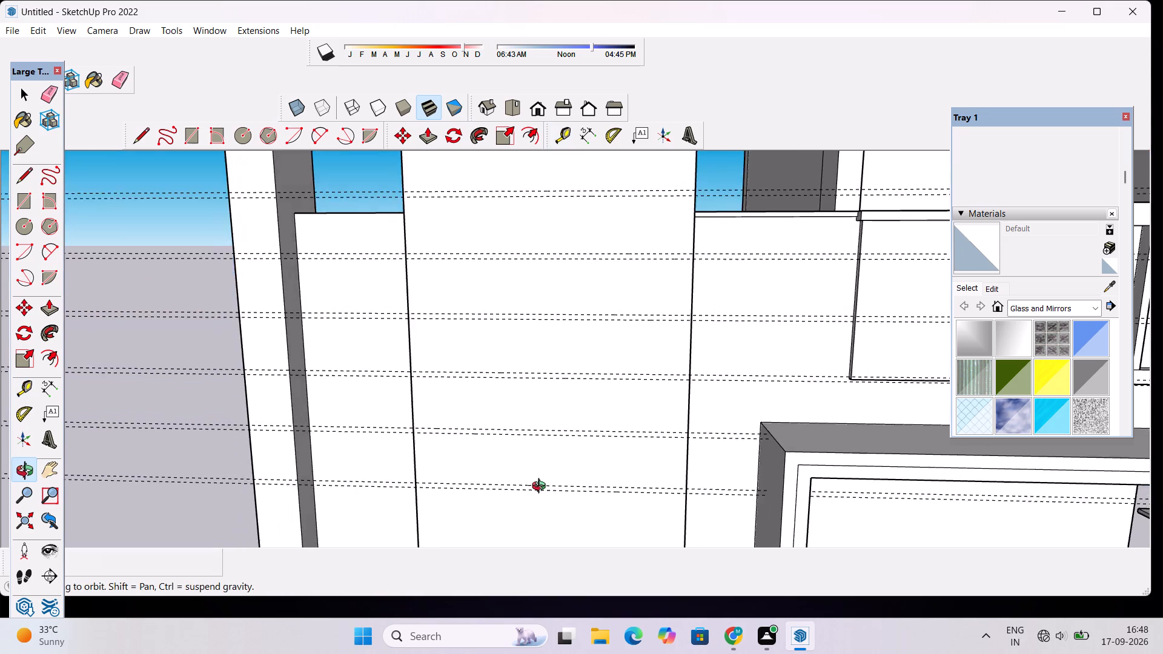
pyautogui.scroll(-4, 545, 449)
pyautogui.keyDown('shift'); pyautogui.moveTo(563, 504); pyautogui.dragTo(557, 406); pyautogui.keyUp('shift')
pyautogui.scroll(3, 511, 429)
pyautogui.moveTo(563, 469); pyautogui.dragTo(551, 398)
pyautogui.scroll(4, 524, 400)
pyautogui.moveTo(491, 420); pyautogui.dragTo(533, 420)
pyautogui.scroll(-3, 572, 371)
pyautogui.moveTo(572, 371); pyautogui.dragTo(564, 395)
pyautogui.scroll(3, 566, 384)
pyautogui.moveTo(418, 384); pyautogui.dragTo(637, 356)
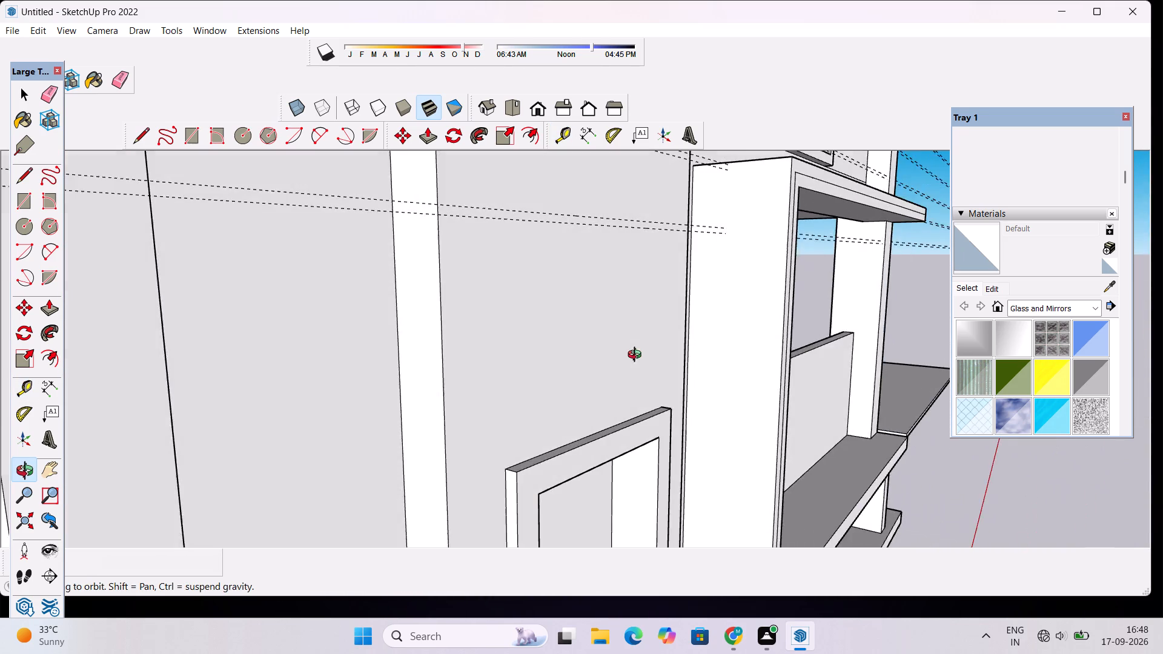
pyautogui.moveTo(637, 356); pyautogui.dragTo(664, 354)
pyautogui.moveTo(664, 354); pyautogui.dragTo(563, 348)
pyautogui.scroll(-3, 555, 348)
pyautogui.keyDown('shift'); pyautogui.moveTo(564, 345); pyautogui.dragTo(569, 379); pyautogui.keyUp('shift')
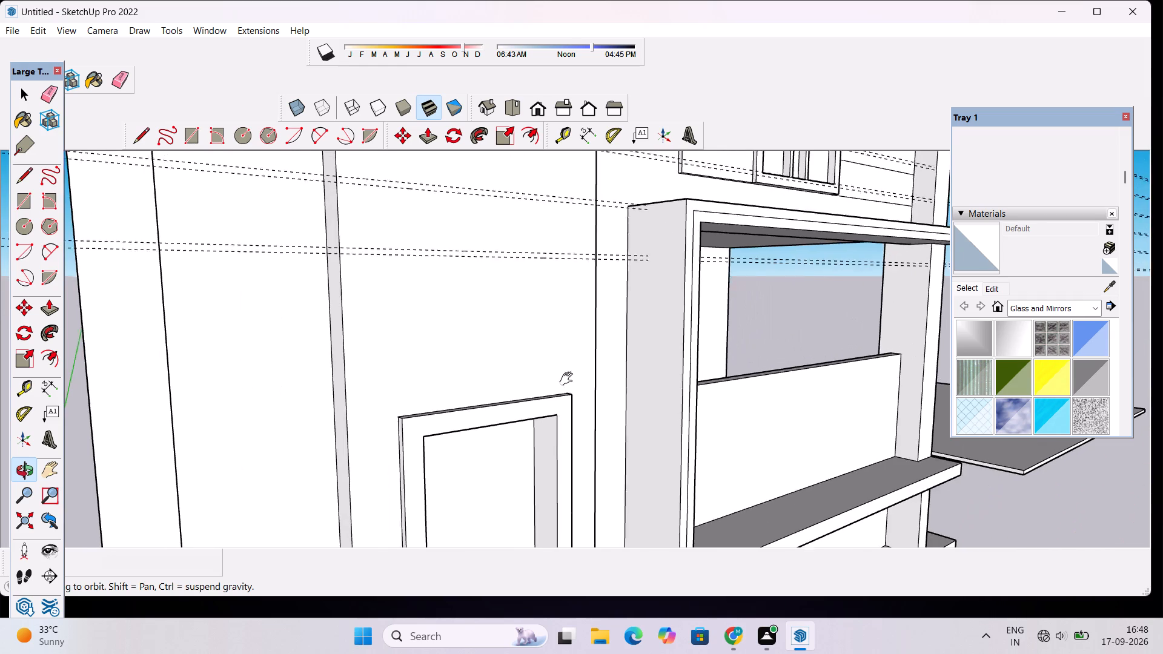
pyautogui.keyDown('shift'); pyautogui.moveTo(569, 379); pyautogui.dragTo(570, 392); pyautogui.keyUp('shift')
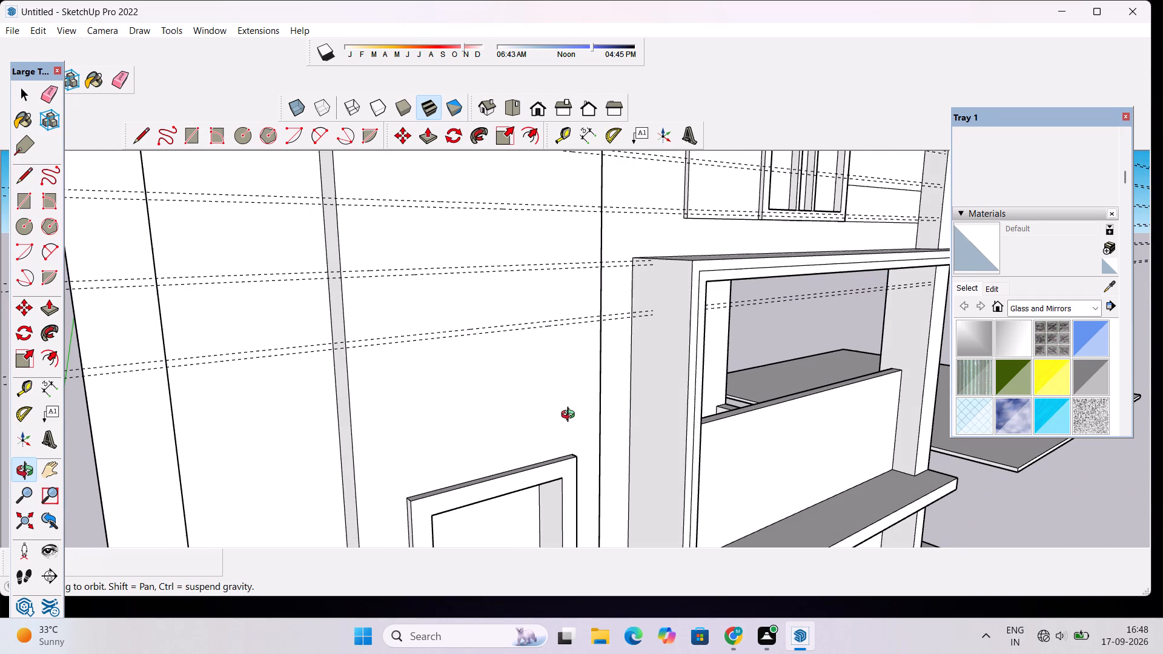
pyautogui.moveTo(560, 423); pyautogui.dragTo(539, 385)
pyautogui.keyDown('shift'); pyautogui.moveTo(539, 385); pyautogui.dragTo(555, 417); pyautogui.keyUp('shift')
pyautogui.scroll(1, 555, 417)
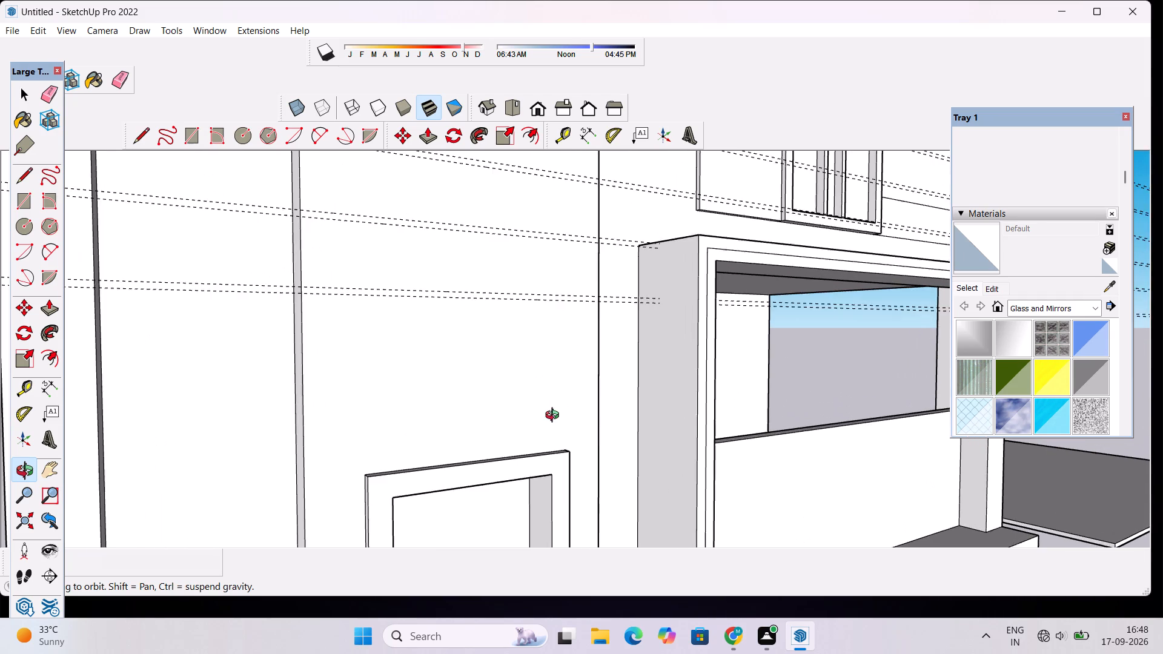
pyautogui.keyDown('shift'); pyautogui.moveTo(555, 417); pyautogui.dragTo(581, 434); pyautogui.keyUp('shift')
pyautogui.press('t')
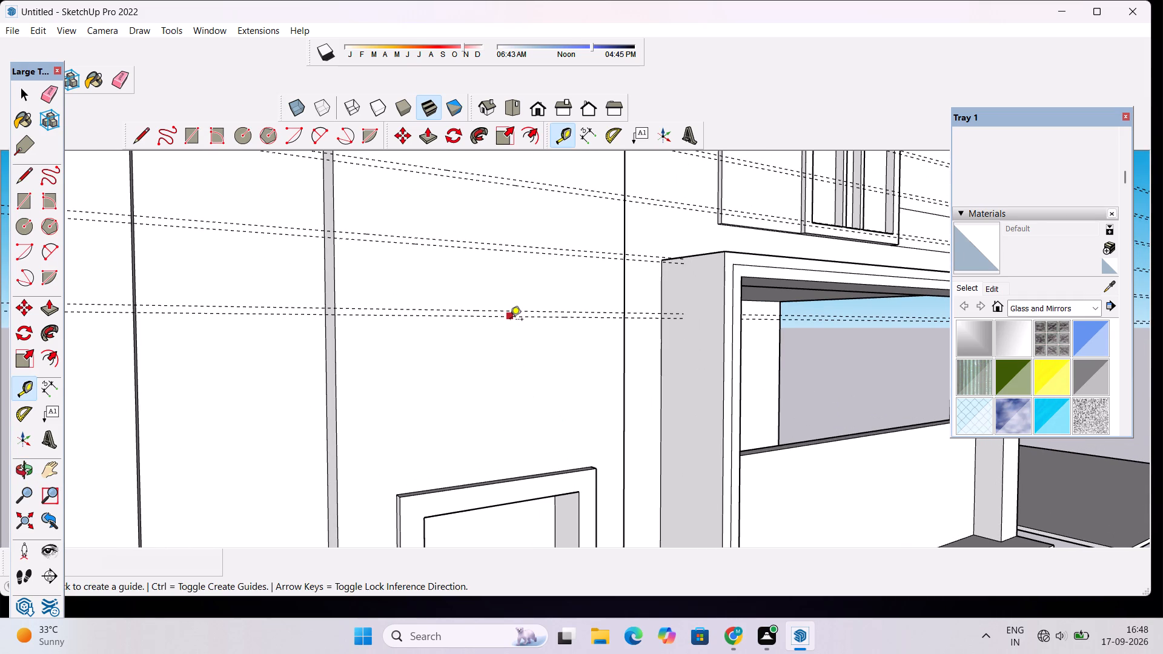
pyautogui.click(512, 319)
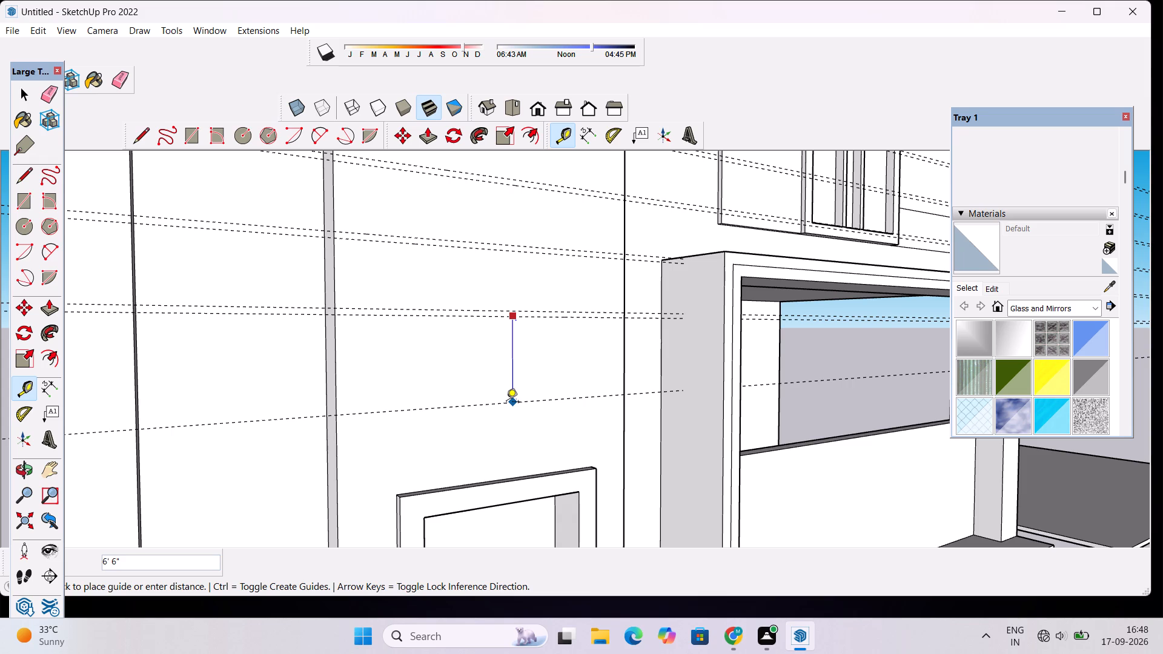
pyautogui.write("4.5'")
pyautogui.press('Return')
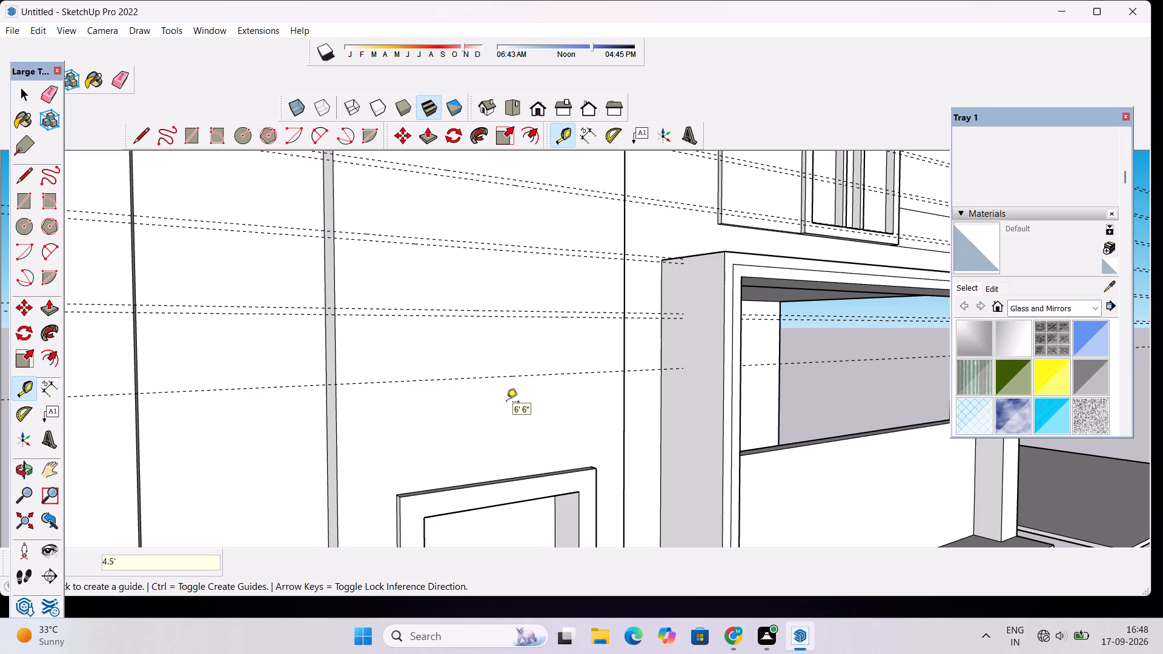
pyautogui.click(557, 372)
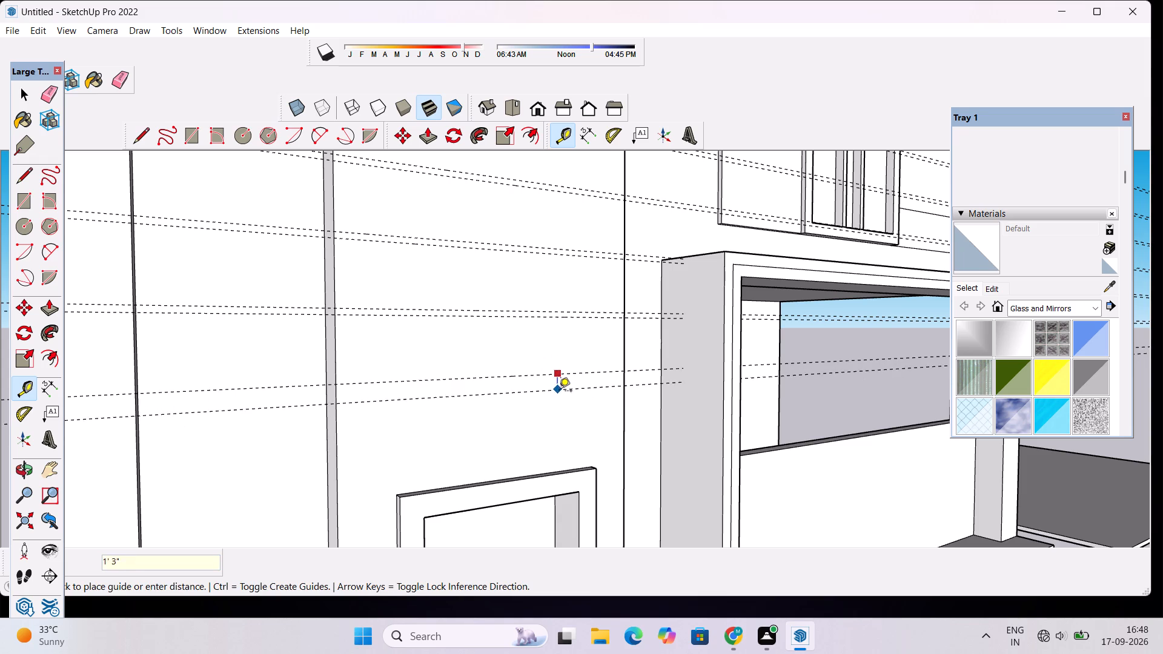
pyautogui.write('5"')
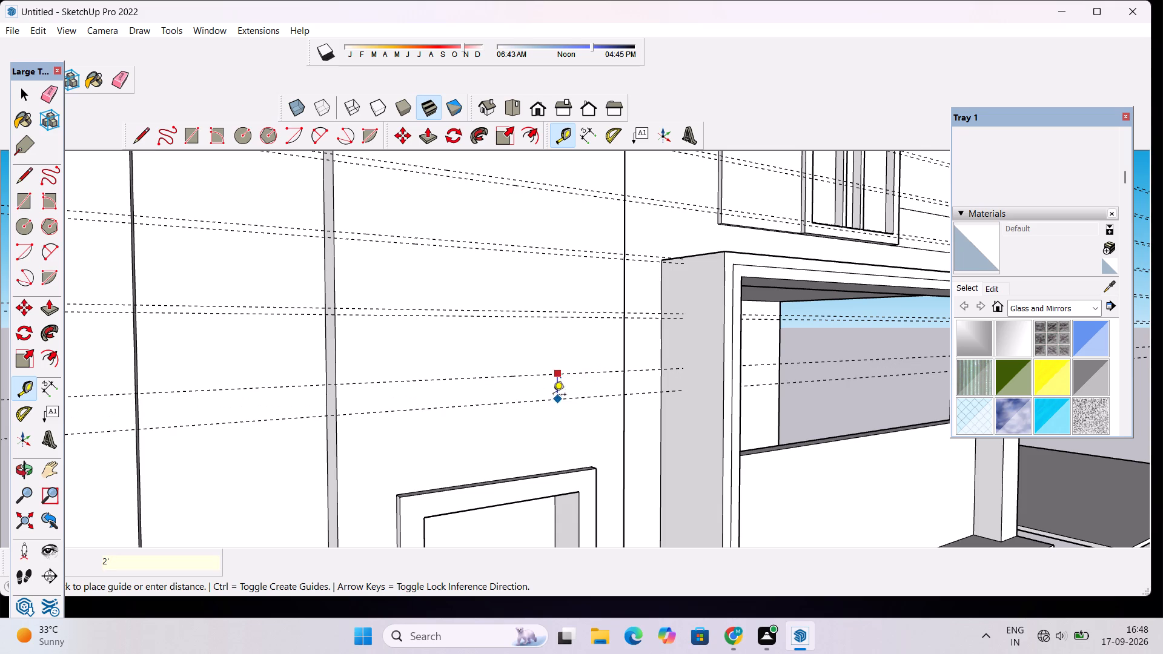
pyautogui.press('5')
pyautogui.hotkey('shift', '"')
pyautogui.press('Return')
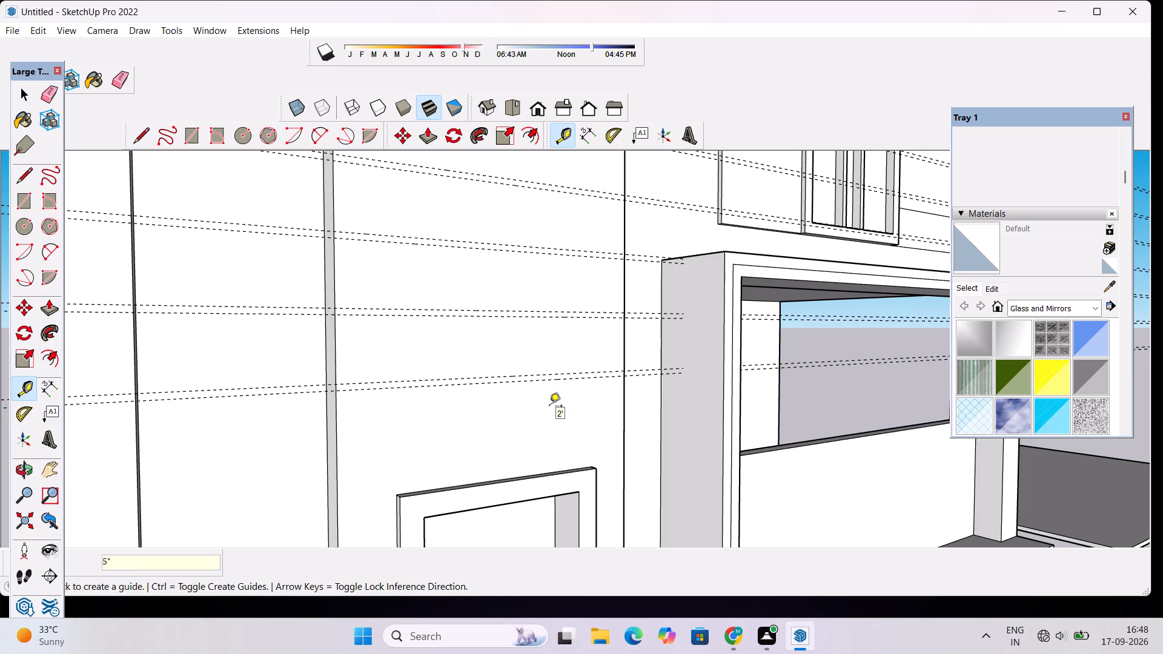
# Start another horizontal guide below the seventh pair on the tower panel, just above the framed opening.
pyautogui.press('o')
pyautogui.moveTo(622, 373); pyautogui.dragTo(503, 377)
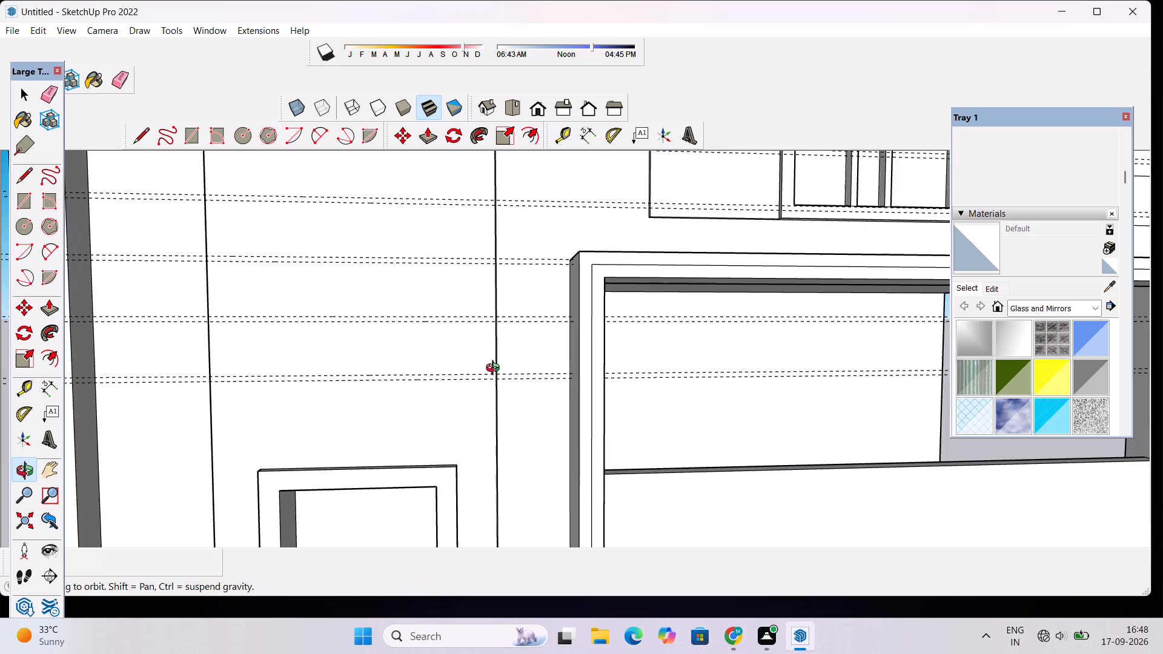
pyautogui.scroll(-8, 495, 369)
pyautogui.scroll(3, 440, 437)
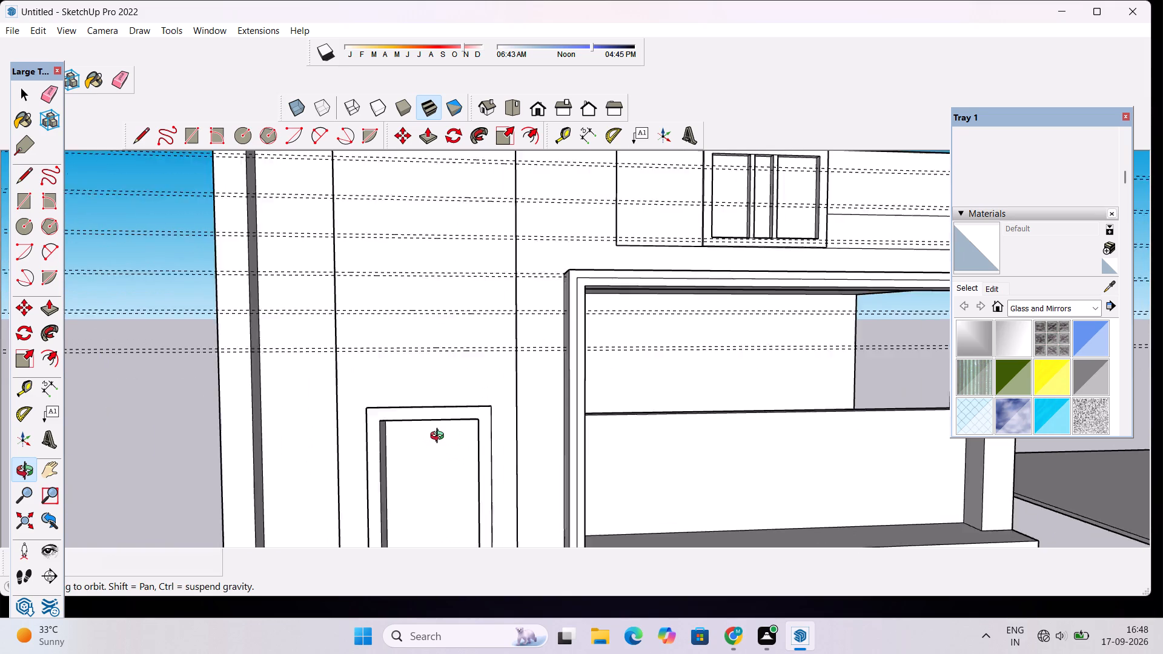
pyautogui.scroll(3, 440, 437)
pyautogui.scroll(2, 397, 348)
pyautogui.press('t')
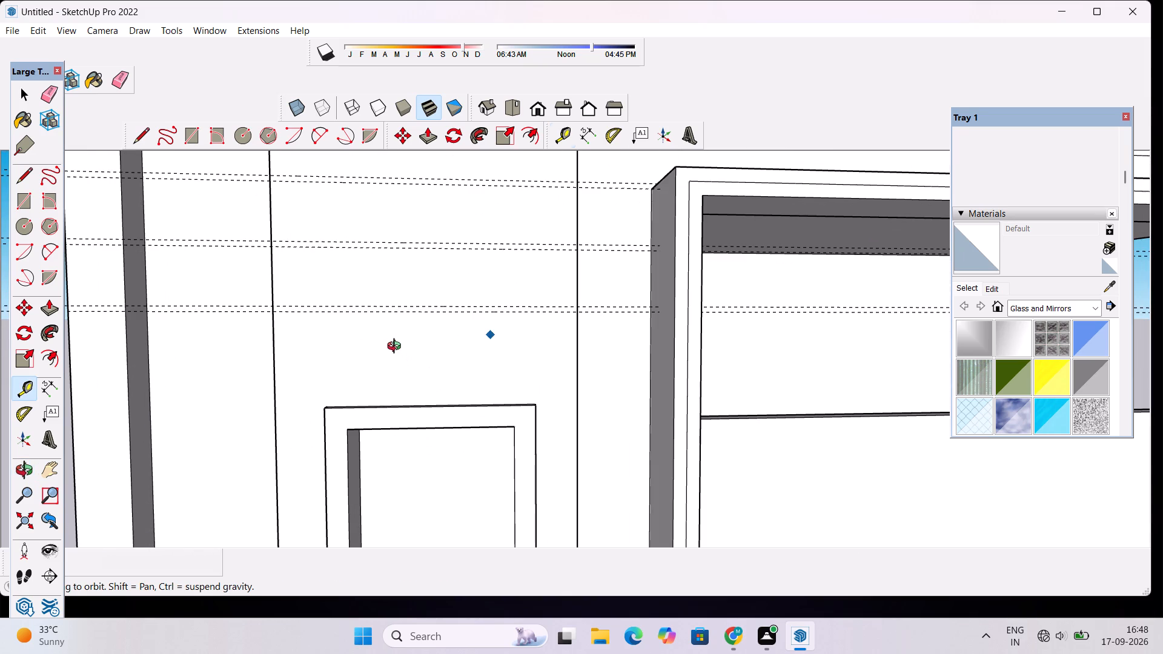
pyautogui.click(475, 314)
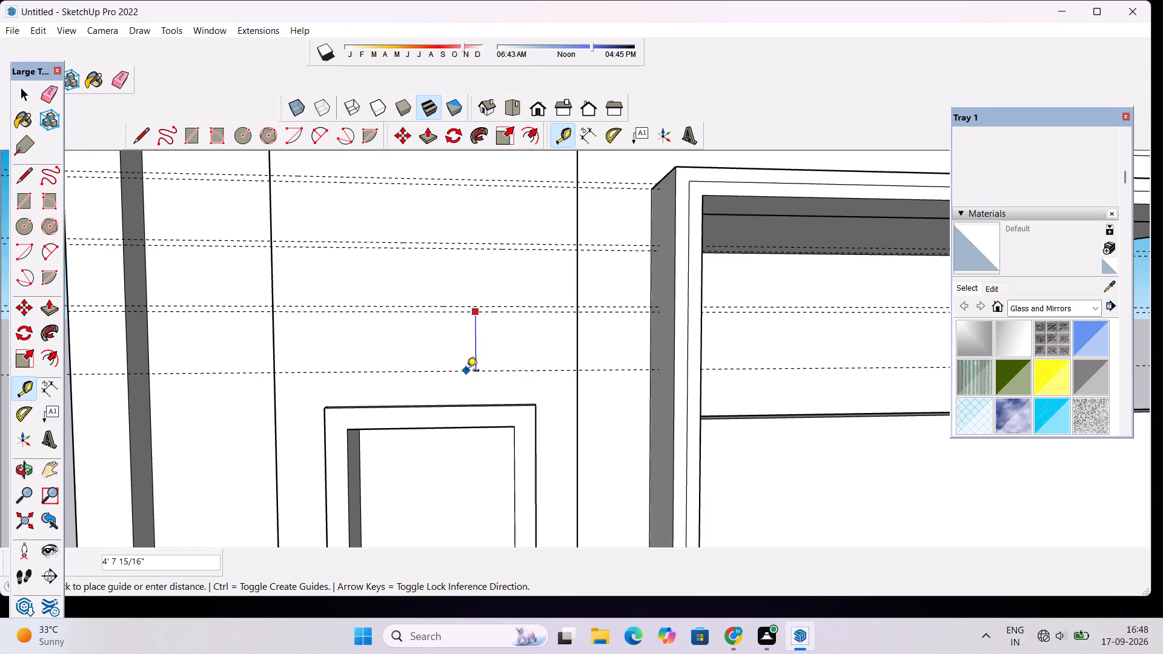
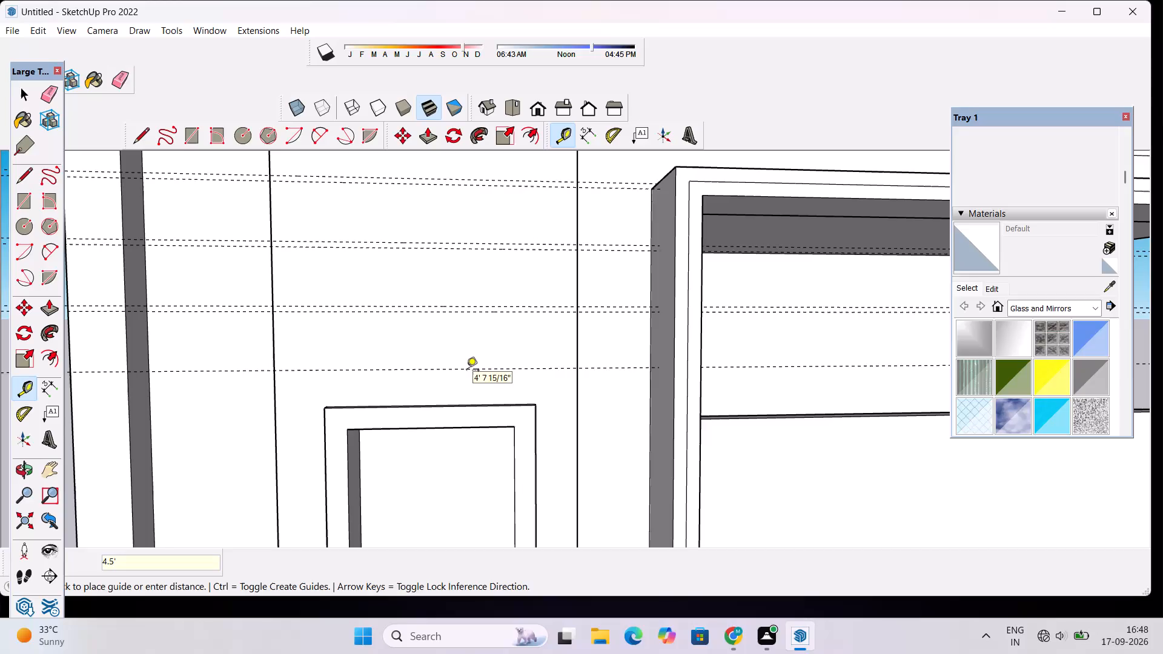
# Place a guide line 5" below the lowest horizontal guide, just above the framed window on the wall.
pyautogui.click(466, 371)
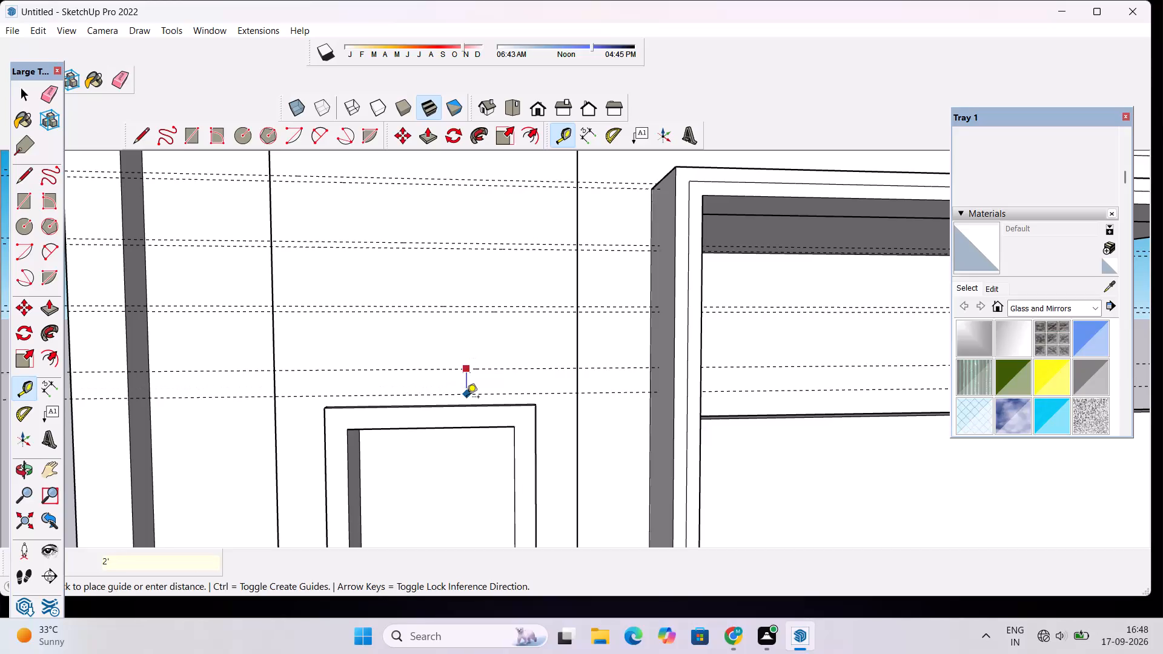
pyautogui.write('5"')
pyautogui.press('Return')
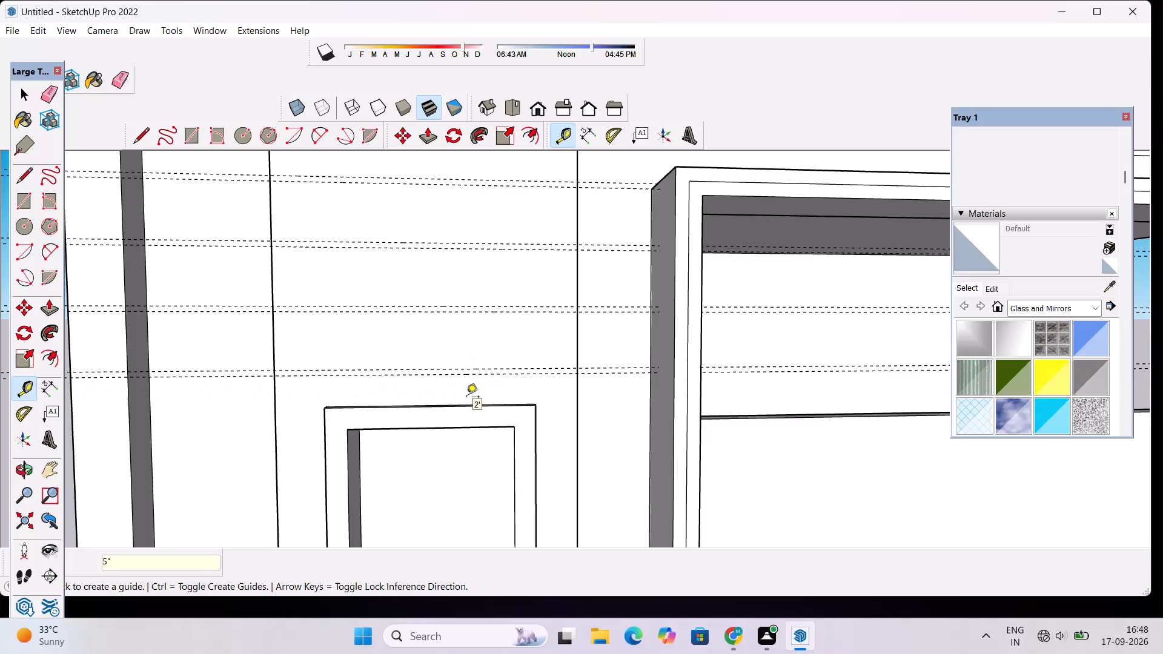
# Add a guide 4.5' below the lowest guide and another 5" under it, near the top of the window opening.
pyautogui.click(566, 374)
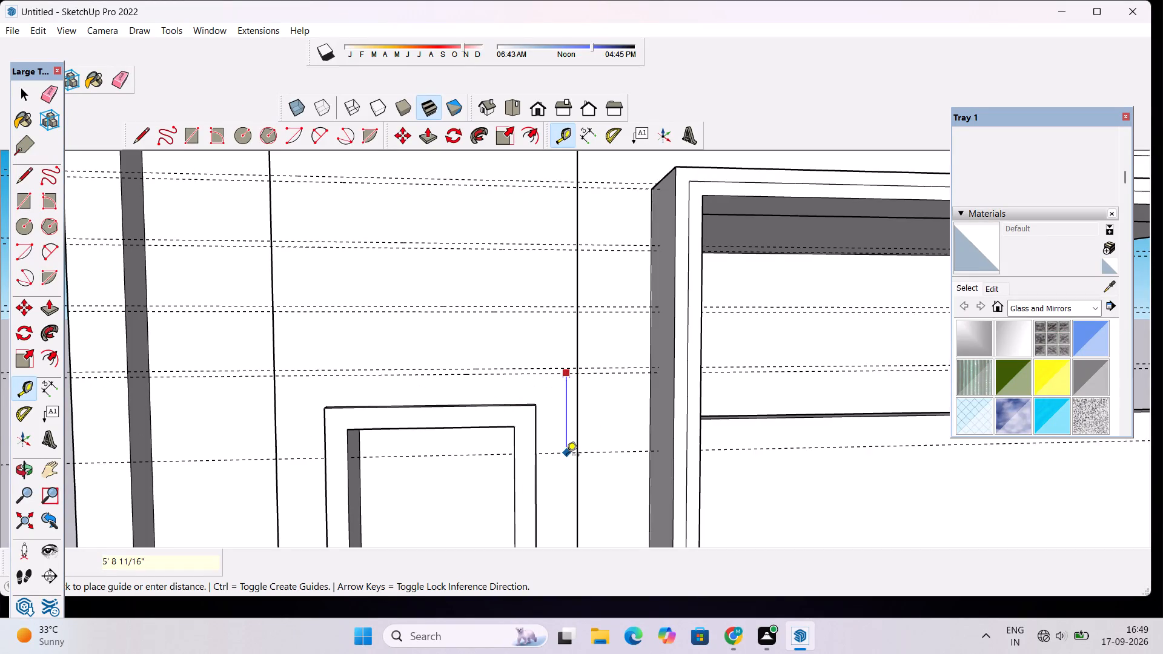
pyautogui.write("4.5'")
pyautogui.press('Return')
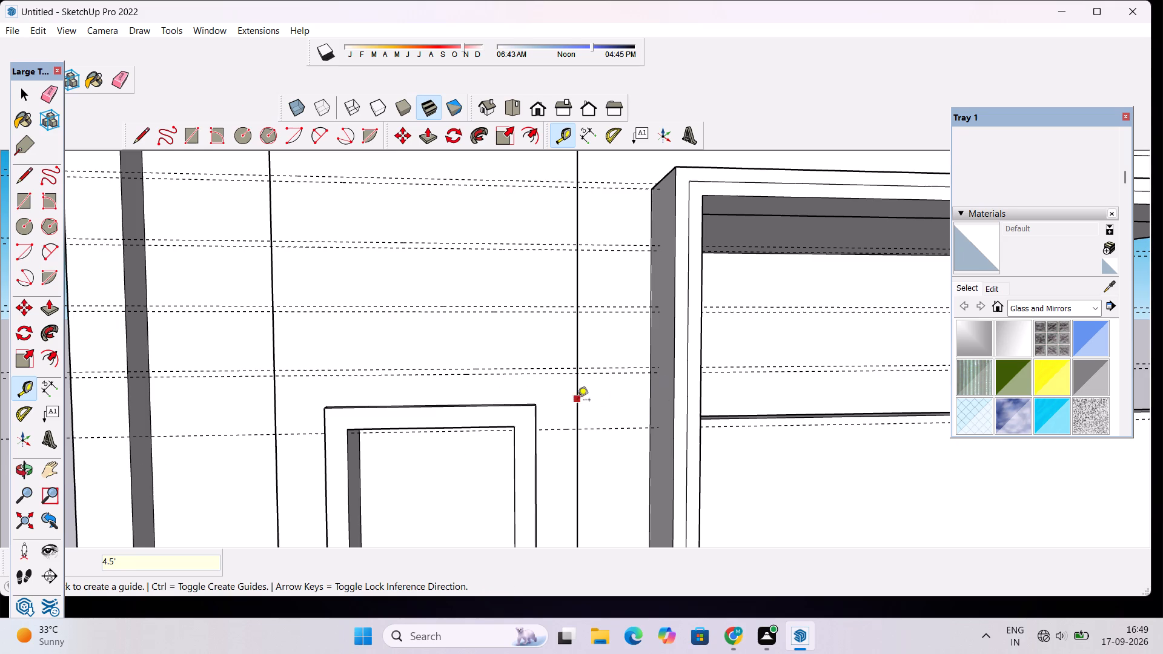
pyautogui.click(565, 432)
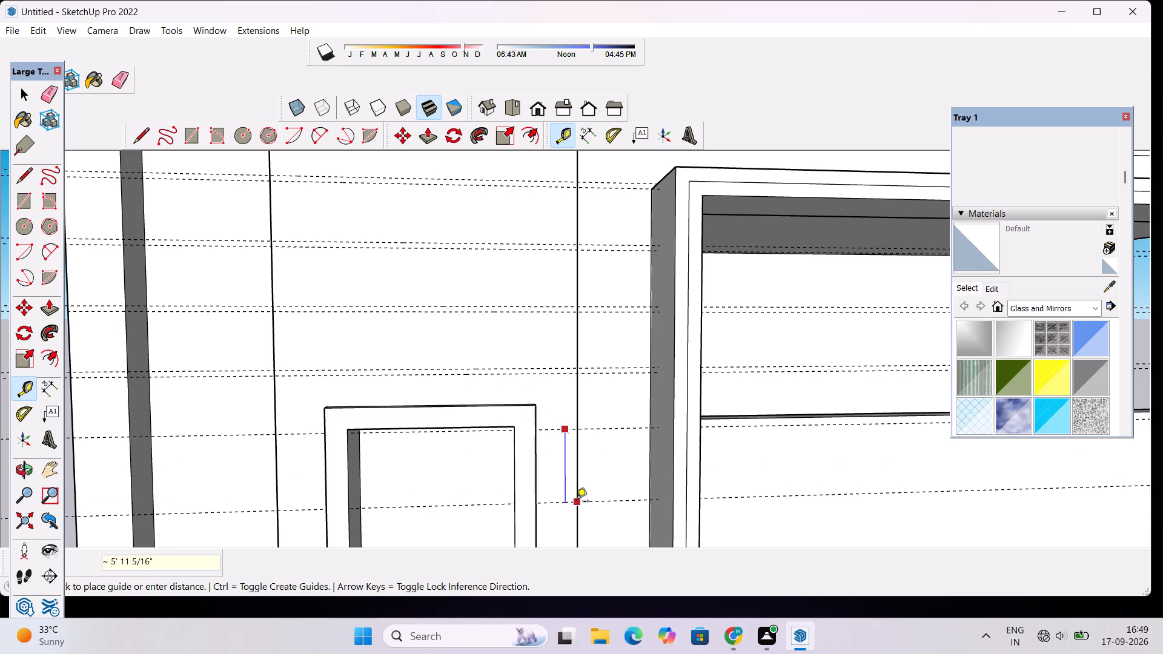
pyautogui.write('5"')
pyautogui.press('Return')
# Add a guide 4.5' below the pair at the window opening's top, and a second one 5" beneath it.
pyautogui.scroll(-4, 598, 379)
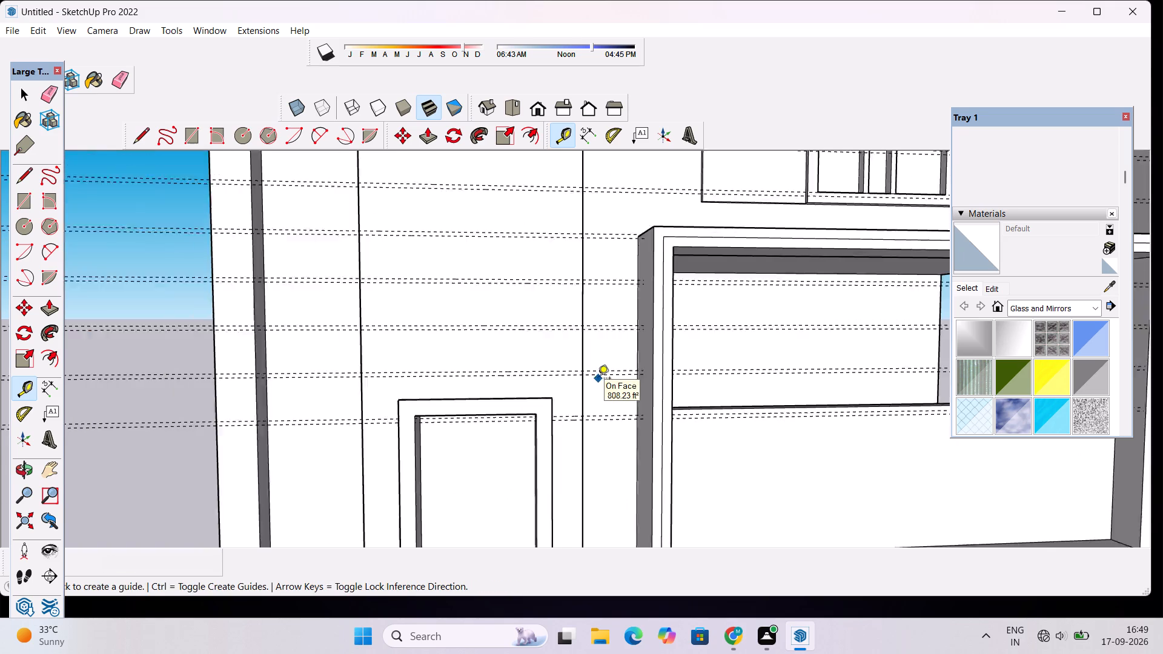
pyautogui.scroll(-1, 598, 379)
pyautogui.scroll(1, 442, 466)
pyautogui.scroll(-4, 434, 385)
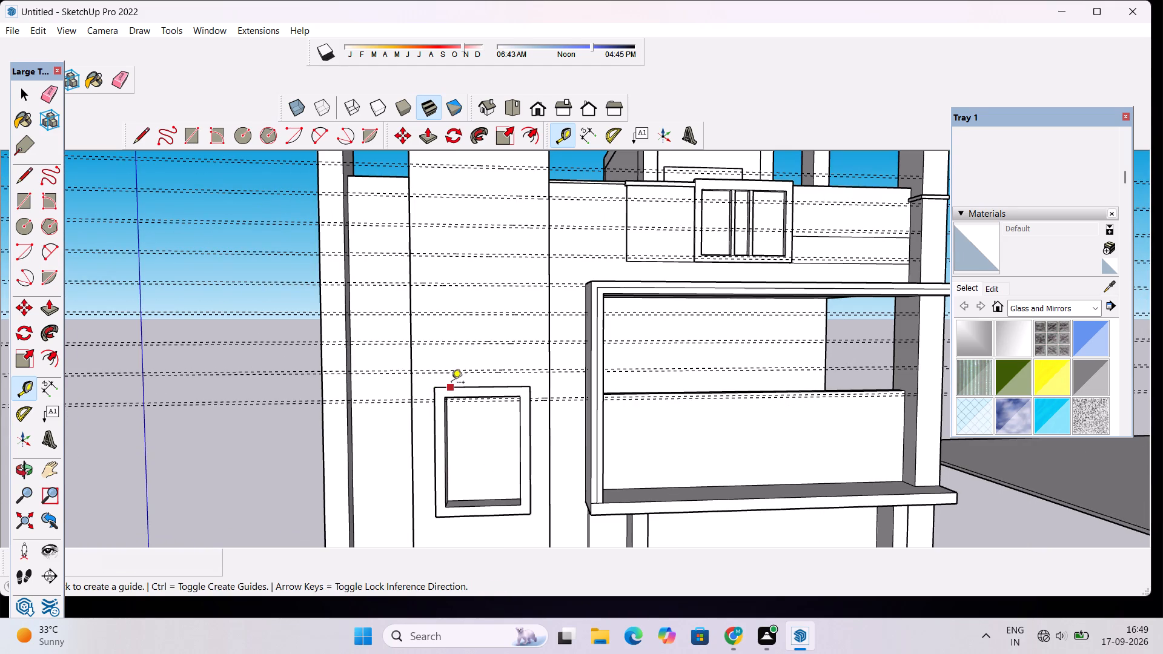
pyautogui.scroll(-2, 443, 339)
pyautogui.scroll(1, 406, 449)
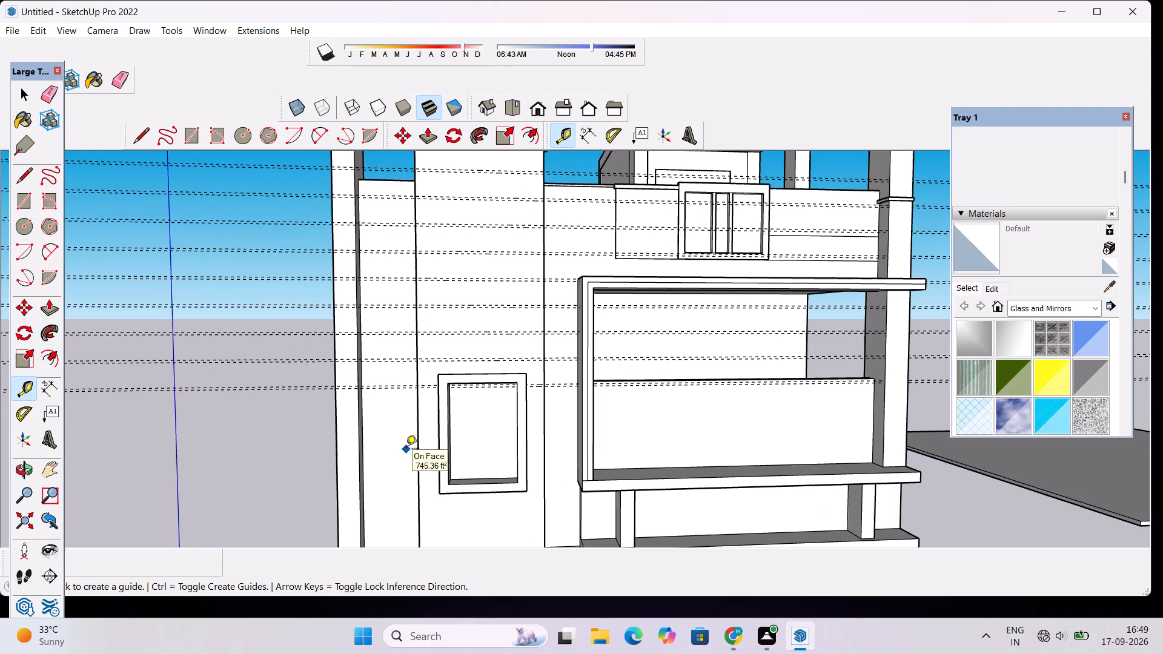
pyautogui.scroll(5, 464, 388)
pyautogui.scroll(13, 394, 396)
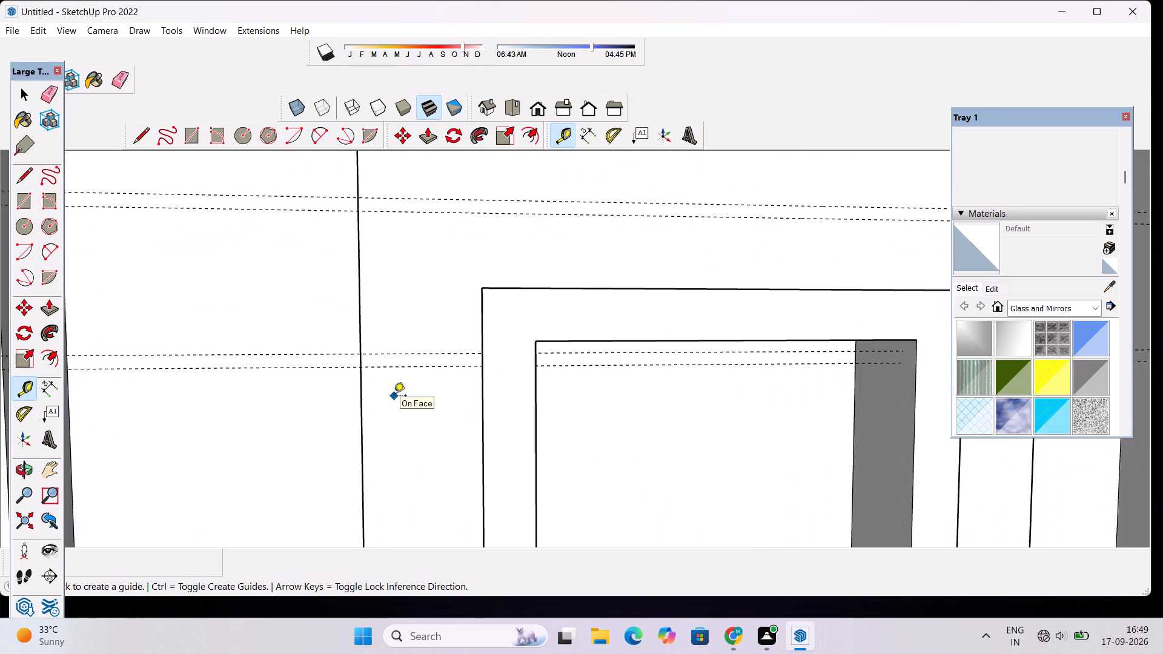
pyautogui.click(421, 363)
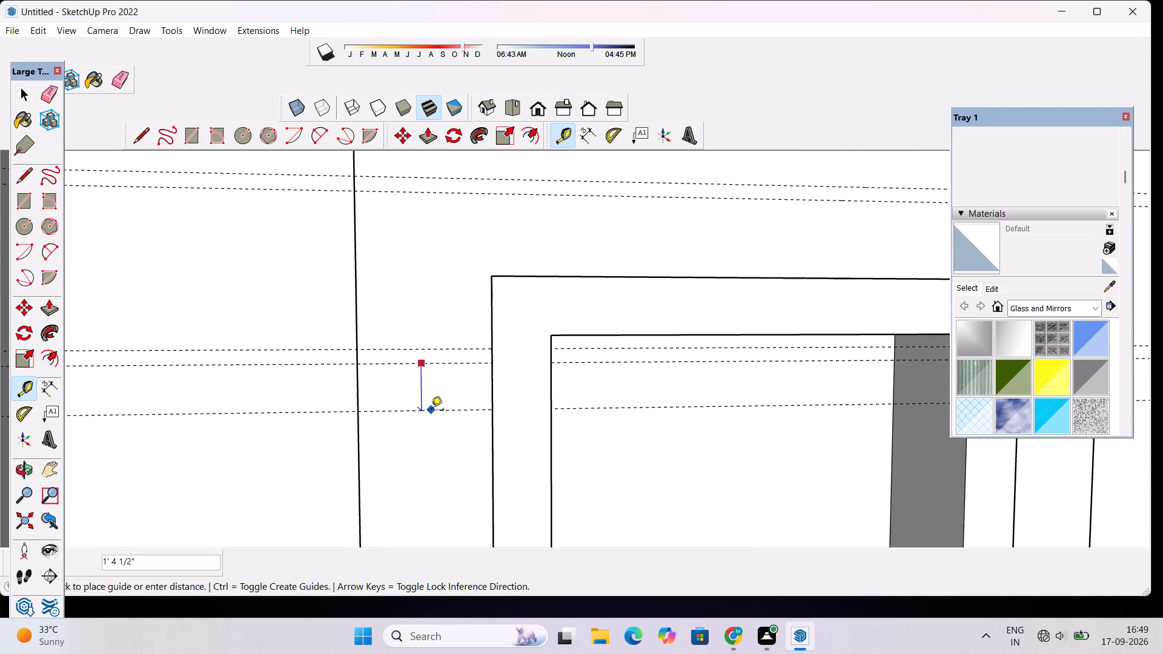
pyautogui.write("4.5'")
pyautogui.press('Return')
pyautogui.scroll(-5, 494, 283)
pyautogui.scroll(1, 486, 457)
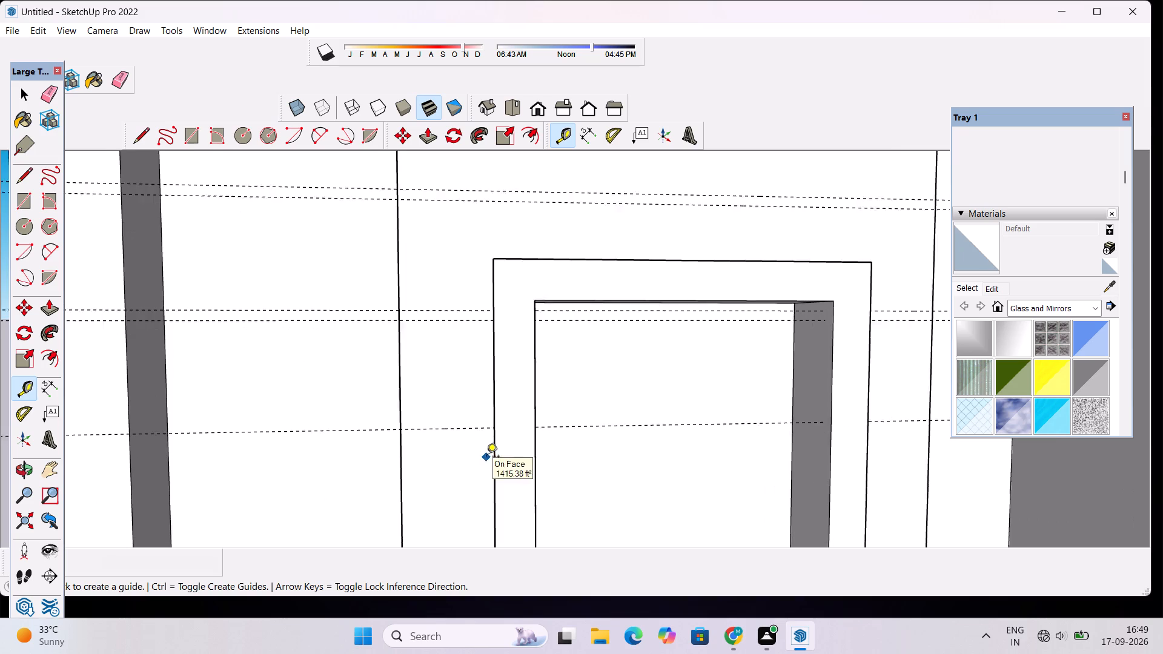
pyautogui.scroll(1, 486, 457)
pyautogui.click(434, 426)
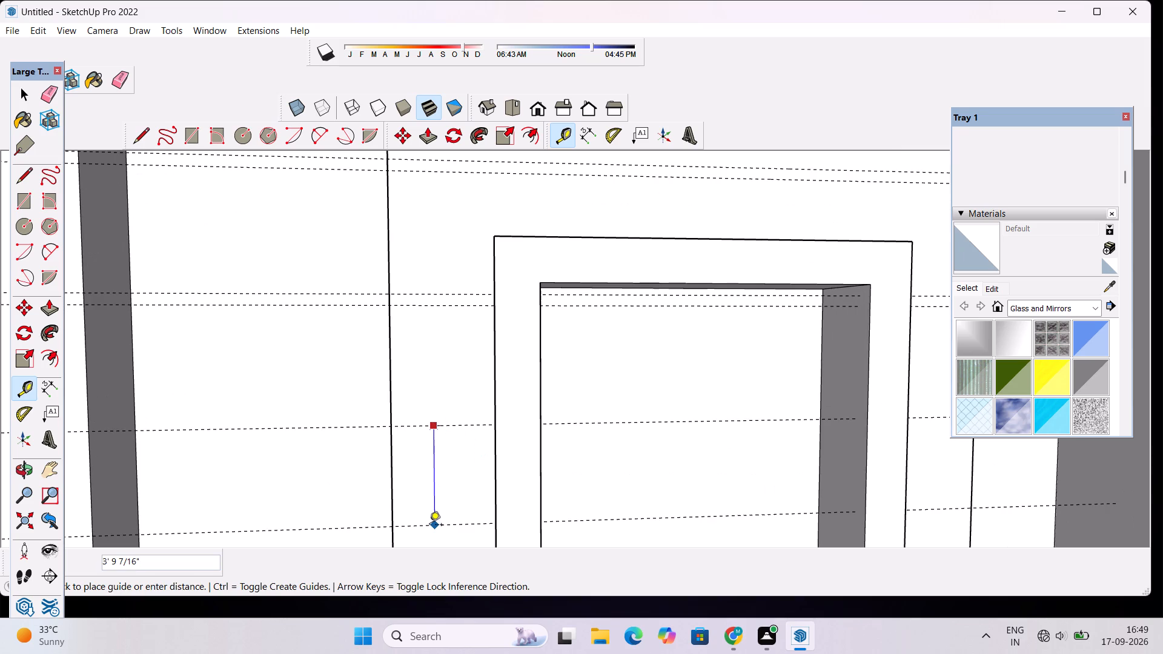
pyautogui.write('5"')
pyautogui.press('Return')
# Continue the groove layout with a guide 4.5' below the lowest one and another 5" under it, around the window's mid-height.
pyautogui.scroll(-6, 294, 520)
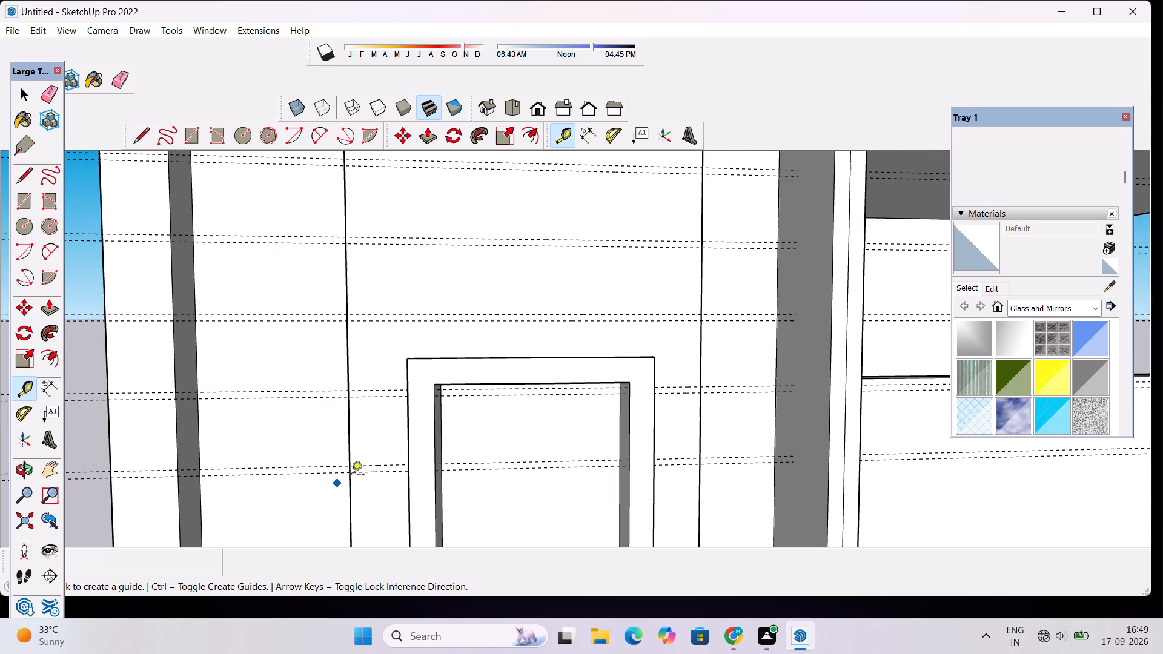
pyautogui.scroll(-18, 357, 472)
pyautogui.scroll(6, 413, 524)
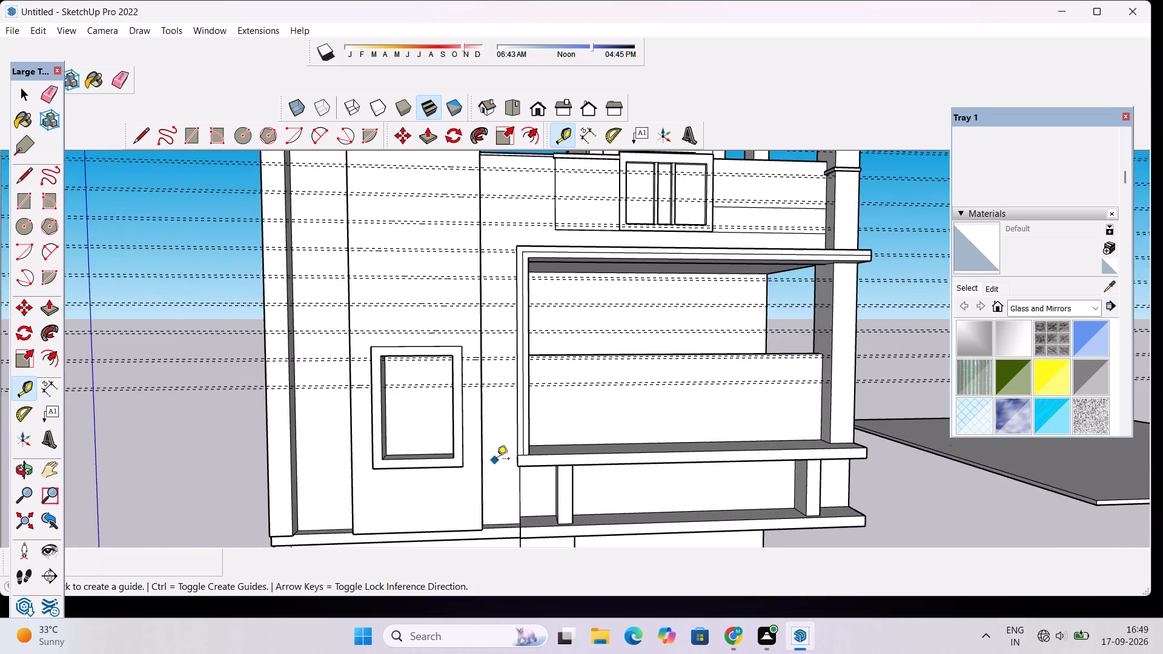
pyautogui.scroll(5, 497, 460)
pyautogui.scroll(7, 460, 348)
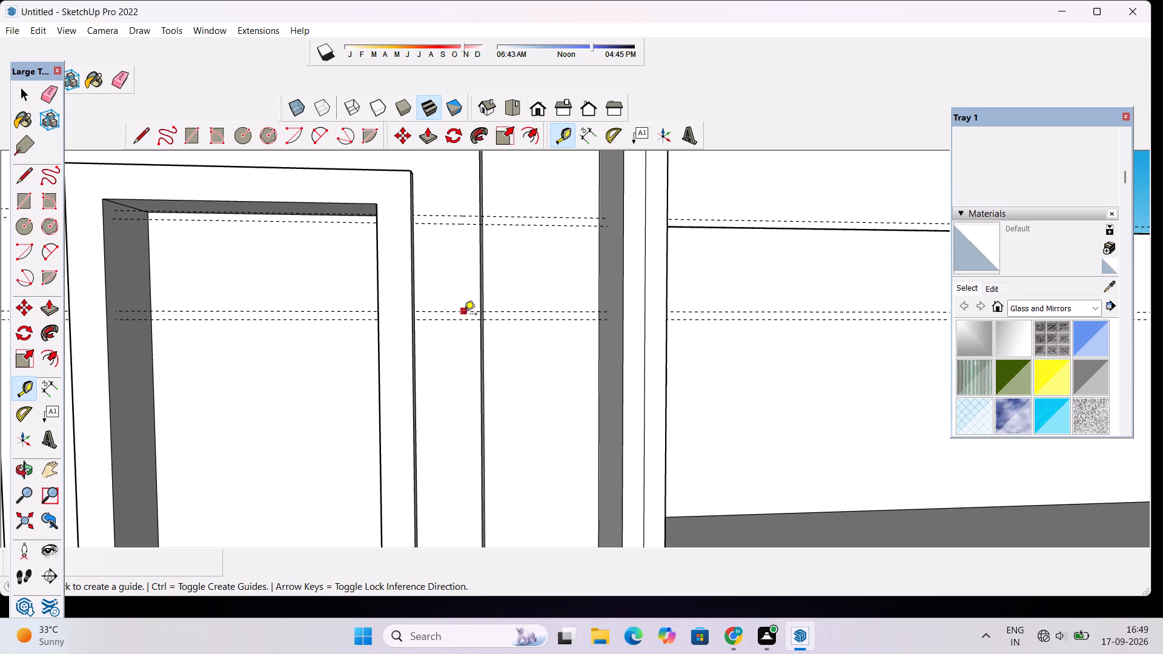
pyautogui.click(463, 322)
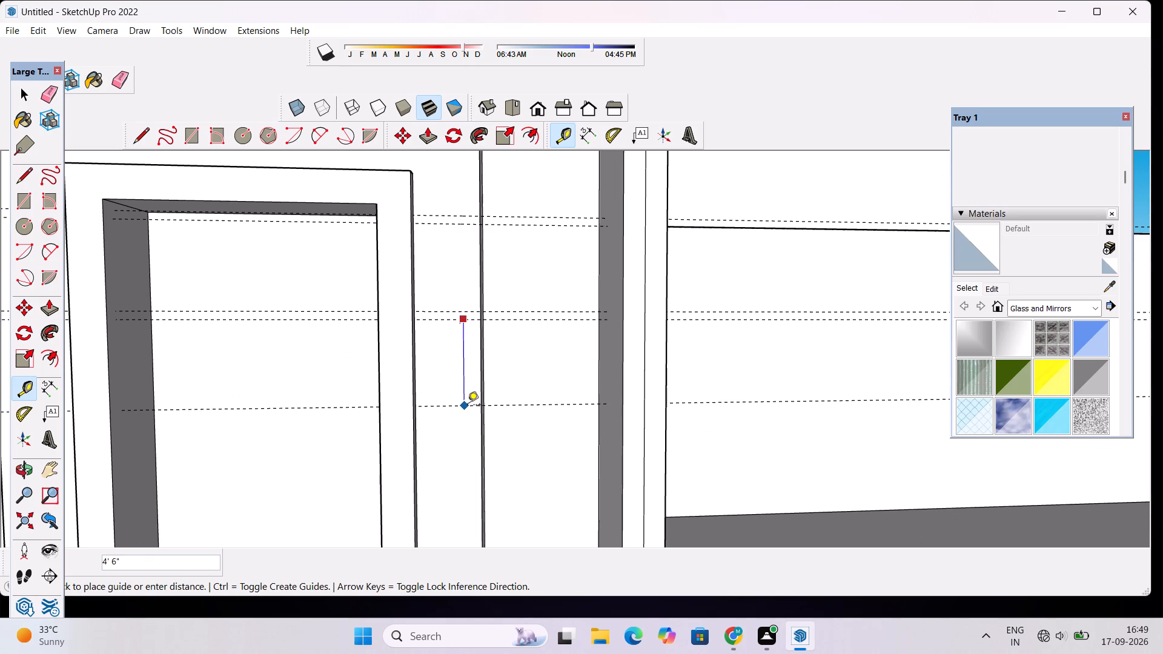
pyautogui.write("4.5'")
pyautogui.press('Return')
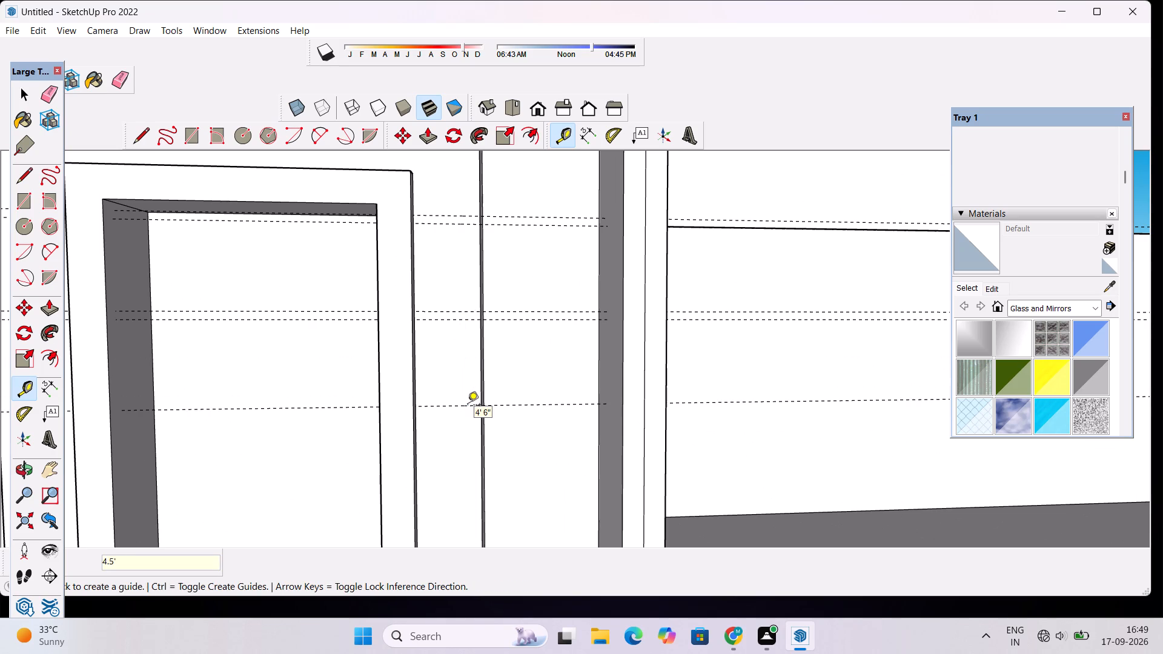
pyautogui.click(512, 408)
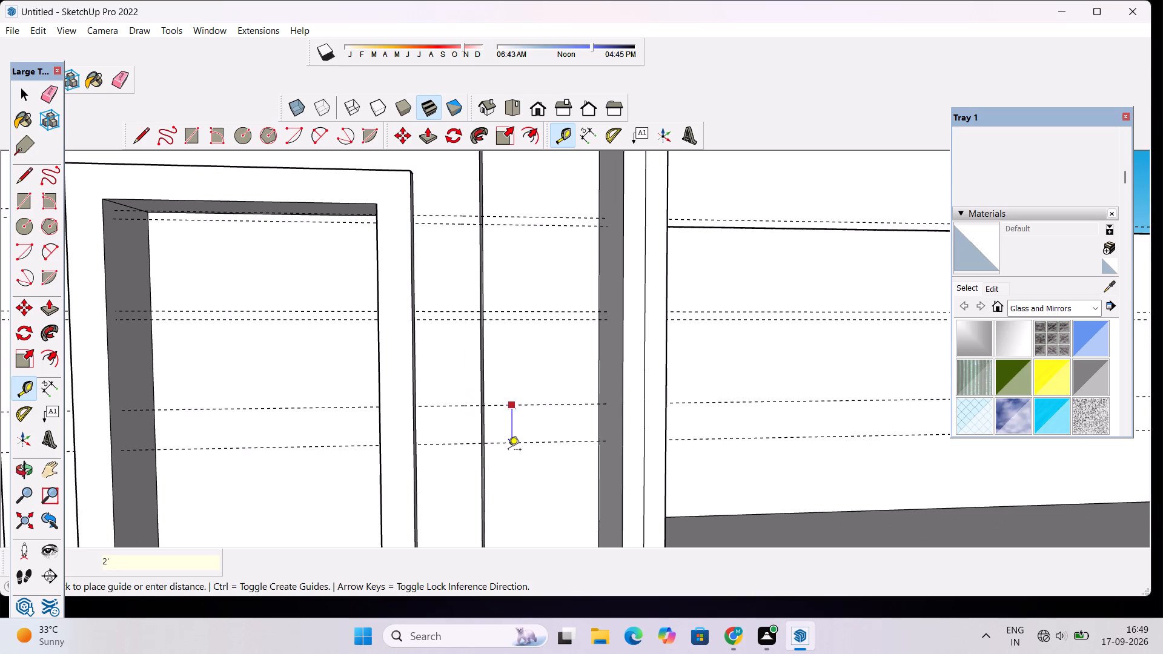
pyautogui.write('5"')
pyautogui.press('Return')
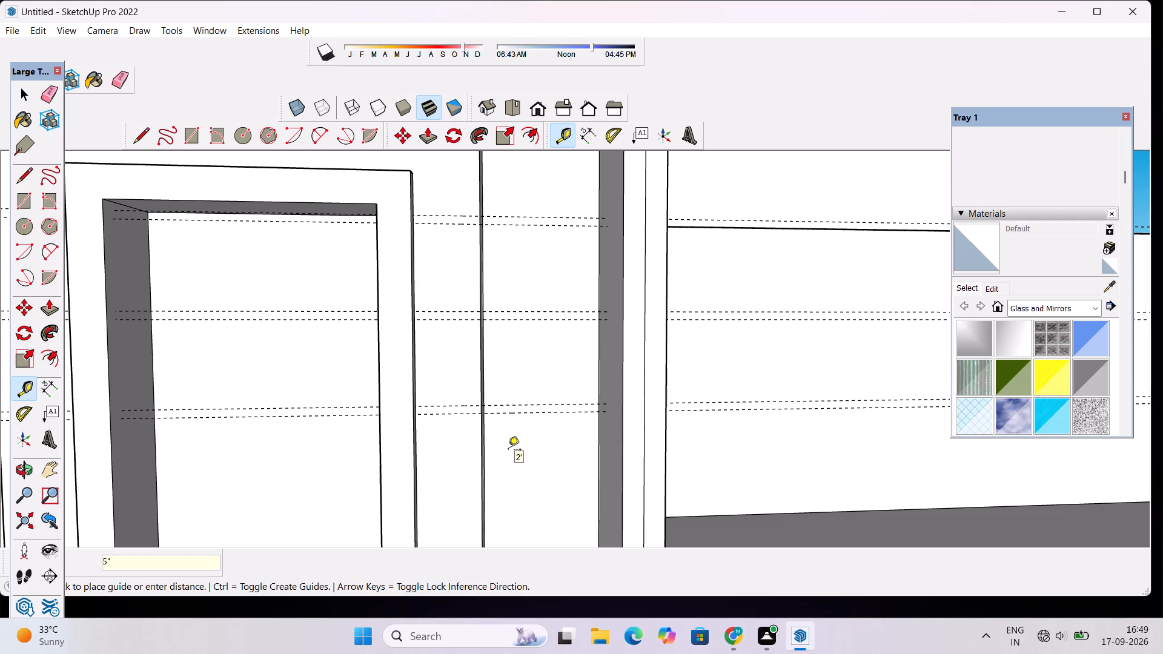
# Add a guide pair across the lower part of the window opening, 4.5' below the lowest guide with a 5" gap.
pyautogui.scroll(-19, 572, 423)
pyautogui.scroll(6, 531, 443)
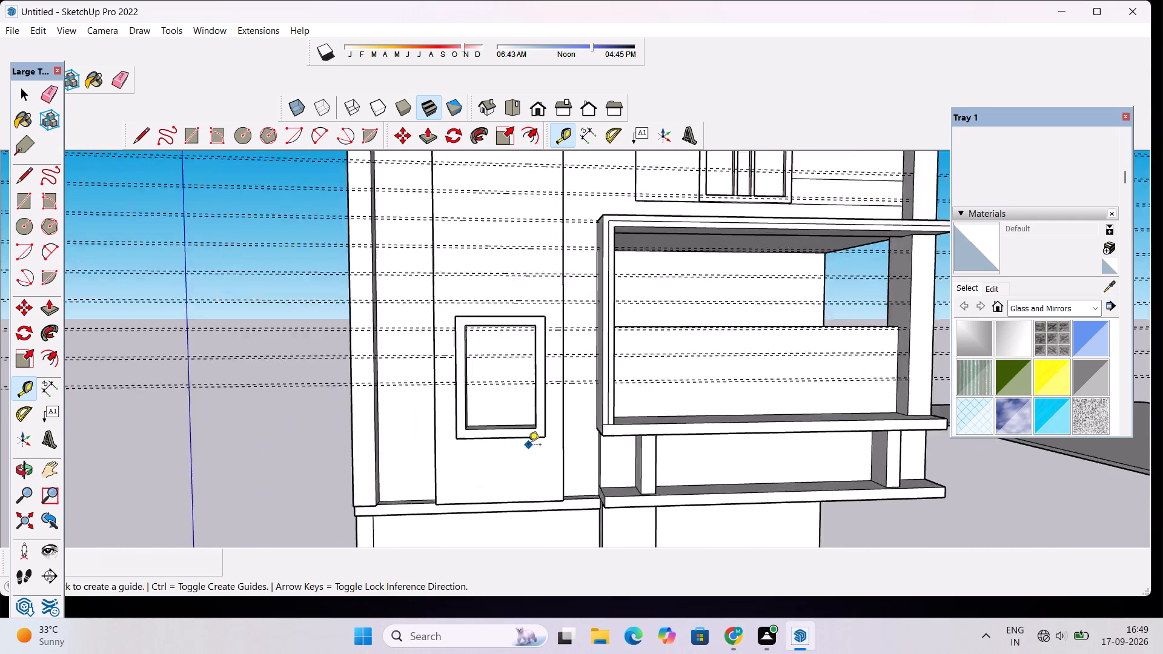
pyautogui.scroll(4, 528, 446)
pyautogui.scroll(4, 494, 409)
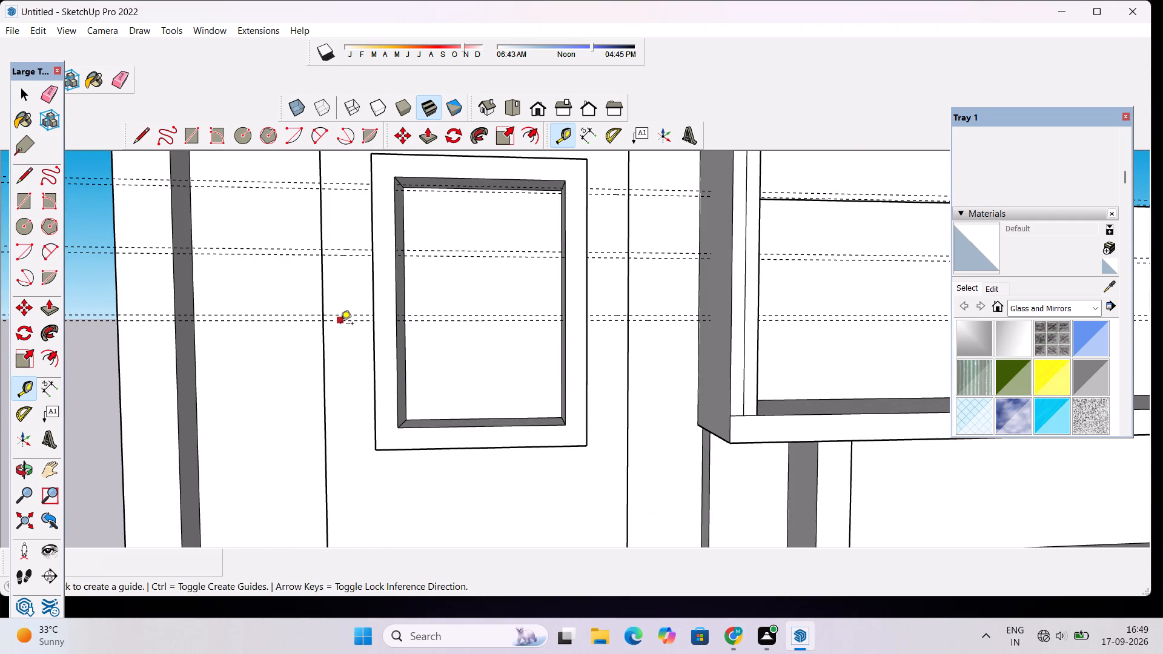
pyautogui.click(340, 324)
pyautogui.write("4.5'")
pyautogui.press('Return')
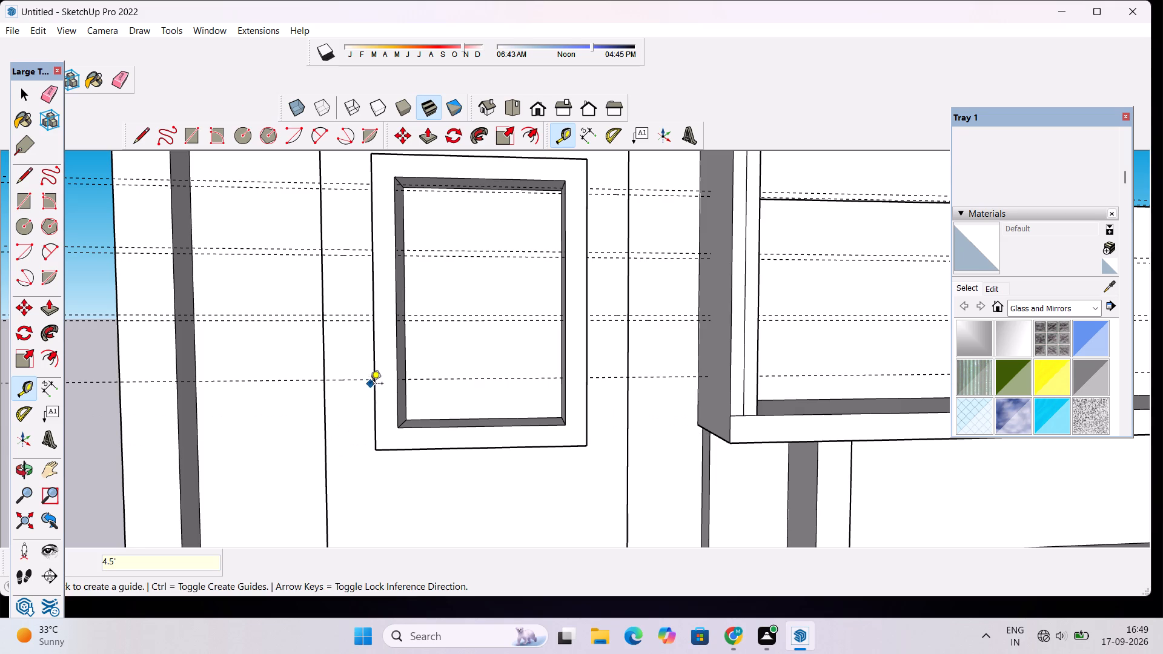
pyautogui.click(345, 383)
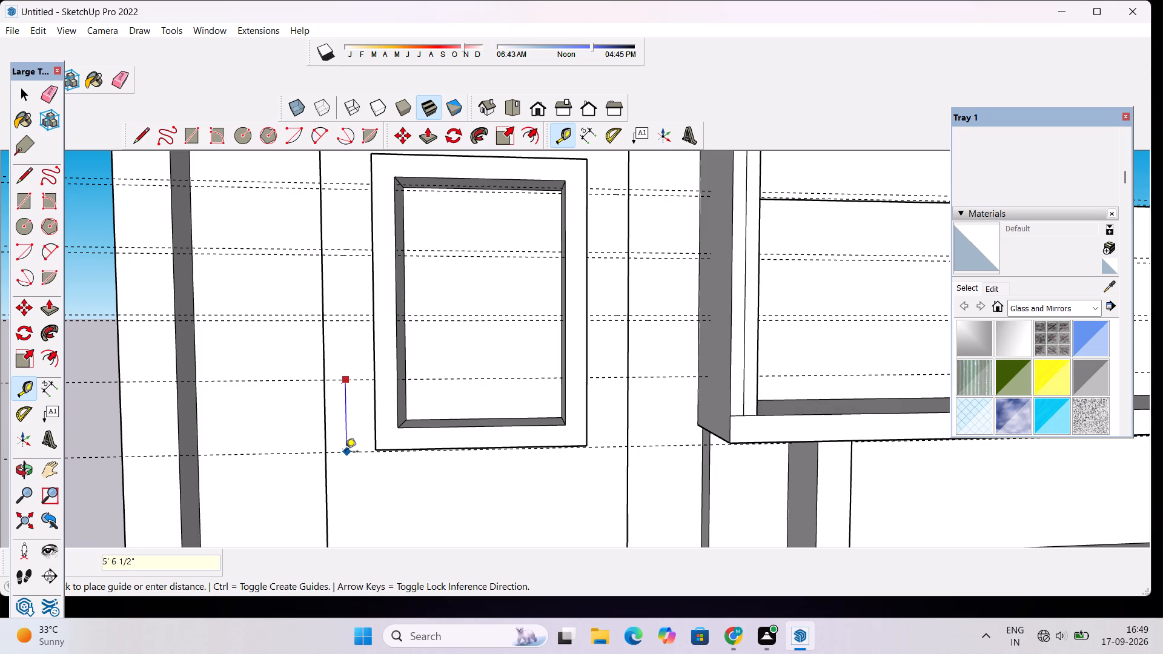
pyautogui.write('5"')
pyautogui.press('Return')
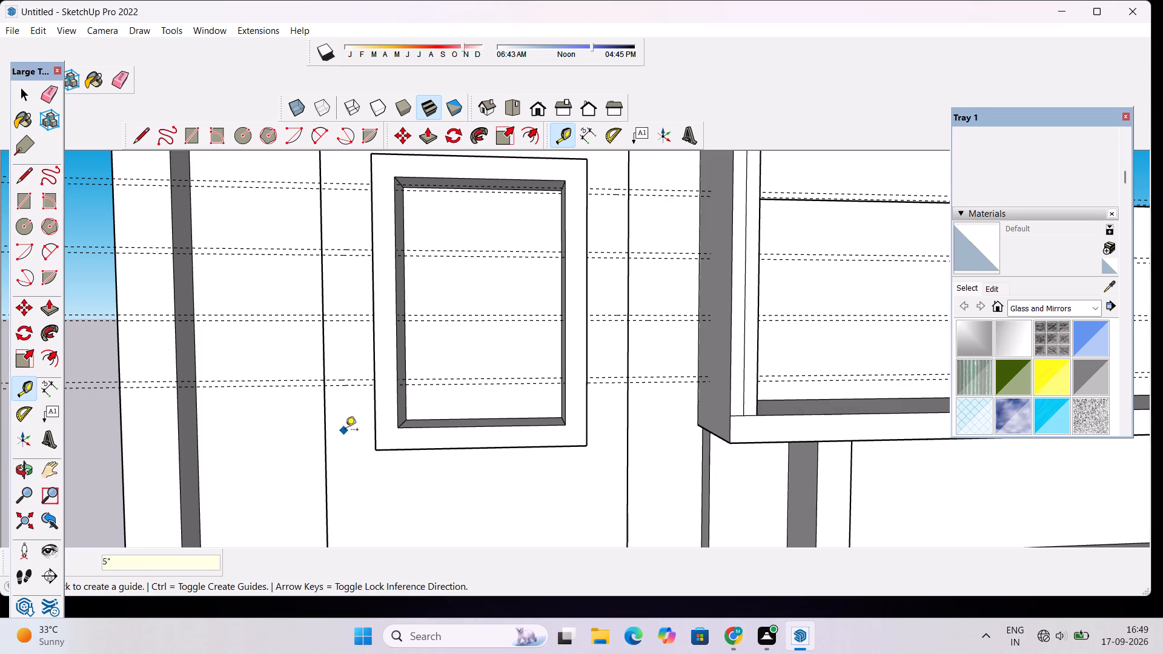
# Place a guide 4.5' below the lowest pair and another 5" under it, along the window frame's bottom edge.
pyautogui.scroll(-4, 345, 431)
pyautogui.scroll(3, 348, 420)
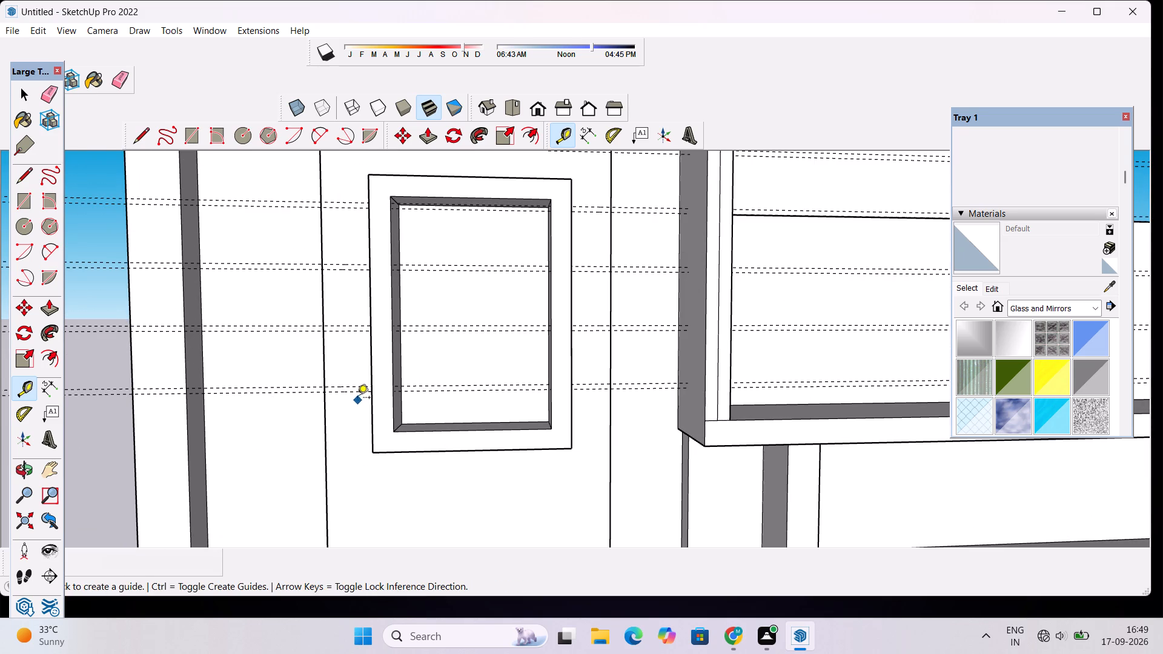
pyautogui.click(359, 392)
pyautogui.write("4.5'")
pyautogui.press('Return')
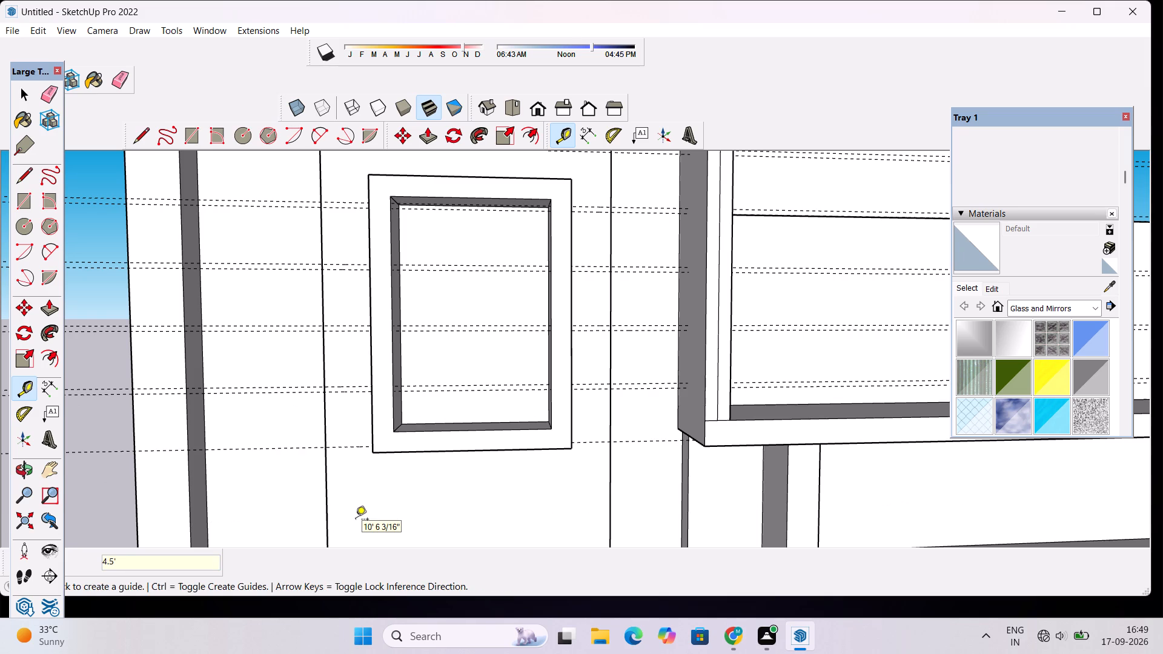
pyautogui.click(594, 442)
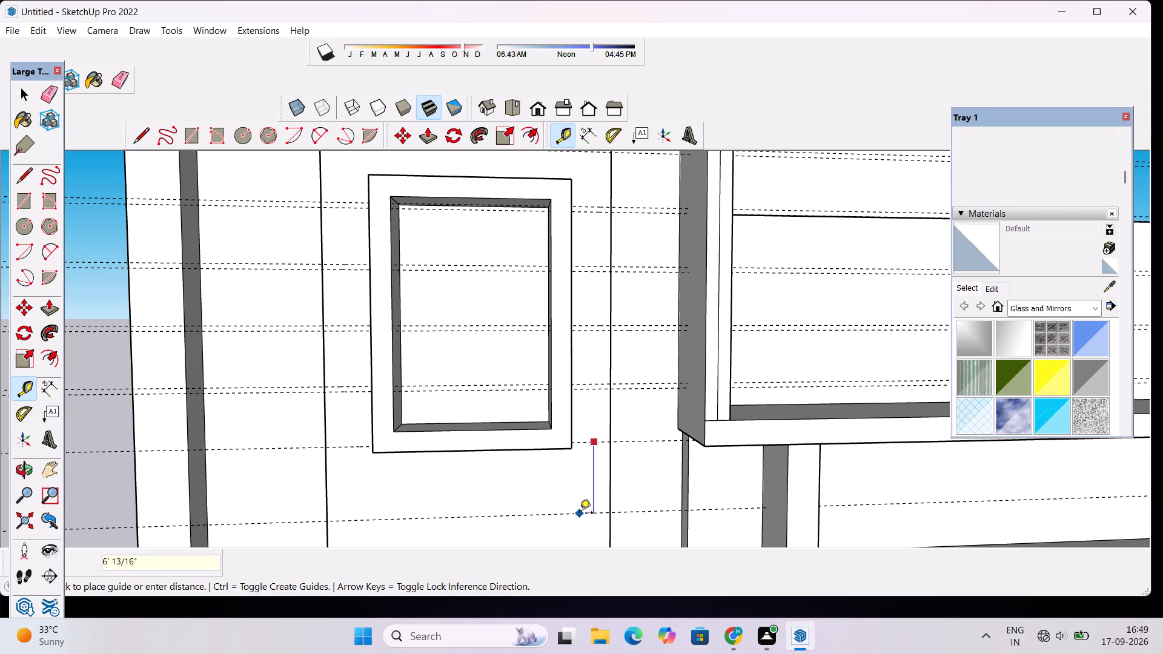
pyautogui.write('5"')
pyautogui.press('Return')
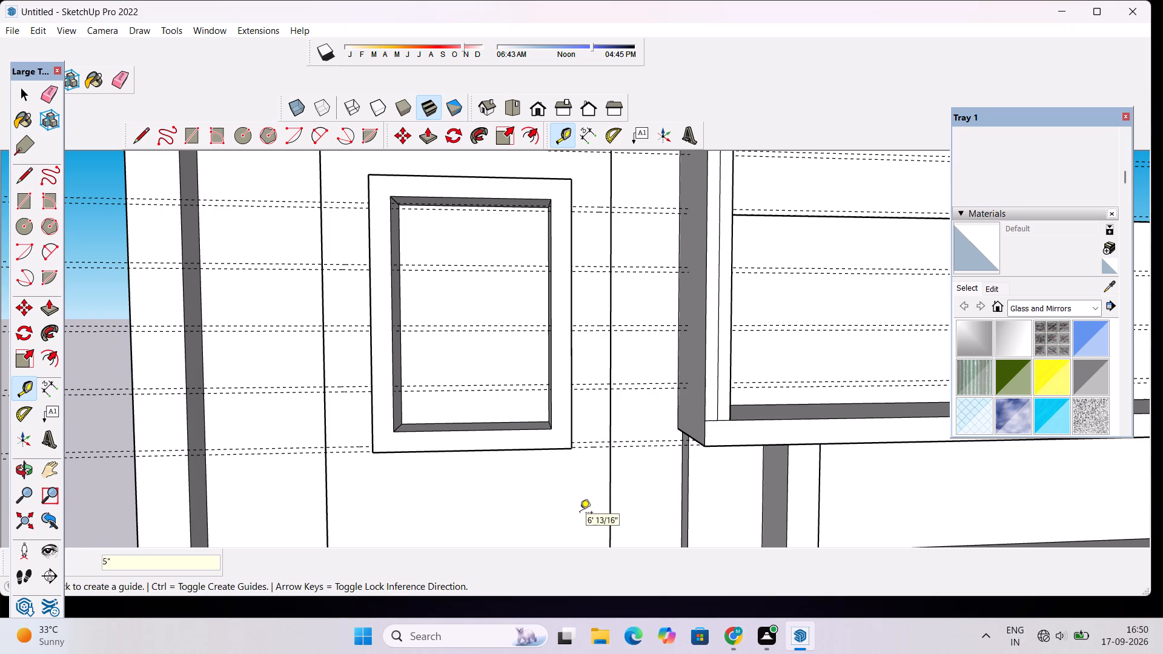
# Add a guide 4.5' below the pair at the window frame's bottom edge, and another 5" beneath it.
pyautogui.scroll(-4, 475, 335)
pyautogui.scroll(3, 526, 472)
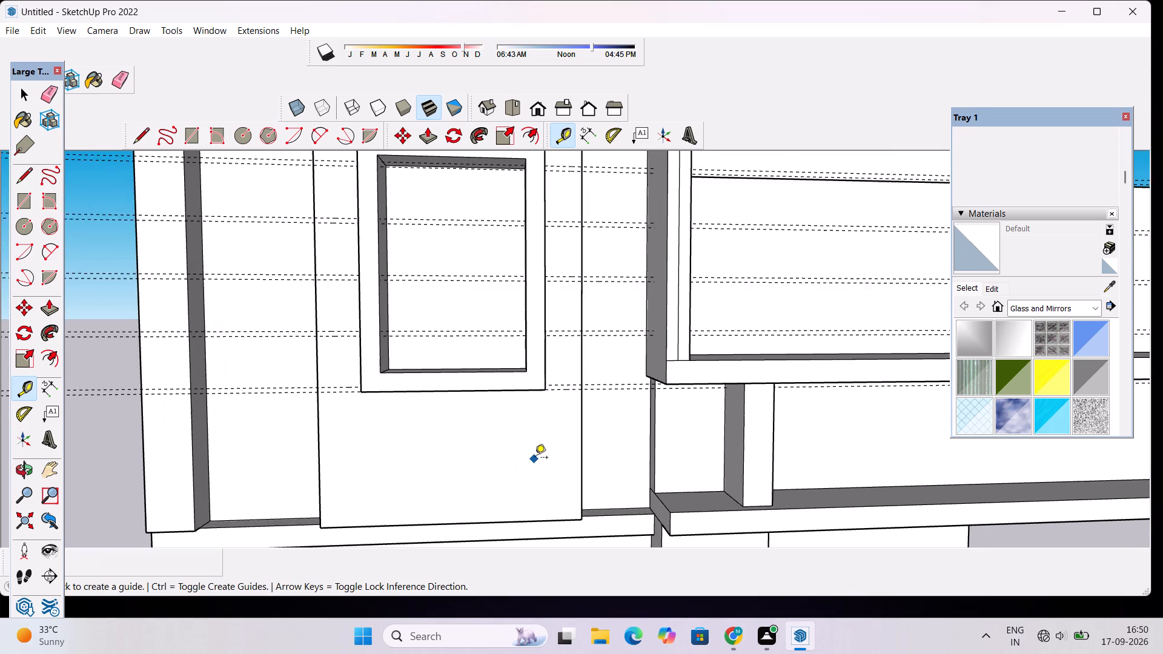
pyautogui.scroll(5, 535, 458)
pyautogui.click(596, 347)
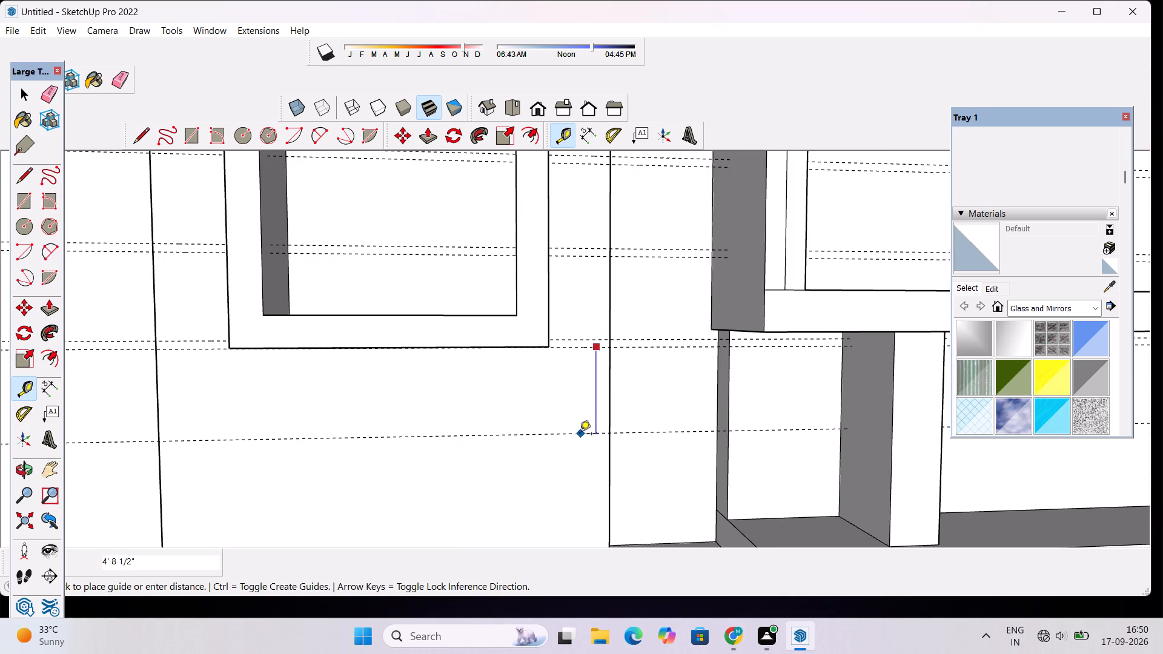
pyautogui.write("4.5'")
pyautogui.press('Return')
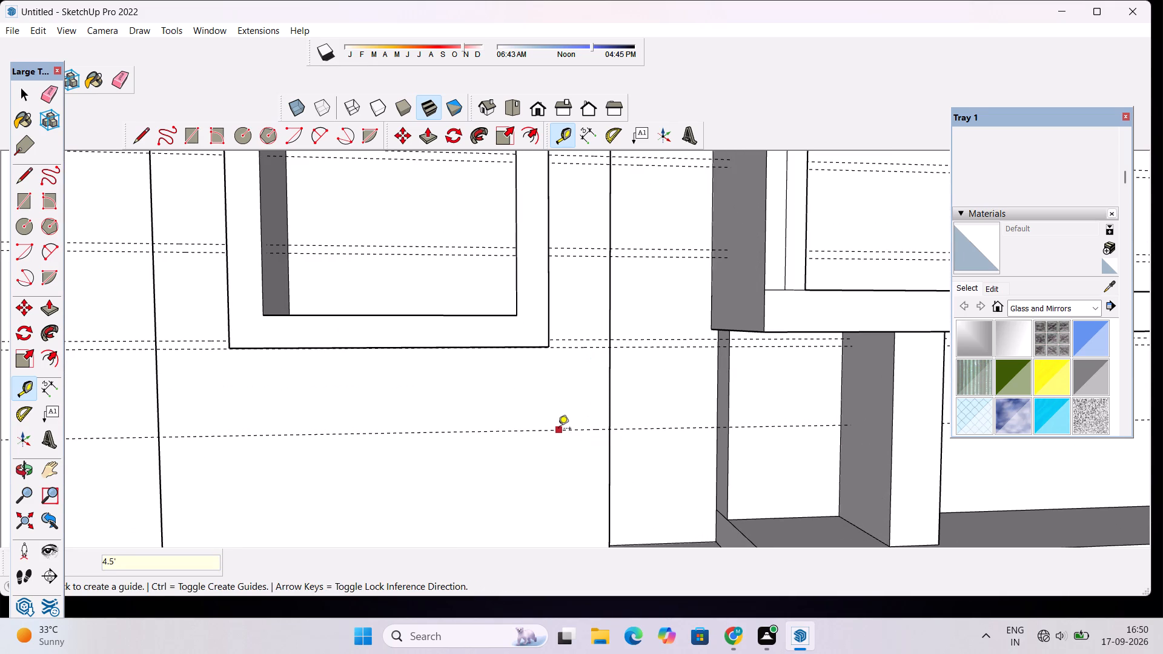
pyautogui.click(558, 429)
pyautogui.write('5"')
pyautogui.press('Return')
# Place a guide 4' below the lowest guide pair, near the bottom of the wall panel under the window.
pyautogui.scroll(-5, 428, 86)
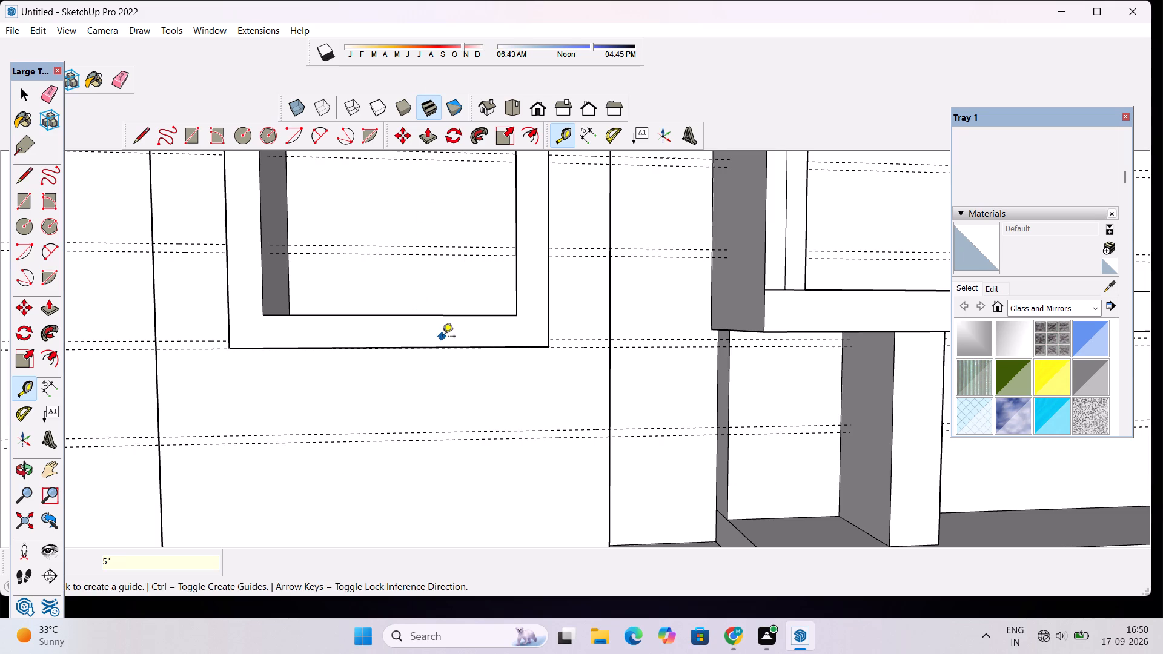
pyautogui.scroll(-4, 442, 337)
pyautogui.scroll(5, 459, 444)
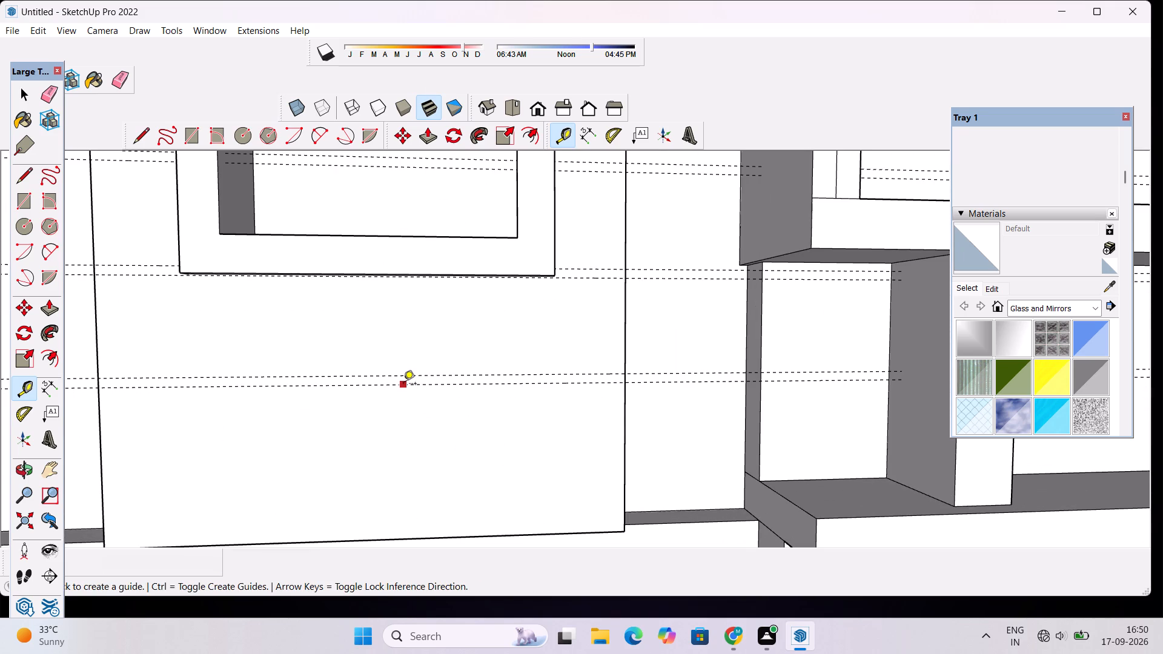
pyautogui.click(403, 385)
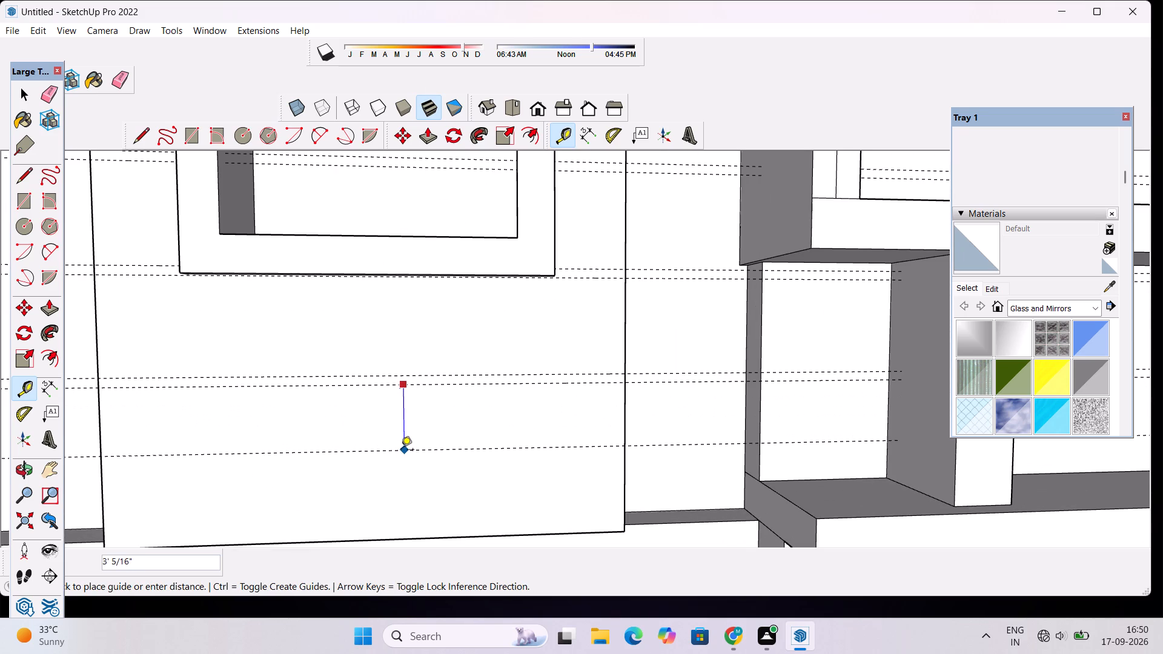
pyautogui.press('4')
pyautogui.press("'")
pyautogui.press('Return')
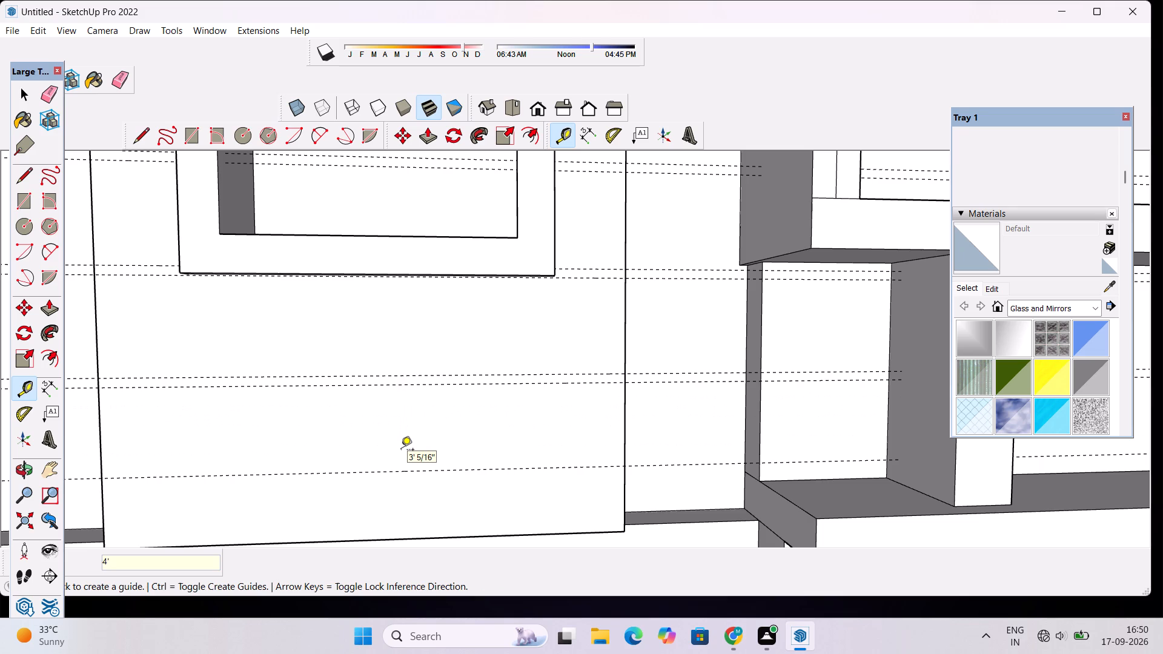
# Place a guide 5" above the lowest guide, near the bottom of the wall panel under the window.
pyautogui.scroll(-5, 387, 447)
pyautogui.scroll(5, 408, 480)
pyautogui.click(424, 451)
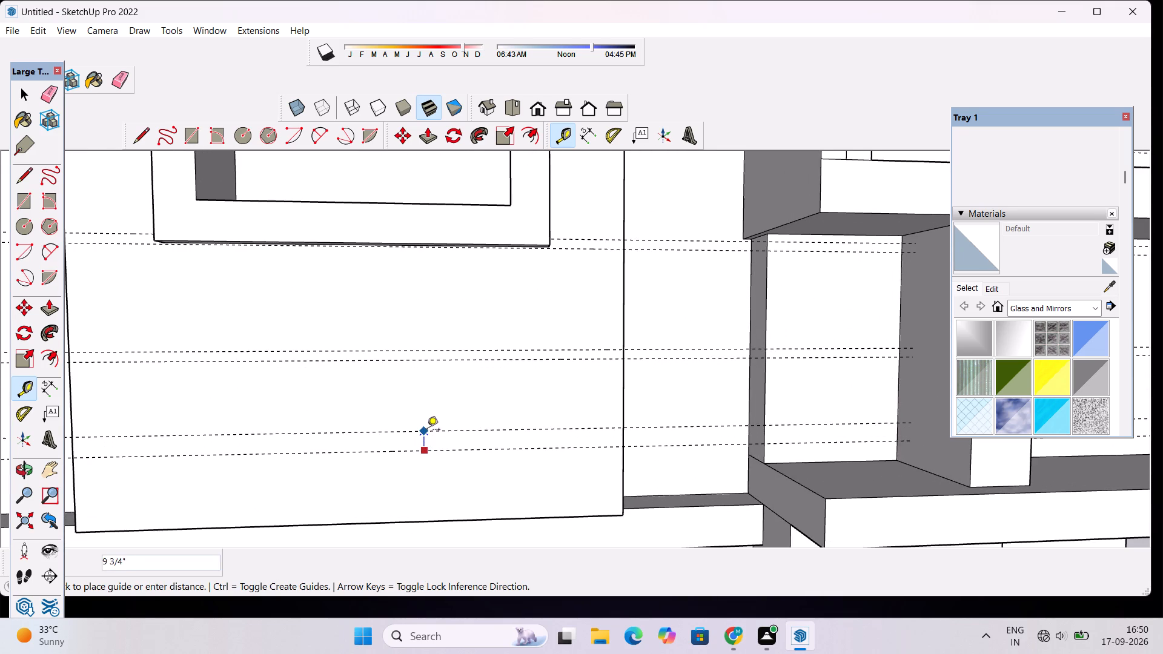
pyautogui.write('5"')
pyautogui.press('Return')
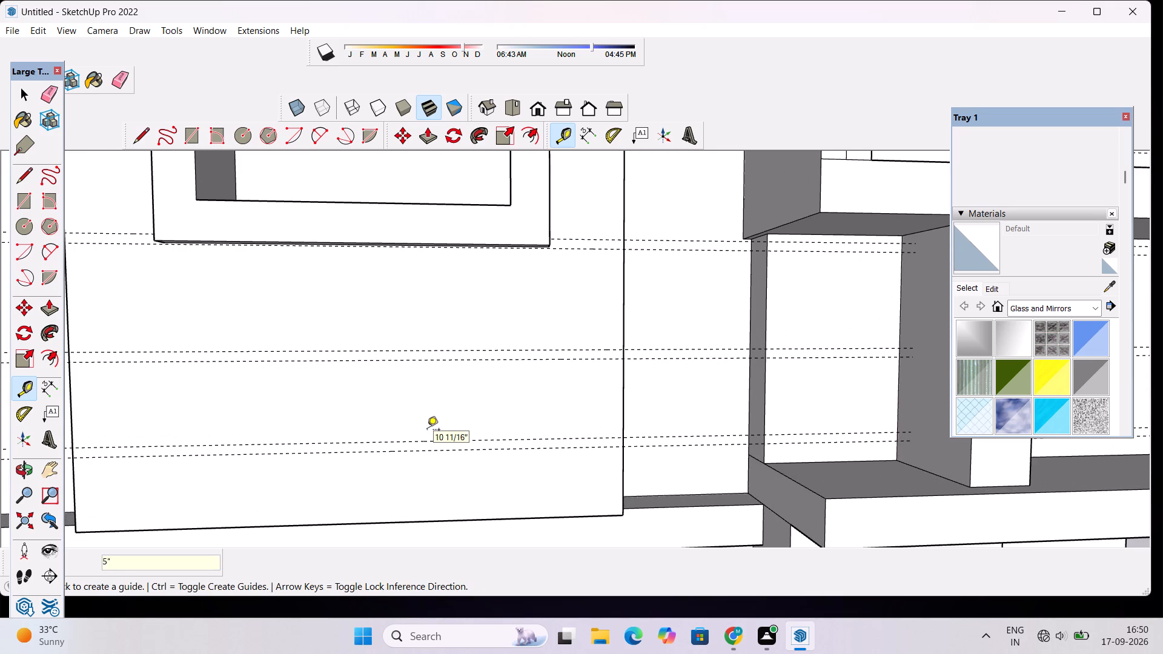
# Draw a line about 23' 3" long across the full width of the wall panel along the lowest guide.
pyautogui.press('o')
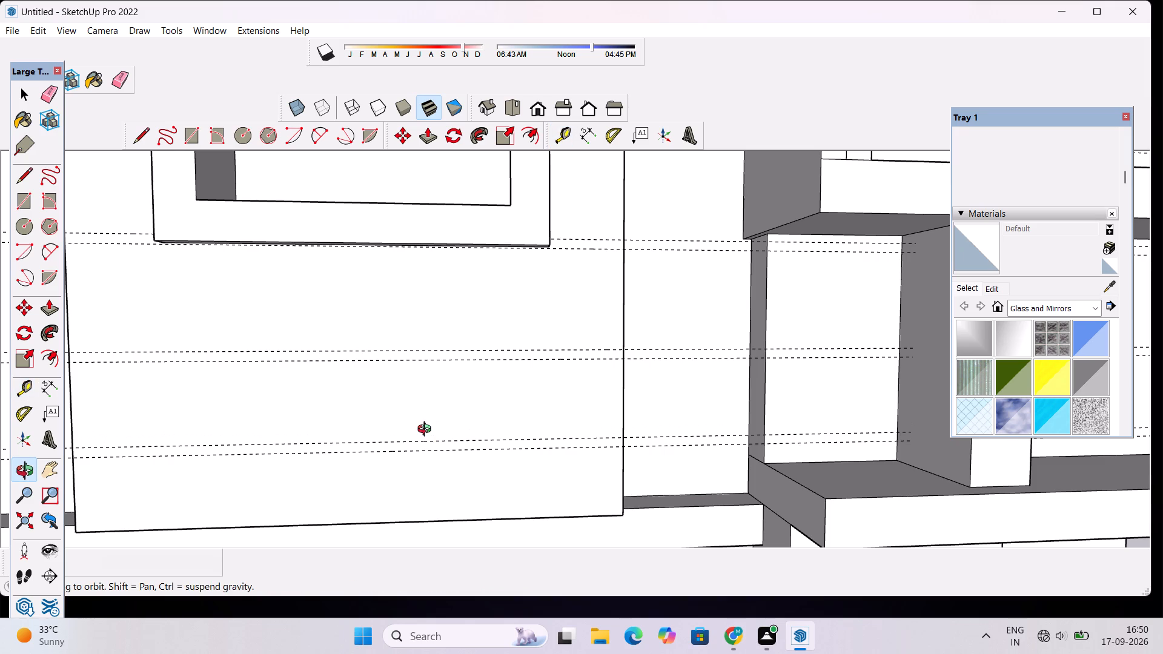
pyautogui.scroll(-4, 399, 456)
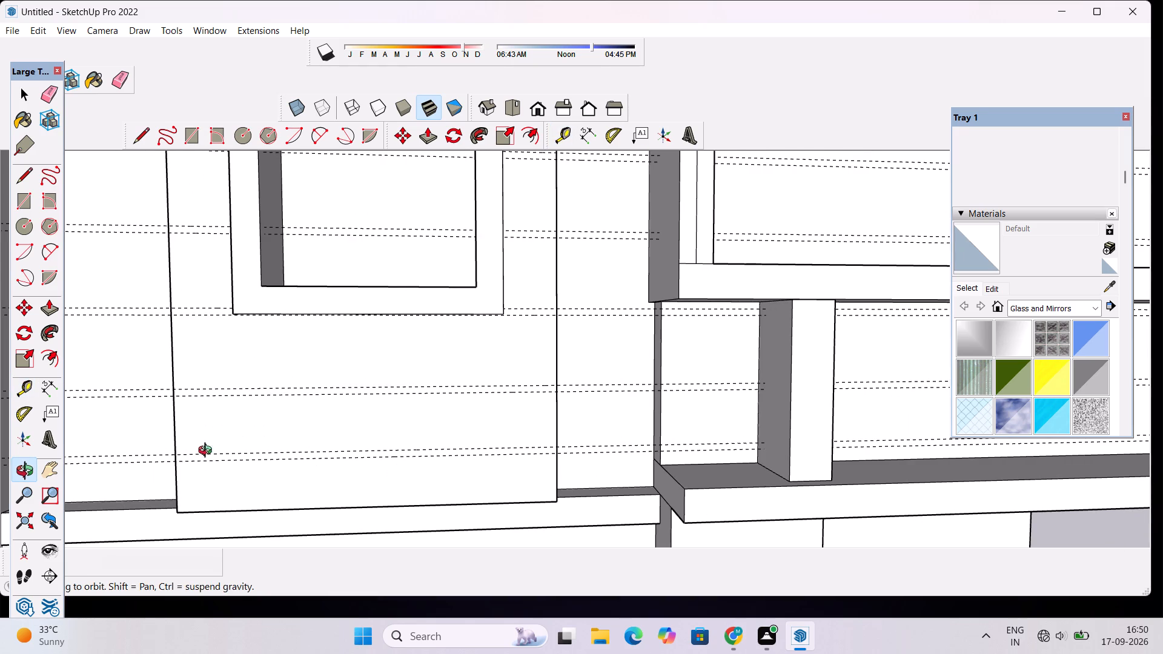
pyautogui.scroll(-3, 212, 486)
pyautogui.scroll(4, 194, 474)
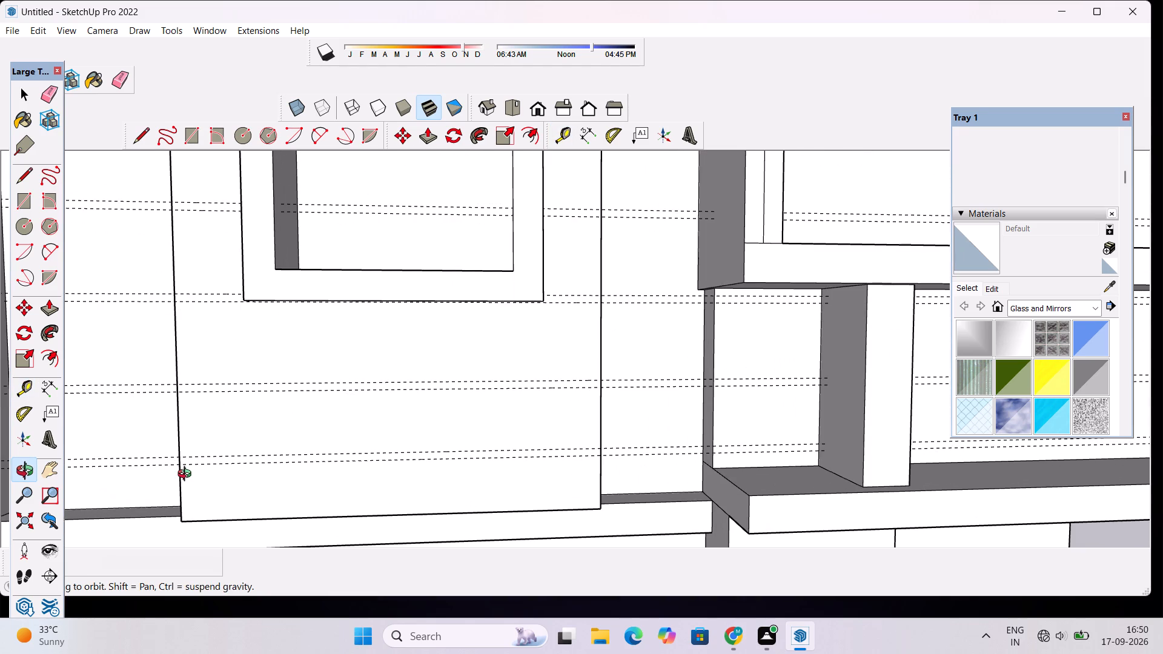
pyautogui.keyDown('shift'); pyautogui.moveTo(186, 477); pyautogui.dragTo(268, 472); pyautogui.keyUp('shift')
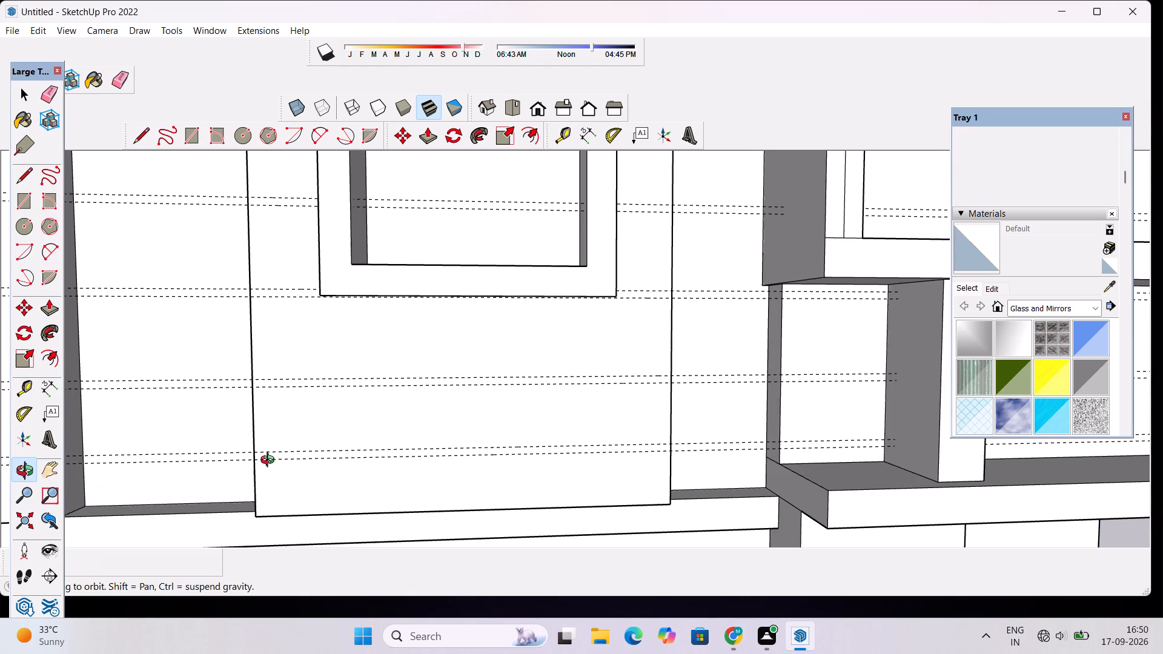
pyautogui.scroll(2, 270, 461)
pyautogui.keyDown('shift'); pyautogui.click(270, 461); pyautogui.keyUp('shift')
pyautogui.press('l')
pyautogui.scroll(-1, 247, 443)
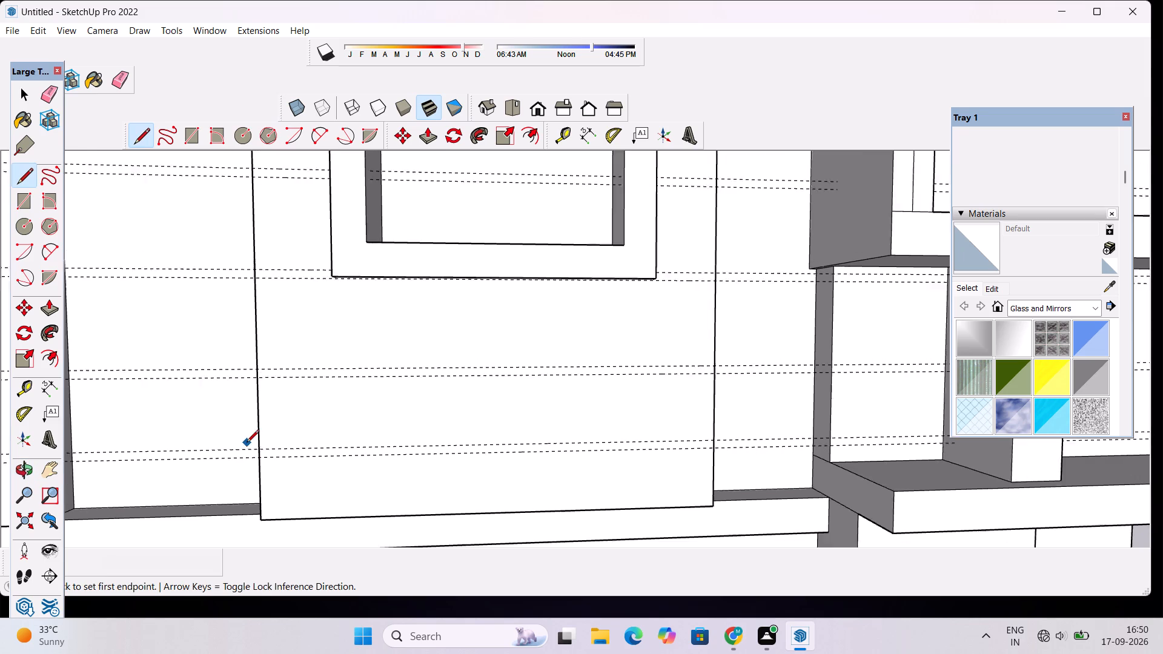
pyautogui.scroll(-2, 247, 443)
pyautogui.scroll(3, 309, 457)
pyautogui.scroll(3, 248, 466)
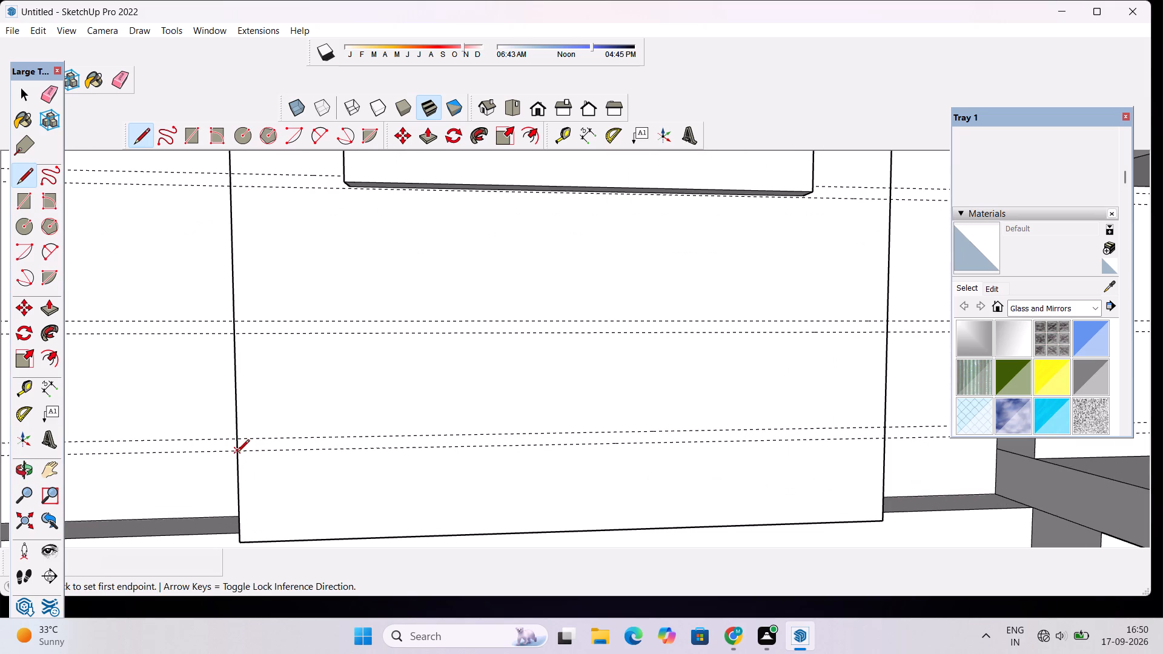
pyautogui.click(237, 453)
pyautogui.scroll(-3, 213, 449)
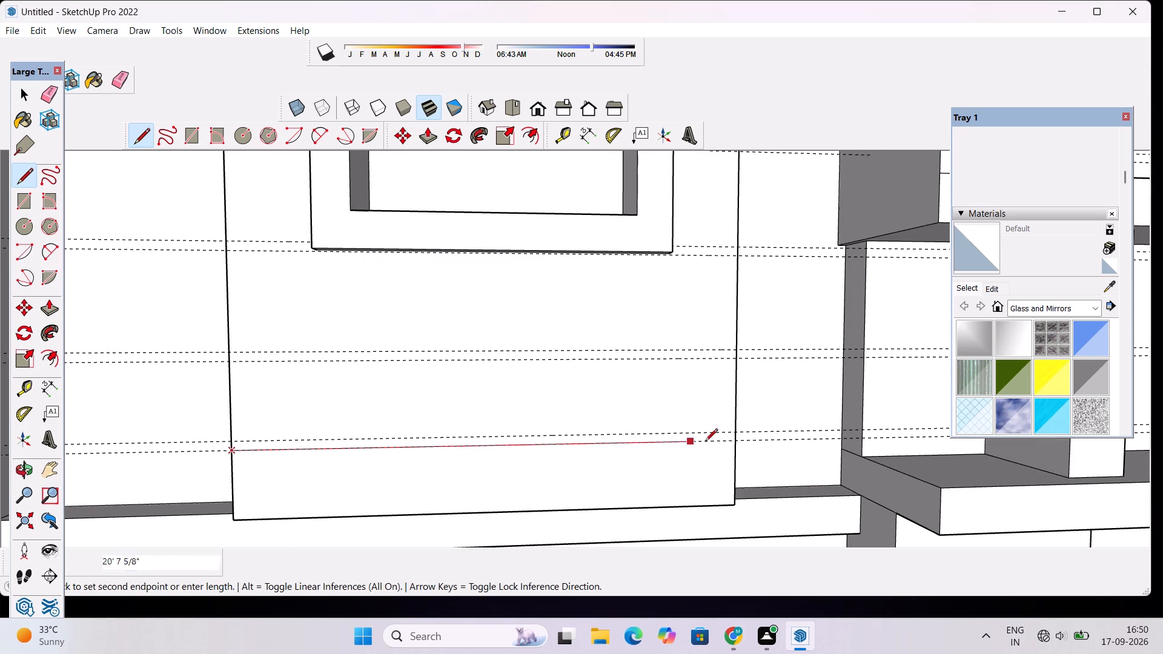
pyautogui.click(735, 440)
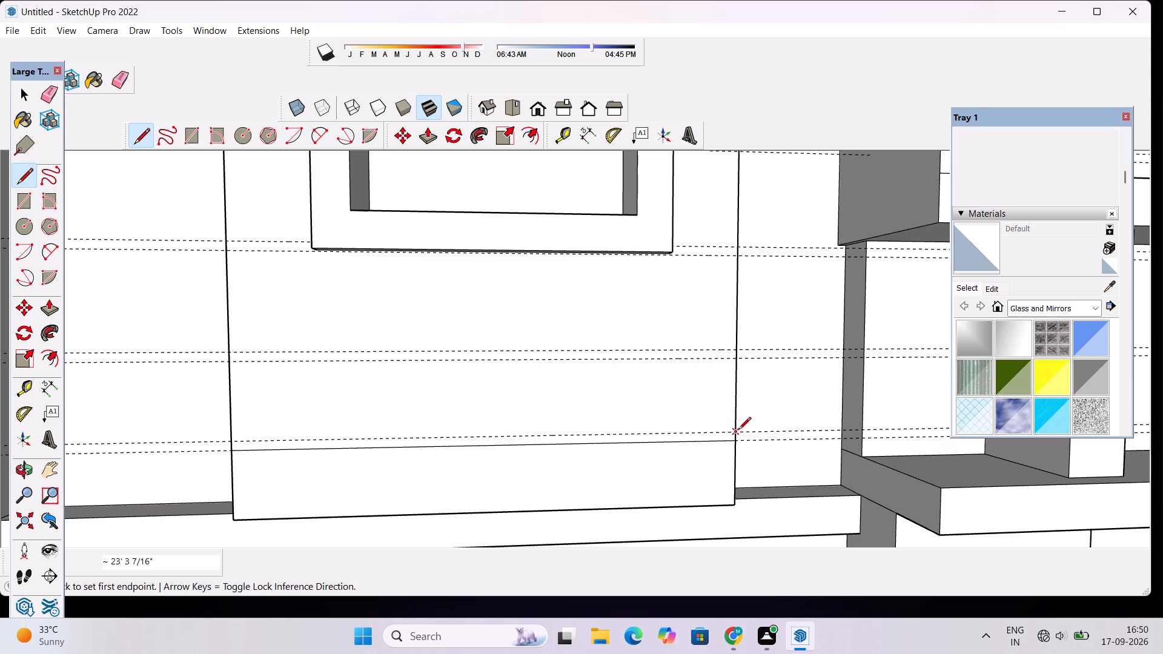
# Draw a parallel line between the panel's side edges along the upper guide of the lowest pair.
pyautogui.scroll(5, 738, 431)
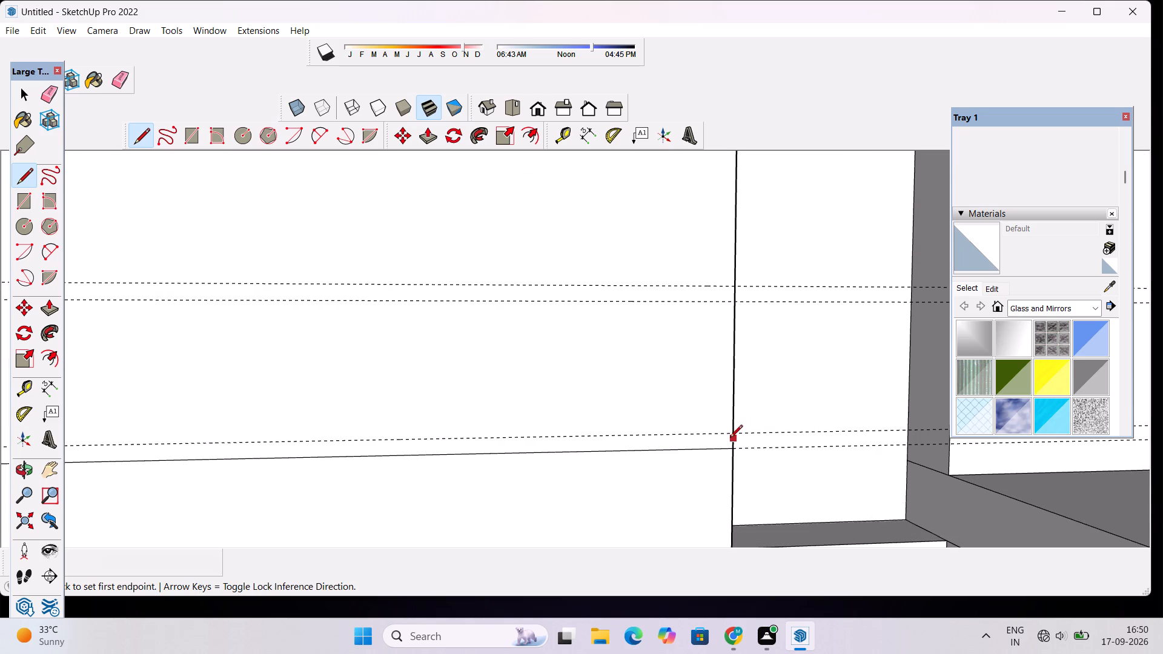
pyautogui.click(732, 435)
pyautogui.scroll(-12, 609, 438)
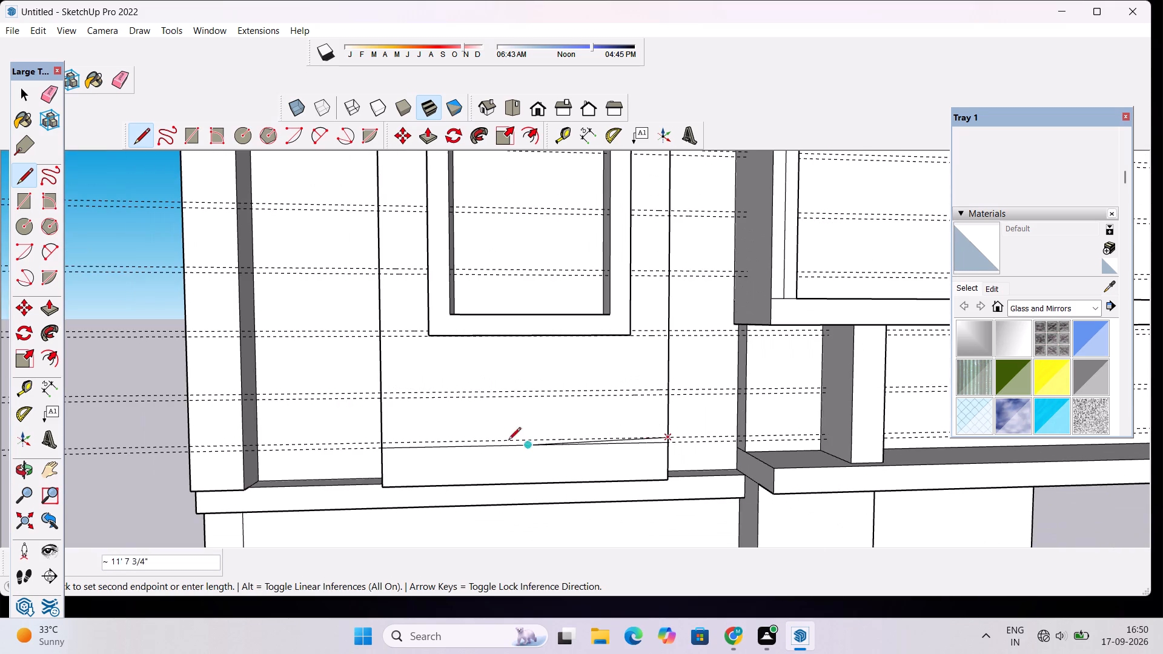
pyautogui.scroll(6, 422, 442)
pyautogui.click(363, 440)
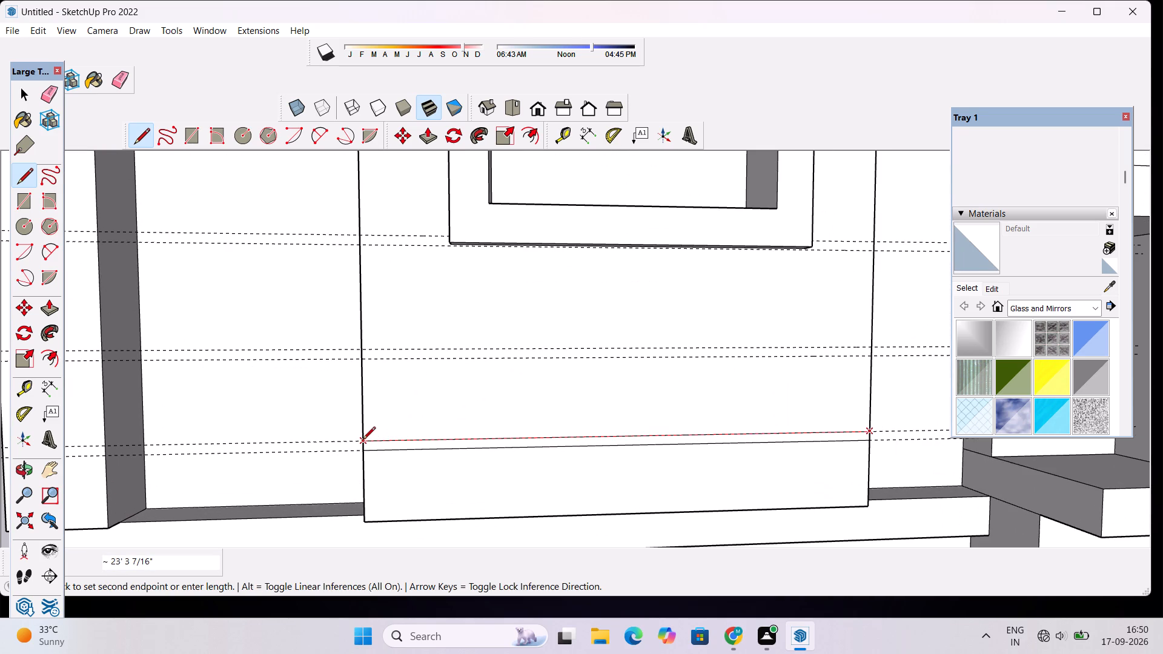
# Draw two edge-to-edge lines across the wall panel along the second-lowest guide pair, each about 23' 3" long.
pyautogui.click(360, 357)
pyautogui.scroll(-5, 452, 359)
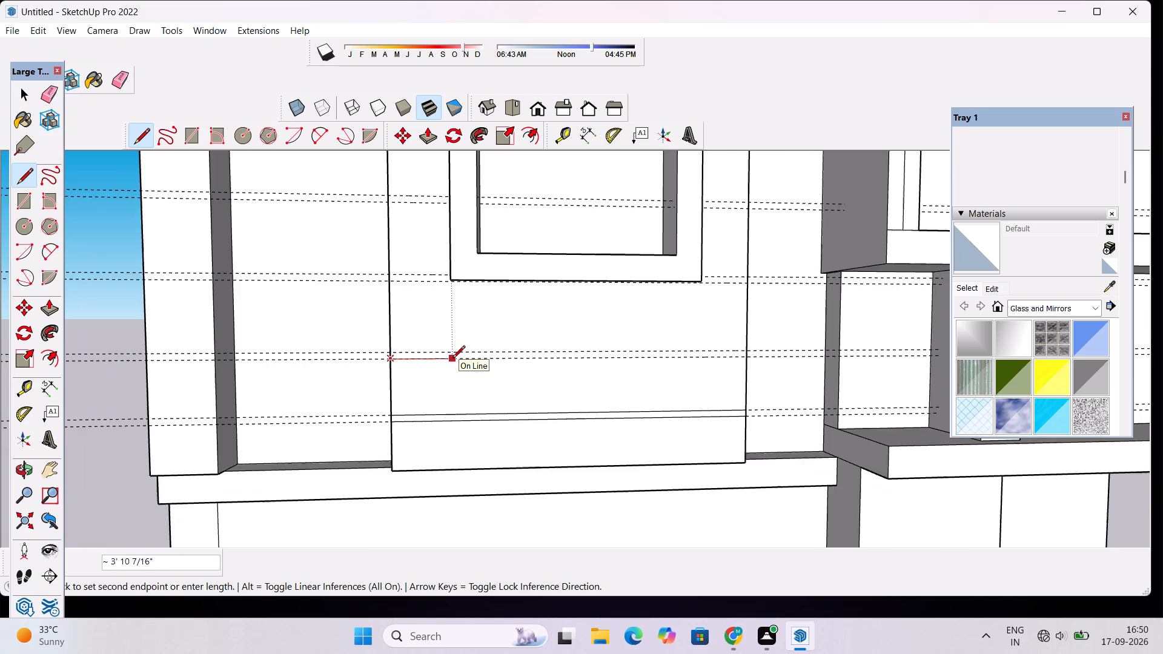
pyautogui.scroll(7, 729, 361)
pyautogui.click(713, 352)
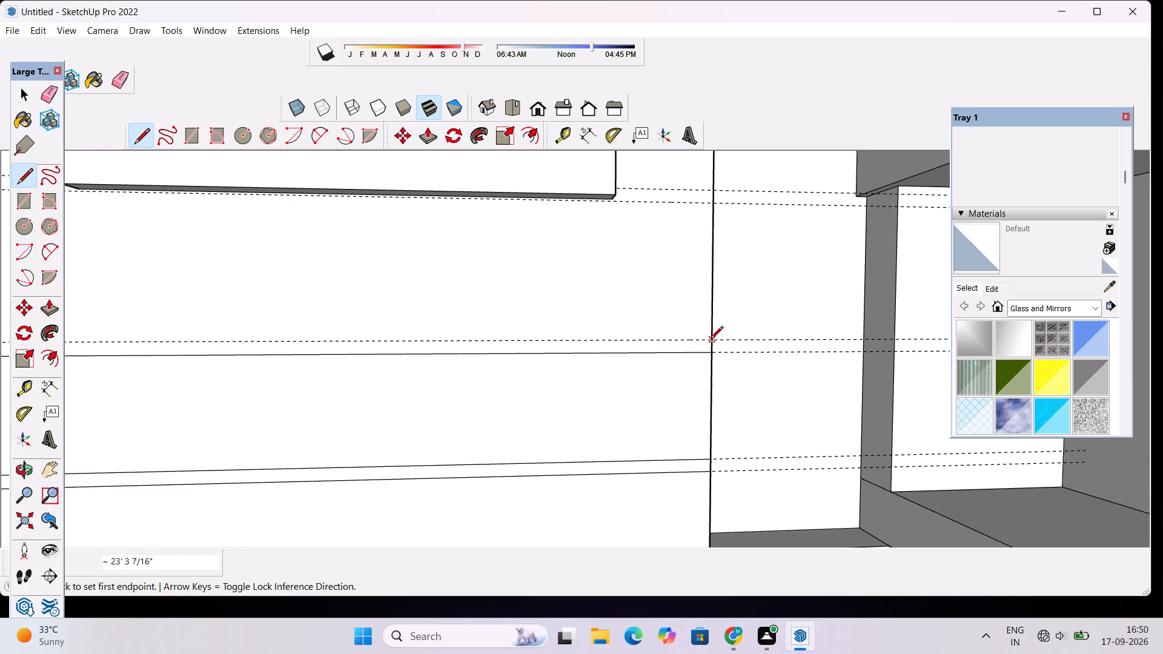
pyautogui.click(711, 340)
pyautogui.scroll(-8, 679, 354)
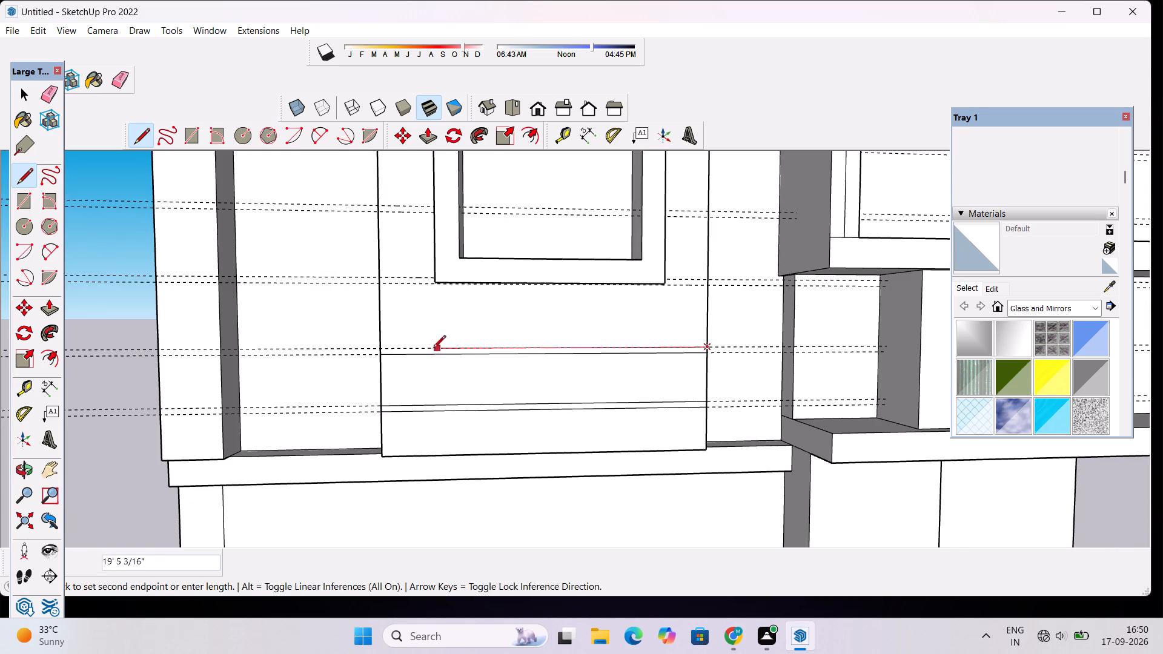
pyautogui.scroll(4, 382, 346)
pyautogui.click(377, 348)
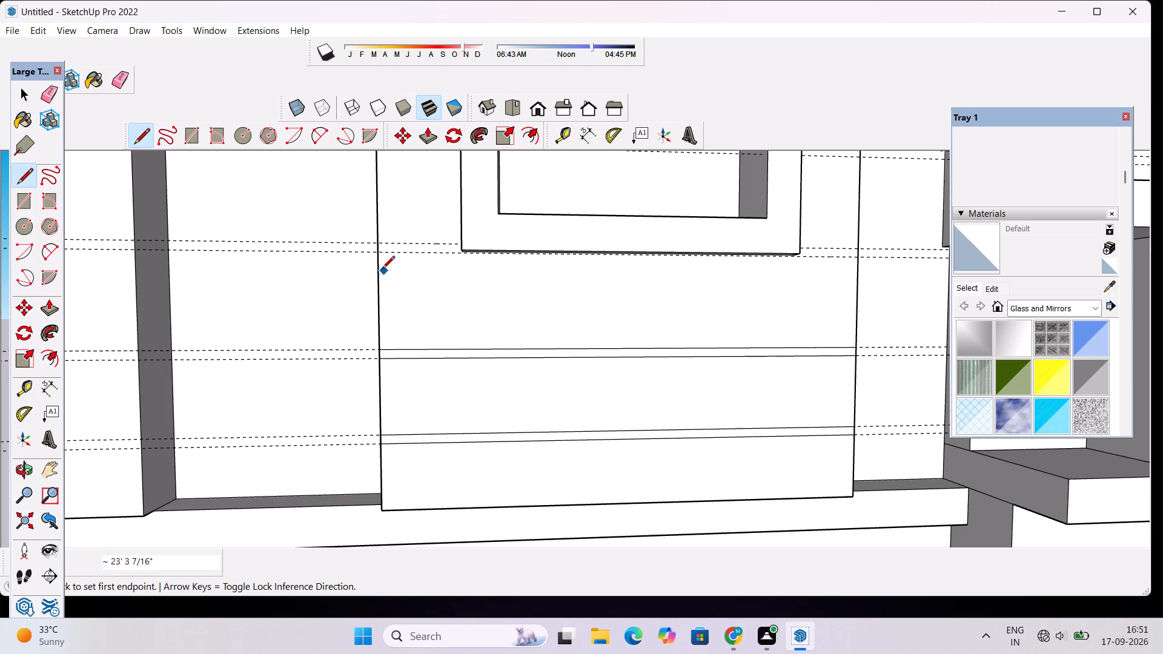
# Draw two lines across the wall panel along the guide pair at the window frame's bottom edge.
pyautogui.click(376, 253)
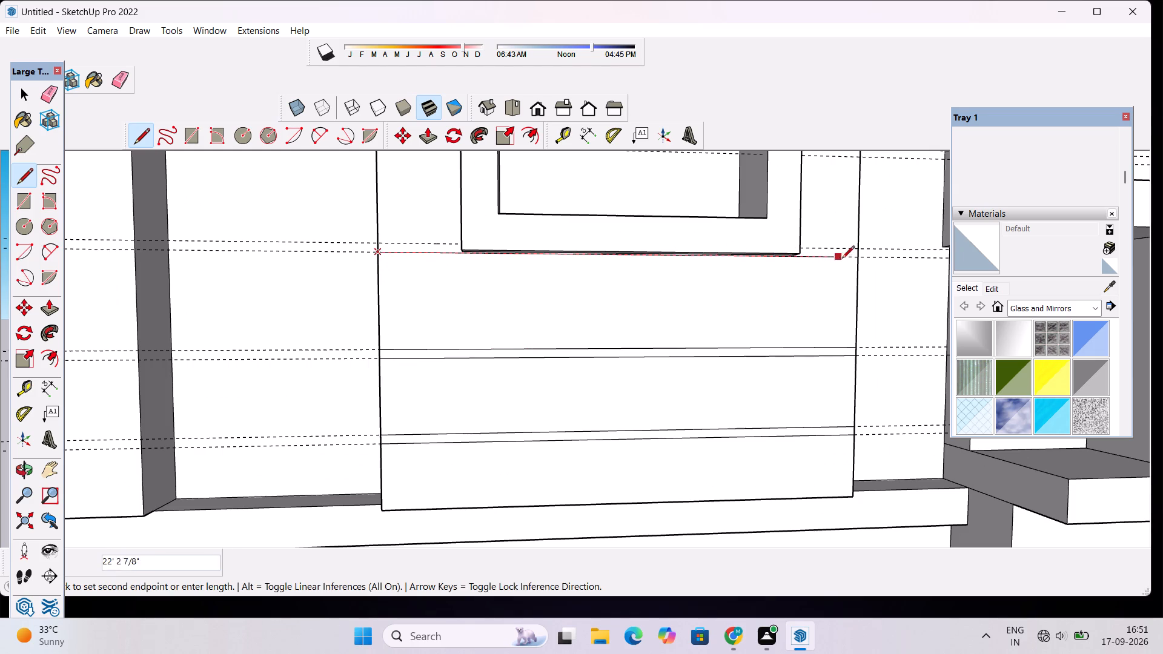
pyautogui.click(858, 259)
pyautogui.click(858, 247)
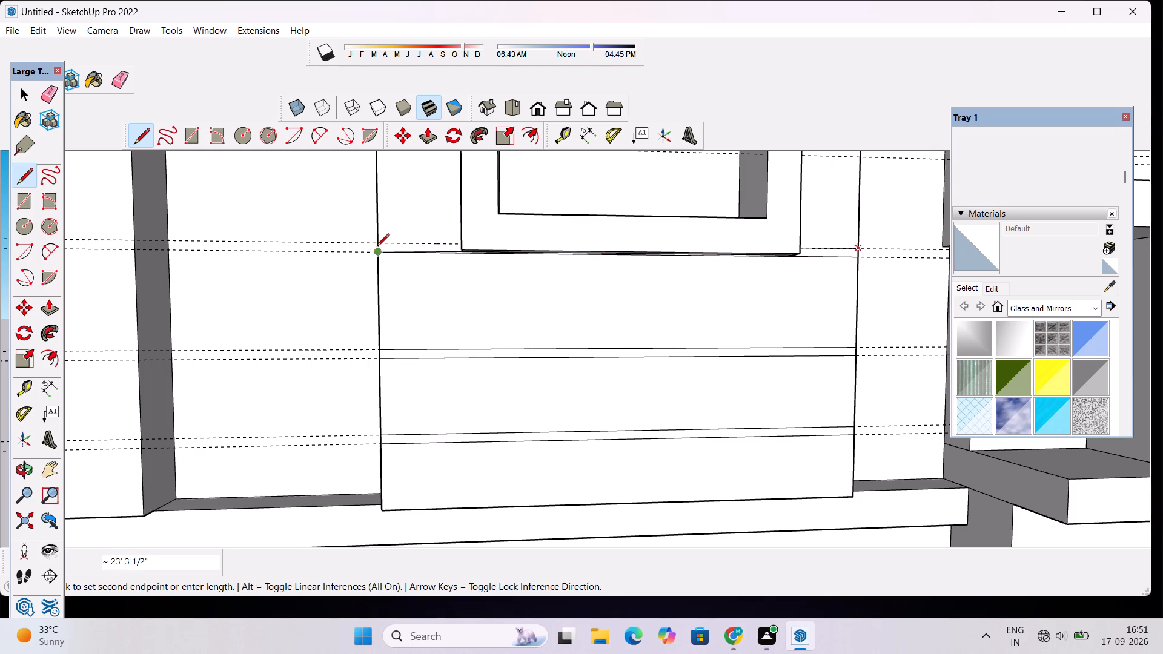
pyautogui.scroll(7, 376, 246)
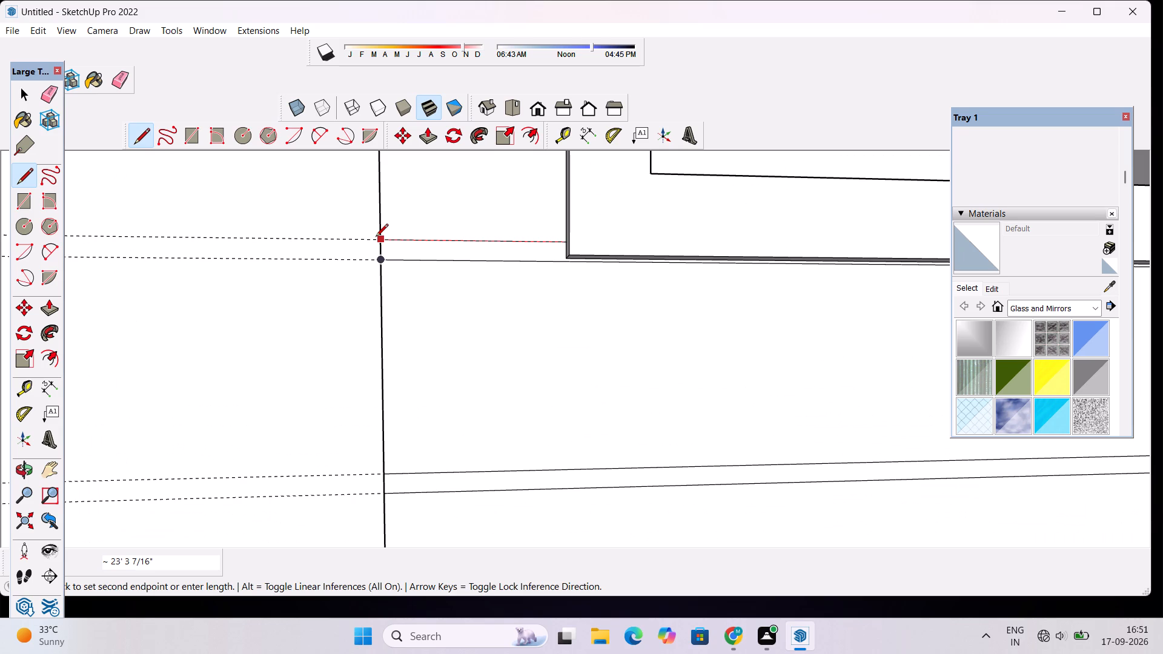
pyautogui.click(380, 242)
# Draw two lines across the wall panel along the guide pair crossing the lower part of the window opening, each about 23' 3" long.
pyautogui.scroll(-14, 376, 263)
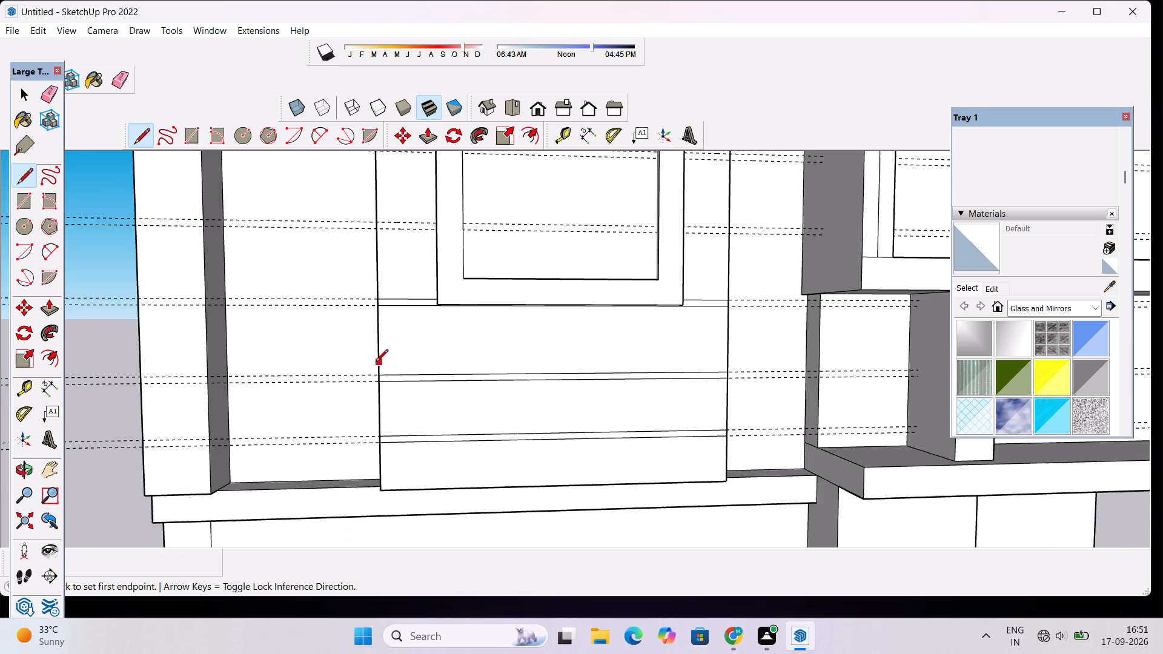
pyautogui.scroll(-2, 376, 363)
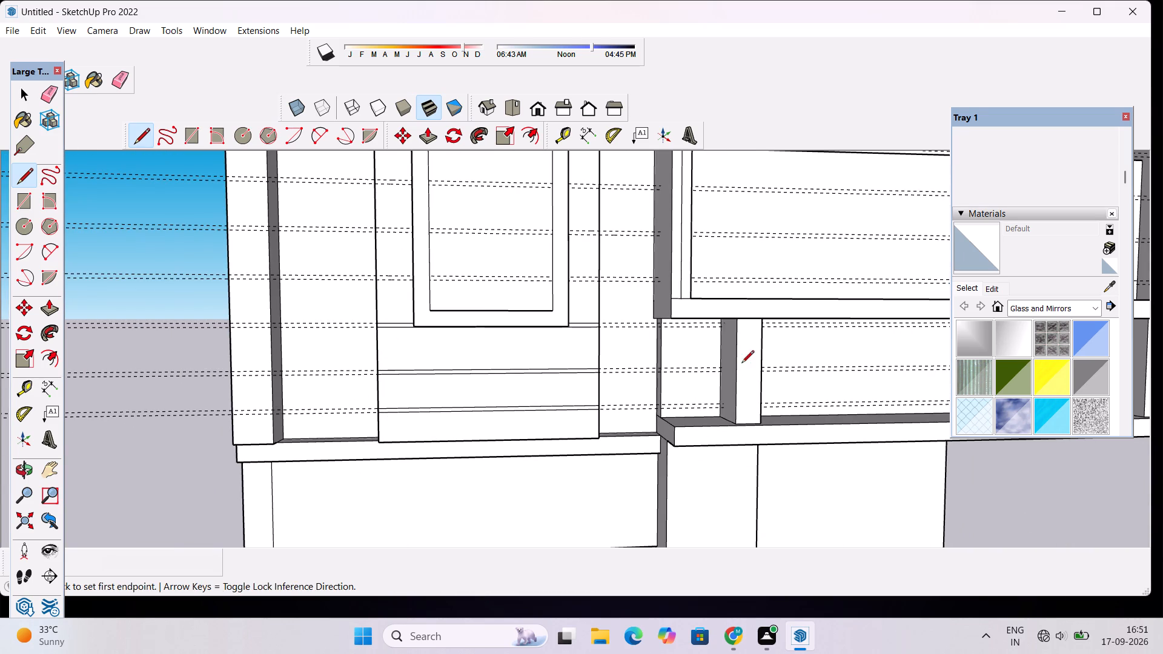
pyautogui.scroll(-7, 634, 519)
pyautogui.scroll(-12, 528, 334)
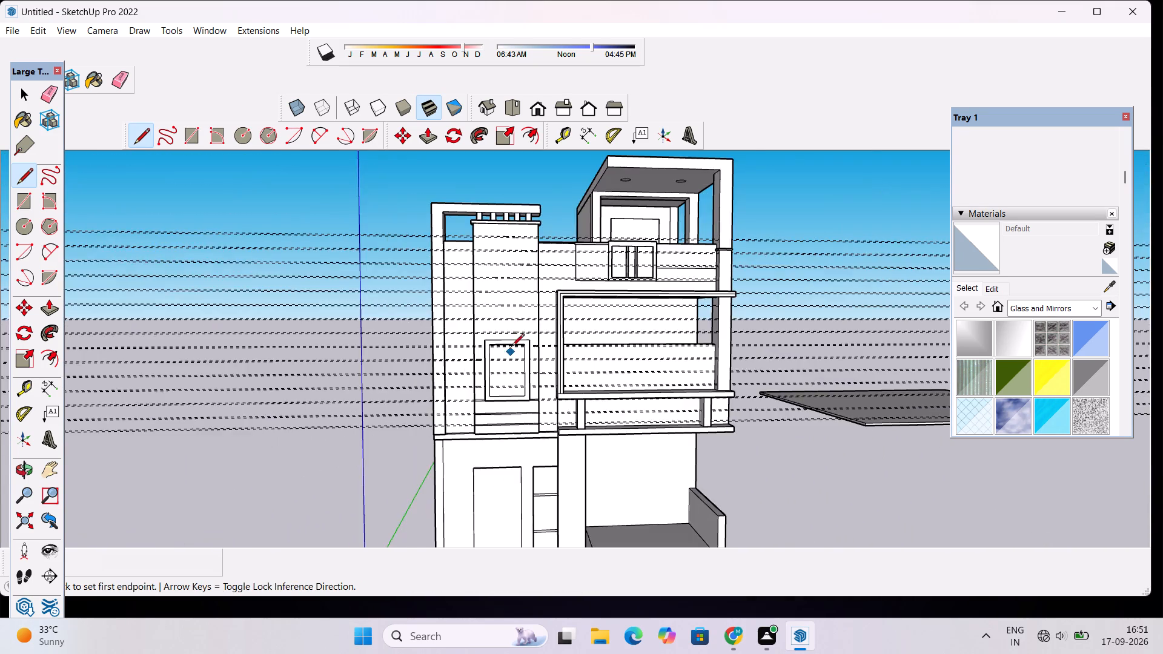
pyautogui.scroll(5, 512, 347)
pyautogui.scroll(5, 479, 398)
pyautogui.scroll(7, 444, 499)
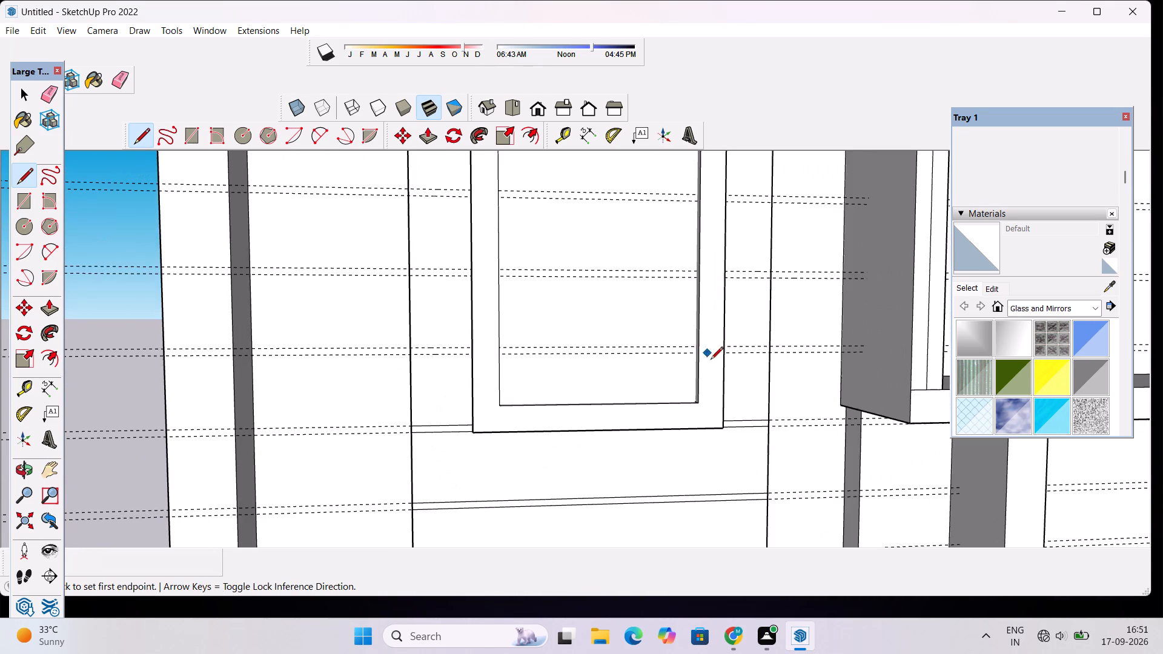
pyautogui.scroll(-4, 705, 385)
pyautogui.scroll(4, 808, 385)
pyautogui.scroll(4, 744, 372)
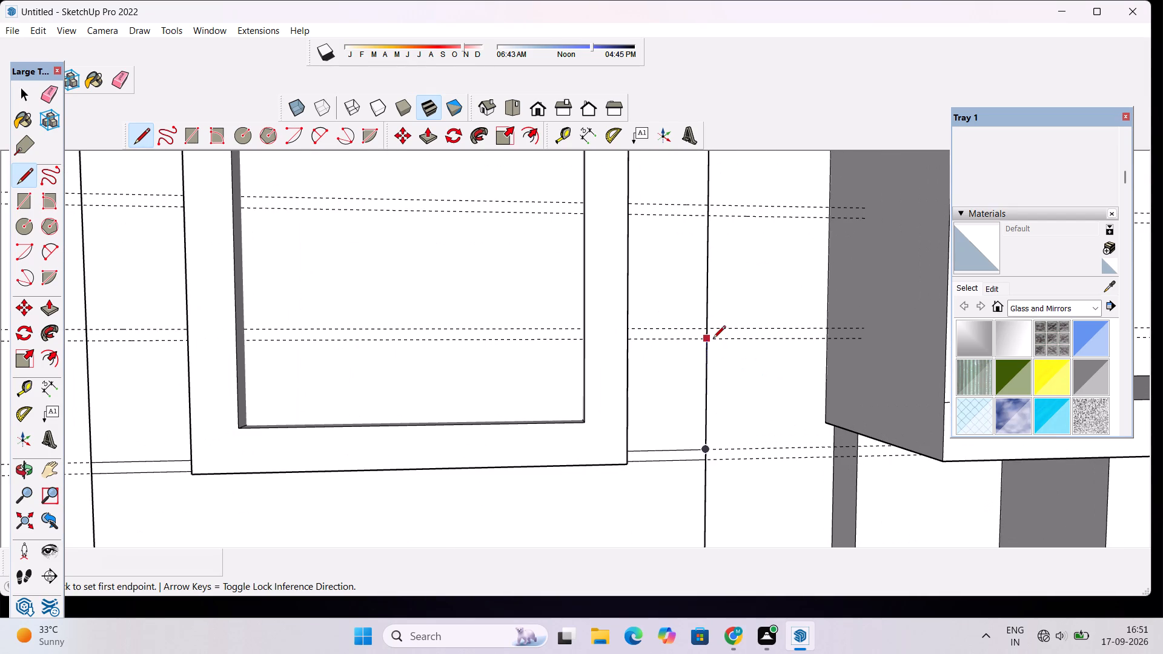
pyautogui.click(707, 340)
pyautogui.scroll(-8, 632, 353)
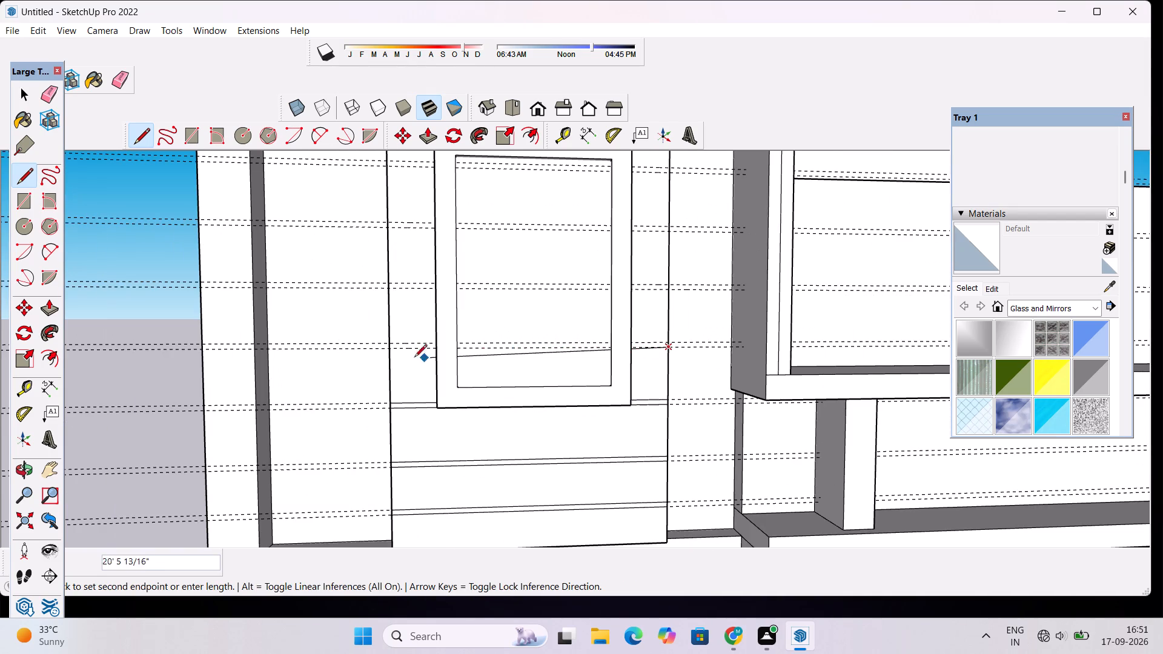
pyautogui.scroll(7, 386, 352)
pyautogui.click(389, 347)
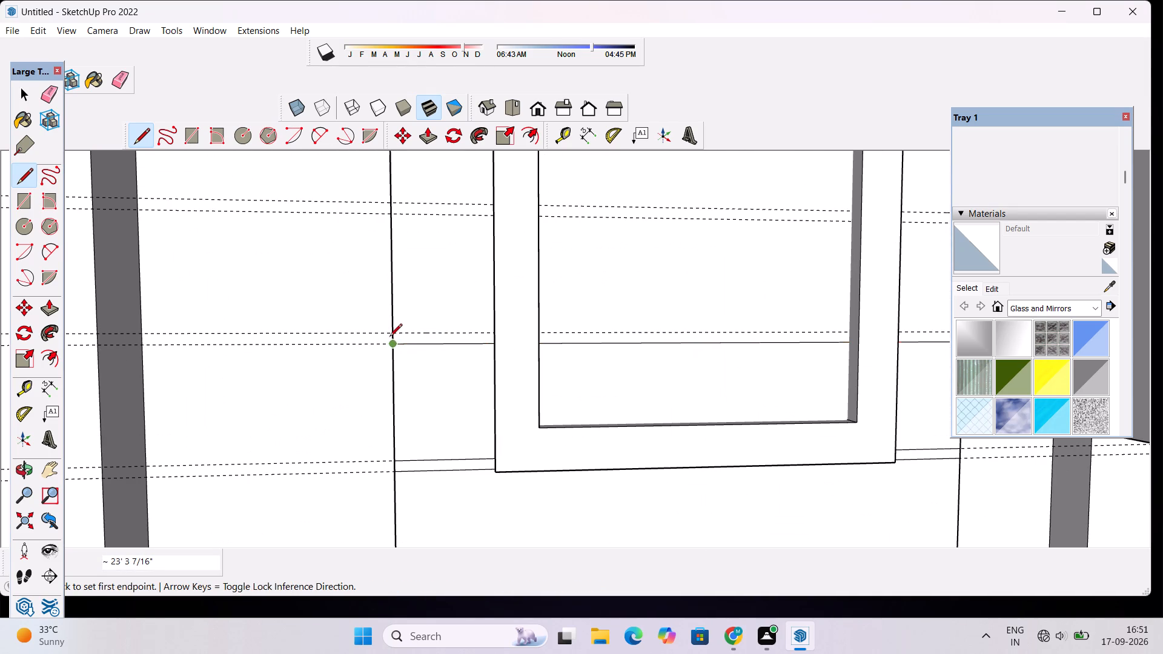
pyautogui.click(391, 332)
pyautogui.scroll(-9, 377, 331)
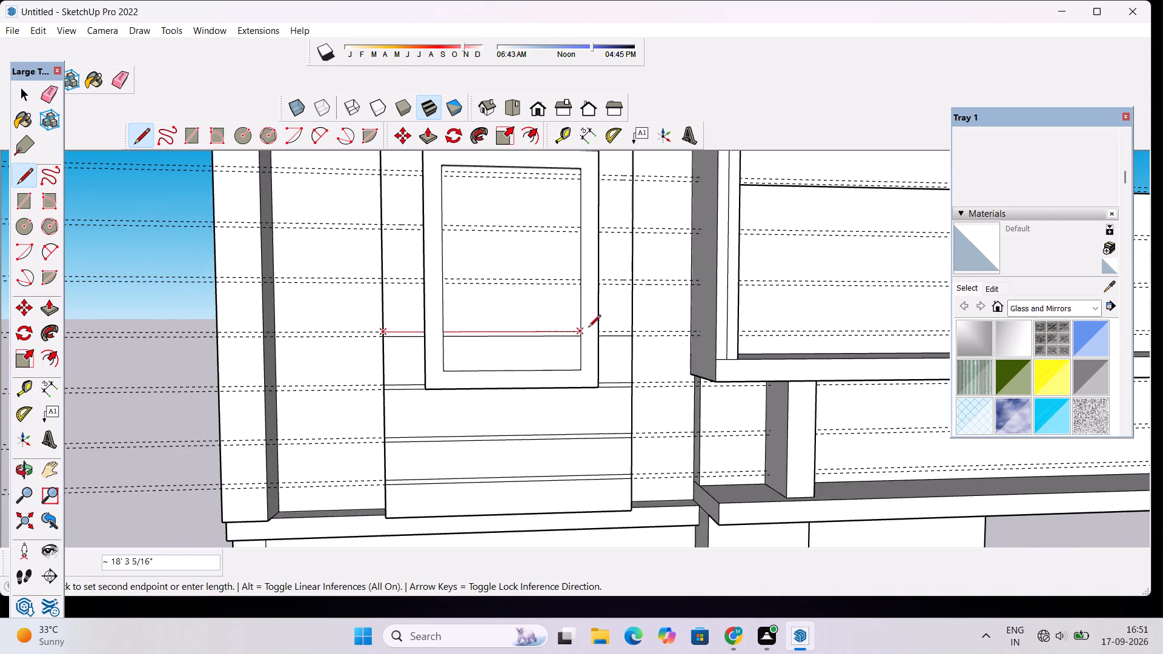
pyautogui.scroll(8, 599, 328)
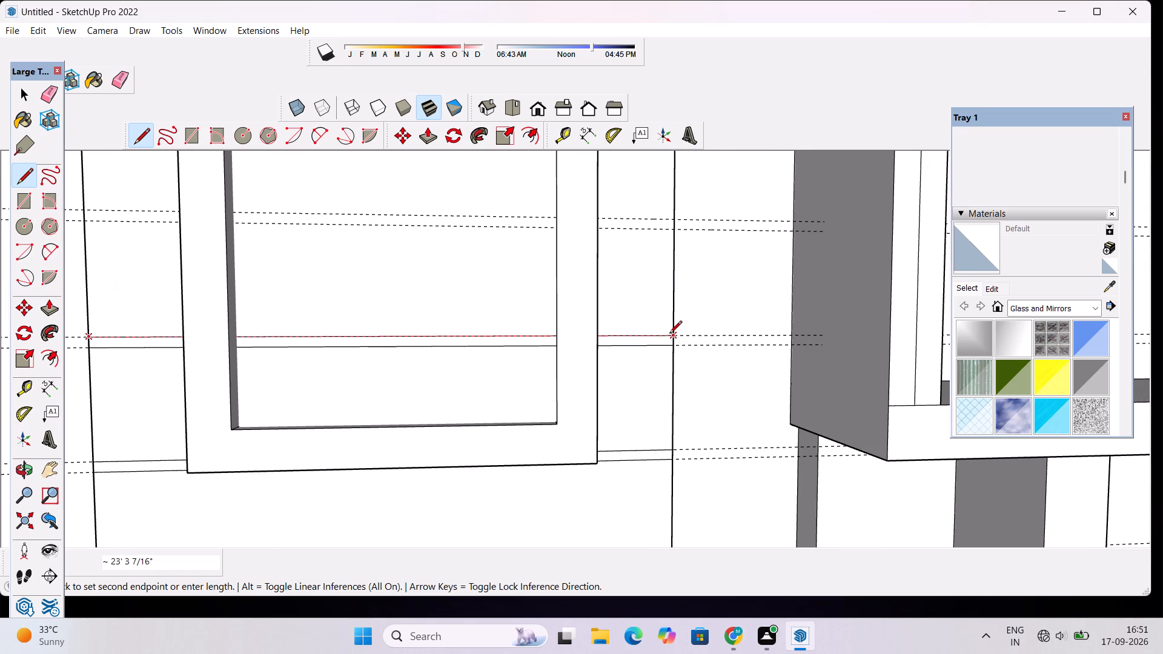
pyautogui.click(671, 336)
# Draw two lines across the wall panel along the guide pair just below the window opening's mid-height, each about 23' 3" long.
pyautogui.click(675, 231)
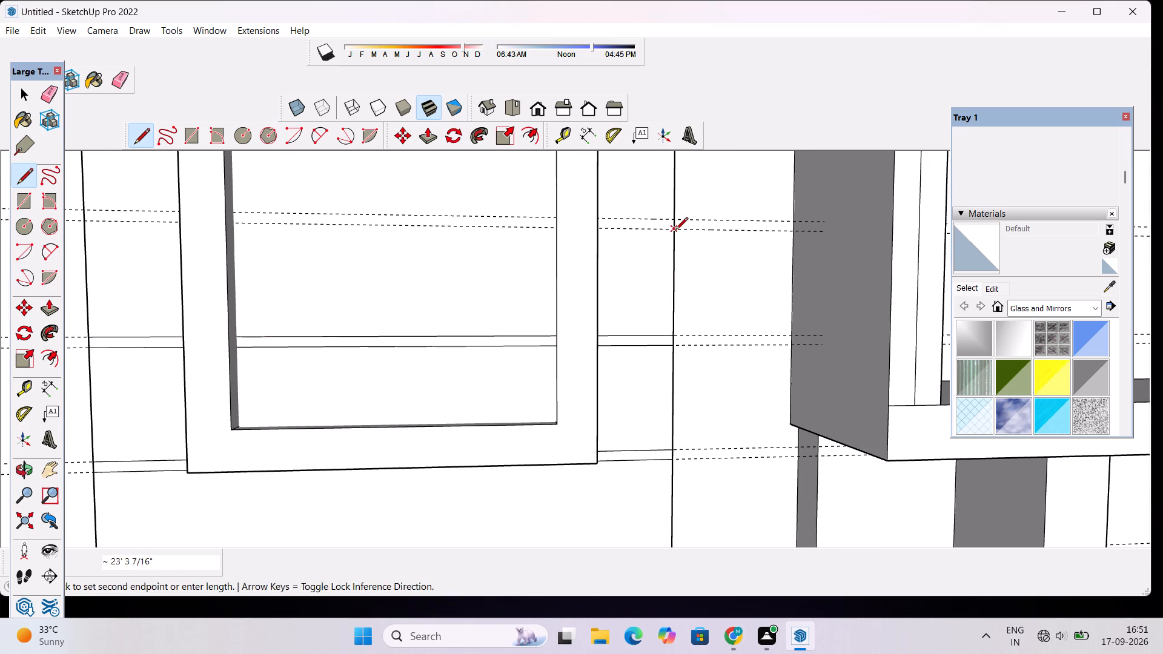
pyautogui.scroll(-7, 609, 237)
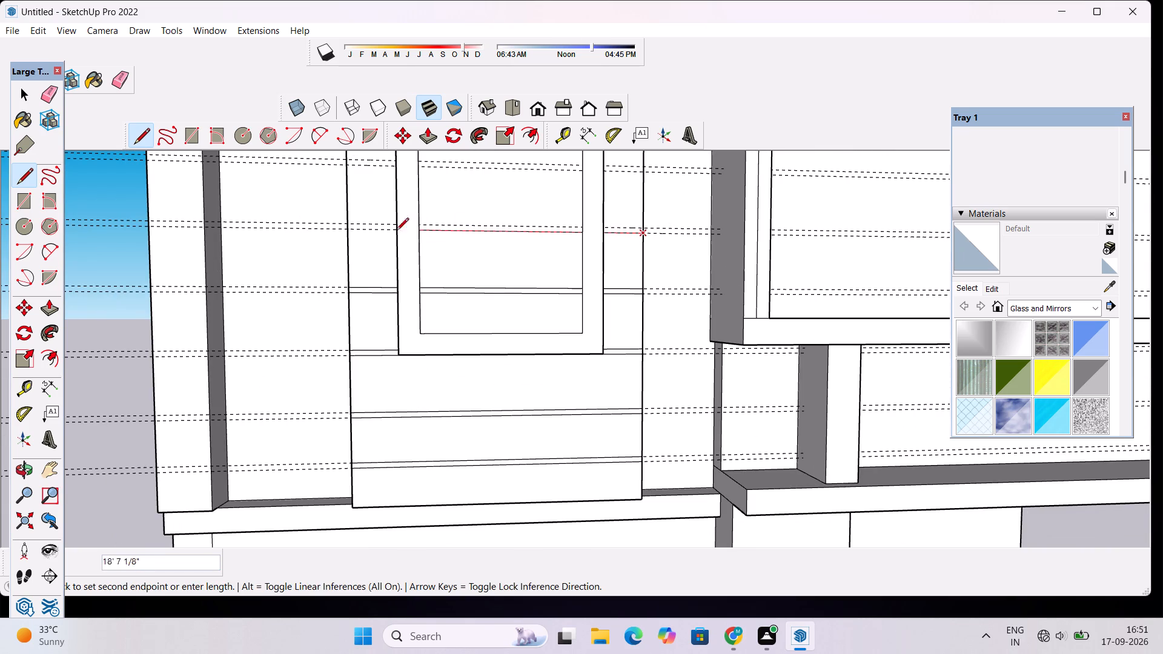
pyautogui.scroll(4, 343, 237)
pyautogui.click(348, 227)
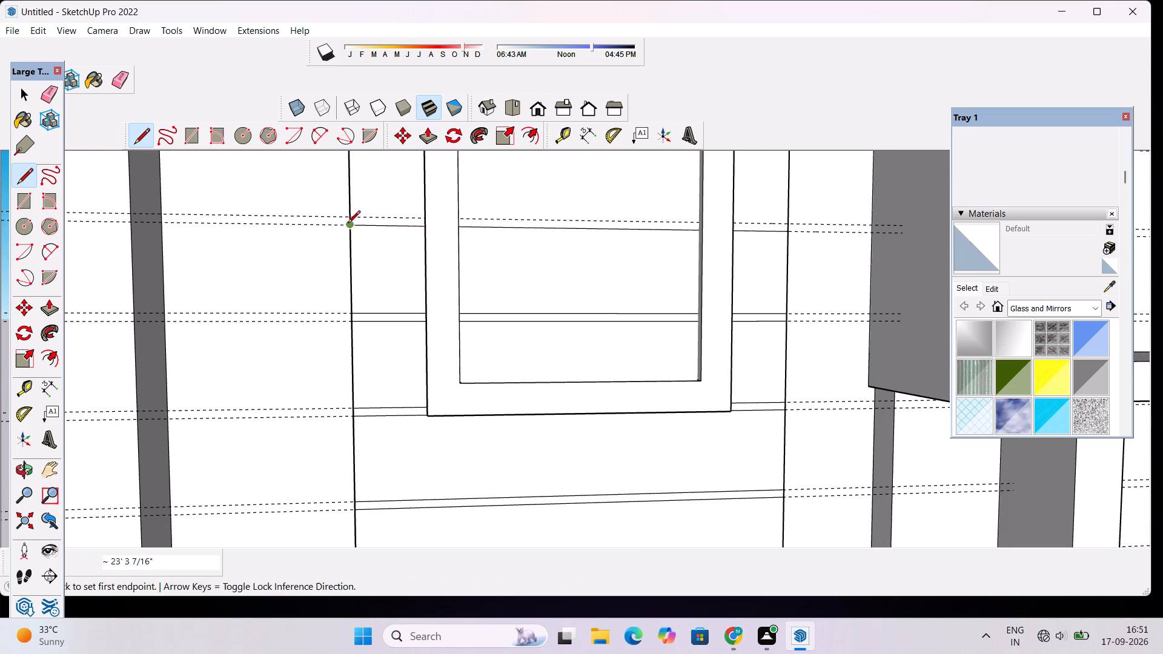
pyautogui.scroll(5, 349, 217)
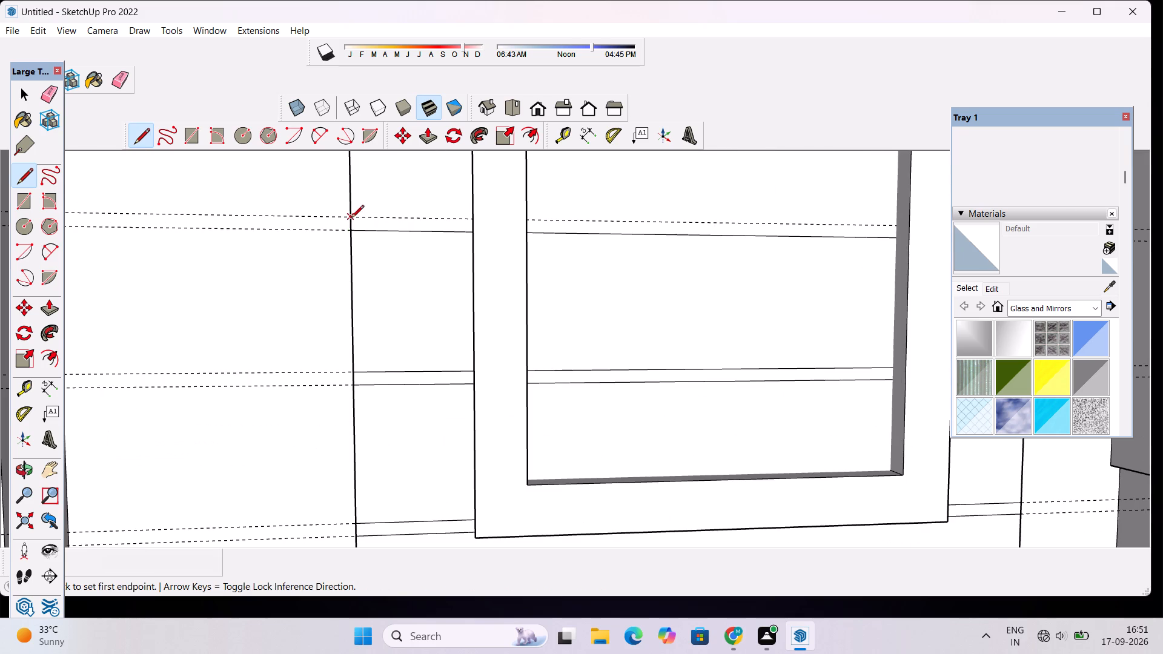
pyautogui.click(351, 219)
pyautogui.scroll(-11, 402, 220)
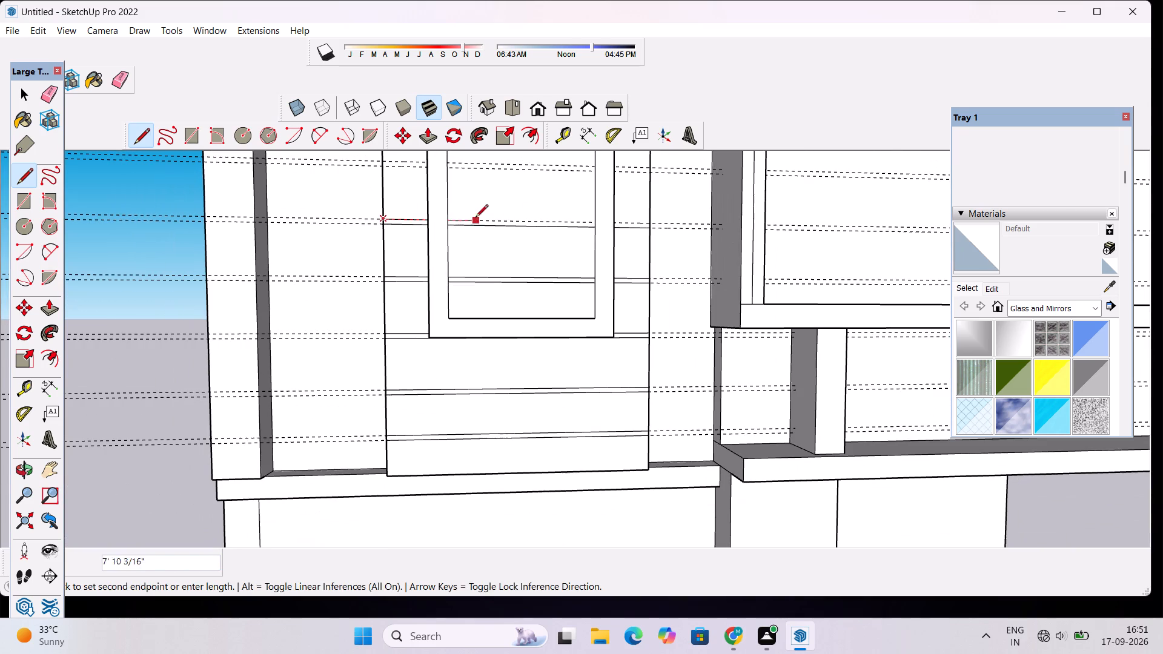
pyautogui.scroll(4, 647, 219)
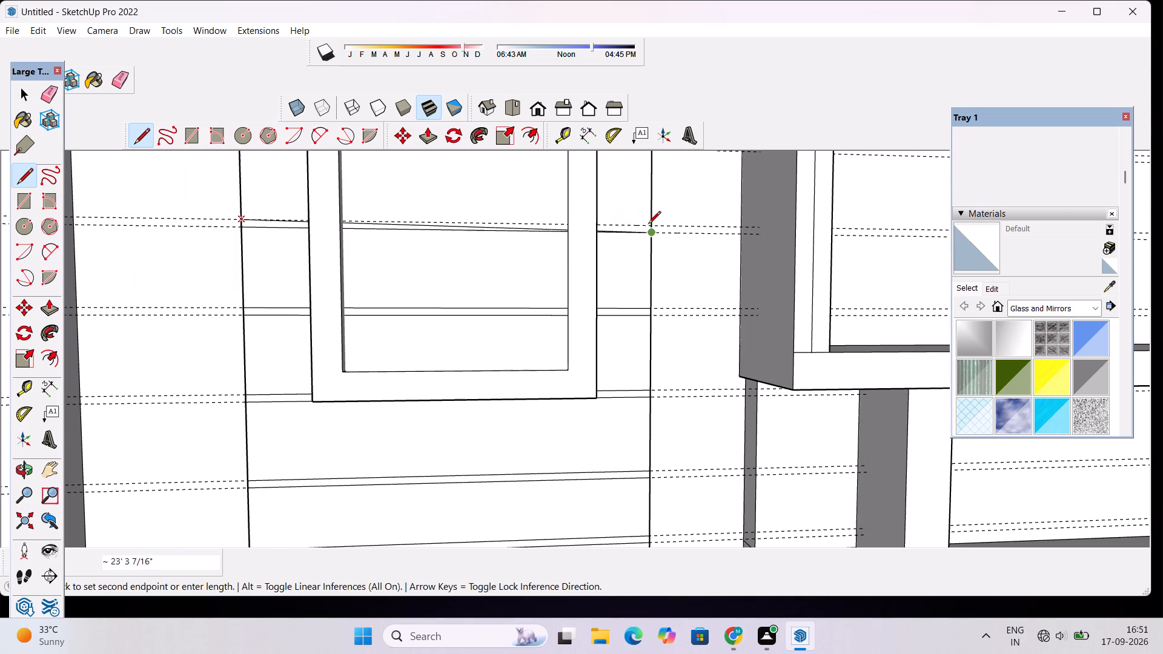
pyautogui.scroll(8, 648, 225)
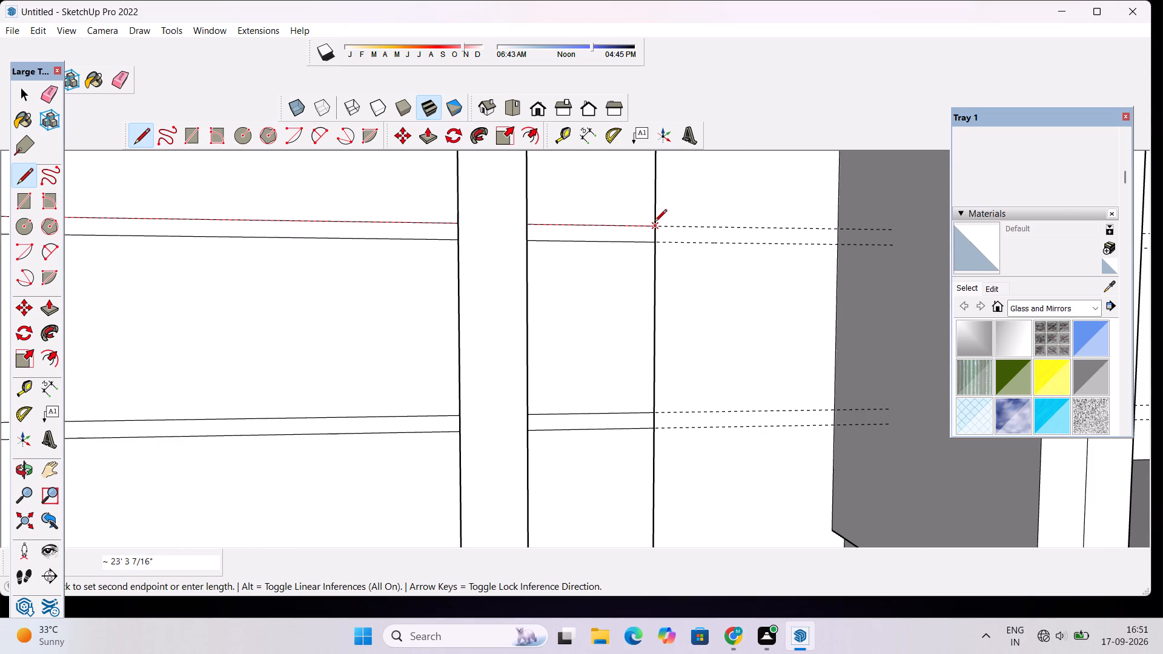
pyautogui.click(655, 225)
# Draw two edge-to-edge lines across the wall panel along the guide pair crossing the upper part of the window opening, each about 23' 3" long.
pyautogui.scroll(-20, 566, 337)
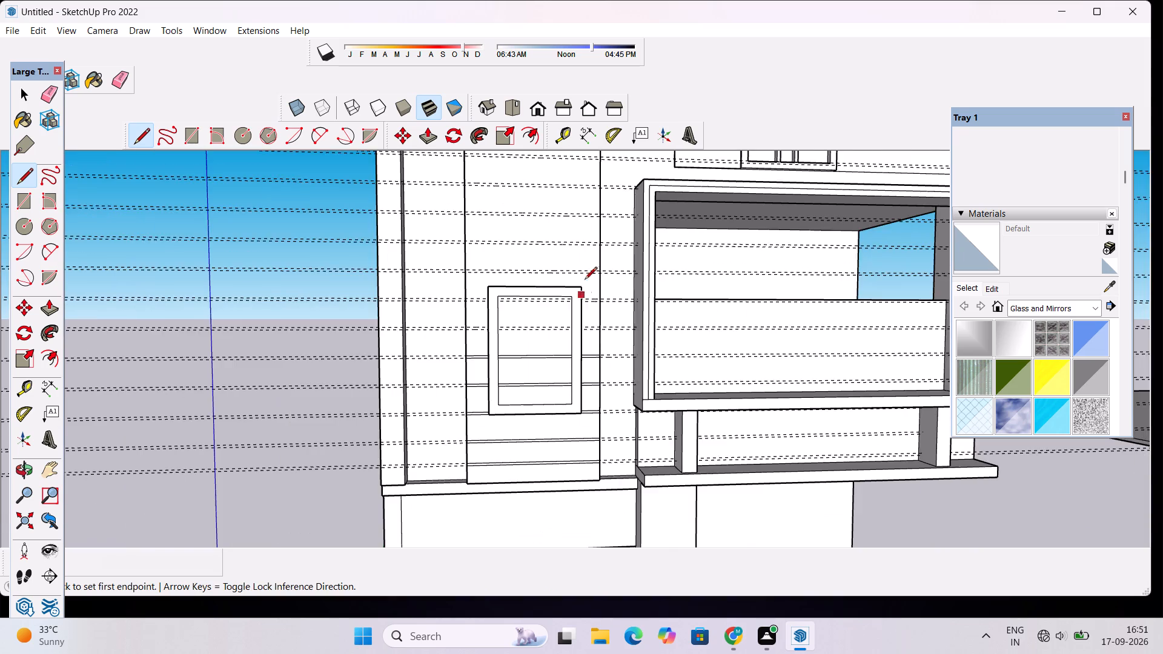
pyautogui.scroll(4, 586, 278)
pyautogui.scroll(3, 607, 389)
pyautogui.scroll(4, 559, 378)
pyautogui.scroll(5, 623, 363)
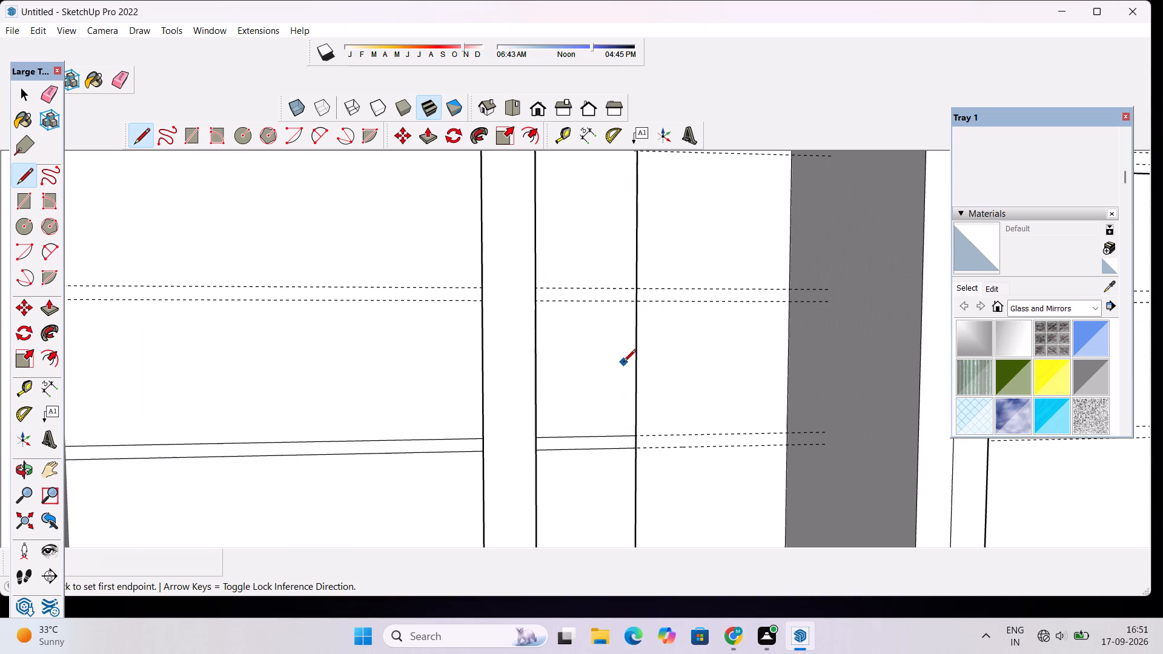
pyautogui.click(638, 300)
pyautogui.scroll(-2, 620, 320)
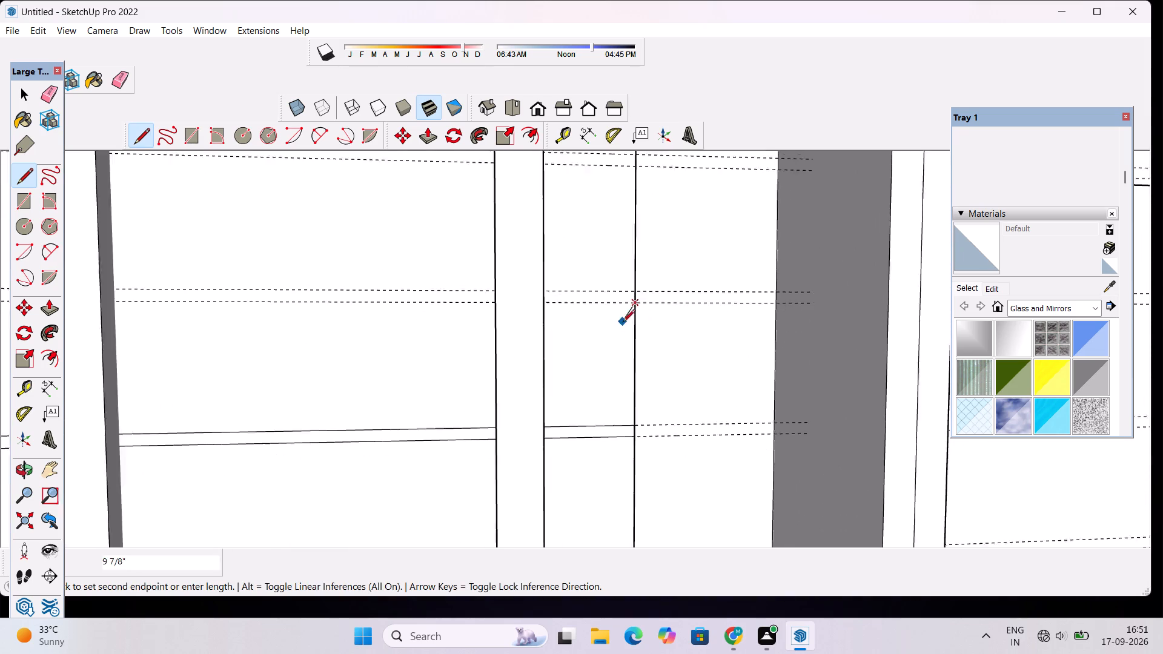
pyautogui.scroll(-11, 623, 323)
pyautogui.scroll(4, 497, 315)
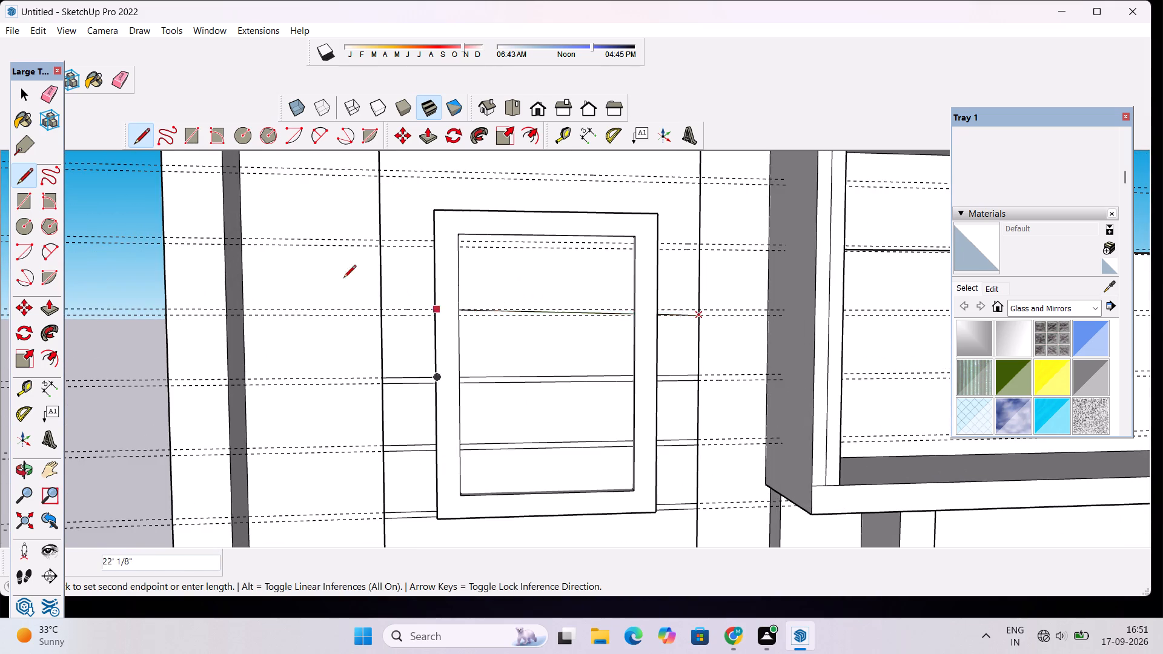
pyautogui.scroll(8, 381, 325)
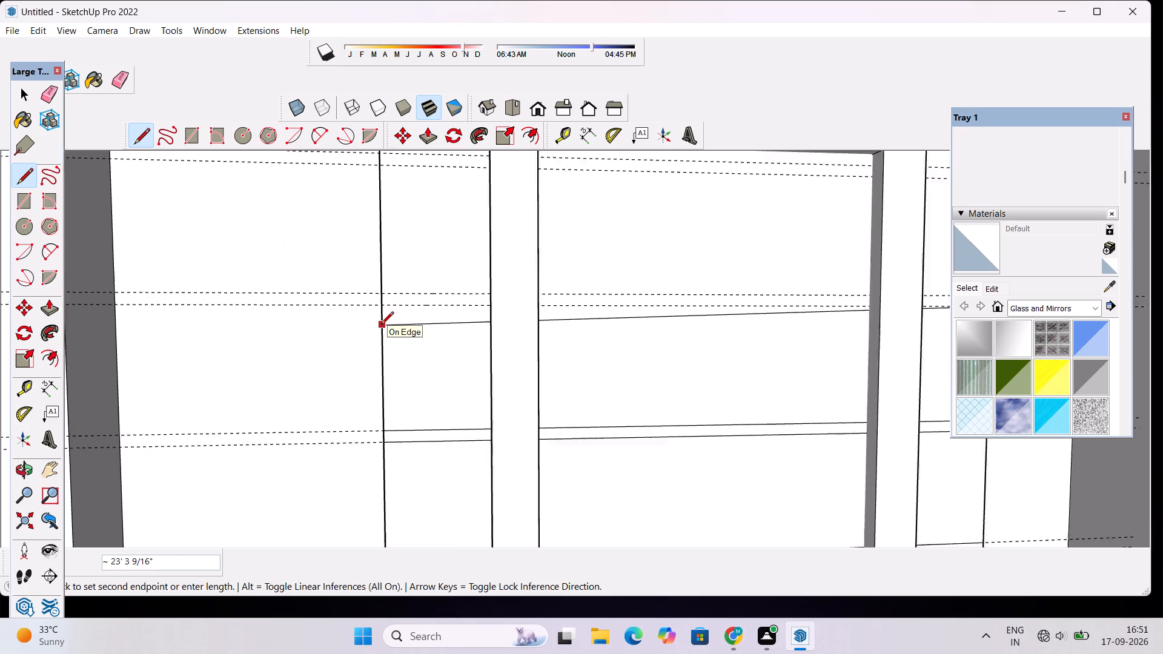
pyautogui.scroll(2, 381, 325)
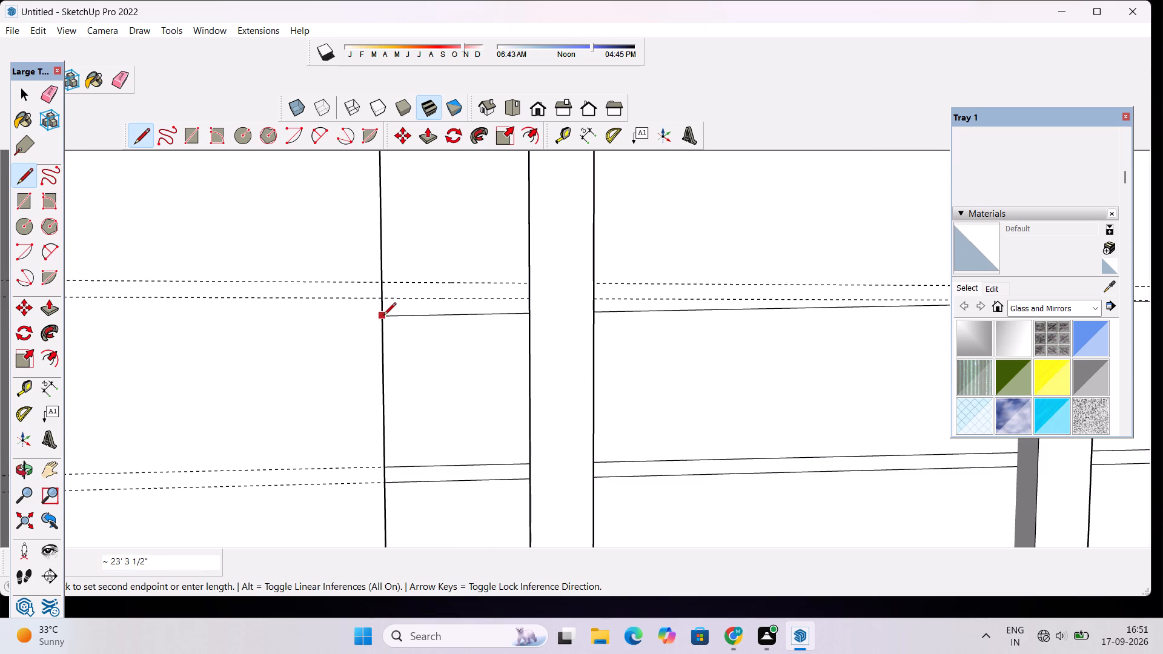
pyautogui.scroll(-4, 323, 299)
pyautogui.scroll(4, 402, 294)
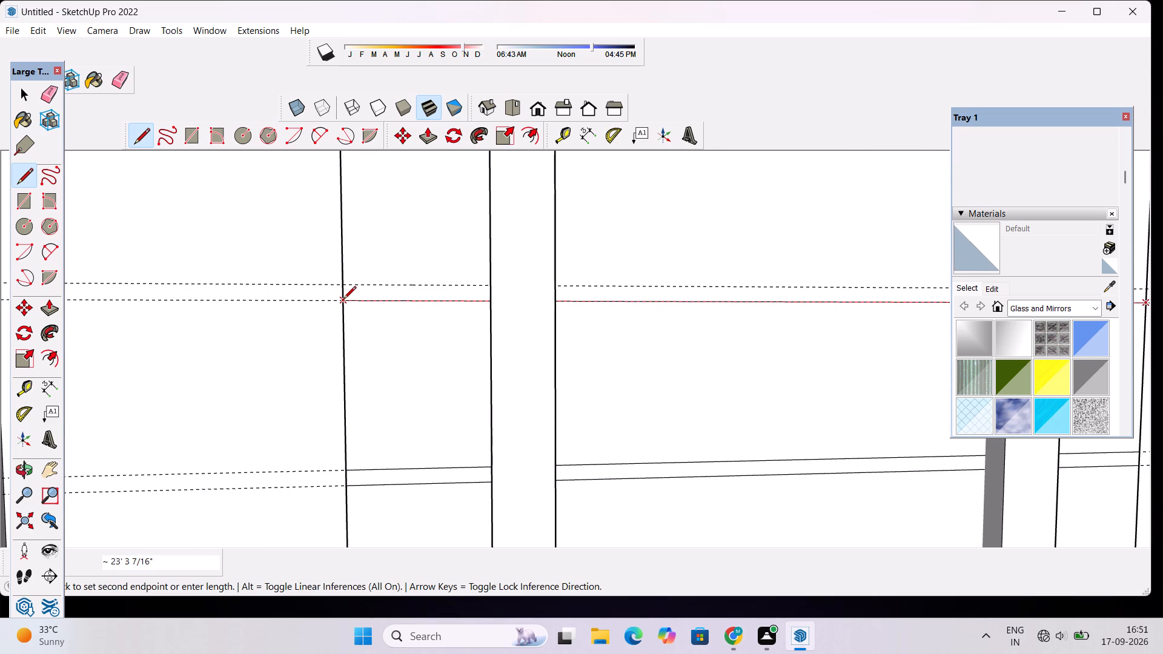
pyautogui.click(343, 300)
pyautogui.click(340, 285)
pyautogui.scroll(-3, 311, 288)
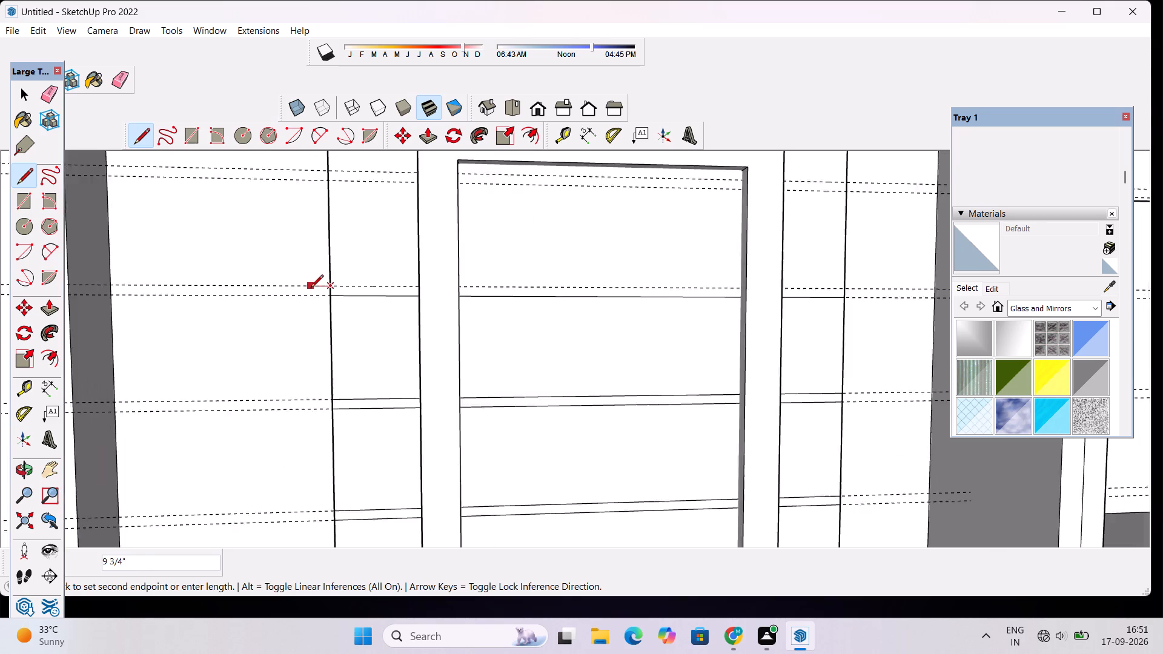
pyautogui.scroll(-7, 311, 288)
pyautogui.scroll(4, 629, 285)
pyautogui.click(669, 286)
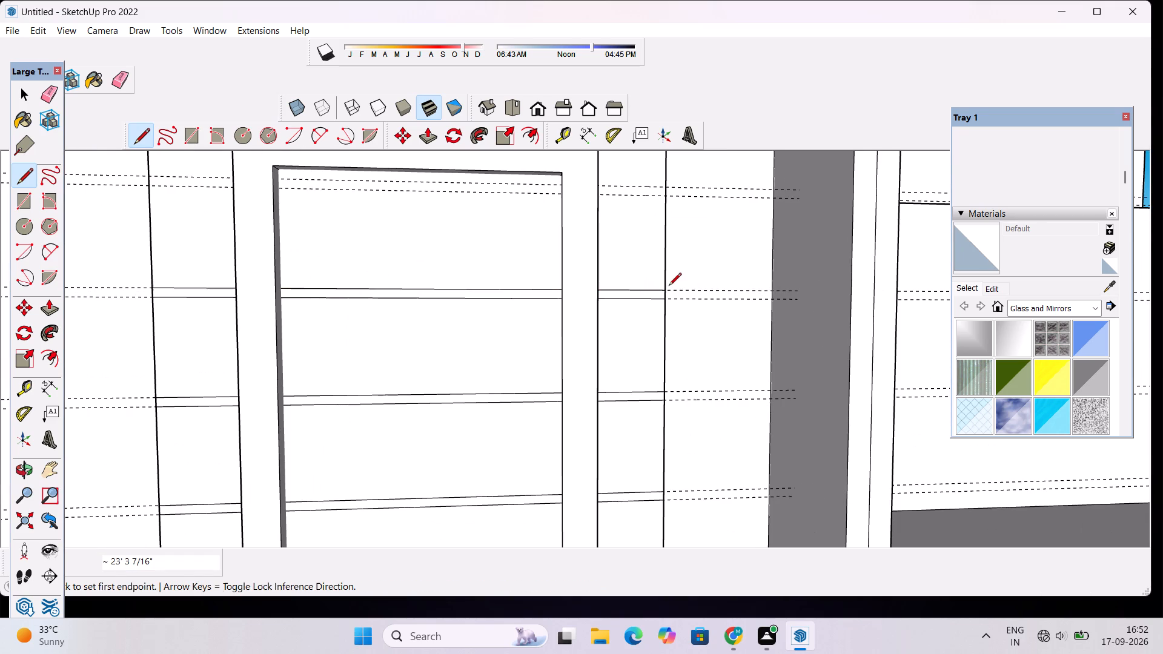
# Draw two lines across the wall panel along the guide pair just under the window opening's top edge, each about 23' 3" long.
pyautogui.click(664, 196)
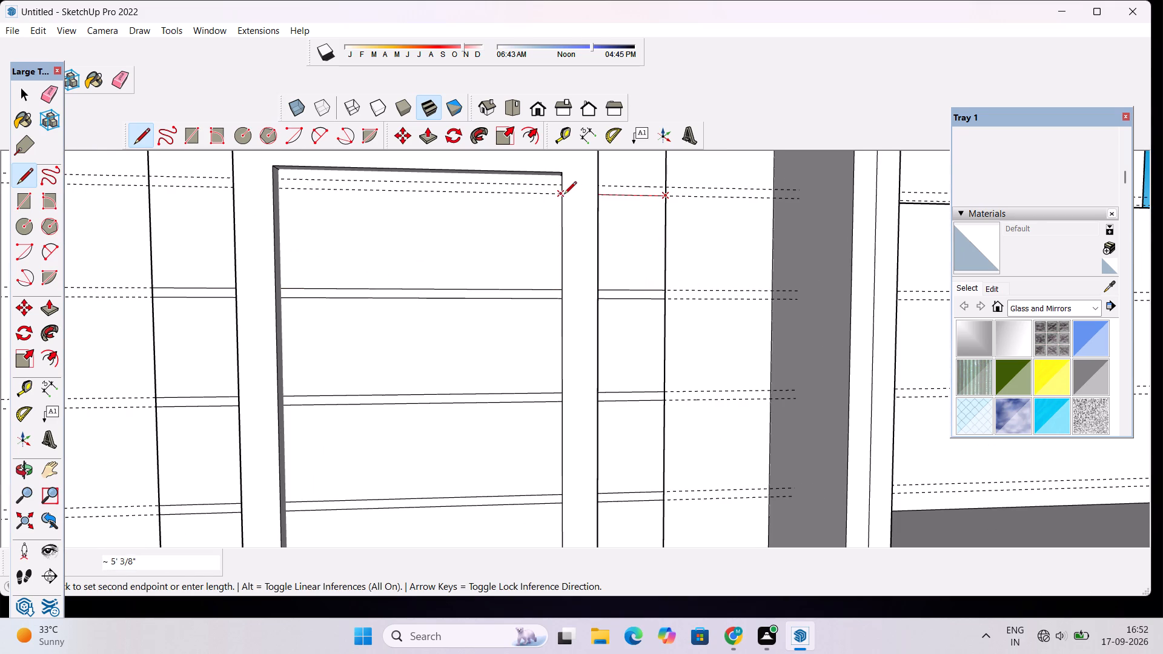
pyautogui.scroll(-5, 494, 194)
pyautogui.scroll(4, 299, 197)
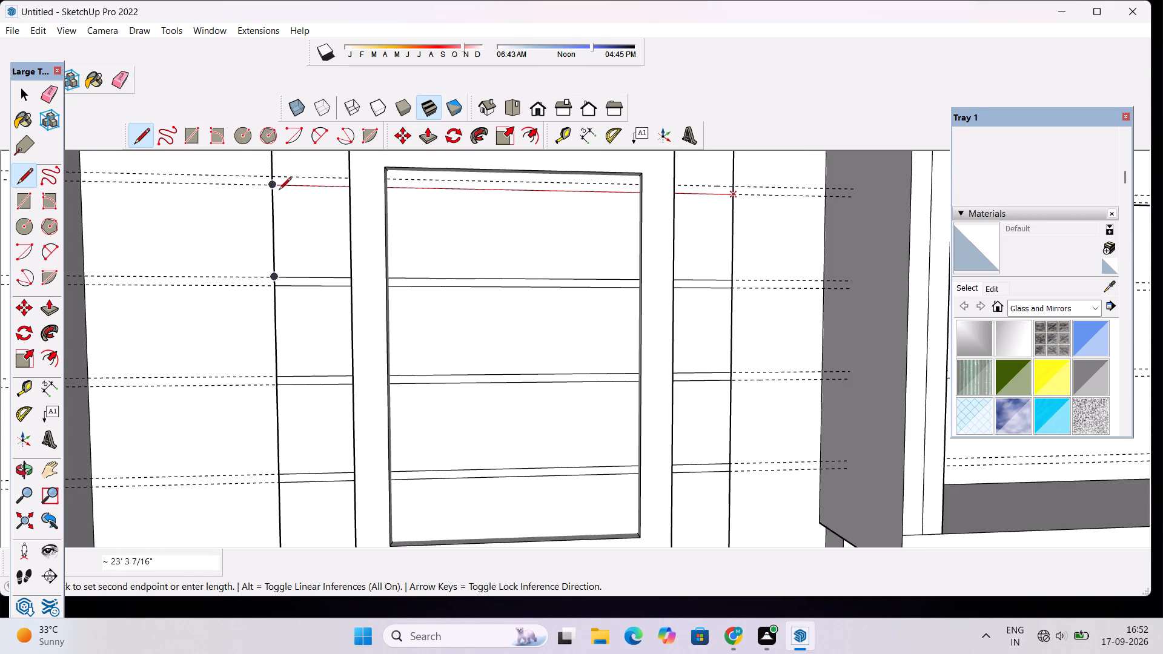
pyautogui.click(274, 187)
pyautogui.click(273, 172)
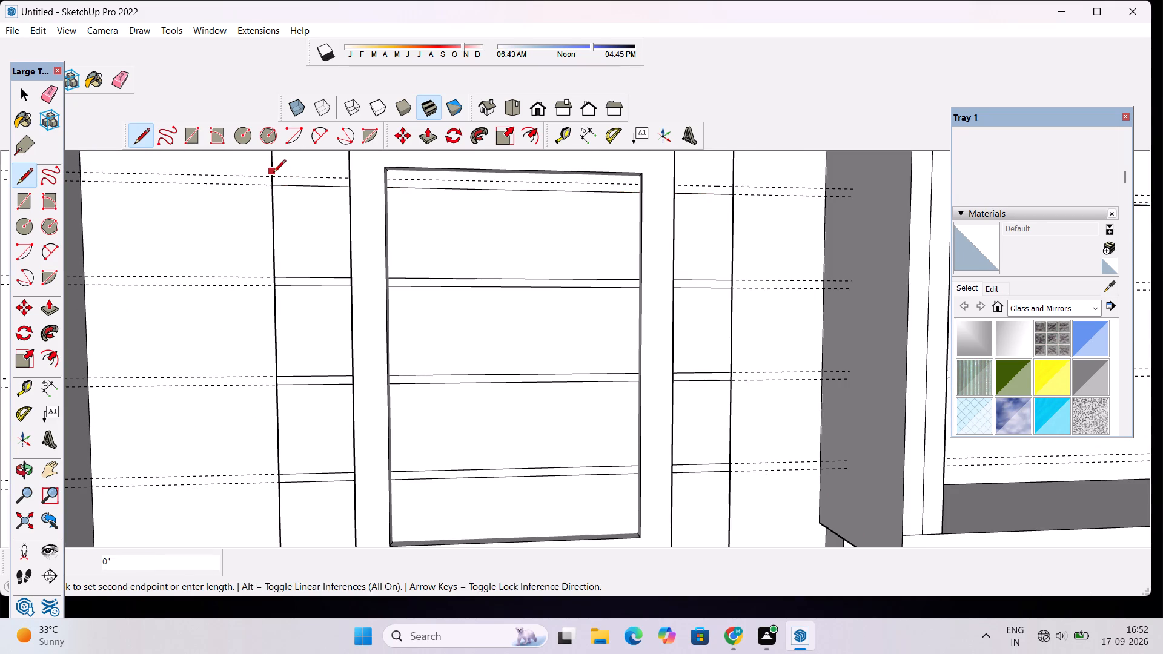
pyautogui.press('space')
pyautogui.press('l')
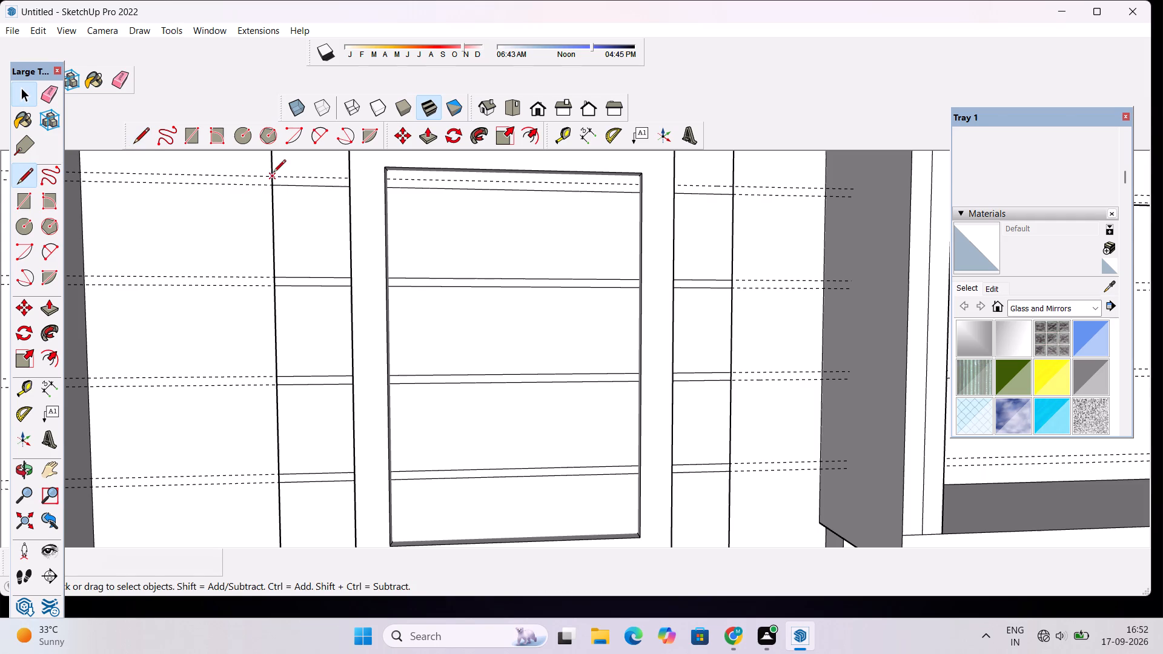
pyautogui.click(271, 176)
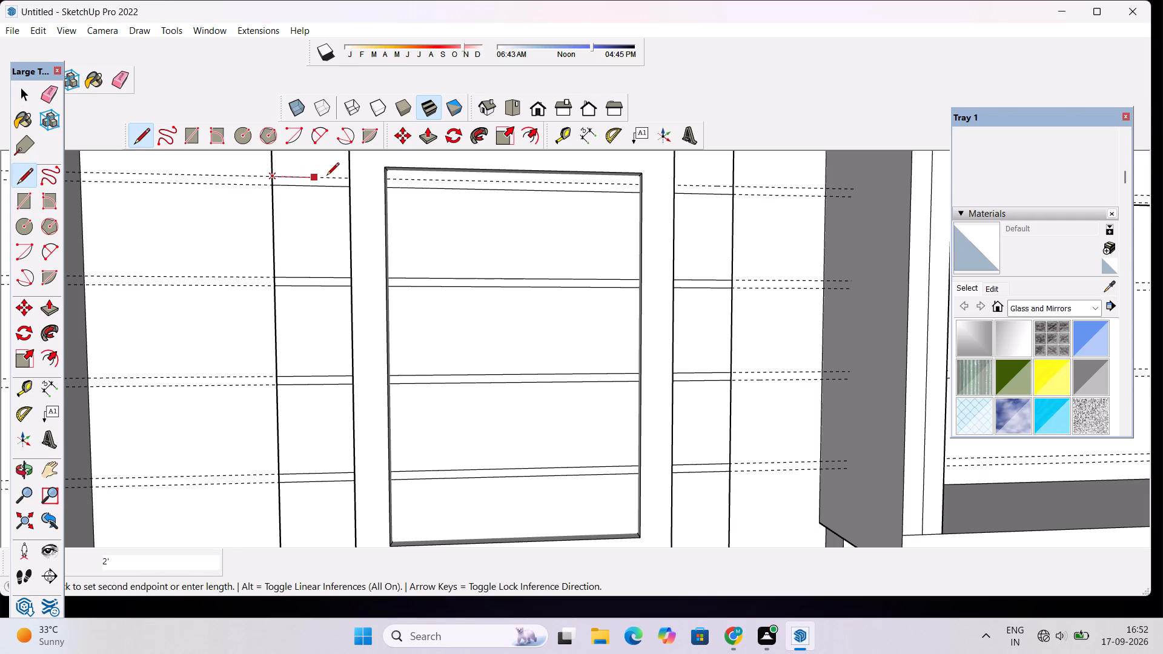
pyautogui.scroll(-17, 326, 176)
pyautogui.scroll(4, 422, 165)
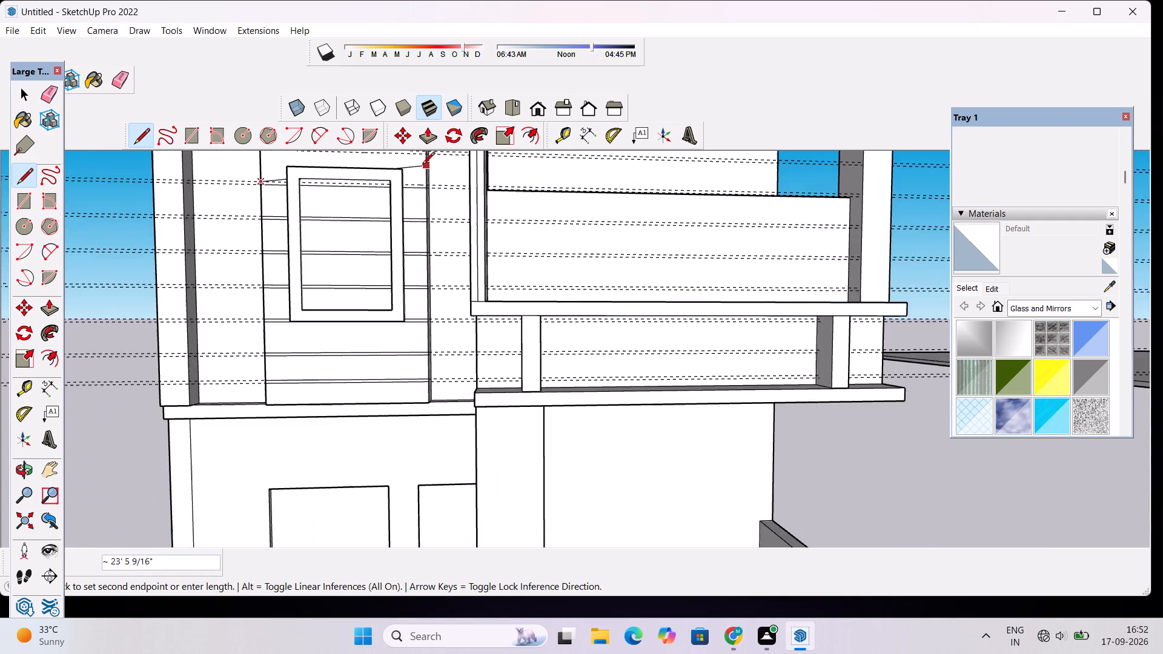
pyautogui.scroll(9, 422, 165)
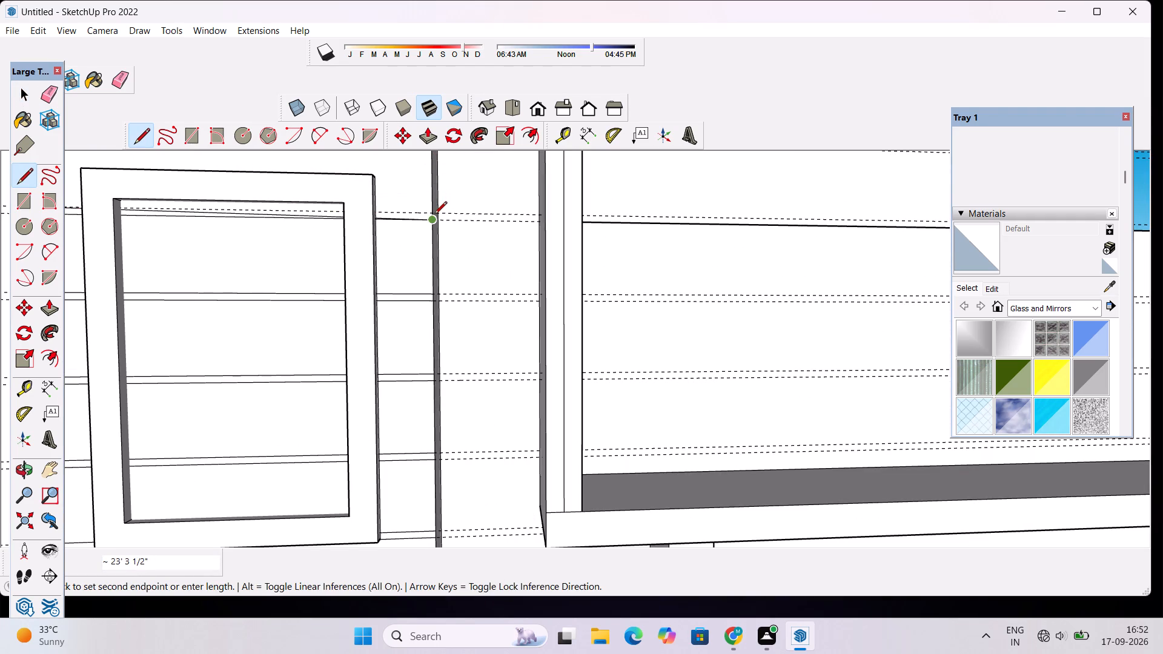
pyautogui.click(432, 211)
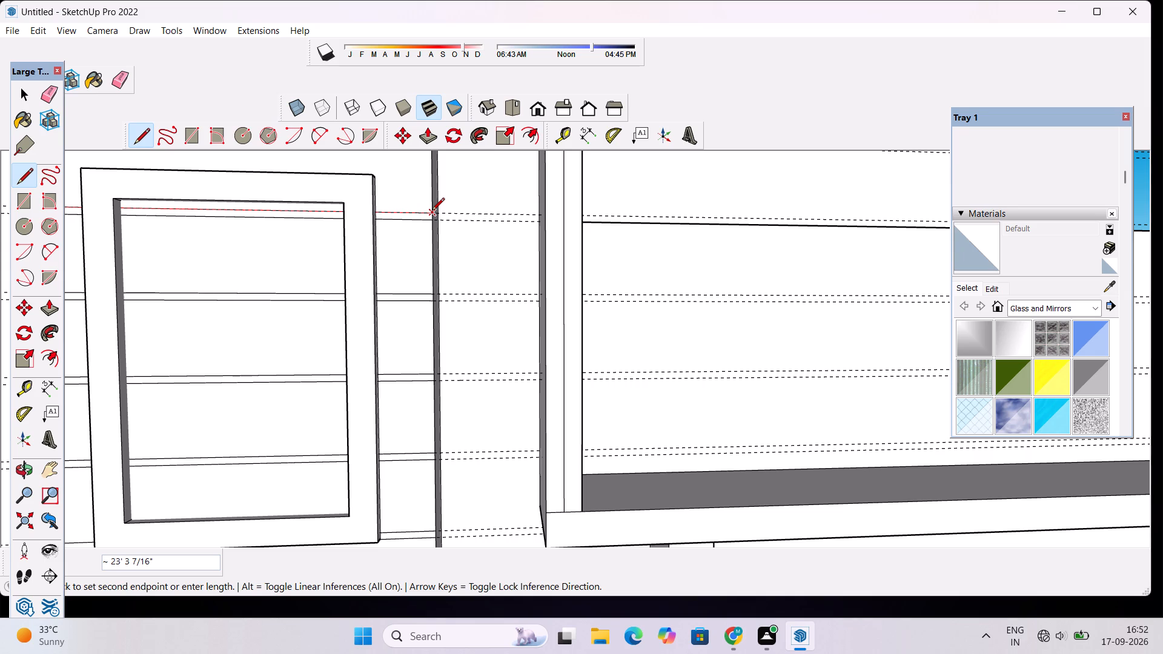
# Draw two edge-to-edge lines across the wall panel along the first guide pair above the window frame, each about 23' 3" long.
pyautogui.press('o')
pyautogui.scroll(-1, 401, 243)
pyautogui.keyDown('shift'); pyautogui.moveTo(400, 238); pyautogui.dragTo(429, 345); pyautogui.keyUp('shift')
pyautogui.scroll(-6, 425, 307)
pyautogui.keyDown('shift'); pyautogui.moveTo(437, 302); pyautogui.dragTo(479, 388); pyautogui.keyUp('shift')
pyautogui.scroll(3, 386, 398)
pyautogui.keyDown('shift'); pyautogui.moveTo(408, 371); pyautogui.dragTo(426, 378); pyautogui.keyUp('shift')
pyautogui.scroll(1, 426, 378)
pyautogui.press('l')
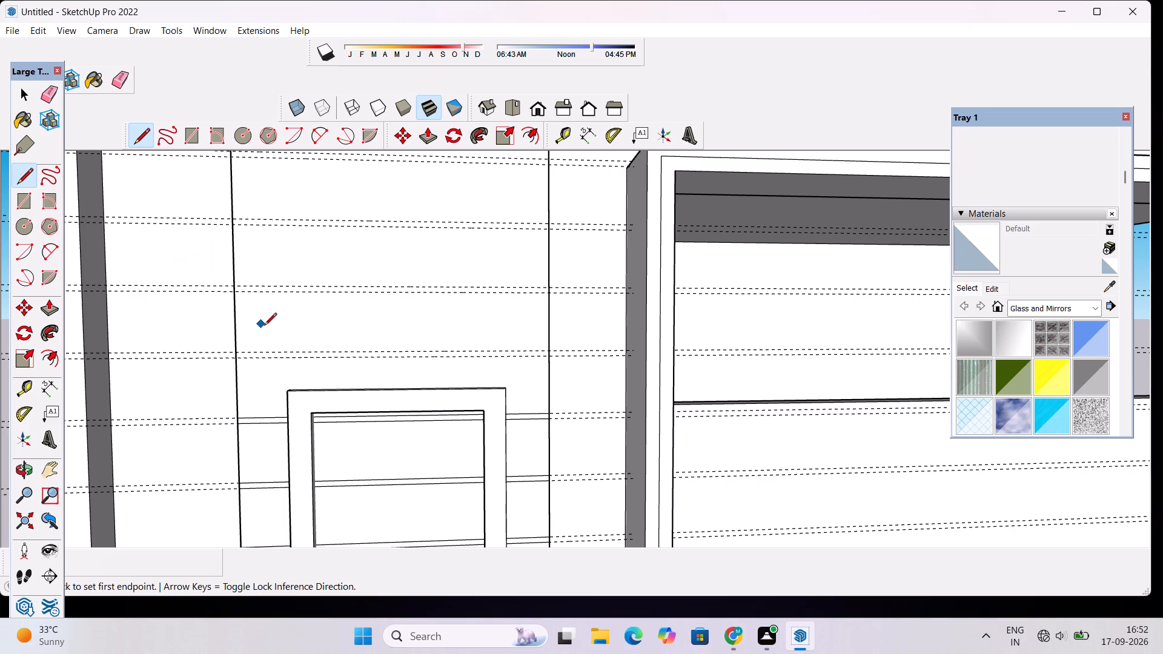
pyautogui.scroll(-1, 307, 319)
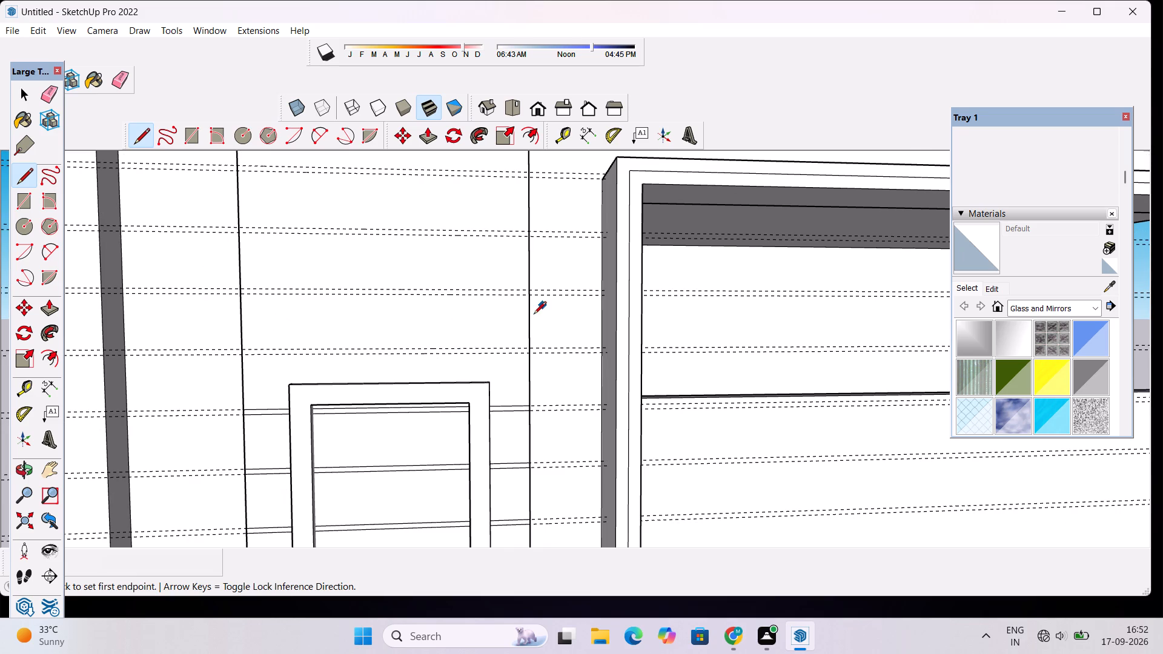
pyautogui.scroll(6, 529, 369)
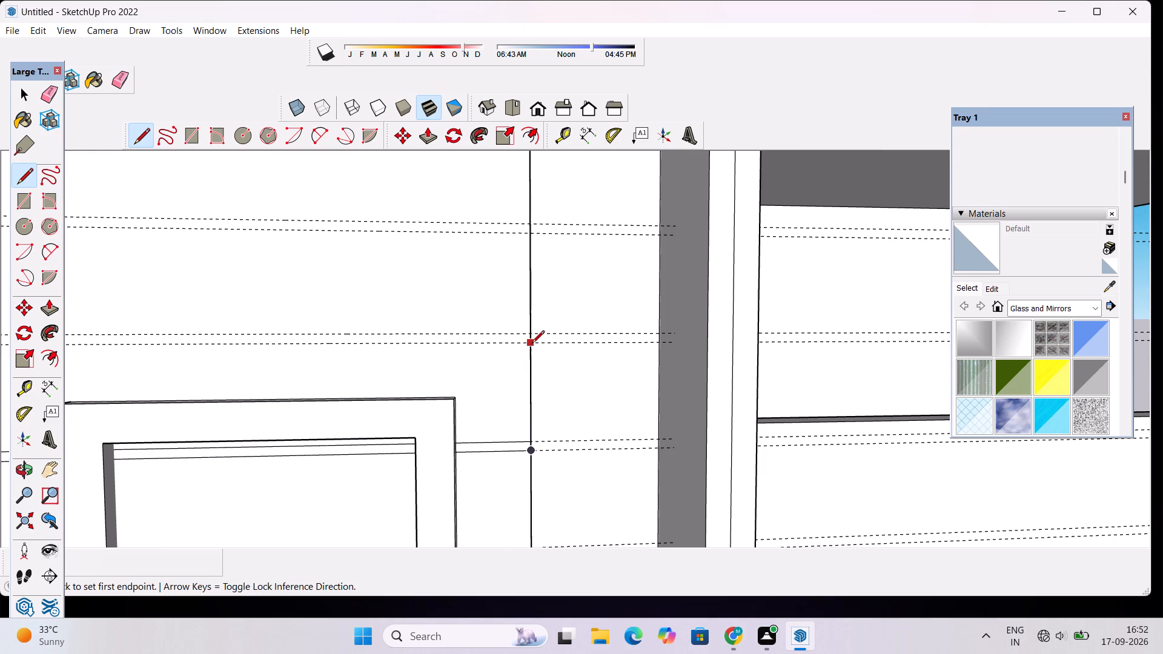
pyautogui.click(532, 344)
pyautogui.scroll(-7, 490, 348)
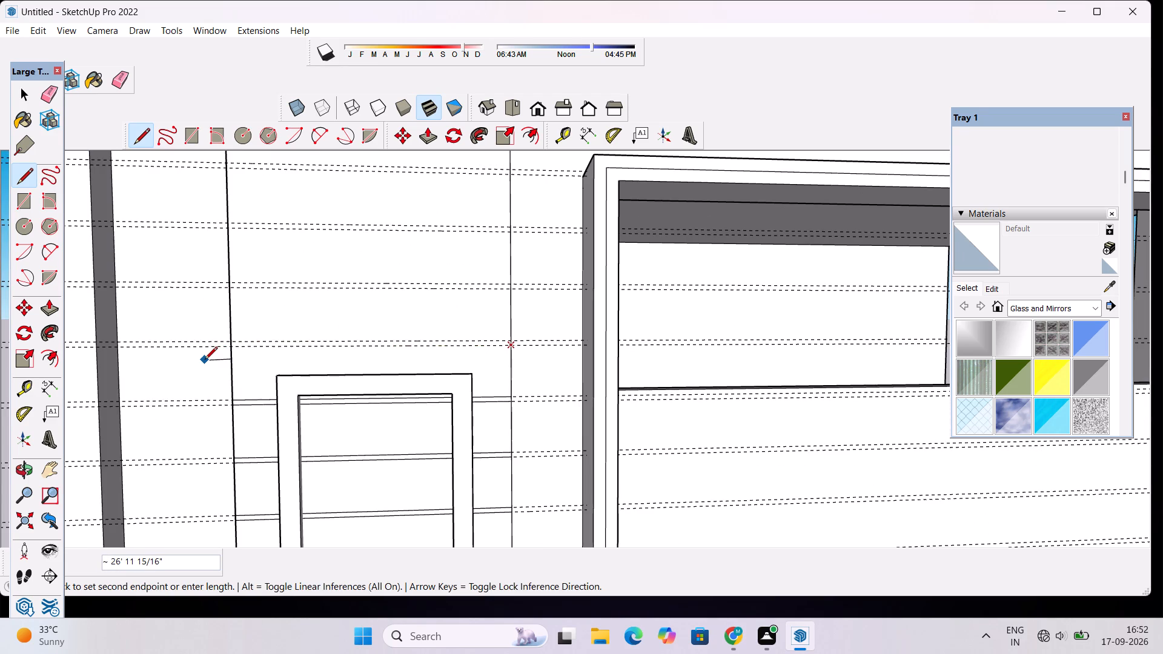
pyautogui.scroll(7, 205, 360)
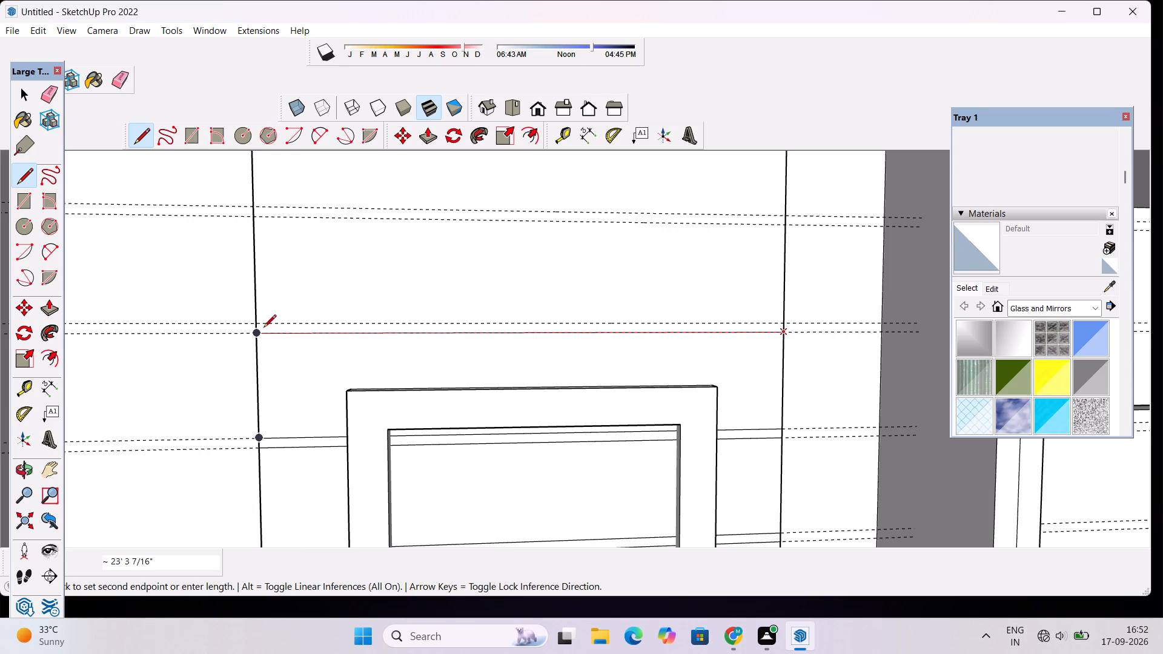
pyautogui.click(258, 331)
pyautogui.click(256, 321)
pyautogui.scroll(-2, 326, 321)
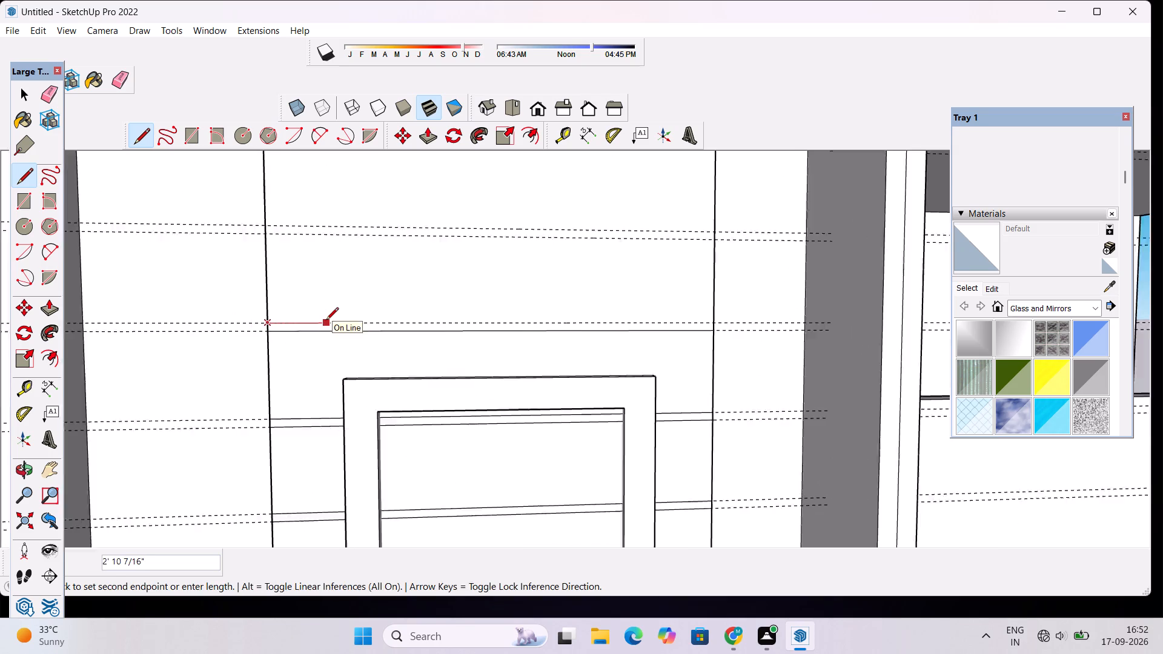
pyautogui.scroll(-5, 326, 321)
pyautogui.scroll(8, 611, 319)
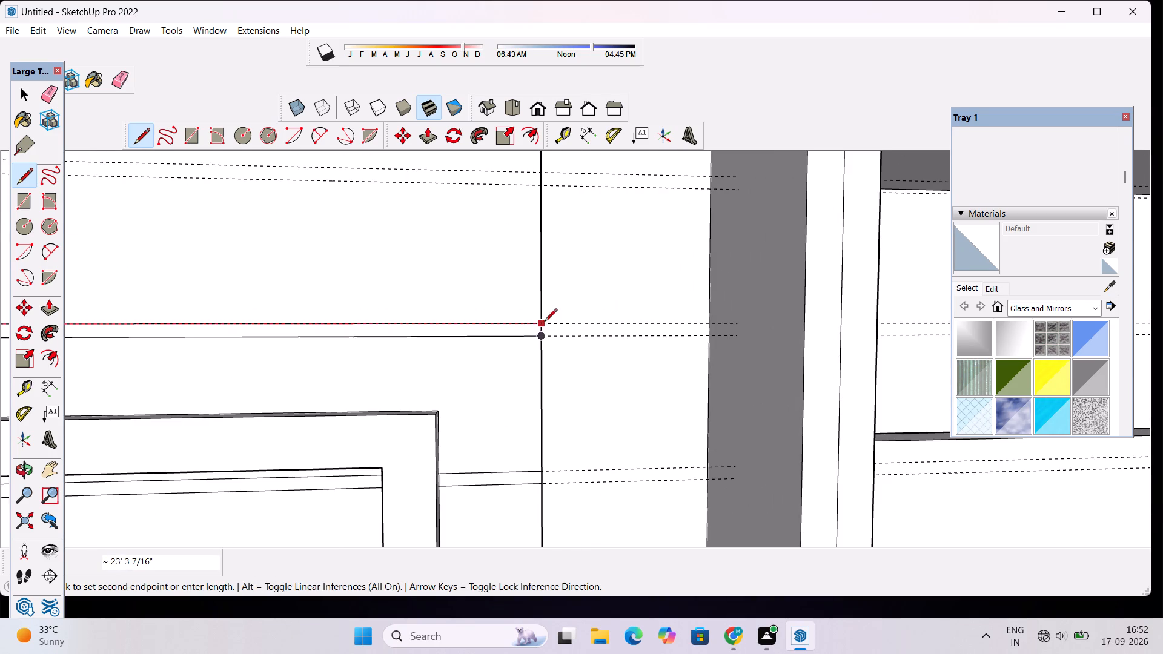
pyautogui.click(539, 325)
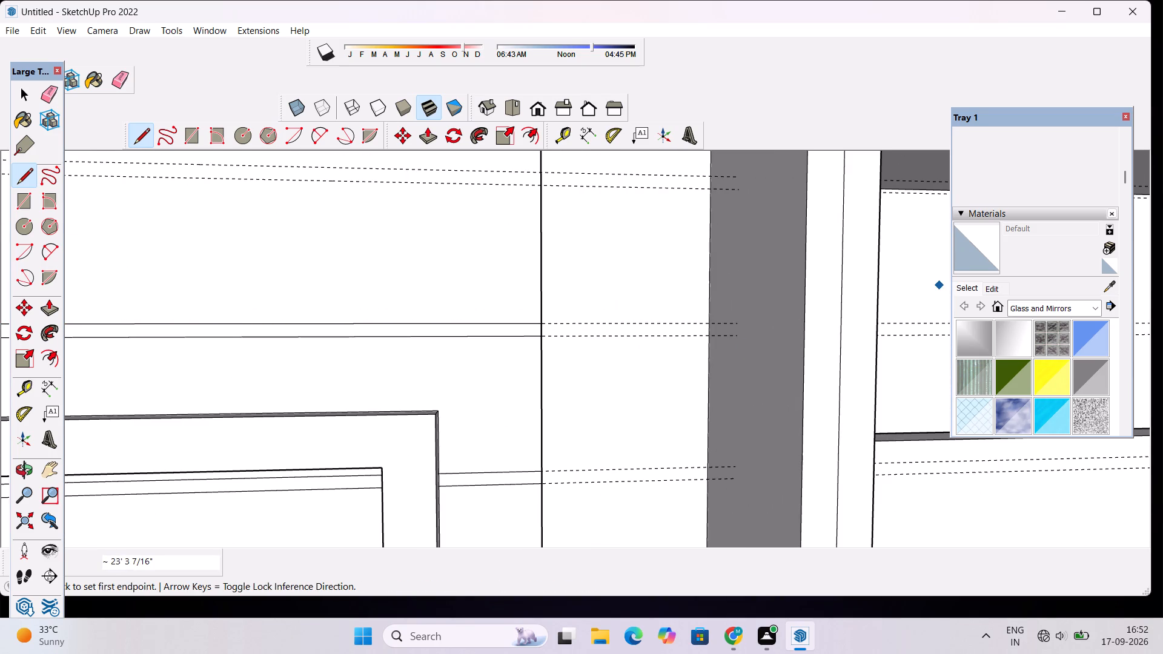
# Draw two edge-to-edge lines across the wall panel along the second guide pair above the window frame, each about 23' 3" long.
pyautogui.scroll(-11, 491, 389)
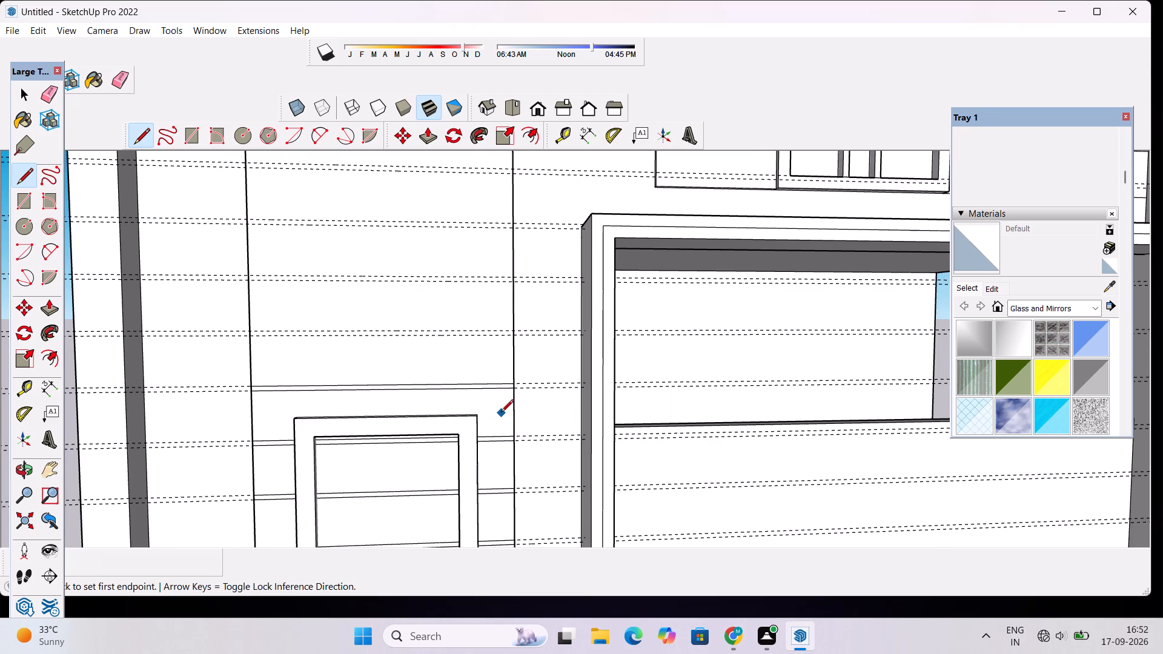
pyautogui.scroll(5, 515, 334)
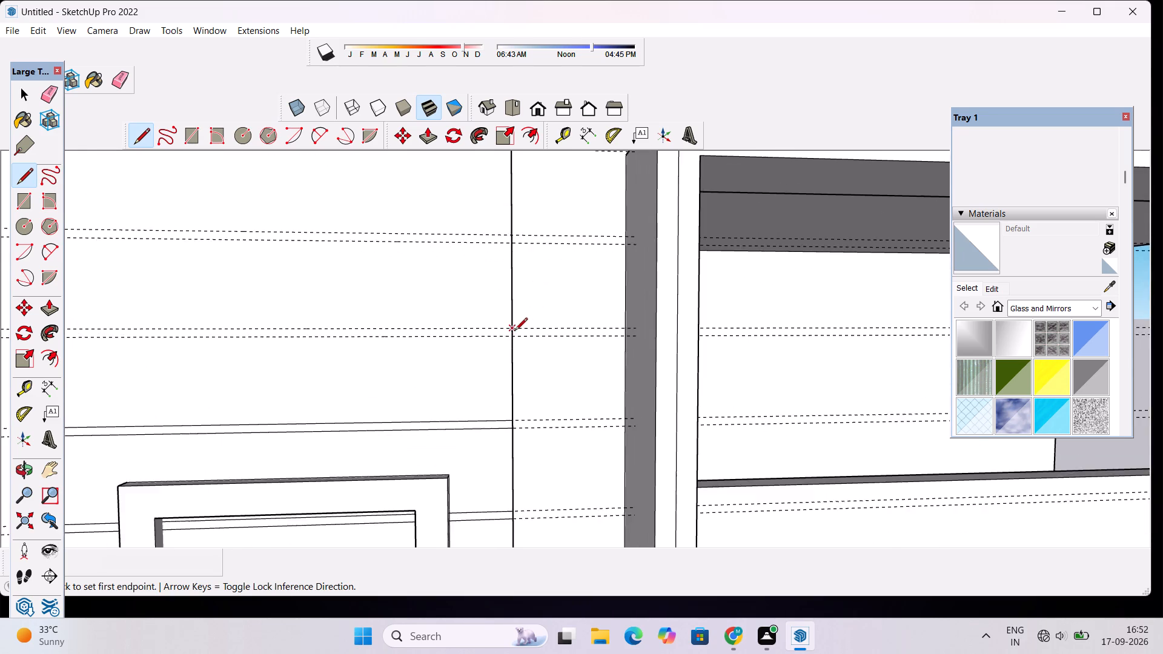
pyautogui.scroll(4, 515, 331)
pyautogui.click(508, 340)
pyautogui.scroll(-8, 515, 329)
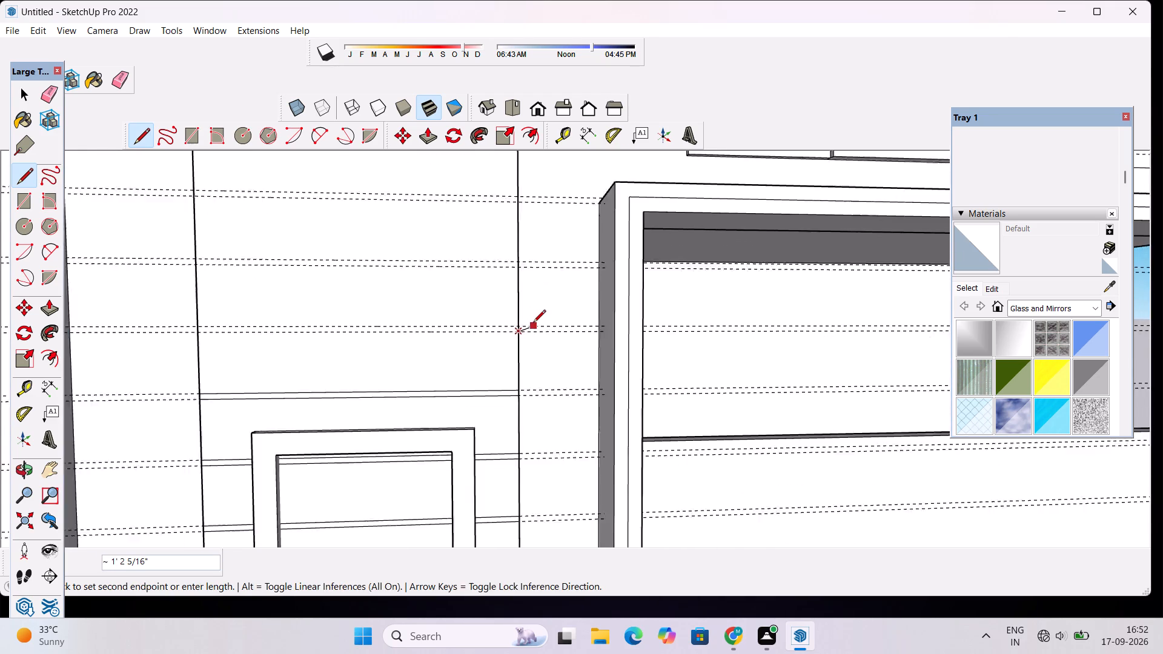
pyautogui.scroll(-2, 533, 323)
pyautogui.scroll(7, 273, 341)
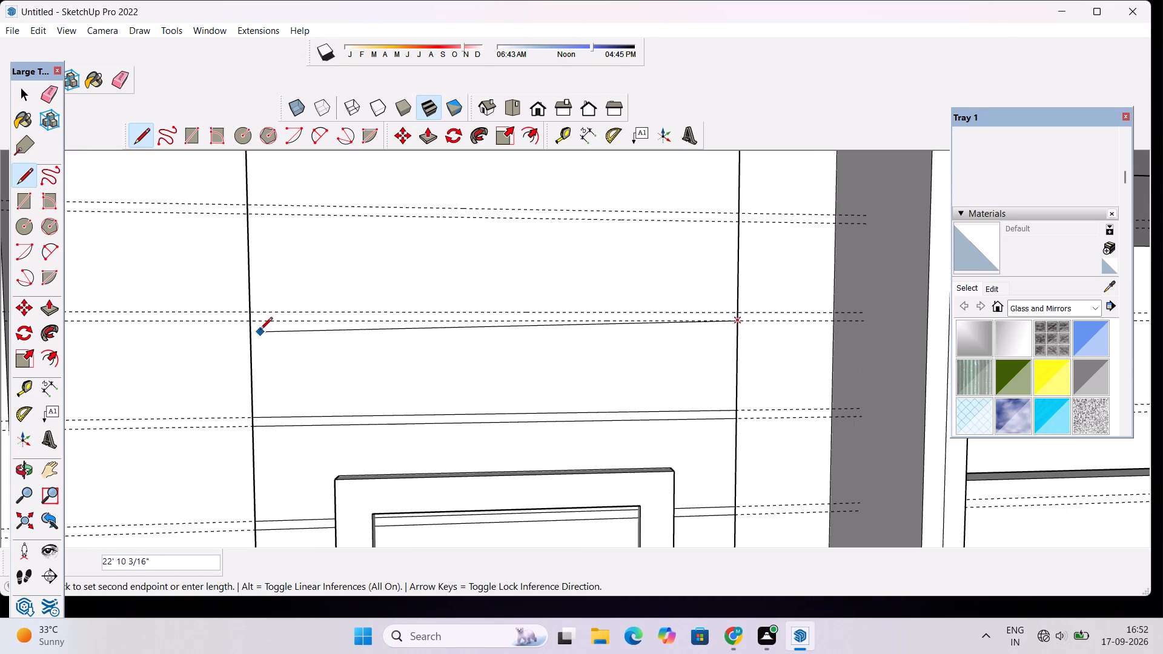
pyautogui.click(248, 322)
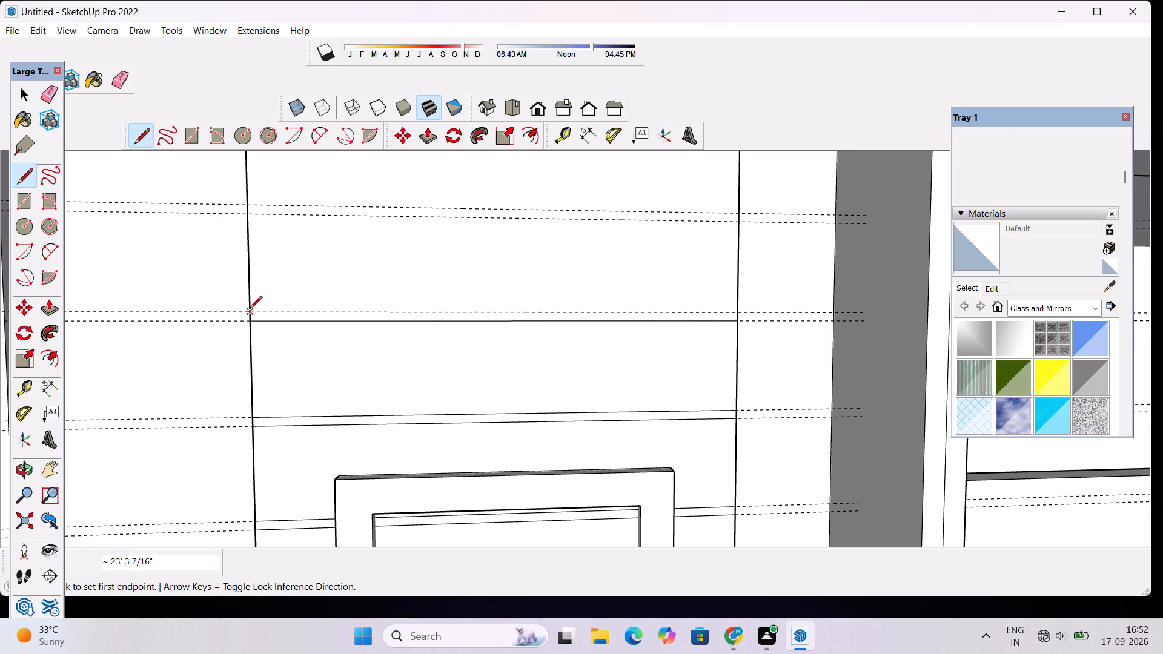
pyautogui.click(250, 309)
pyautogui.scroll(-6, 313, 303)
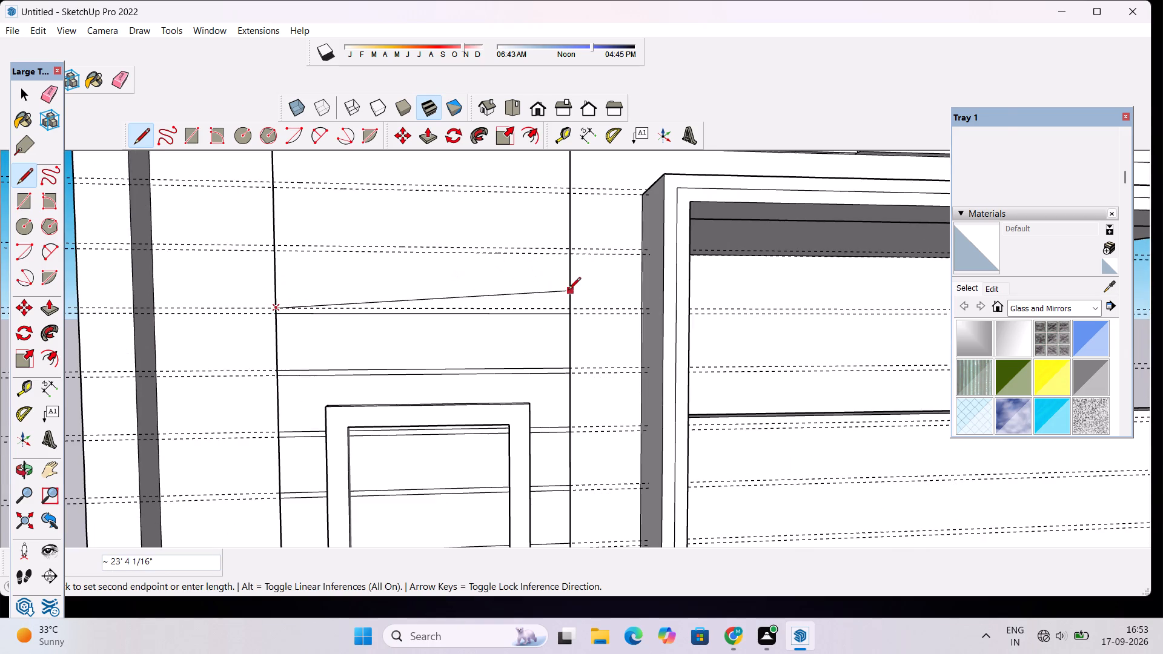
pyautogui.scroll(6, 568, 291)
pyautogui.click(573, 324)
# Draw two edge-to-edge lines across the wall panel along the third guide pair above the window frame, each about 23' 3" long.
pyautogui.scroll(-3, 399, 336)
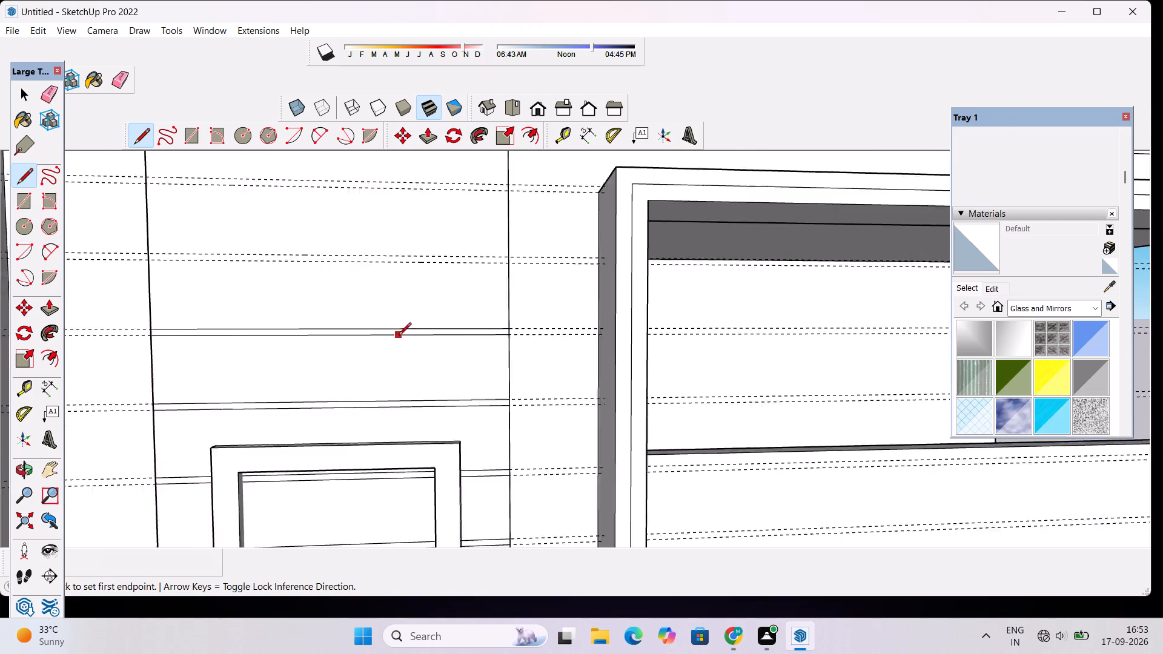
pyautogui.scroll(-5, 399, 336)
pyautogui.scroll(12, 488, 233)
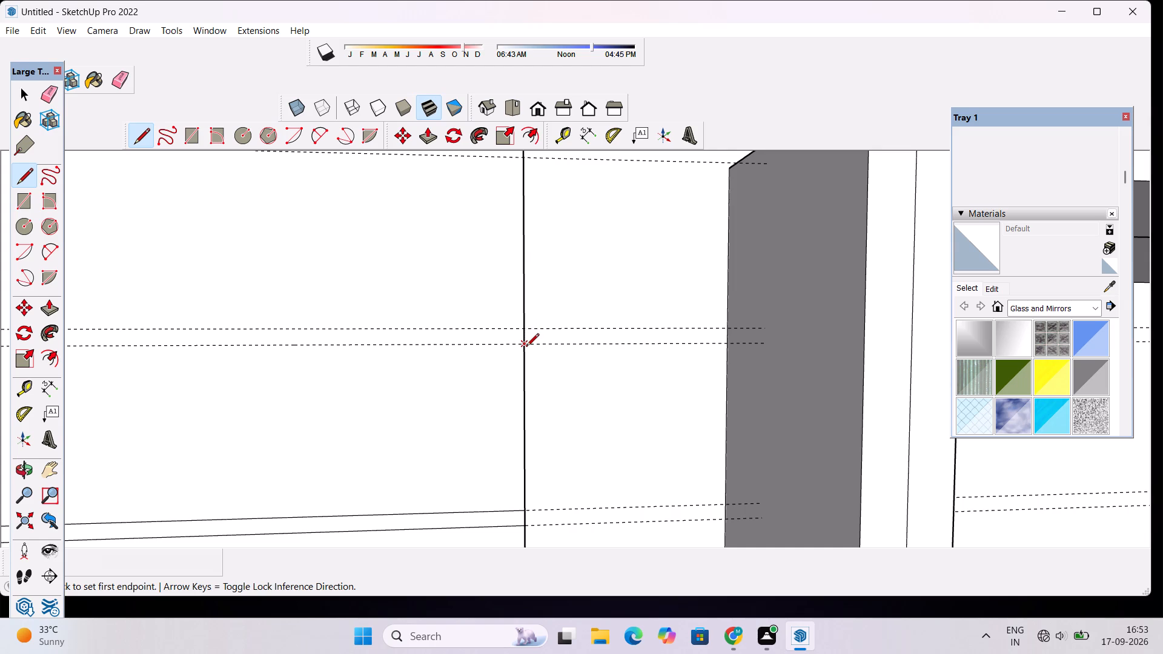
pyautogui.click(525, 345)
pyautogui.scroll(-9, 462, 337)
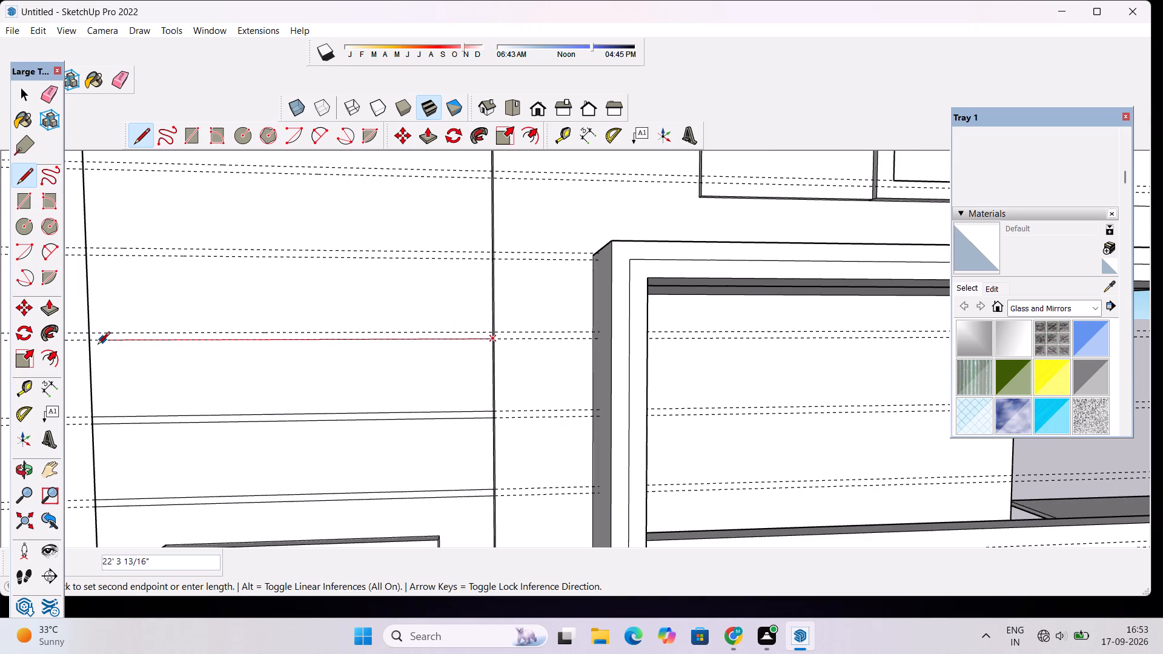
pyautogui.click(88, 342)
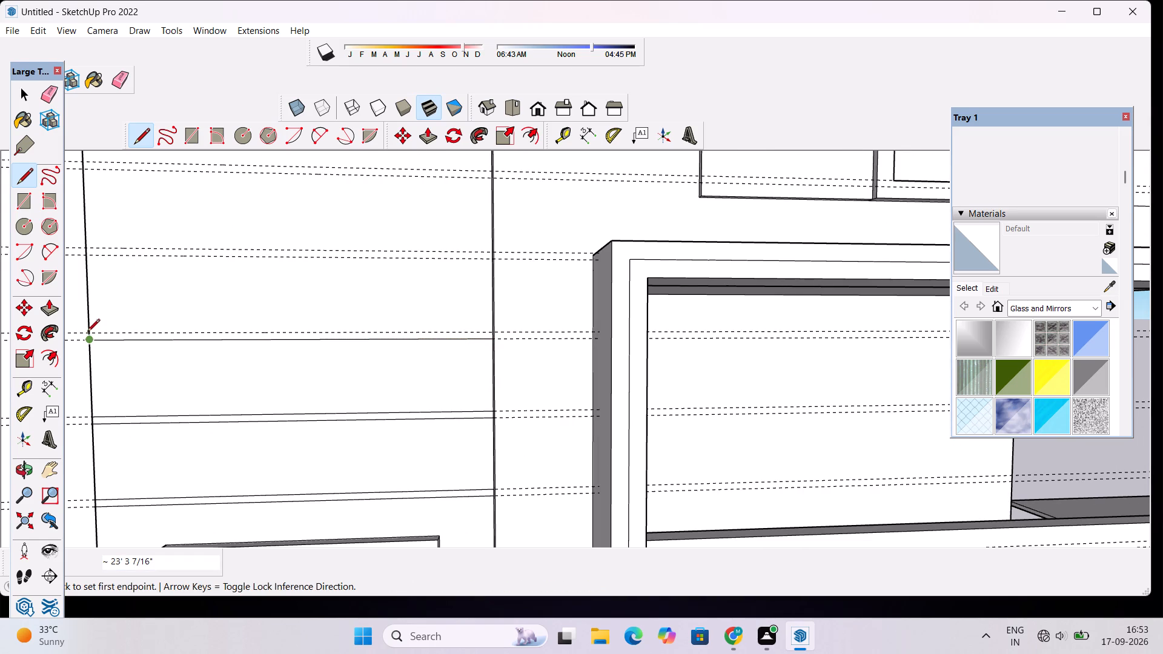
pyautogui.scroll(7, 87, 334)
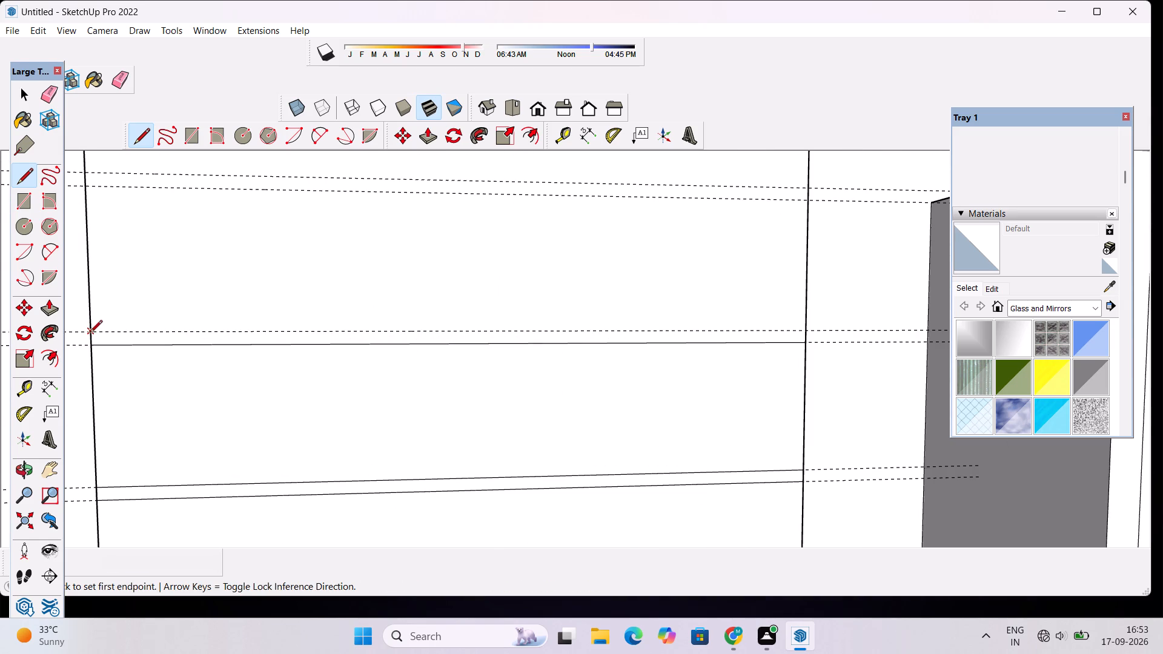
pyautogui.click(90, 334)
pyautogui.scroll(-11, 147, 334)
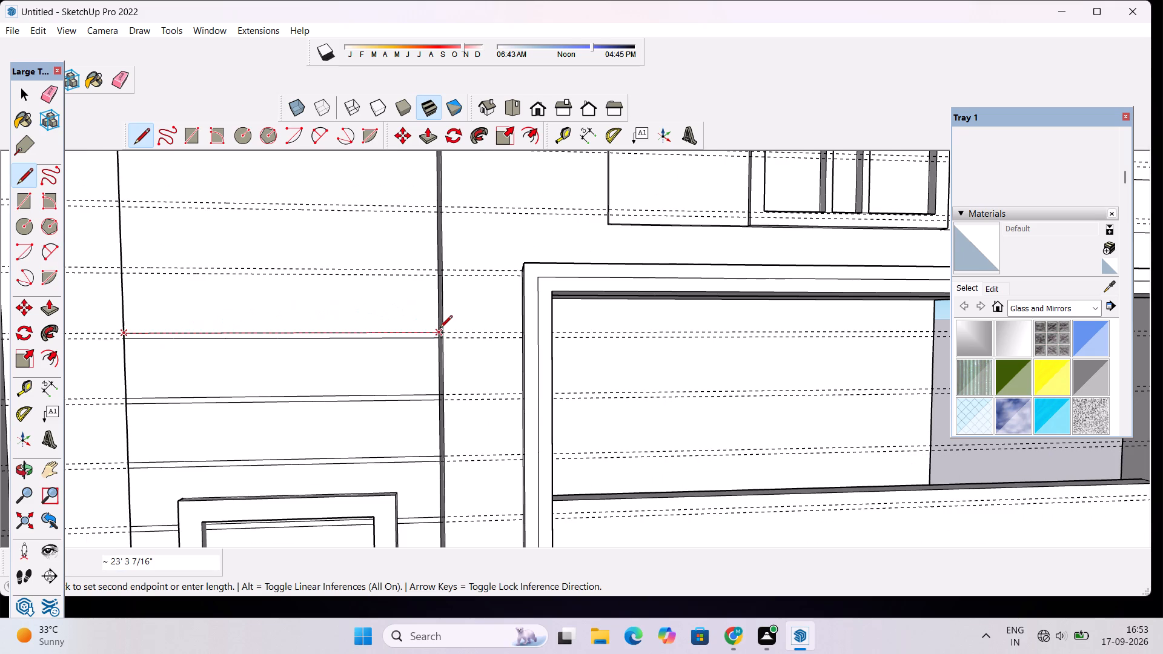
pyautogui.click(440, 329)
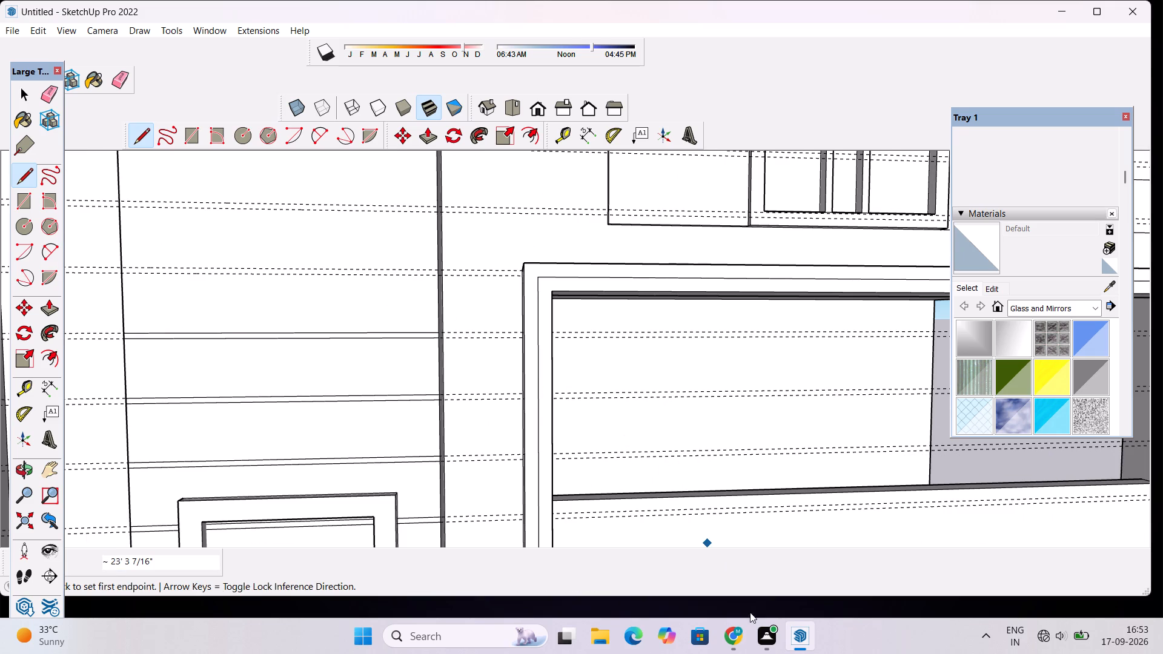
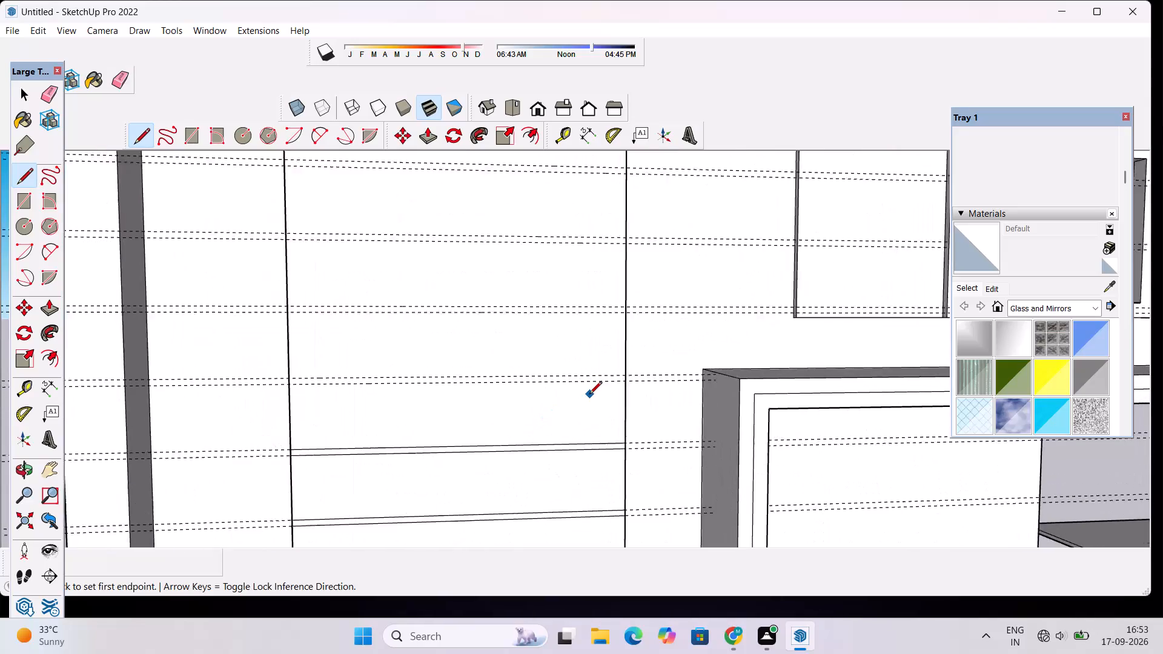
# Draw two edge-to-edge lines across the wall panel along the fourth guide pair above the window frame, each about 23' 3" long.
pyautogui.scroll(11, 628, 369)
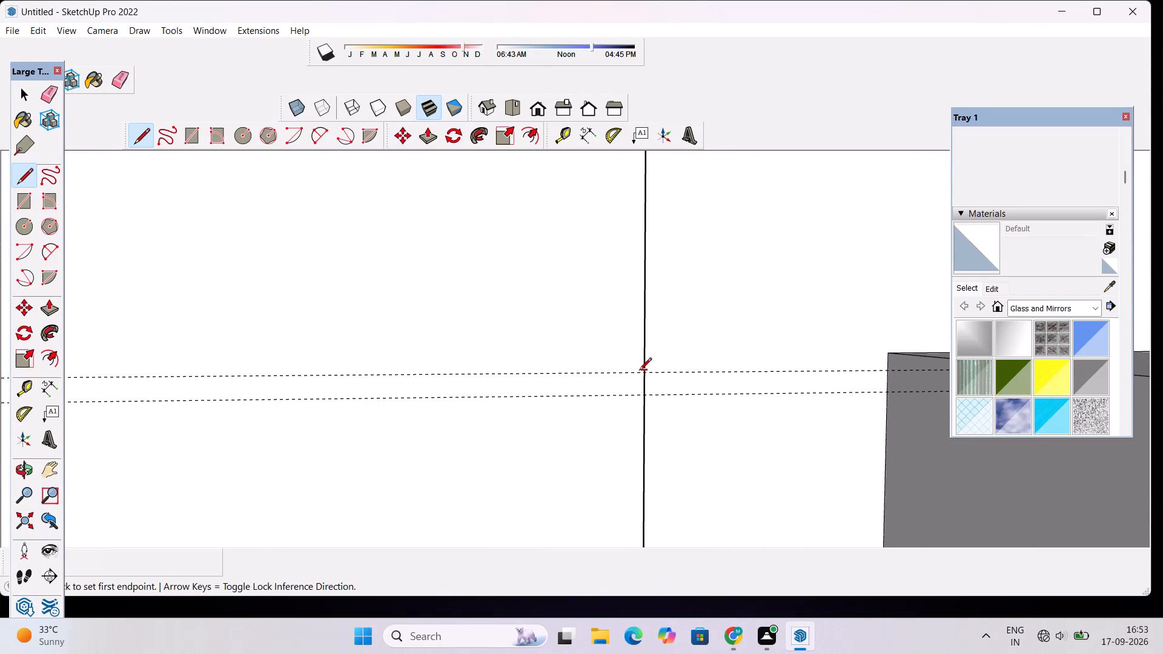
pyautogui.click(646, 374)
pyautogui.scroll(-7, 654, 371)
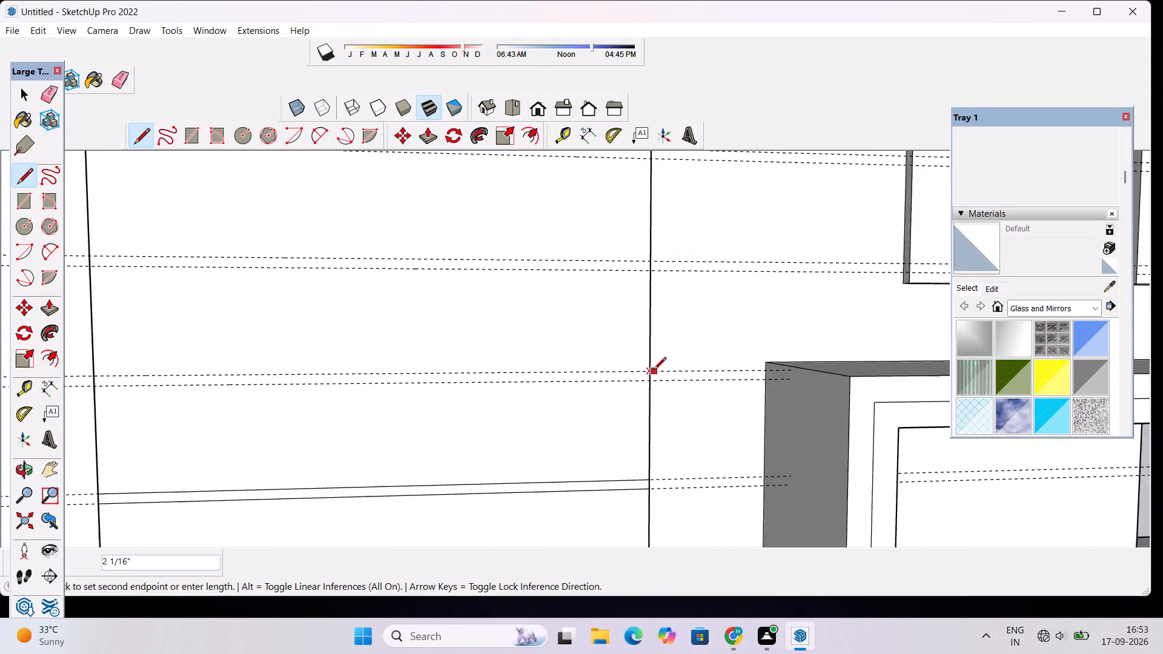
pyautogui.scroll(-6, 654, 371)
pyautogui.scroll(4, 361, 375)
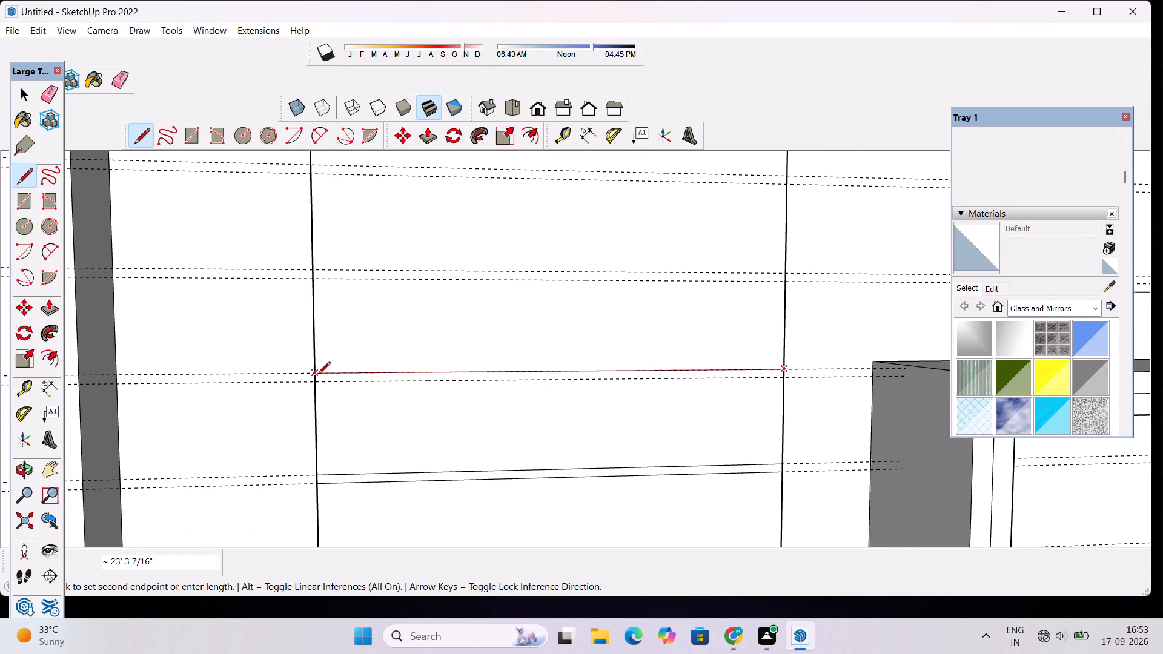
pyautogui.click(318, 375)
pyautogui.click(315, 383)
pyautogui.scroll(-9, 384, 376)
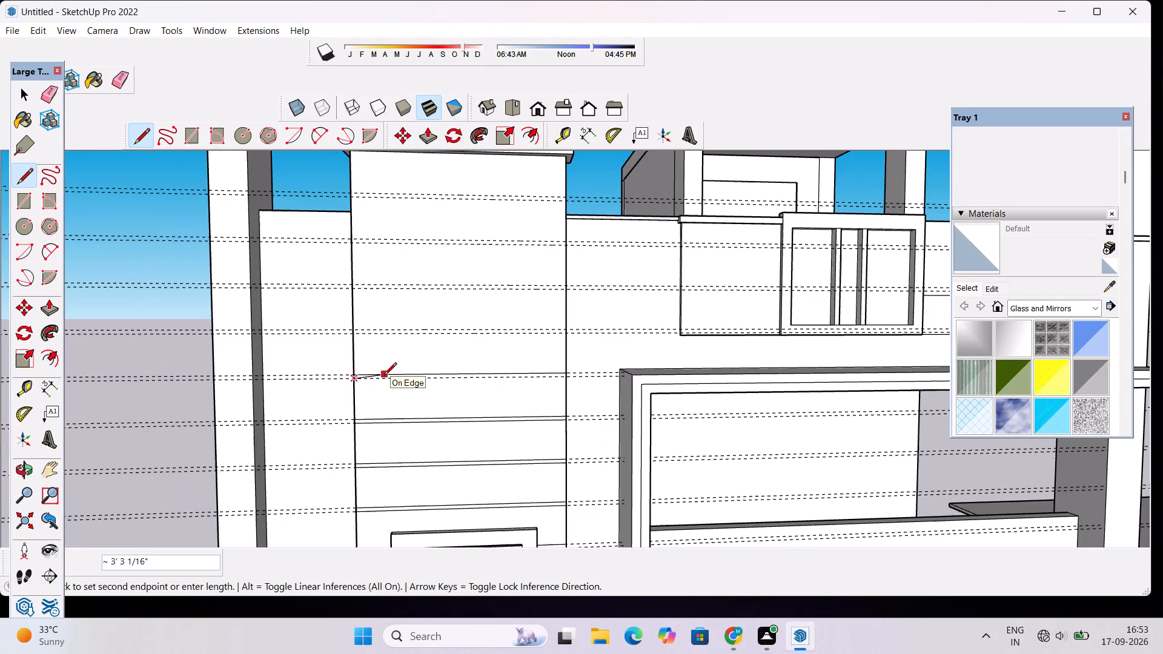
pyautogui.scroll(9, 569, 377)
pyautogui.click(563, 380)
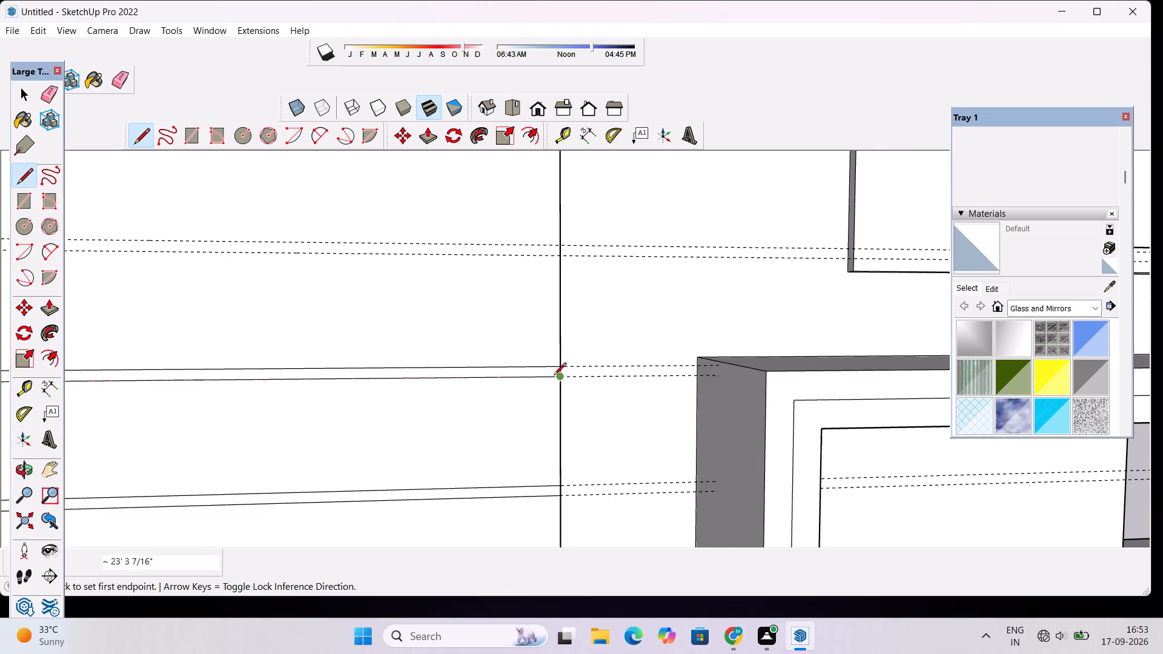
# Draw two edge-to-edge lines across the wall panel along the fifth guide pair above the window frame, each about 23' 3" long.
pyautogui.click(562, 255)
pyautogui.scroll(-6, 506, 293)
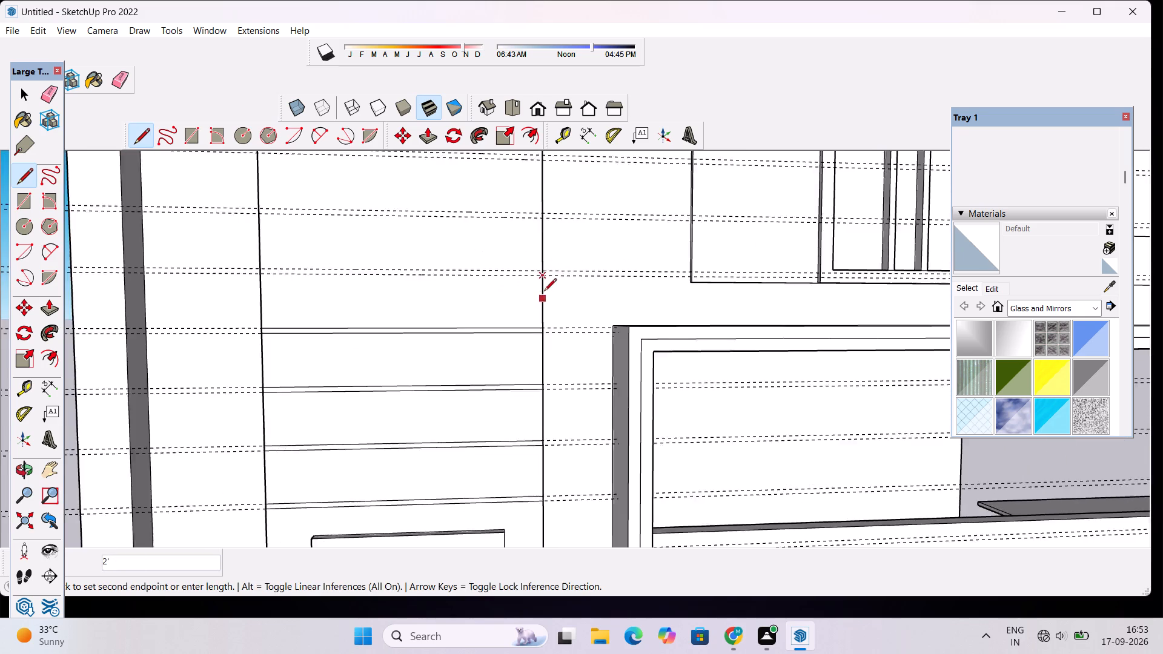
pyautogui.scroll(-6, 544, 292)
pyautogui.scroll(8, 343, 262)
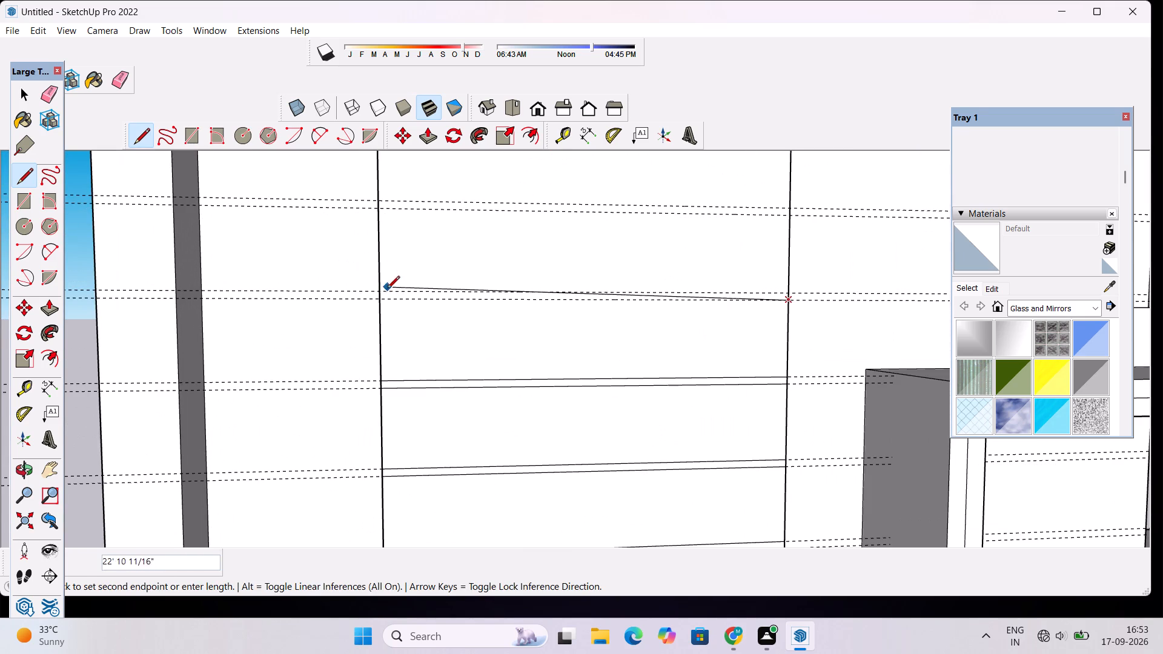
pyautogui.click(378, 301)
pyautogui.scroll(8, 375, 291)
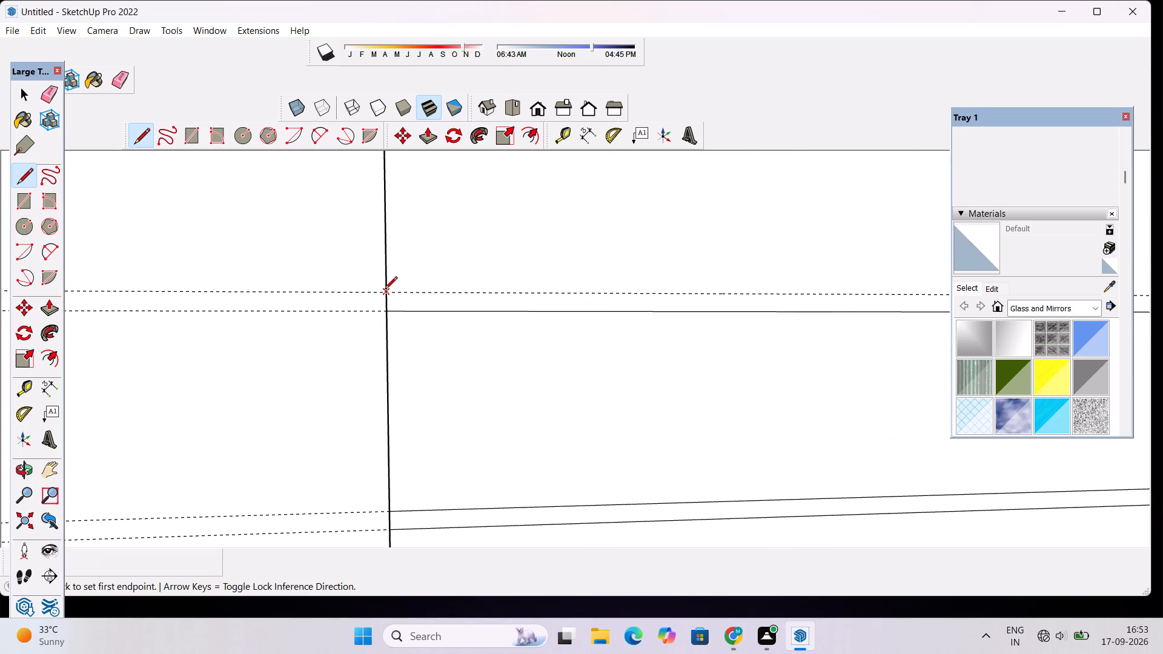
pyautogui.click(386, 295)
pyautogui.scroll(-9, 265, 296)
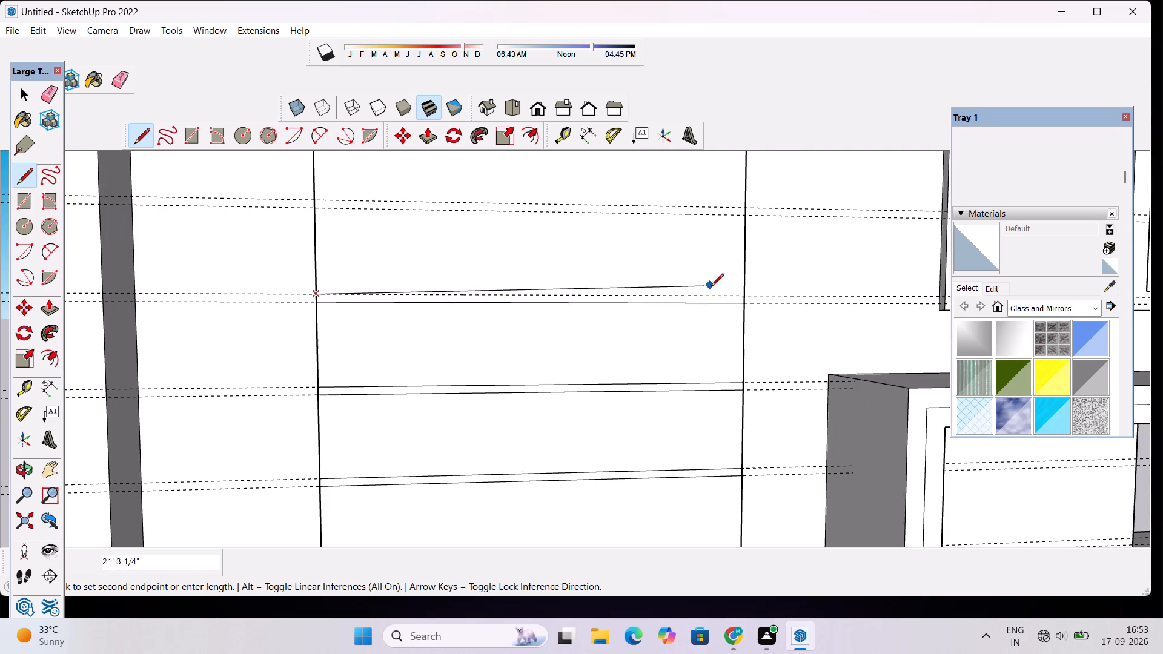
pyautogui.scroll(4, 737, 294)
pyautogui.click(749, 294)
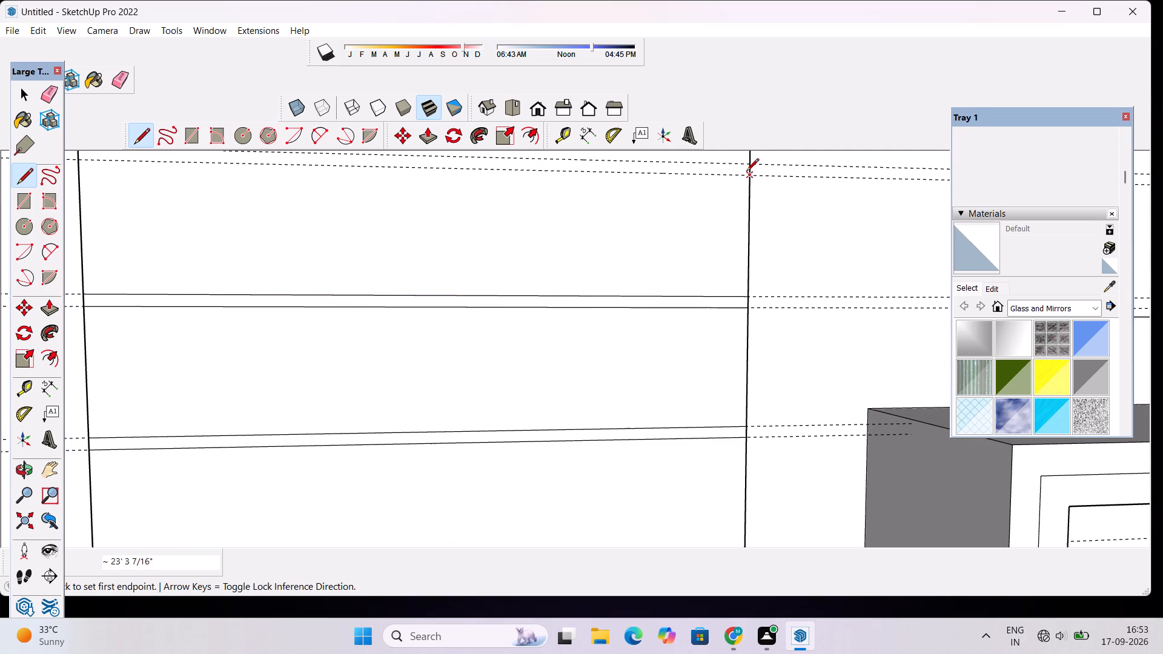
# Draw two edge-to-edge lines across the wall panel along the sixth guide pair above the window frame, each about 23' 3" long.
pyautogui.click(746, 179)
pyautogui.scroll(-10, 549, 277)
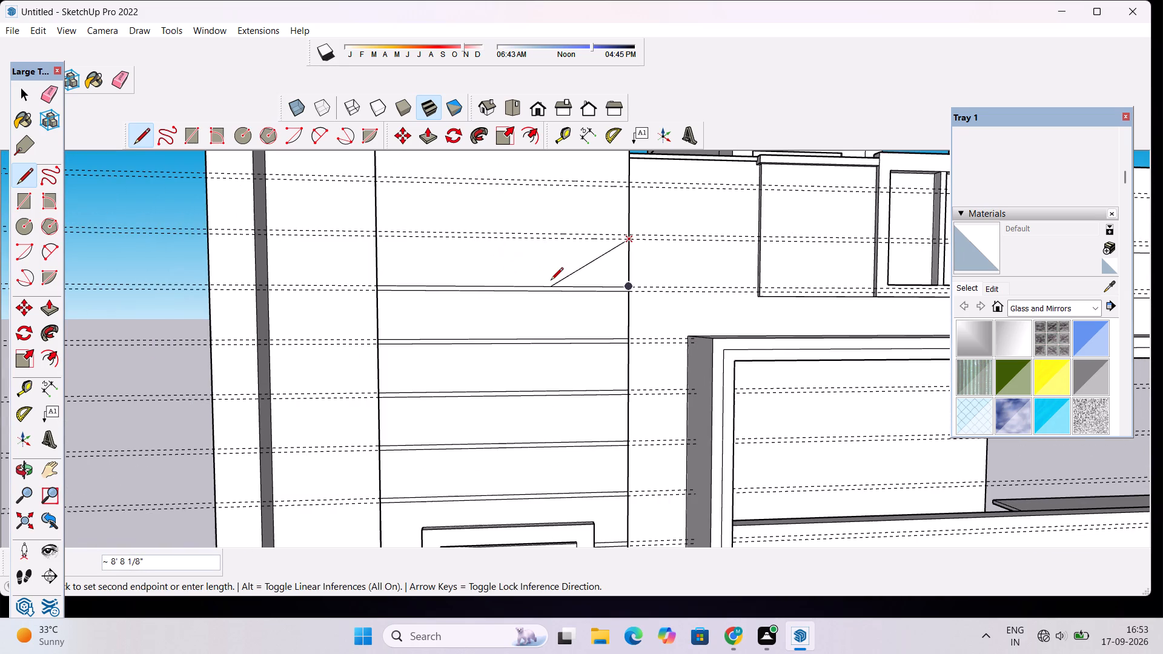
pyautogui.scroll(8, 399, 230)
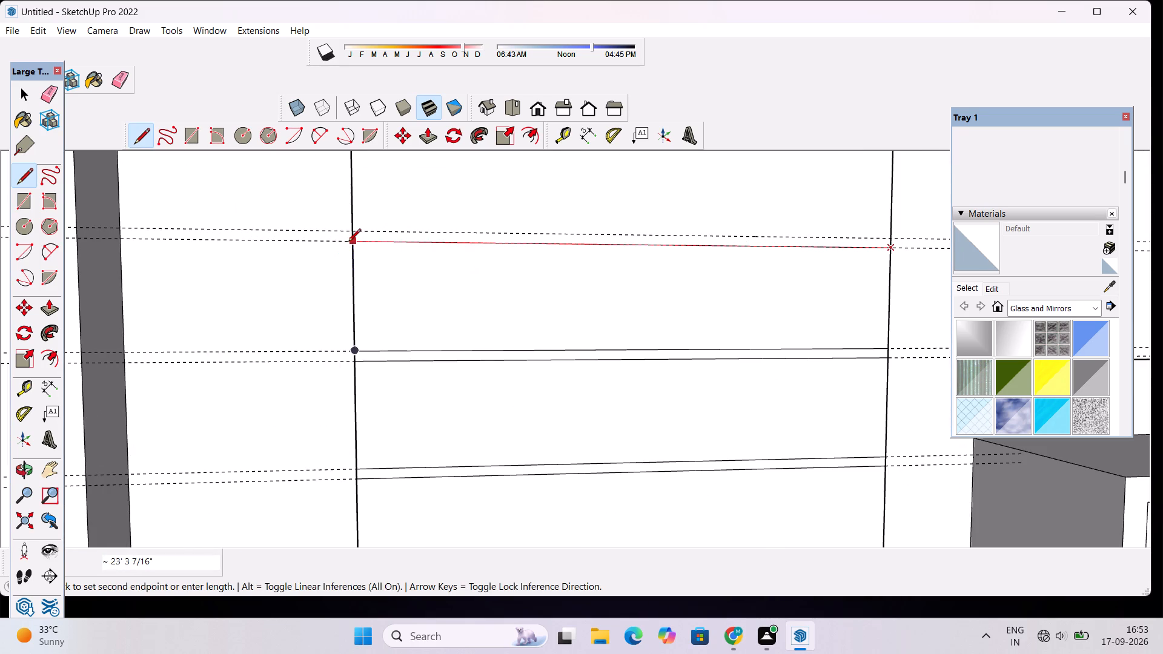
pyautogui.click(351, 244)
pyautogui.click(351, 231)
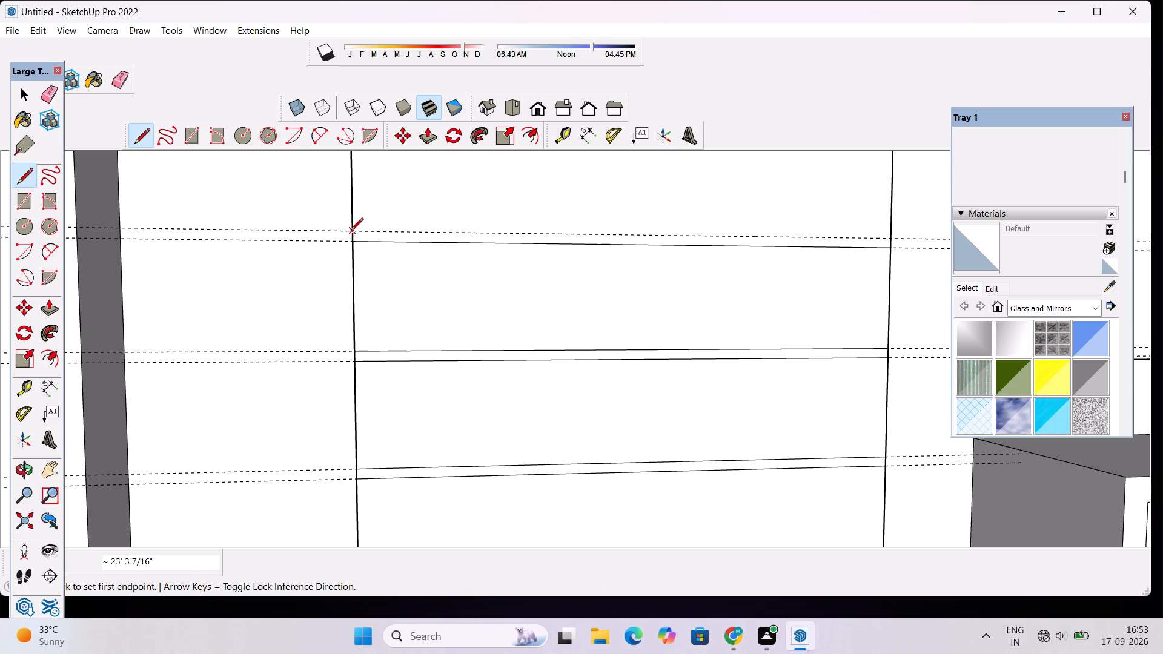
pyautogui.scroll(-8, 352, 272)
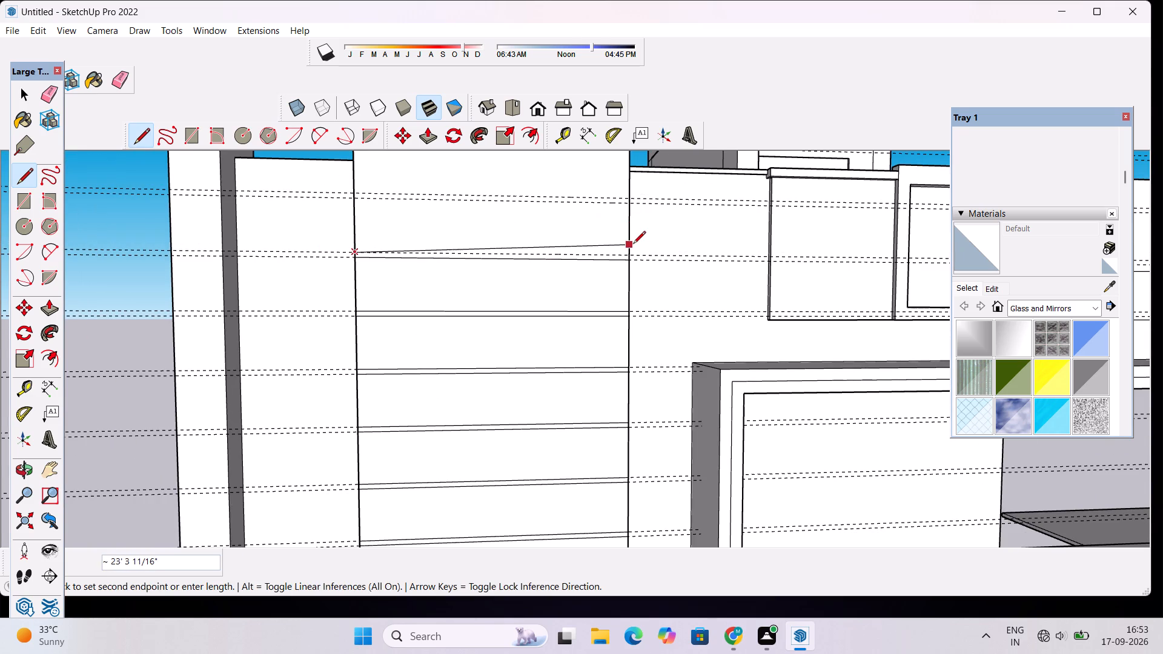
pyautogui.scroll(7, 633, 245)
pyautogui.click(628, 268)
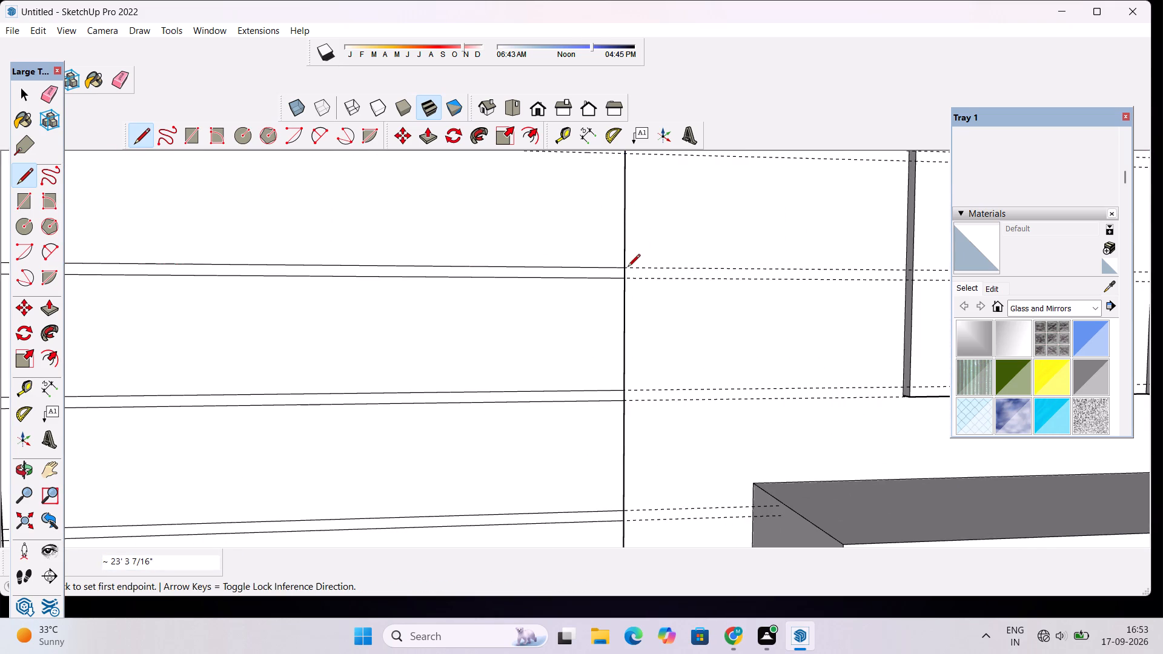
# Draw two edge-to-edge lines across the wall panel along the seventh guide pair above the window frame, each about 23' 3" long.
pyautogui.scroll(-6, 628, 270)
pyautogui.scroll(1, 628, 270)
pyautogui.scroll(-4, 627, 233)
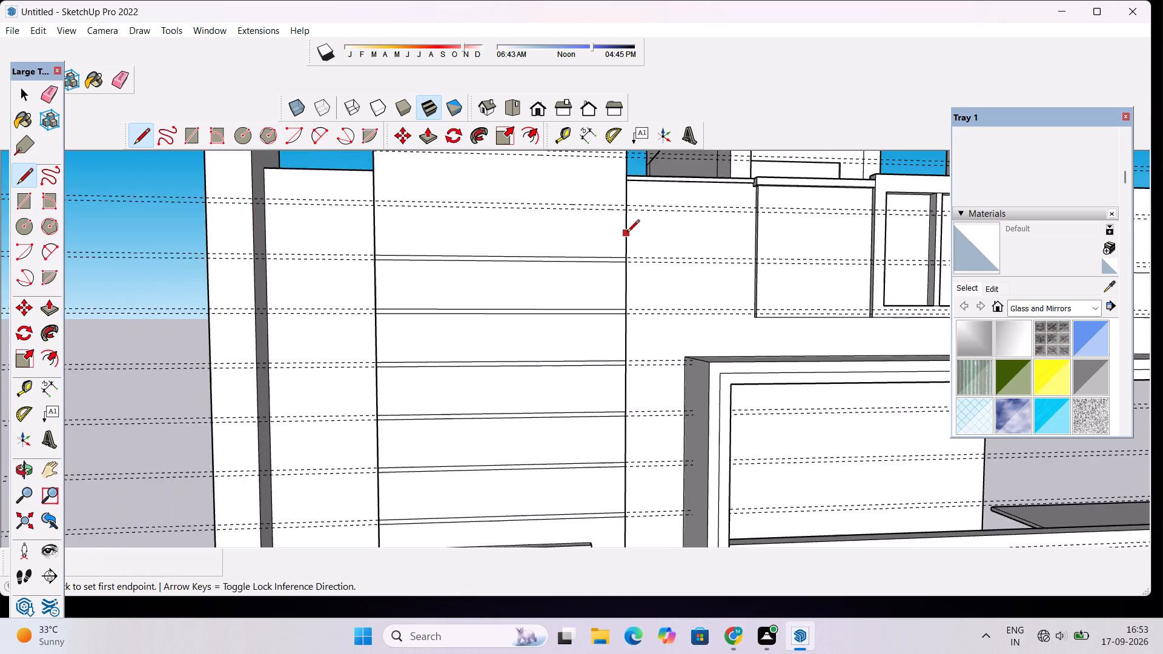
pyautogui.scroll(-1, 627, 233)
pyautogui.scroll(10, 621, 204)
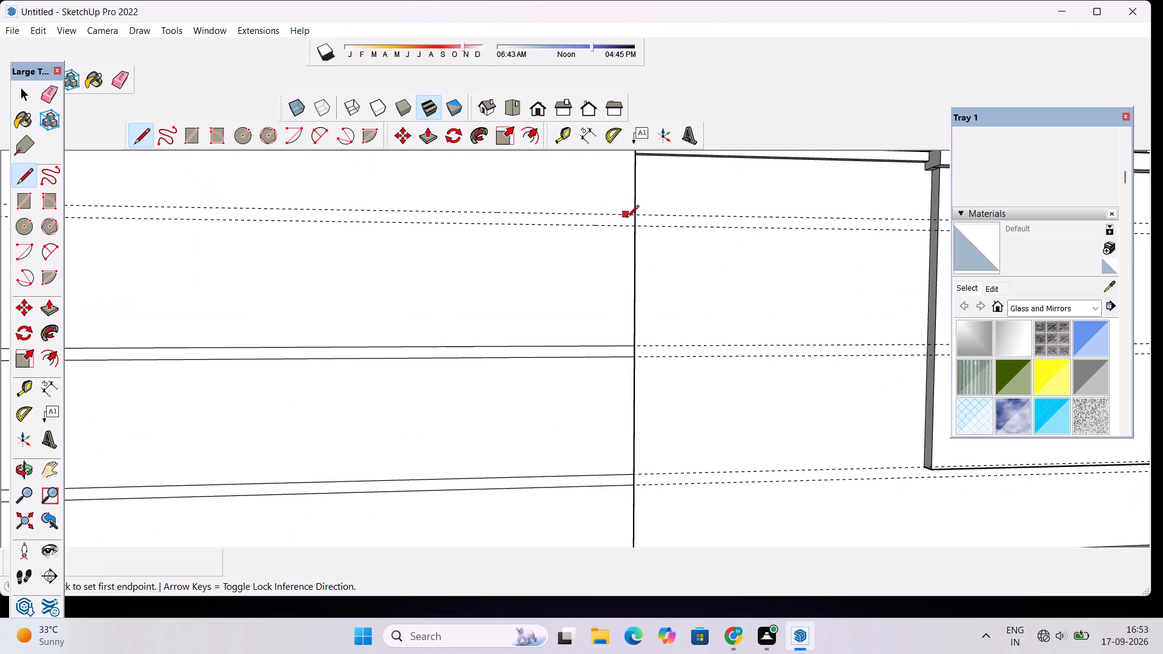
pyautogui.click(635, 228)
pyautogui.scroll(-11, 531, 236)
pyautogui.scroll(9, 344, 228)
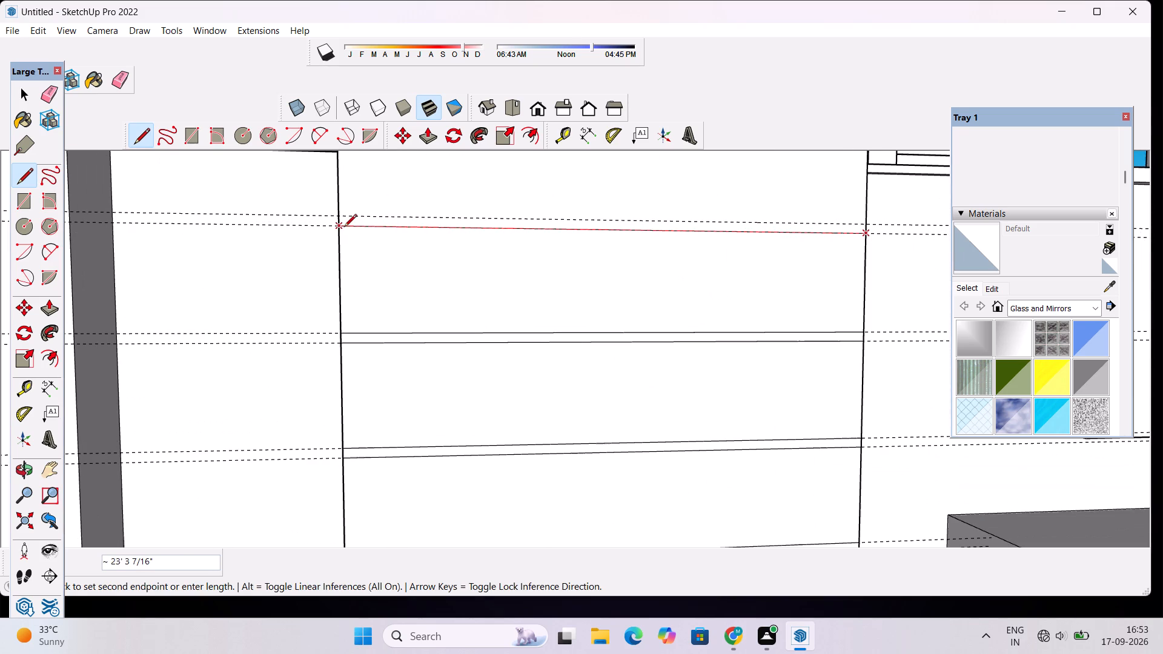
pyautogui.click(344, 228)
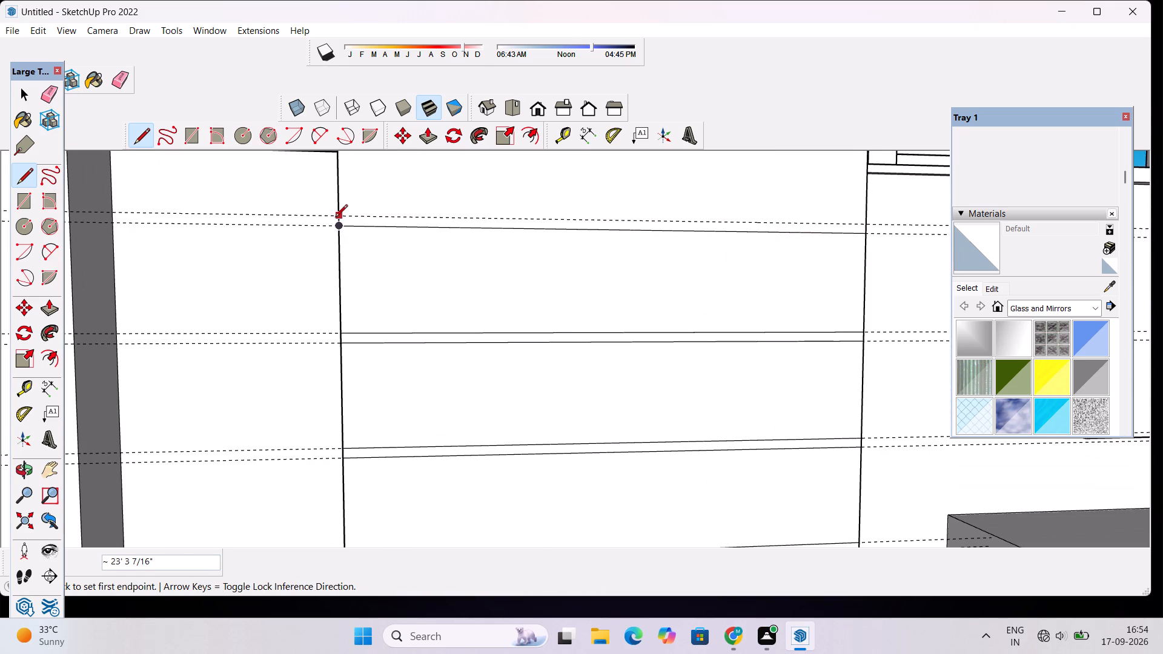
pyautogui.click(340, 213)
pyautogui.scroll(-8, 445, 220)
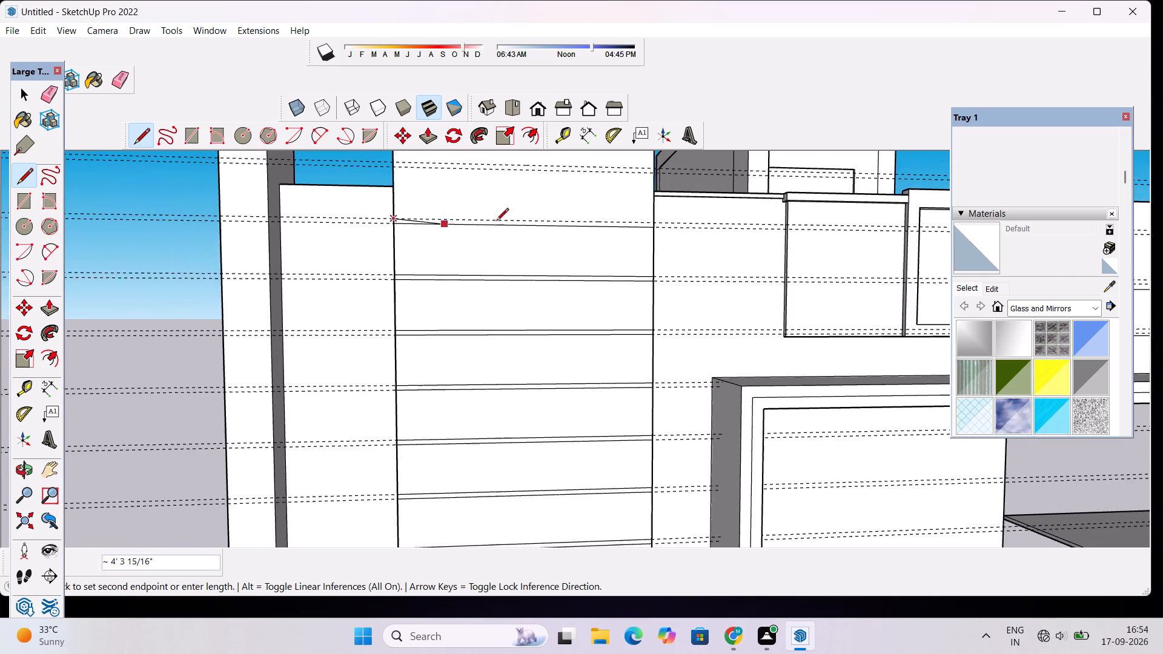
pyautogui.scroll(8, 629, 214)
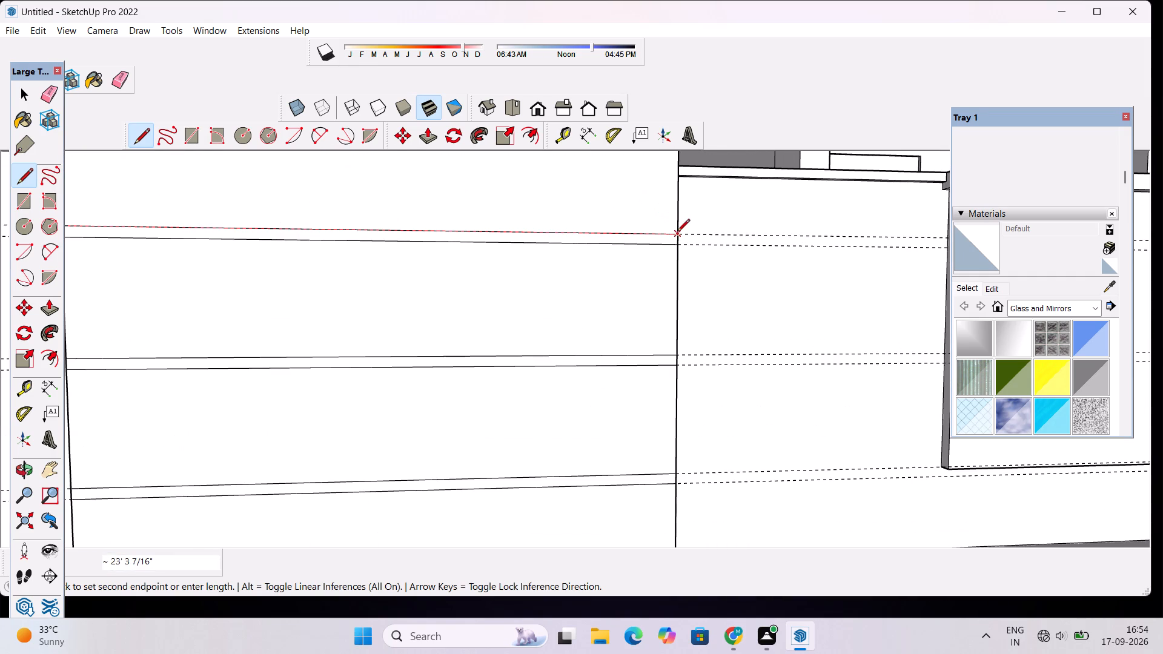
pyautogui.click(678, 234)
# Draw two edge-to-edge lines across the wall panel along the topmost guide pair below the cap, each about 23' 3" long.
pyautogui.scroll(-8, 678, 234)
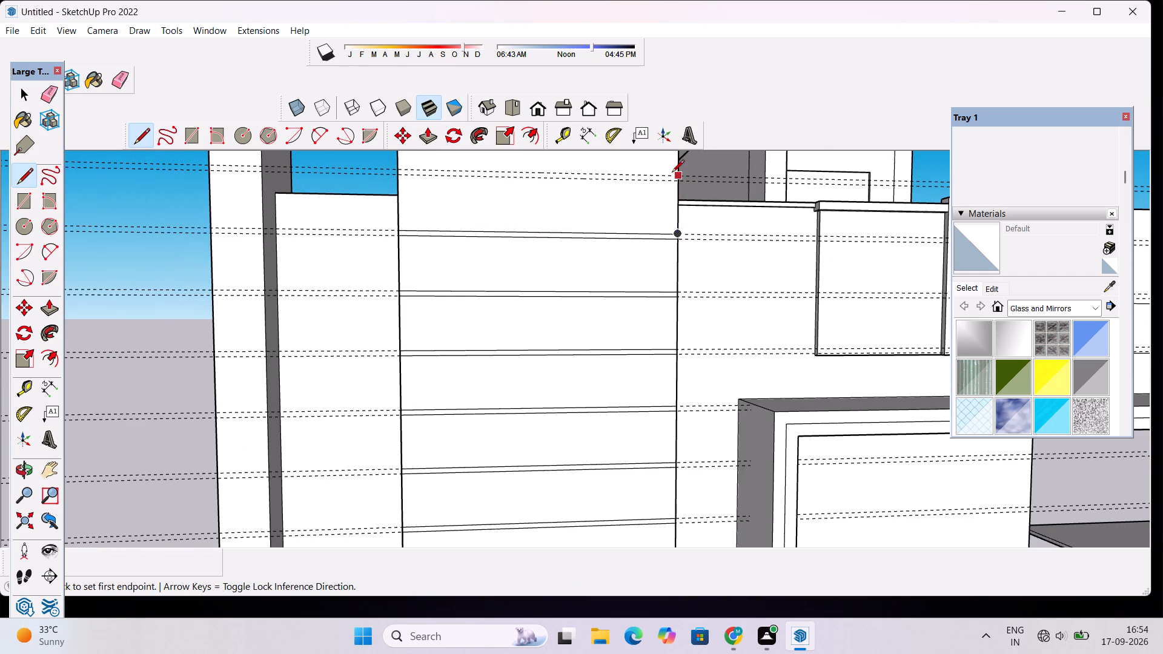
pyautogui.scroll(12, 672, 173)
pyautogui.click(694, 187)
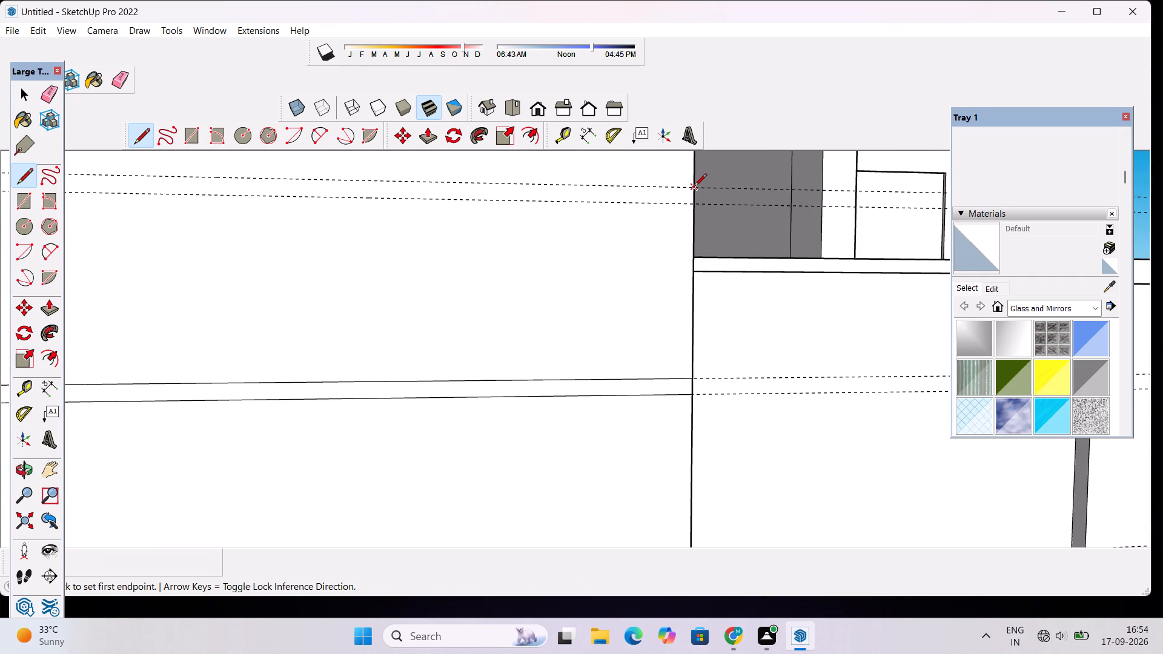
pyautogui.scroll(-14, 546, 204)
pyautogui.scroll(4, 353, 190)
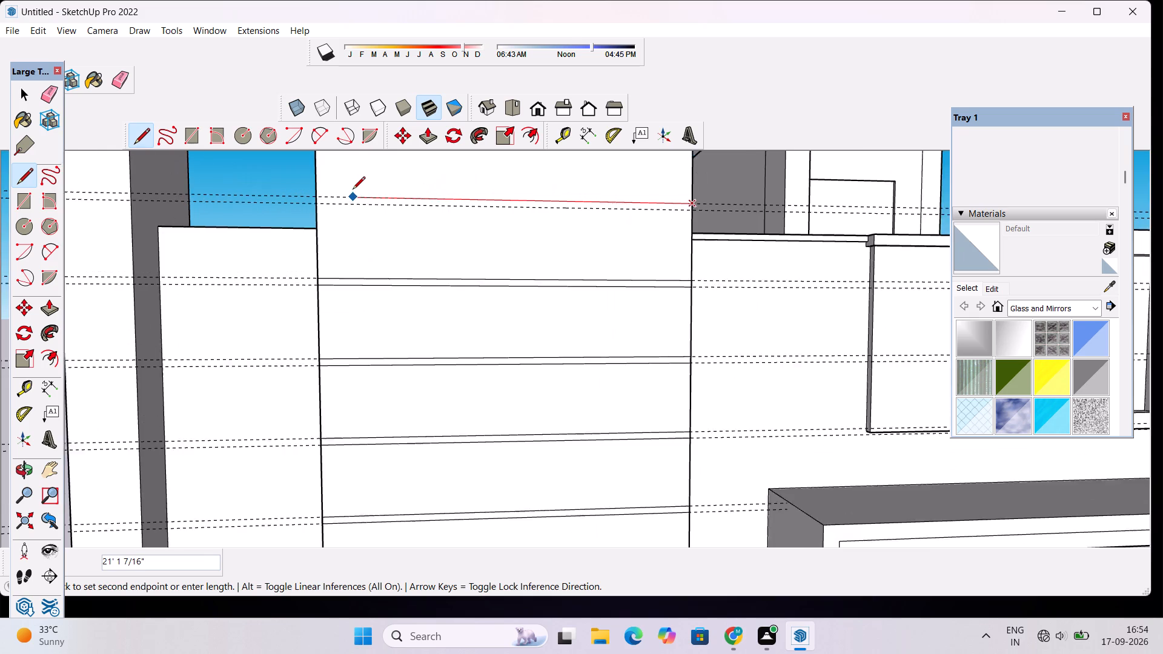
pyautogui.scroll(5, 353, 190)
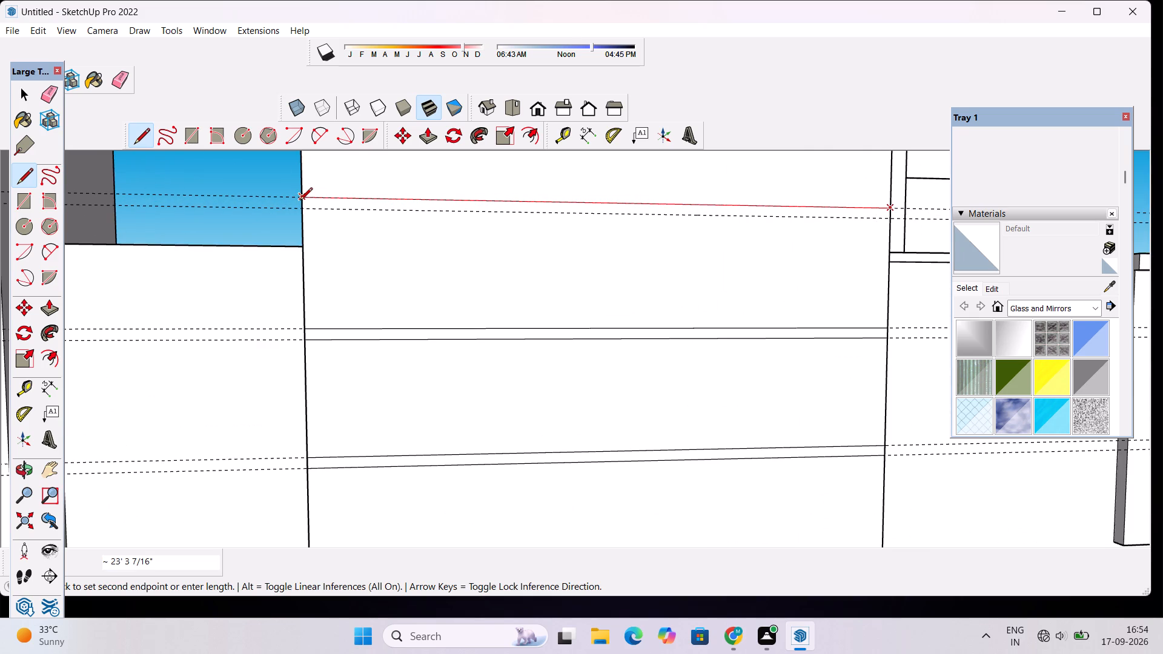
pyautogui.click(300, 201)
pyautogui.click(301, 207)
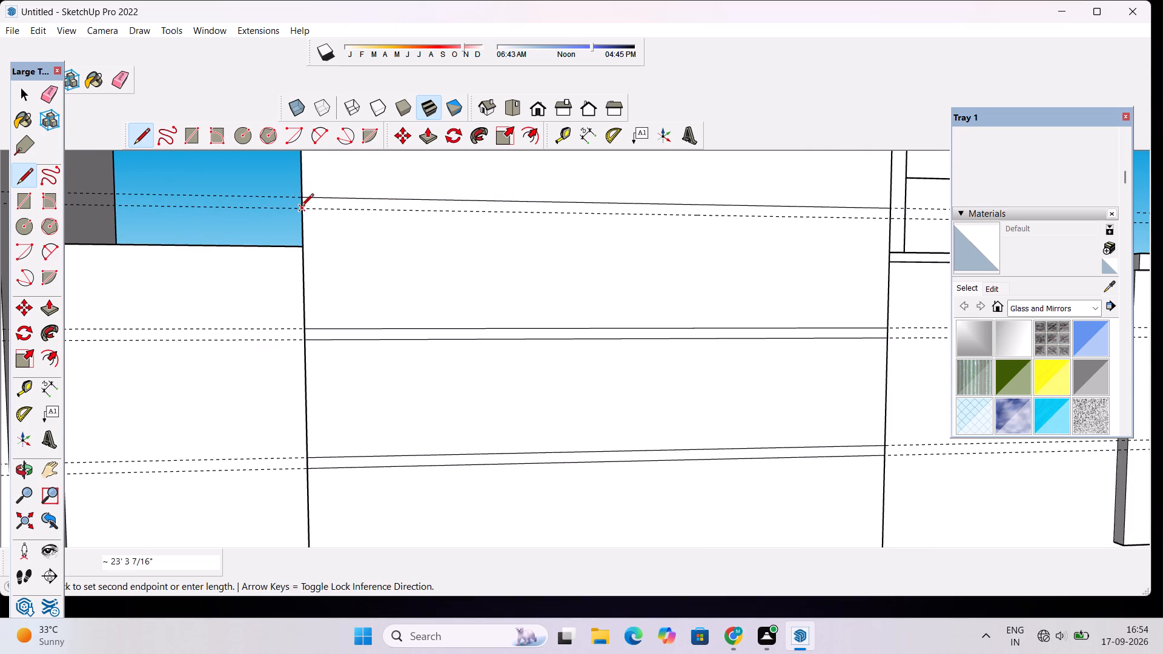
pyautogui.click(889, 220)
# Erase all the horizontal dashed guides crossing the facade, keeping the lines drawn on the wall panel.
pyautogui.scroll(-9, 529, 356)
pyautogui.scroll(-1, 378, 200)
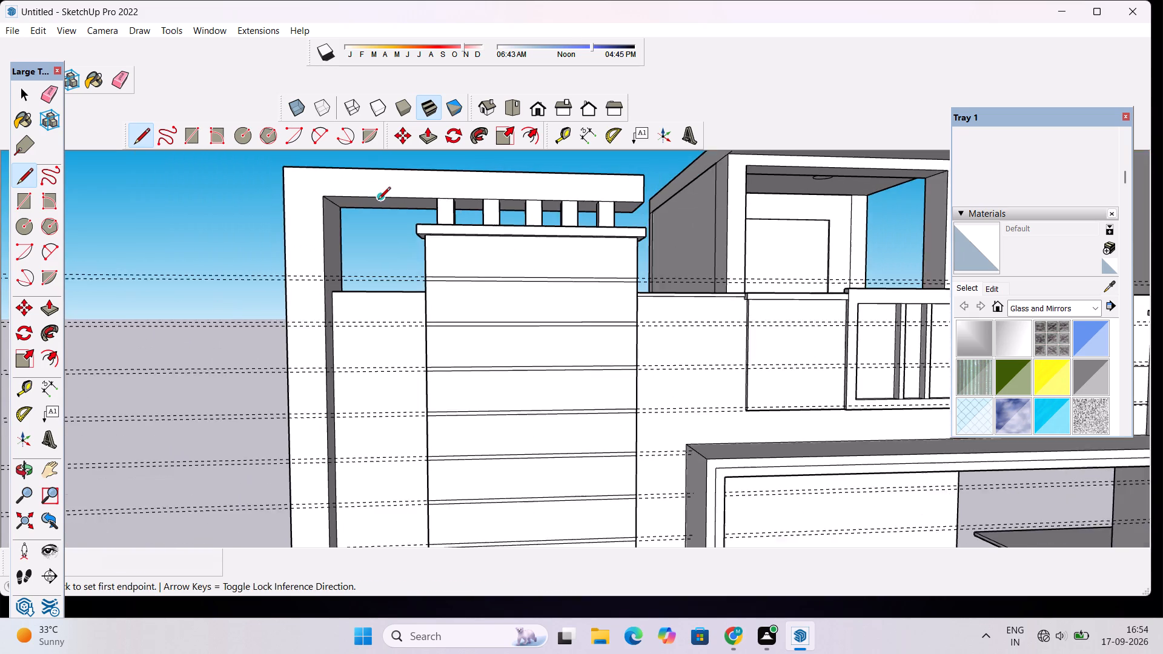
pyautogui.scroll(-6, 378, 200)
pyautogui.press('space')
pyautogui.write('e')
pyautogui.scroll(-7, 244, 230)
pyautogui.moveTo(234, 207); pyautogui.dragTo(235, 243)
pyautogui.moveTo(235, 243); pyautogui.dragTo(228, 487)
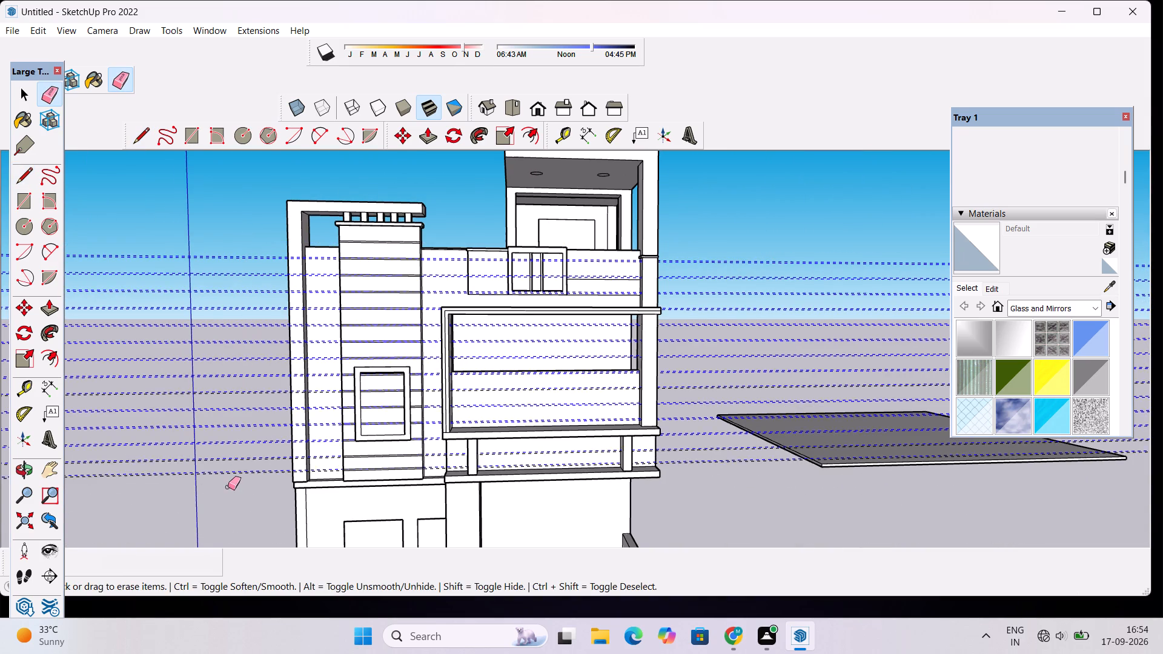
pyautogui.moveTo(228, 487); pyautogui.dragTo(225, 507)
pyautogui.moveTo(232, 291); pyautogui.dragTo(240, 496)
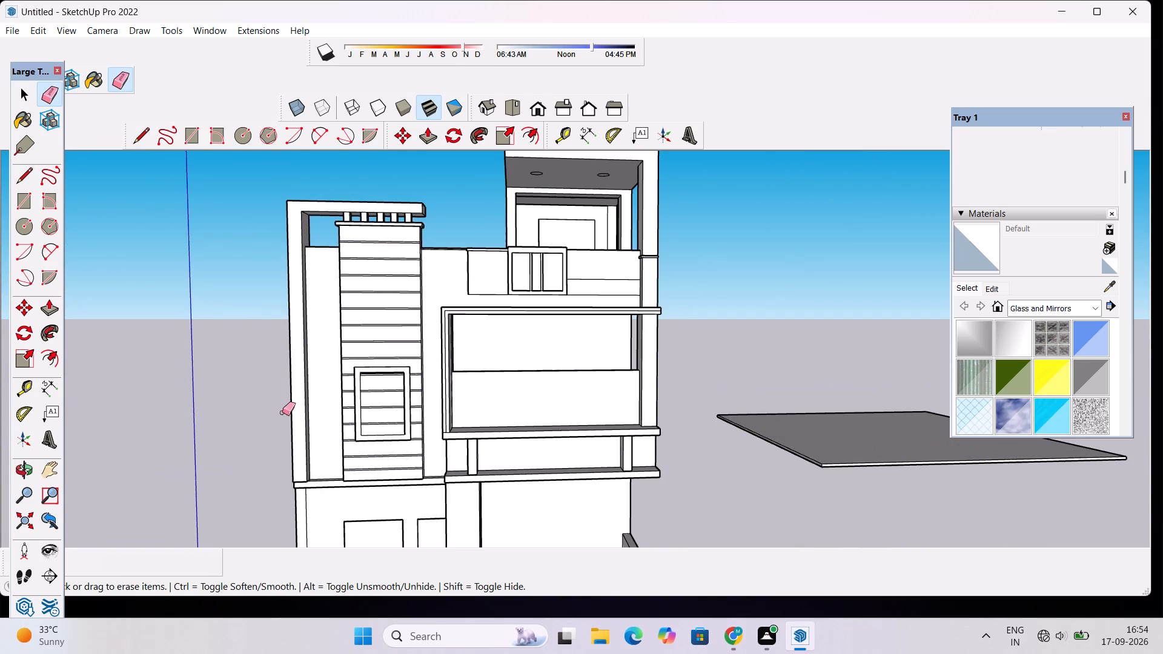
# Examine the banded window wall panel and the whole facade from the front and from above.
pyautogui.scroll(3, 320, 259)
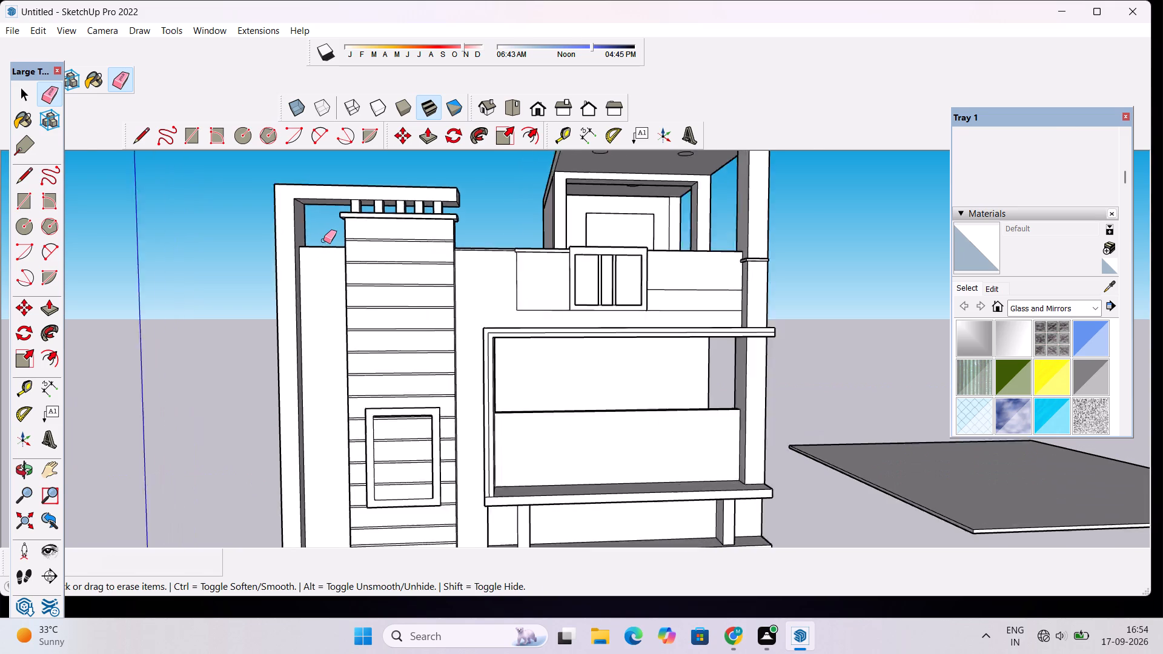
pyautogui.scroll(3, 323, 240)
pyautogui.press('o')
pyautogui.scroll(-10, 294, 237)
pyautogui.moveTo(369, 259); pyautogui.dragTo(374, 299)
pyautogui.scroll(6, 366, 274)
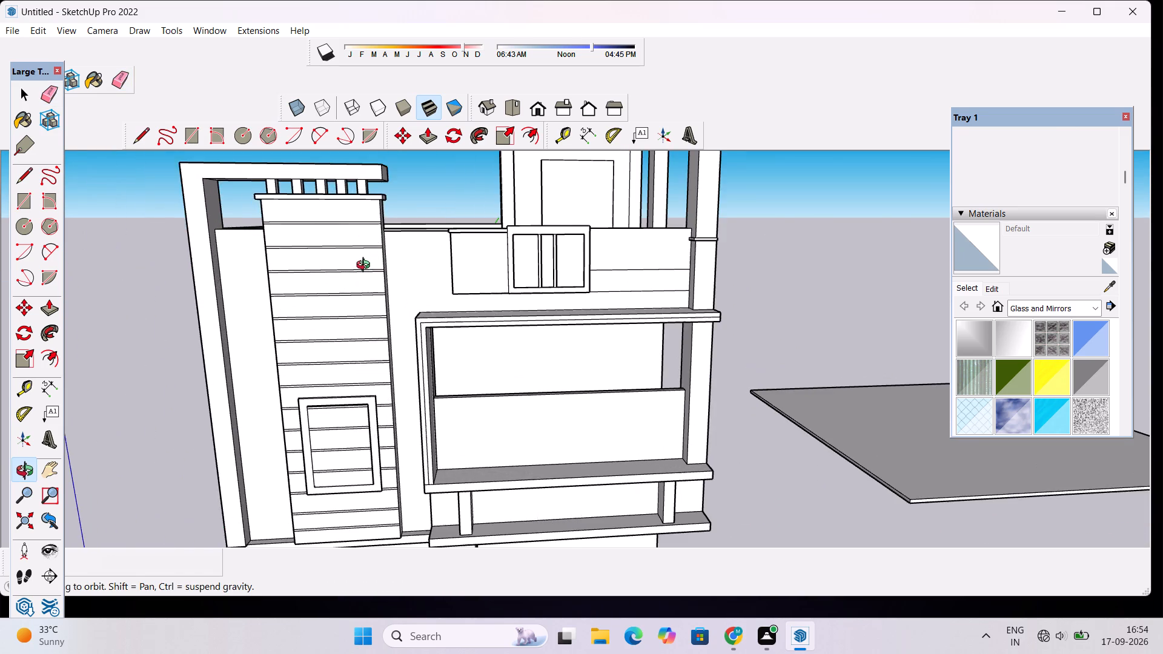
pyautogui.scroll(-6, 360, 265)
pyautogui.moveTo(428, 256); pyautogui.dragTo(434, 402)
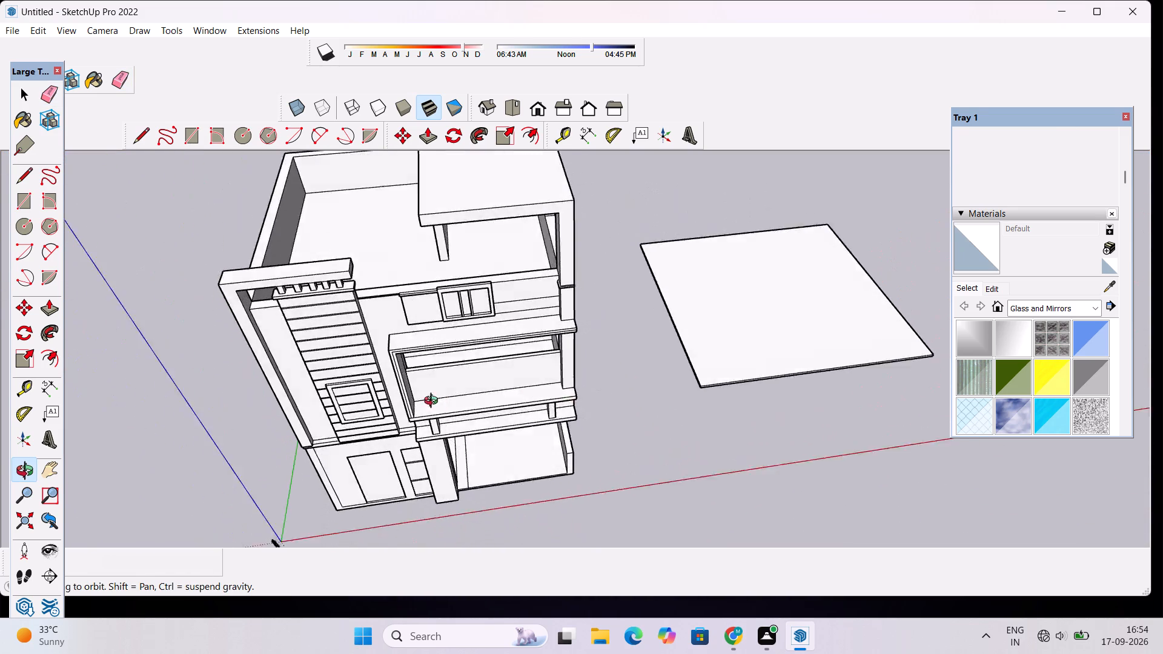
pyautogui.moveTo(434, 402); pyautogui.dragTo(409, 389)
pyautogui.scroll(5, 363, 232)
pyautogui.scroll(-3, 364, 233)
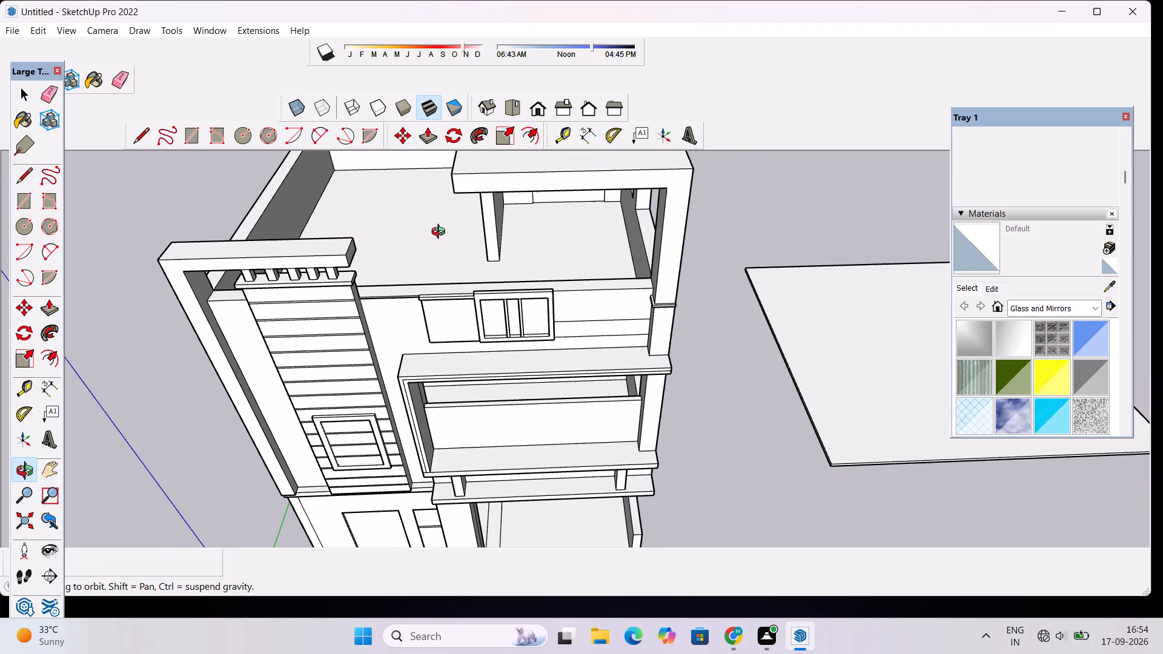
pyautogui.scroll(-3, 420, 236)
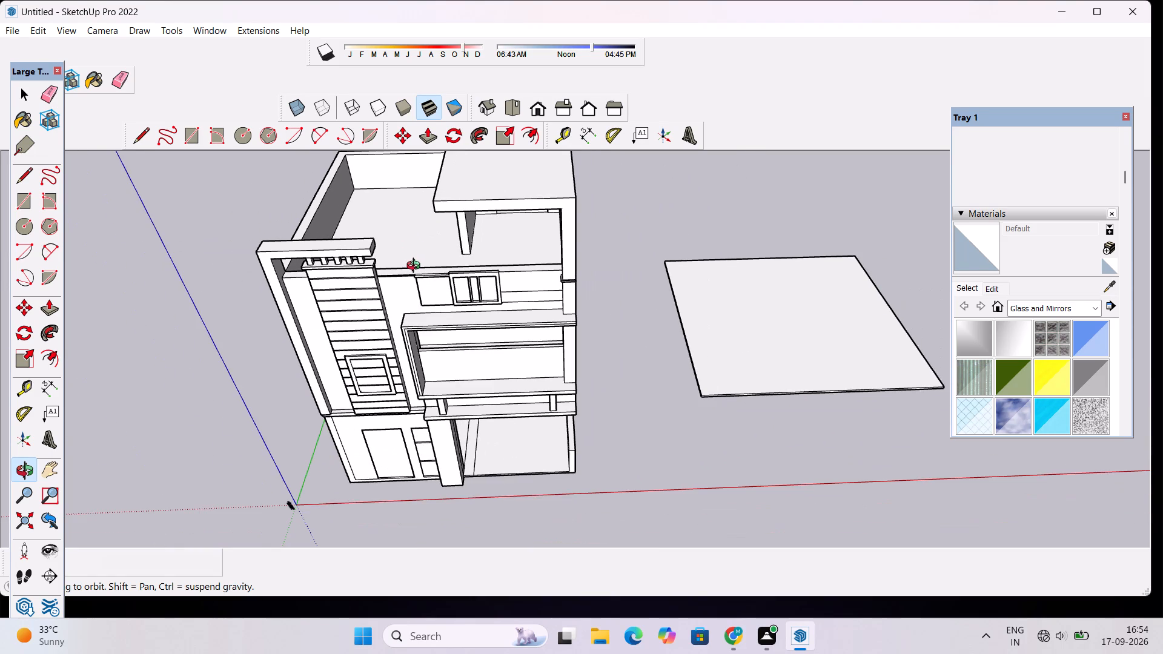
# Examine the whole building from the front, side, back and above, ending at the blank panel beside the parapet window frame.
pyautogui.scroll(9, 416, 271)
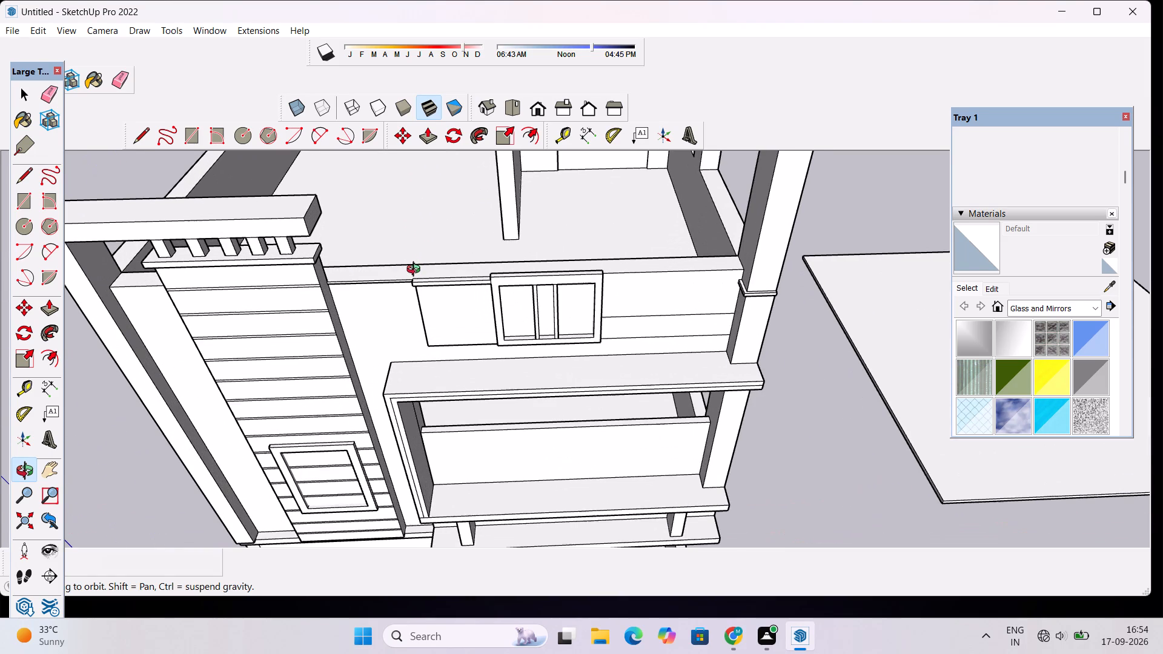
pyautogui.scroll(2, 416, 271)
pyautogui.scroll(-8, 417, 271)
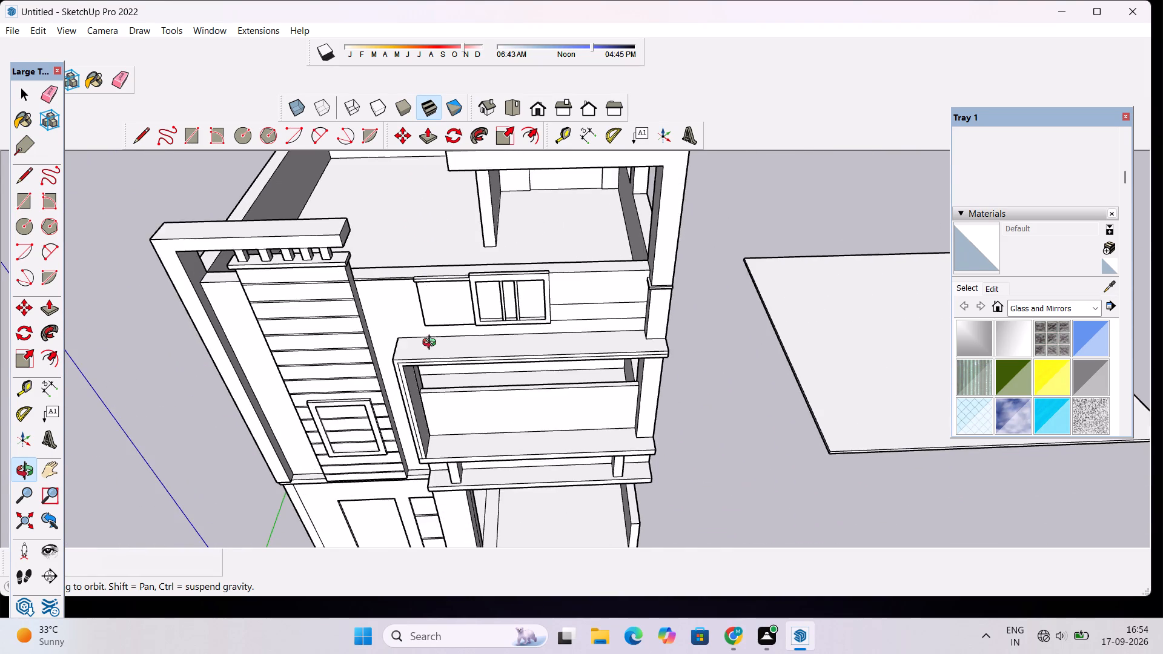
pyautogui.moveTo(432, 353); pyautogui.dragTo(207, 302)
pyautogui.scroll(-5, 387, 251)
pyautogui.moveTo(336, 271); pyautogui.dragTo(747, 205)
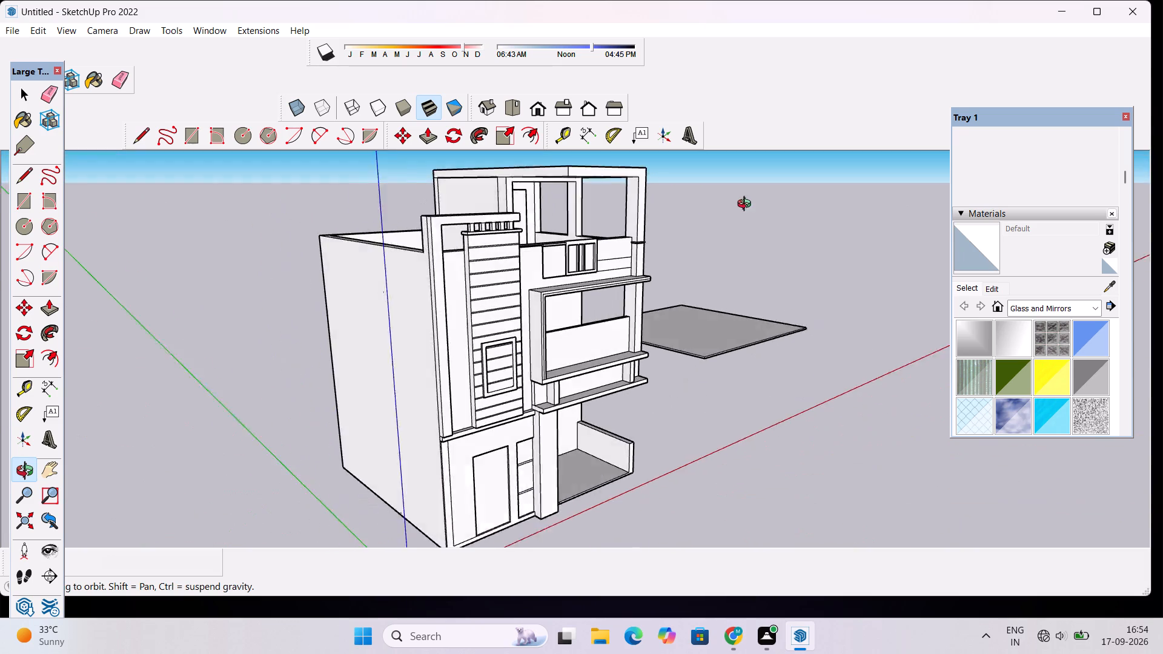
pyautogui.moveTo(747, 205); pyautogui.dragTo(761, 220)
pyautogui.moveTo(755, 302); pyautogui.dragTo(419, 320)
pyautogui.scroll(-5, 393, 320)
pyautogui.moveTo(371, 335); pyautogui.dragTo(586, 266)
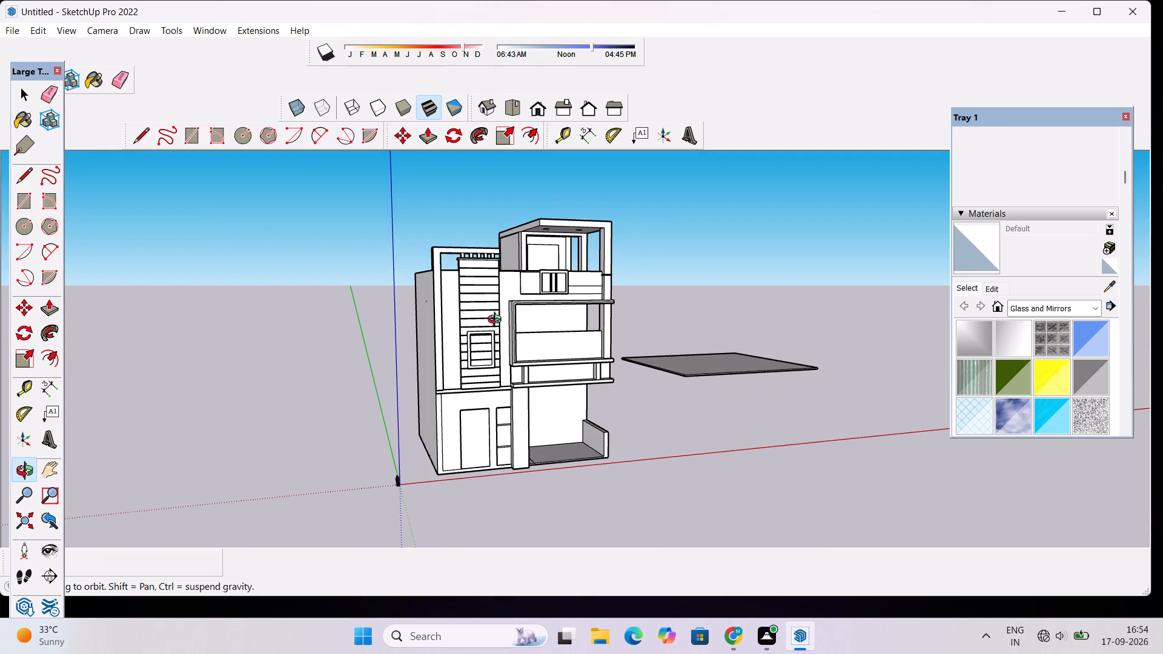
pyautogui.moveTo(405, 340); pyautogui.dragTo(562, 268)
pyautogui.scroll(-10, 579, 263)
pyautogui.moveTo(598, 256); pyautogui.dragTo(491, 326)
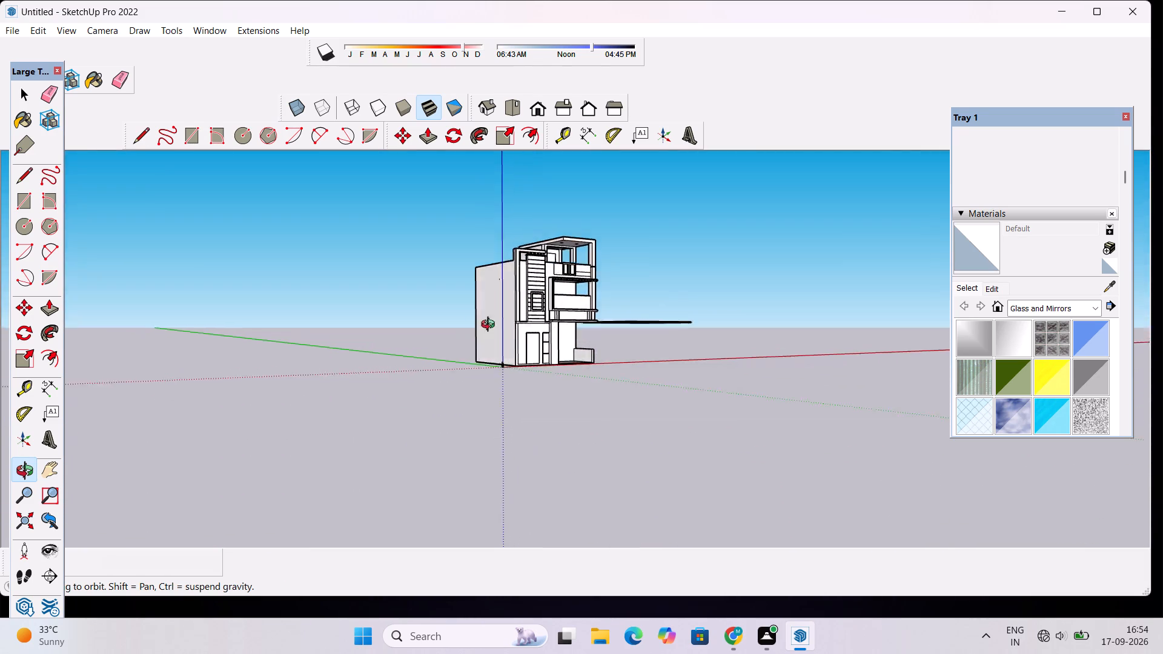
pyautogui.moveTo(491, 326); pyautogui.dragTo(657, 366)
pyautogui.scroll(8, 444, 325)
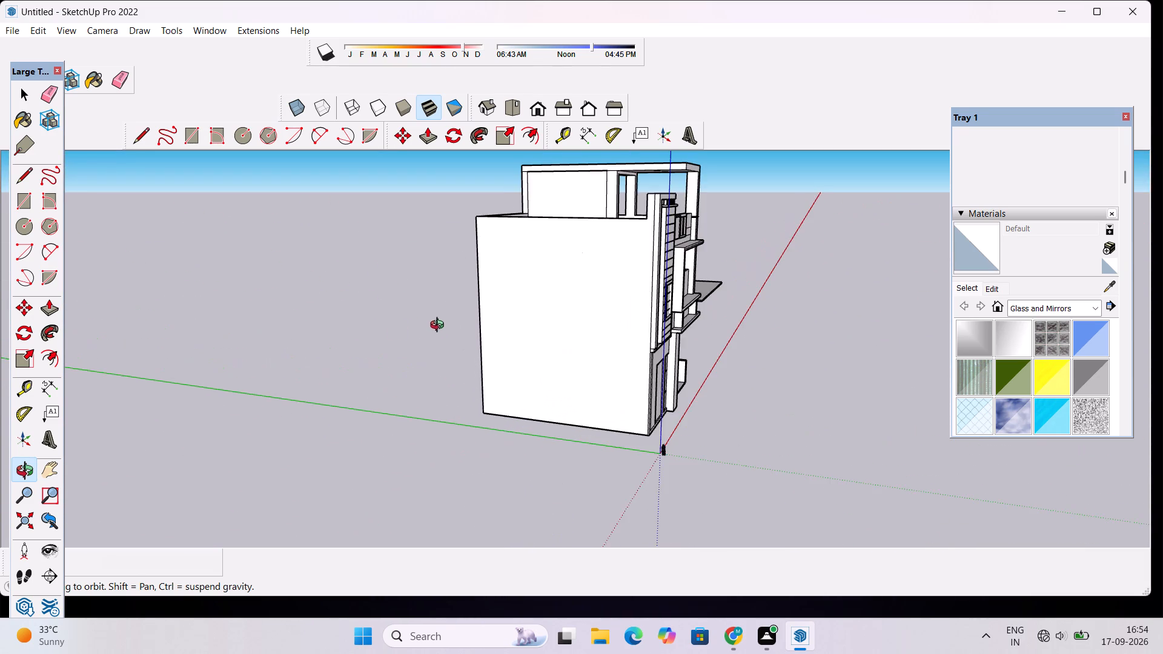
pyautogui.moveTo(400, 334); pyautogui.dragTo(680, 452)
pyautogui.scroll(4, 505, 210)
pyautogui.scroll(-4, 527, 219)
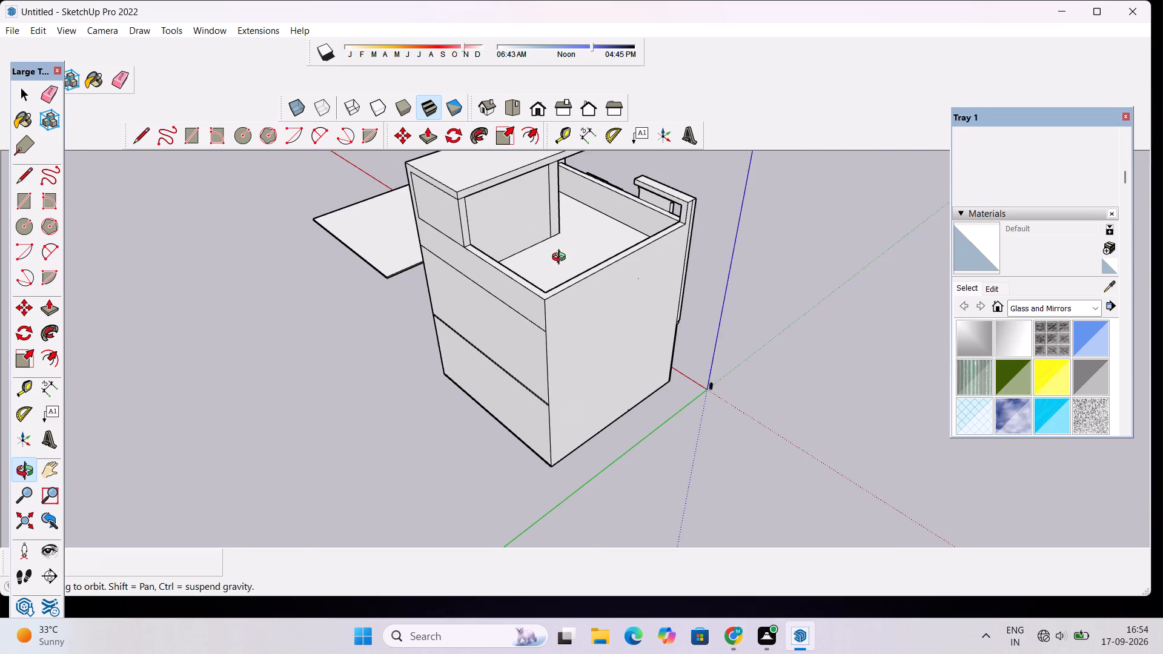
pyautogui.moveTo(562, 259); pyautogui.dragTo(463, 311)
pyautogui.scroll(-6, 460, 308)
pyautogui.moveTo(669, 328); pyautogui.dragTo(116, 292)
pyautogui.scroll(9, 698, 274)
pyautogui.keyDown('shift'); pyautogui.moveTo(698, 273); pyautogui.dragTo(571, 313); pyautogui.keyUp('shift')
pyautogui.scroll(10, 533, 315)
pyautogui.moveTo(648, 353); pyautogui.dragTo(595, 311)
pyautogui.scroll(2, 464, 293)
pyautogui.moveTo(356, 300); pyautogui.dragTo(410, 277)
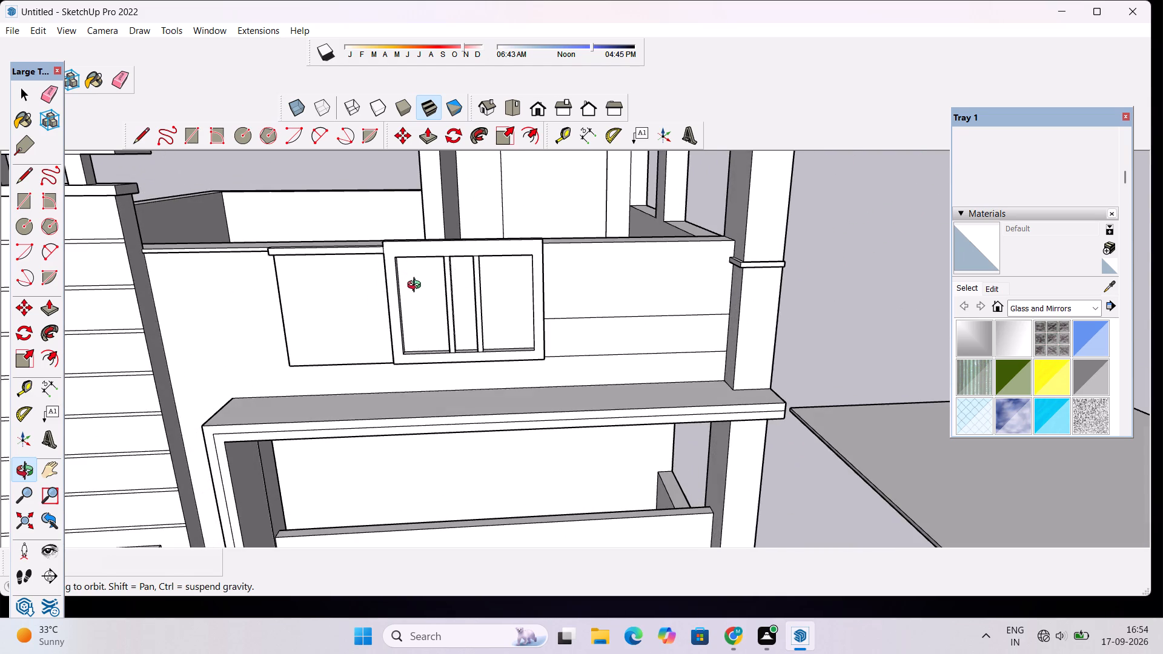
pyautogui.scroll(4, 352, 305)
pyautogui.moveTo(248, 320); pyautogui.dragTo(372, 292)
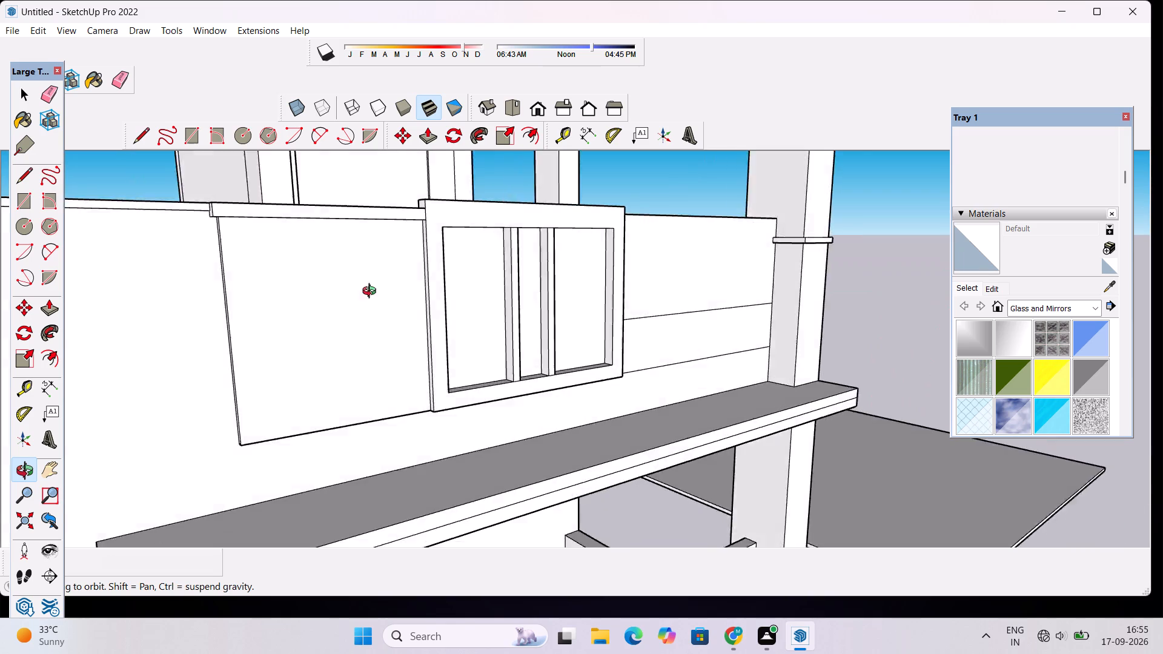
pyautogui.moveTo(372, 292); pyautogui.dragTo(268, 291)
pyautogui.scroll(4, 300, 268)
pyautogui.keyDown('shift'); pyautogui.moveTo(308, 263); pyautogui.dragTo(311, 275); pyautogui.keyUp('shift')
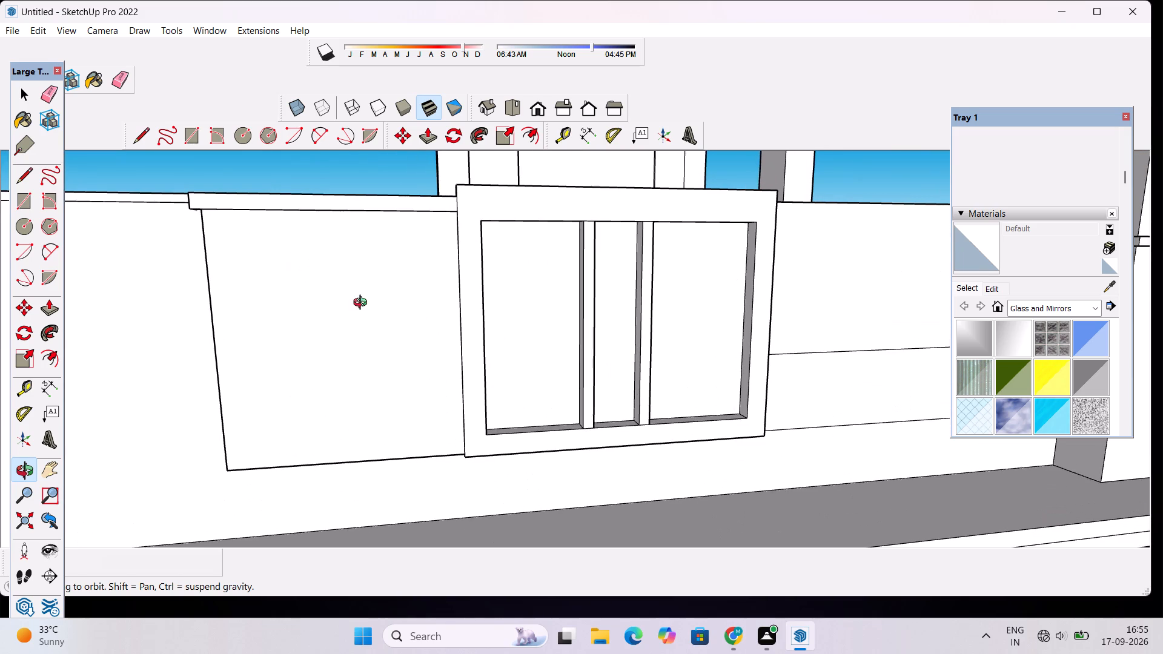
pyautogui.moveTo(363, 304); pyautogui.dragTo(319, 310)
pyautogui.scroll(3, 317, 310)
pyautogui.keyDown('shift'); pyautogui.moveTo(316, 308); pyautogui.dragTo(316, 317); pyautogui.keyUp('shift')
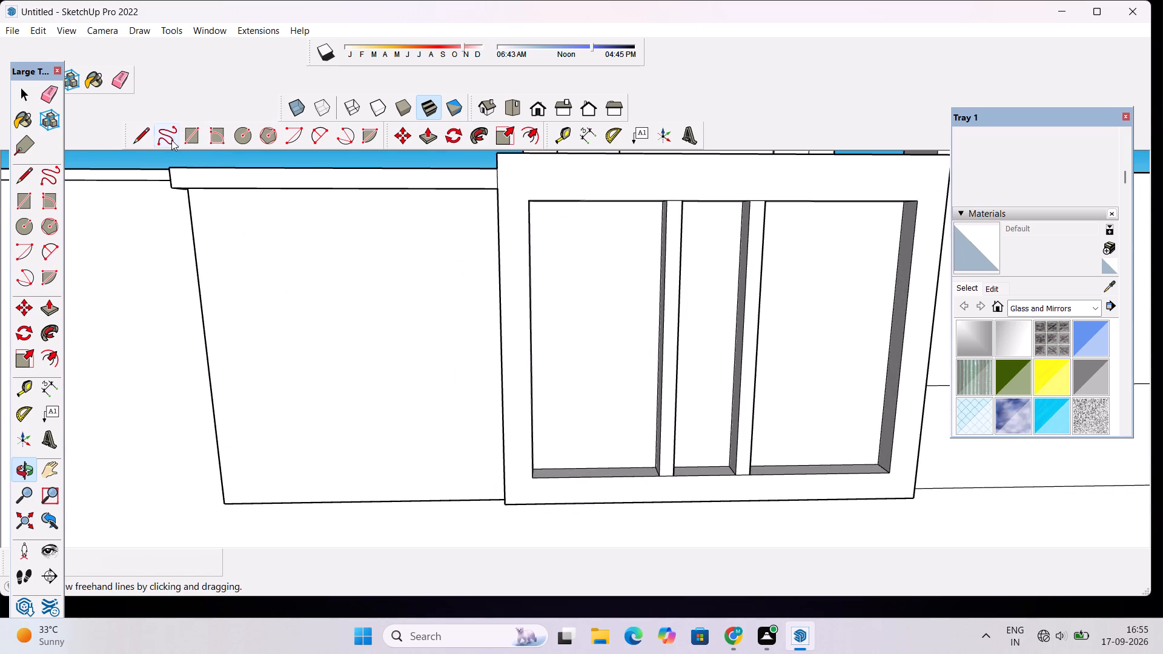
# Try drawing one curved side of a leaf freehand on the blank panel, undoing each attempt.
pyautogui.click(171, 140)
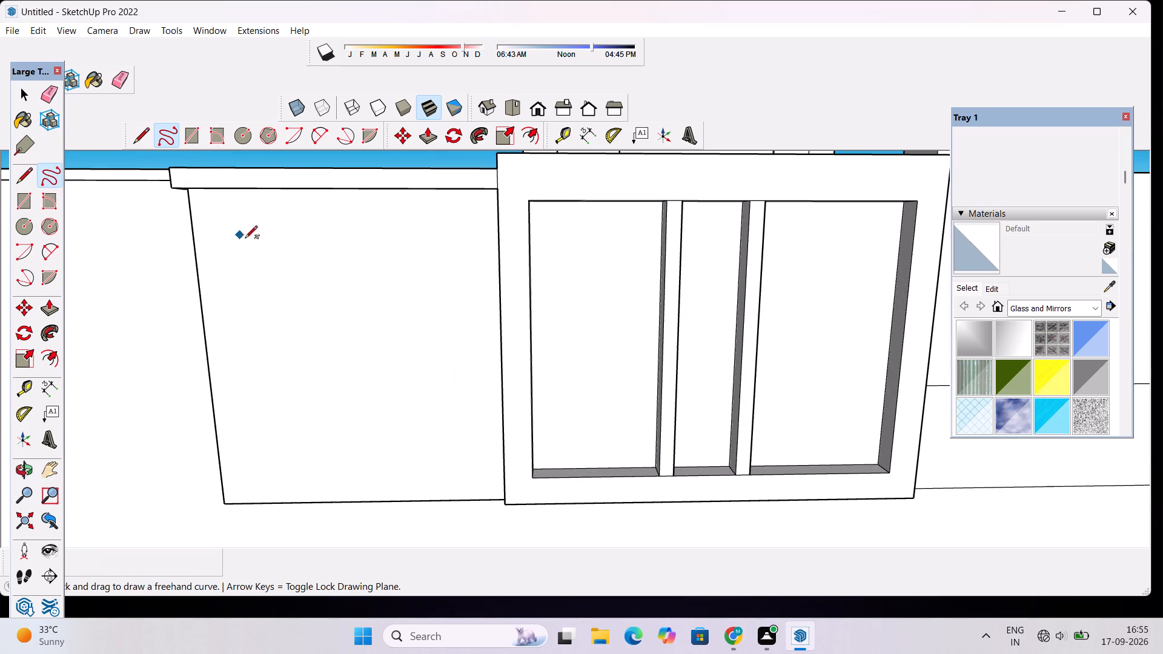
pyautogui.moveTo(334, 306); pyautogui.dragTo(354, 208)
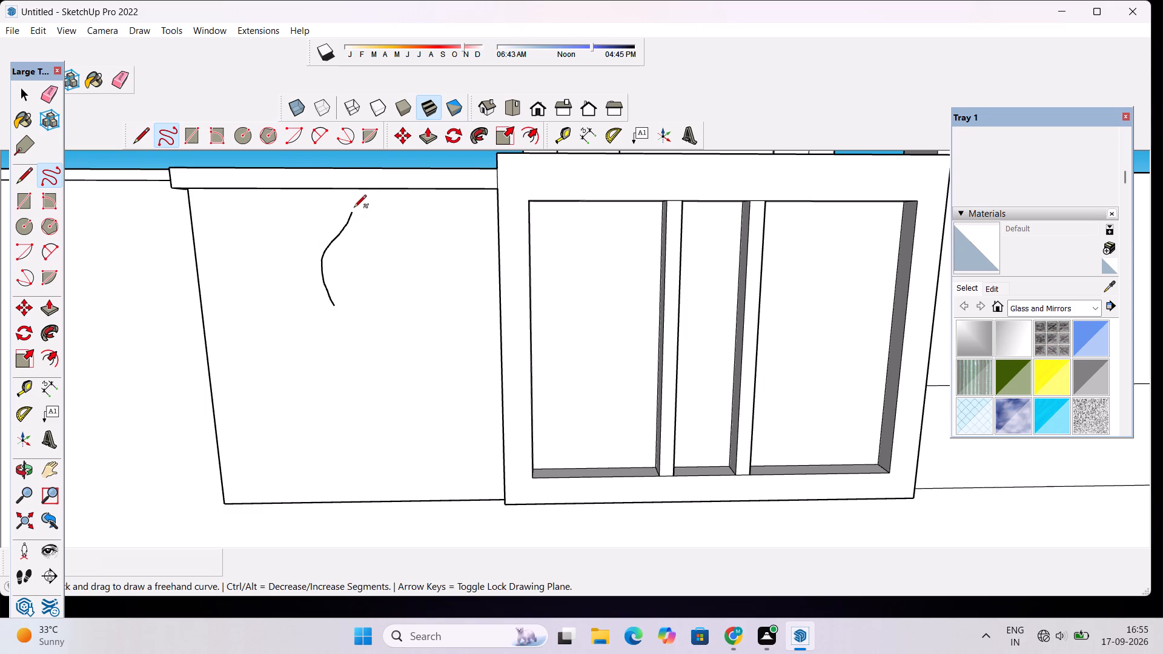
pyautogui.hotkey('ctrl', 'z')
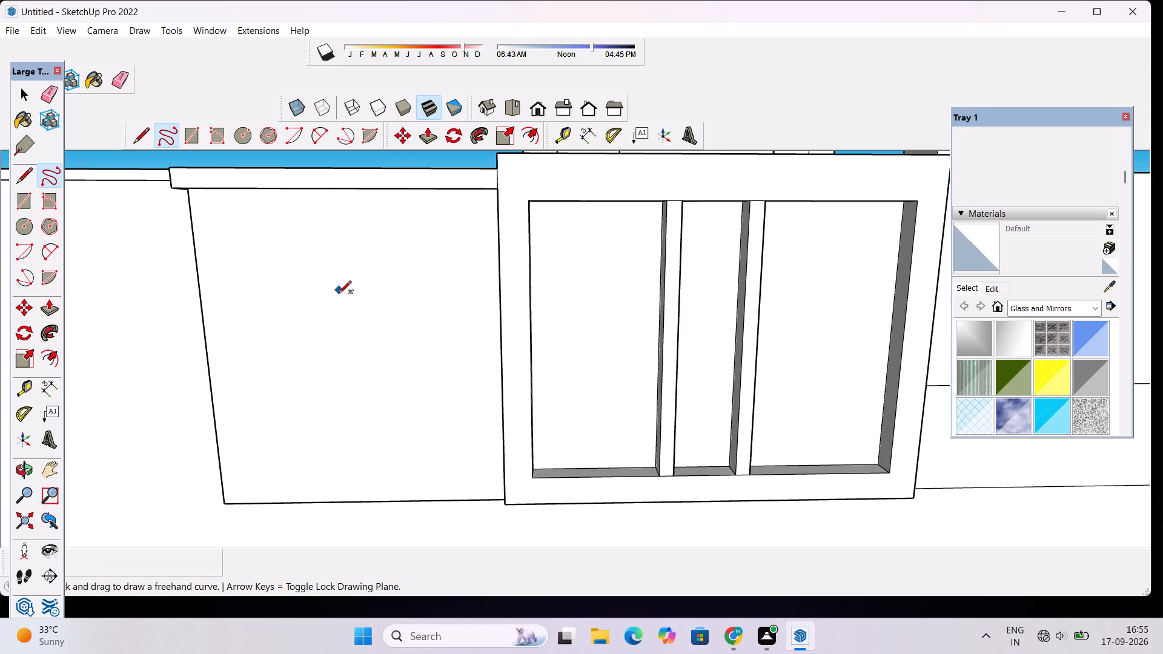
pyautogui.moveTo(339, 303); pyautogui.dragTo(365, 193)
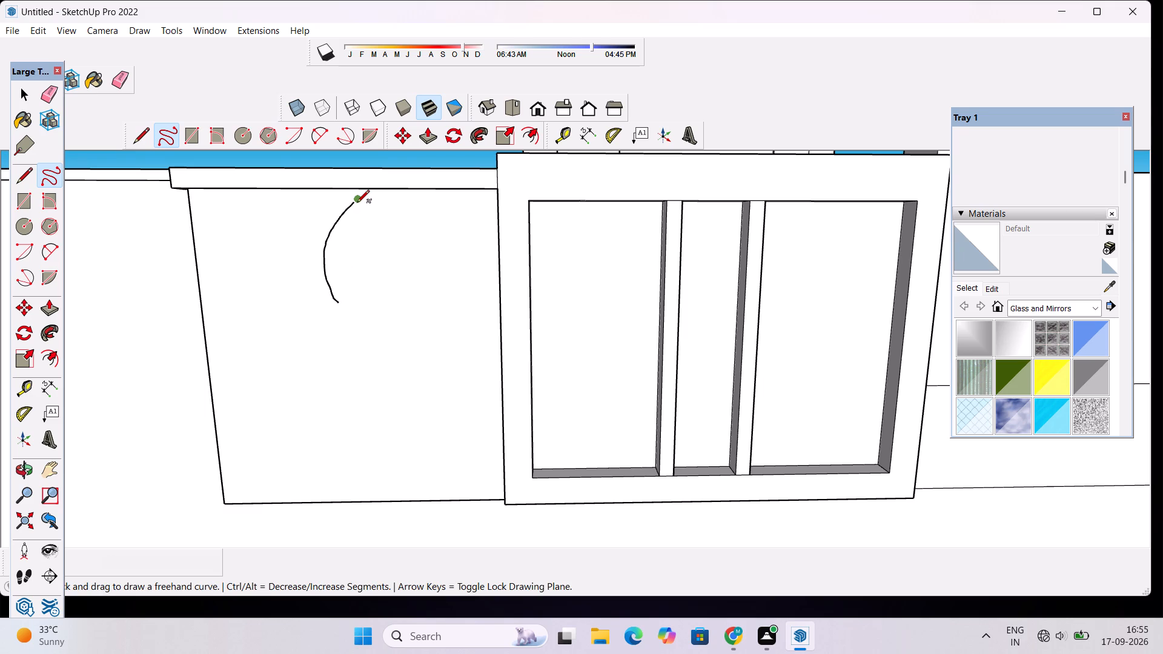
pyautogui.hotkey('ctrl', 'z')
# Draw a closed pointed leaf outline with the Freehand tool on the upper part of the blank panel.
pyautogui.moveTo(351, 312); pyautogui.dragTo(368, 285)
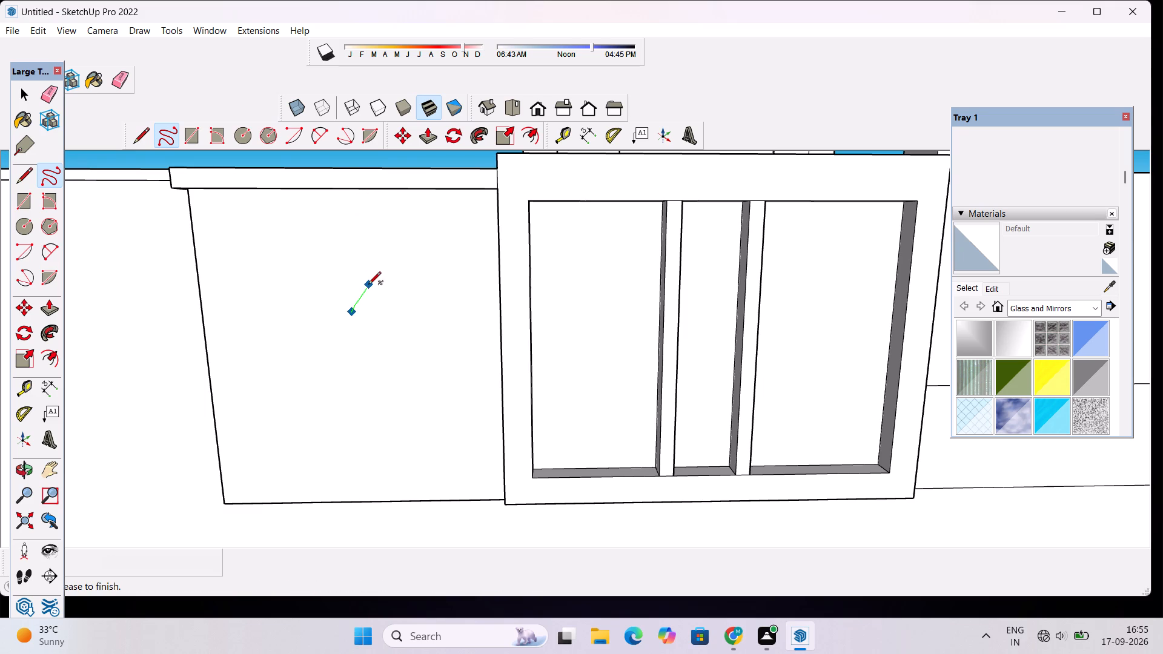
pyautogui.moveTo(368, 285); pyautogui.dragTo(353, 233)
pyautogui.moveTo(350, 236); pyautogui.dragTo(351, 241)
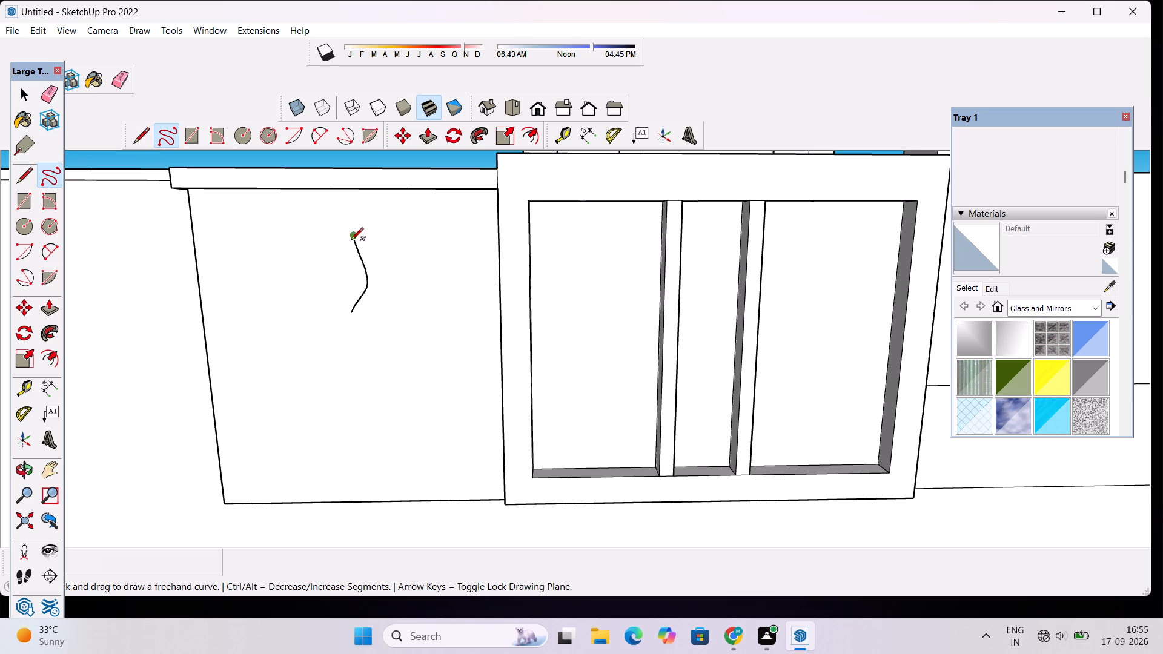
pyautogui.moveTo(351, 241); pyautogui.dragTo(350, 315)
pyautogui.press('space')
# Copy the leaf face with its outline about 2' toward the window frame on the blank panel.
pyautogui.scroll(1, 354, 294)
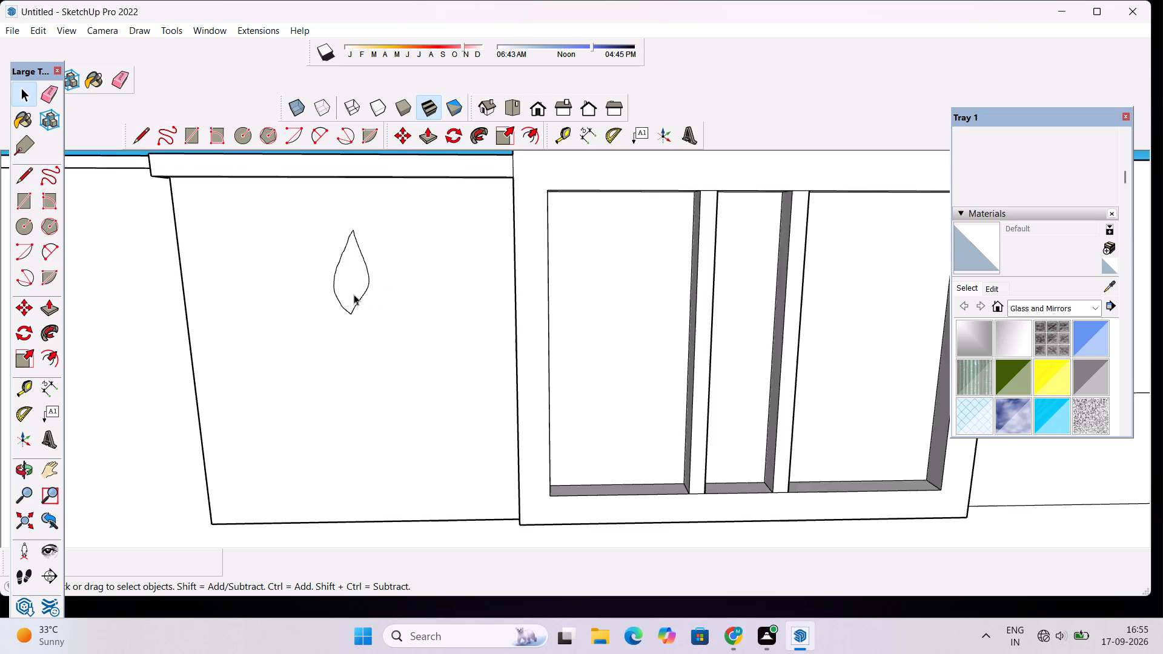
pyautogui.scroll(2, 354, 294)
pyautogui.doubleClick(343, 286)
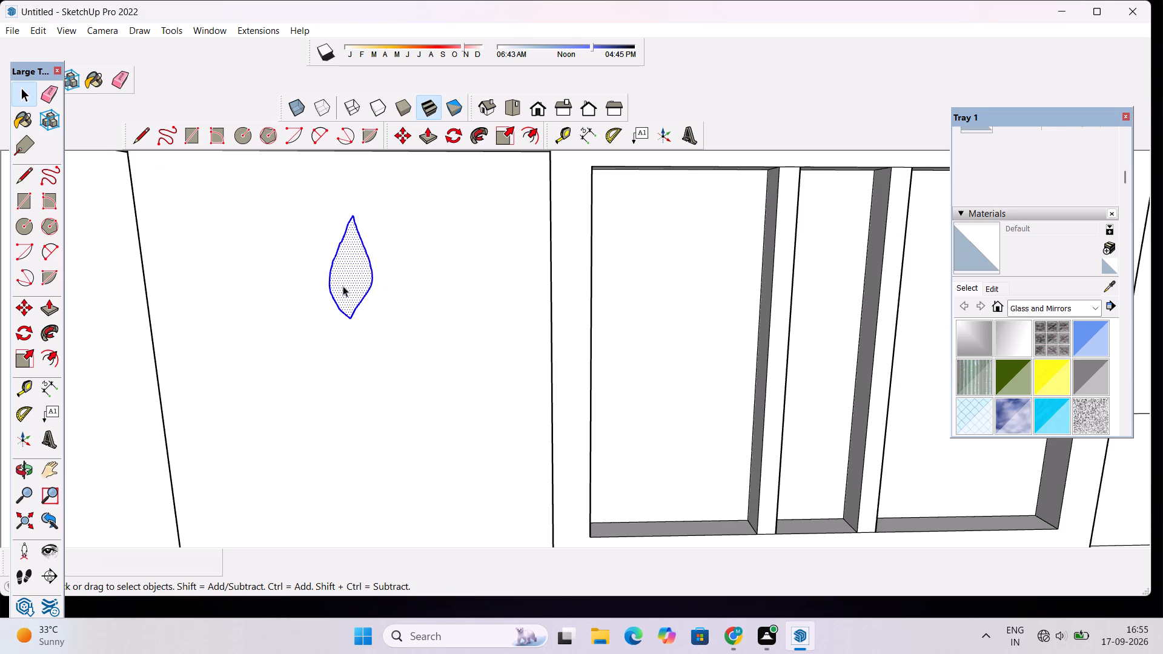
pyautogui.press('m')
pyautogui.click(346, 317)
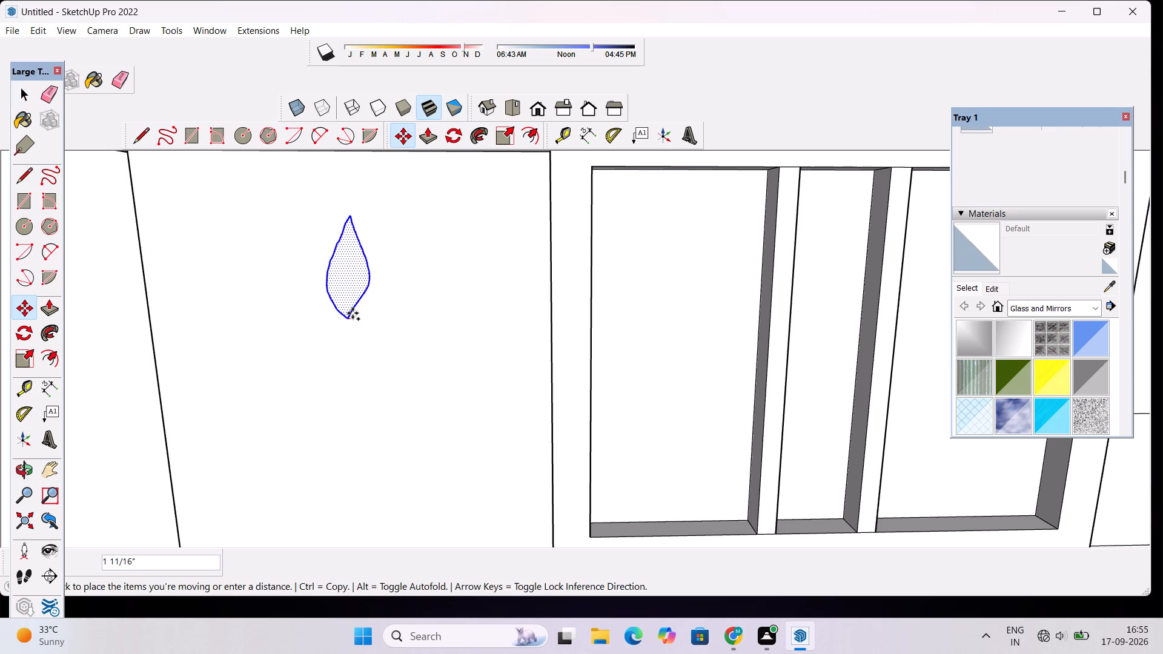
pyautogui.click(417, 339)
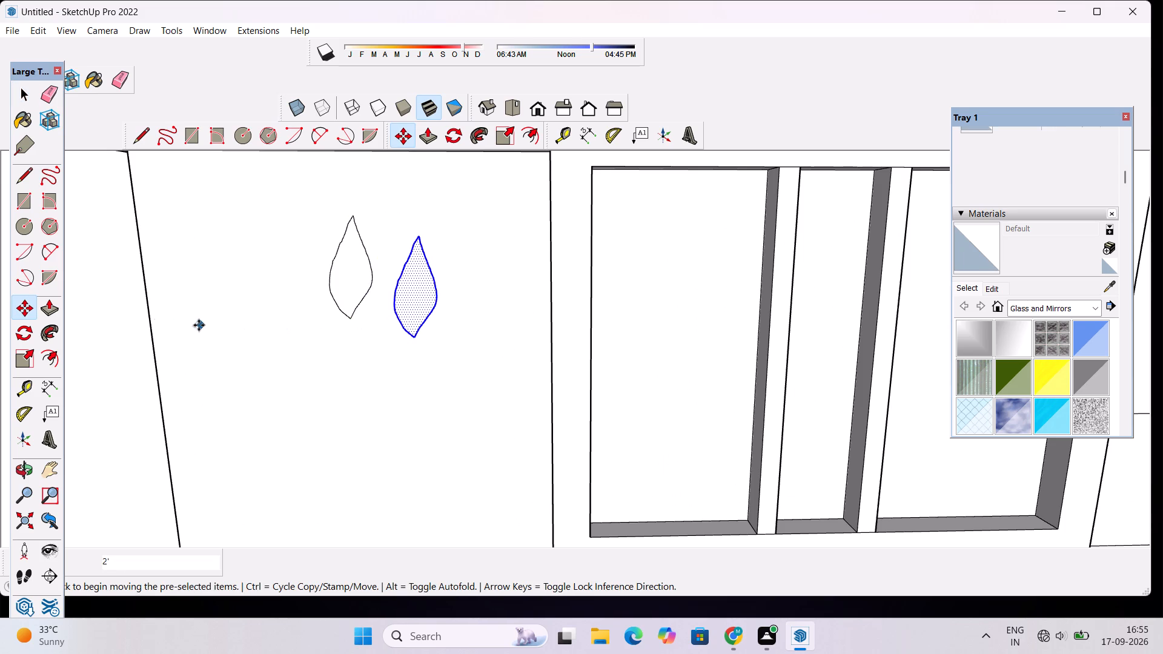
# Rotate the copied leaf 45° clockwise about its lower tip so it leans toward the window frame.
pyautogui.click(30, 332)
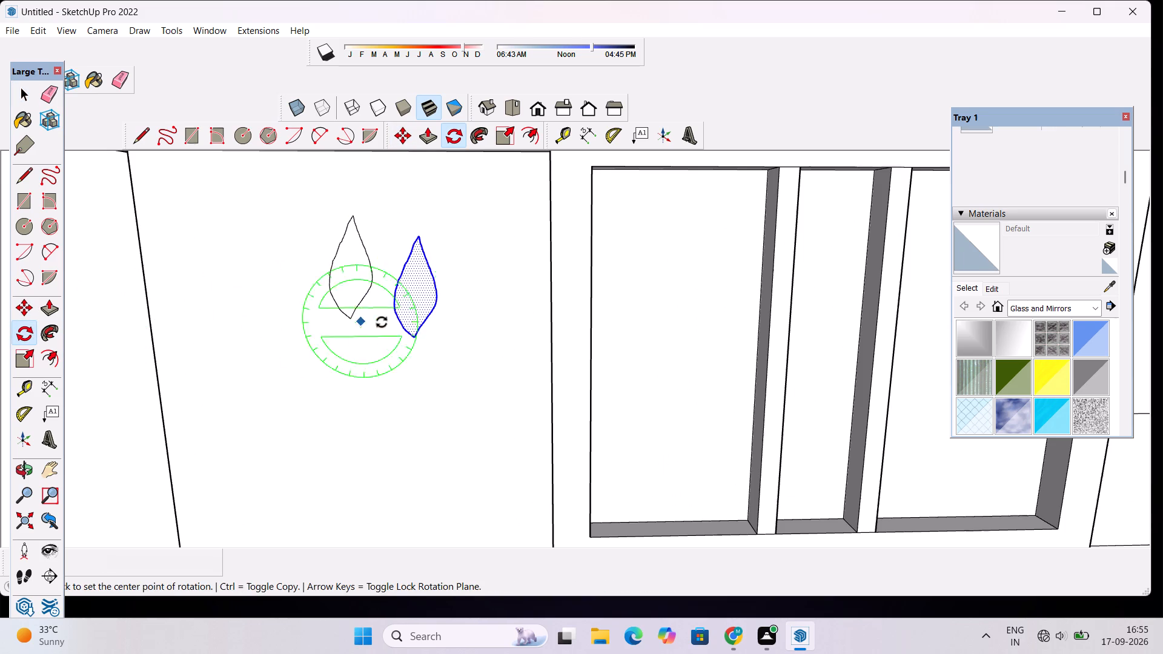
pyautogui.click(414, 335)
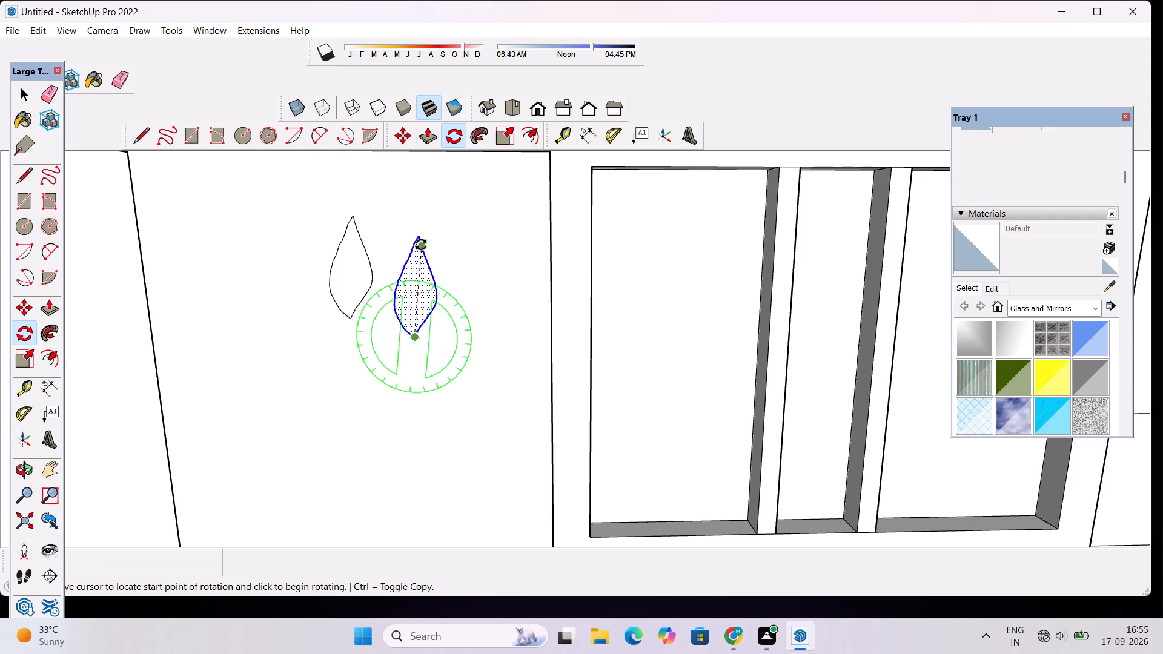
pyautogui.click(421, 239)
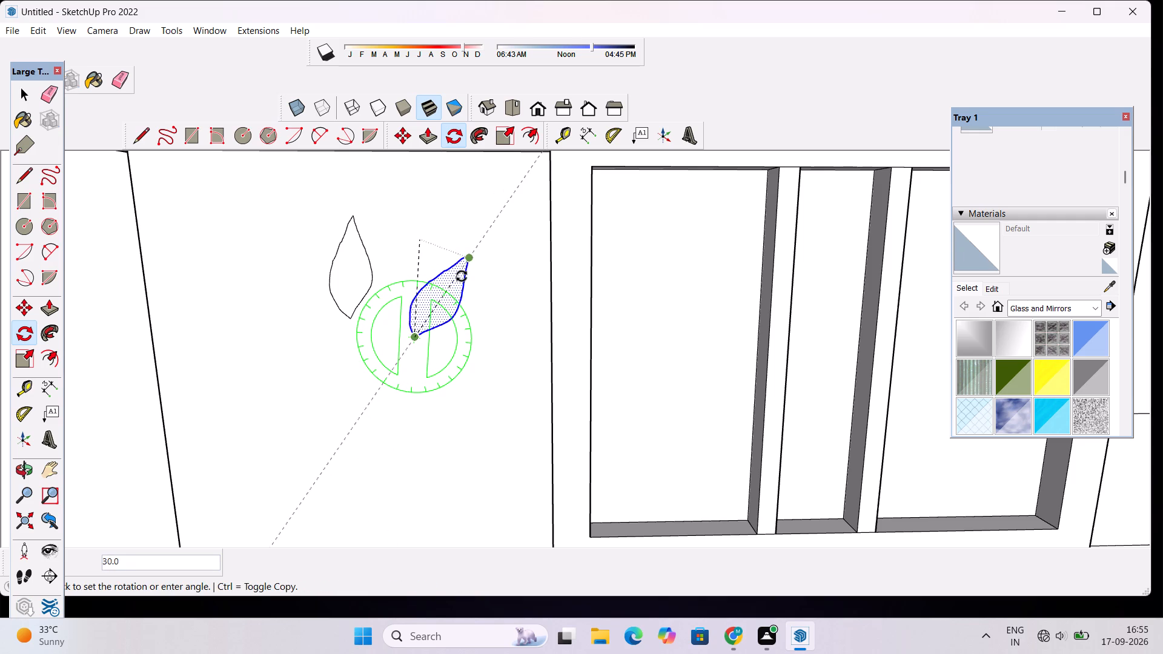
pyautogui.click(463, 292)
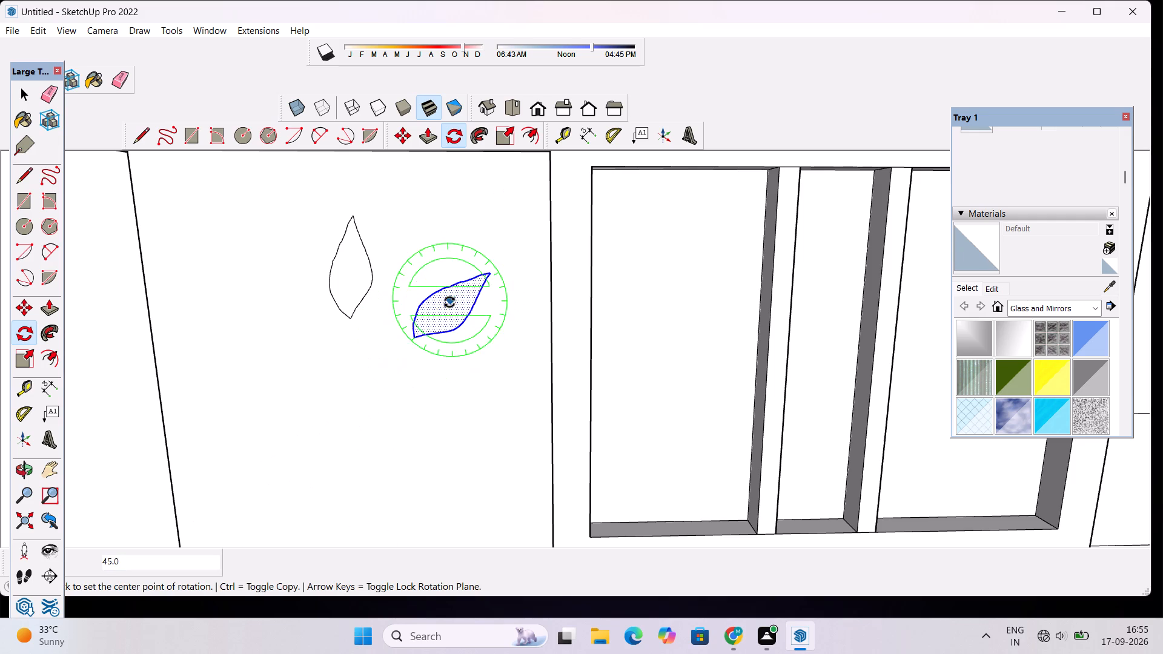
# Copy the tilted leaf from its lower tip to the space between the upright leaf and the tilted one.
pyautogui.press('m')
pyautogui.click(413, 335)
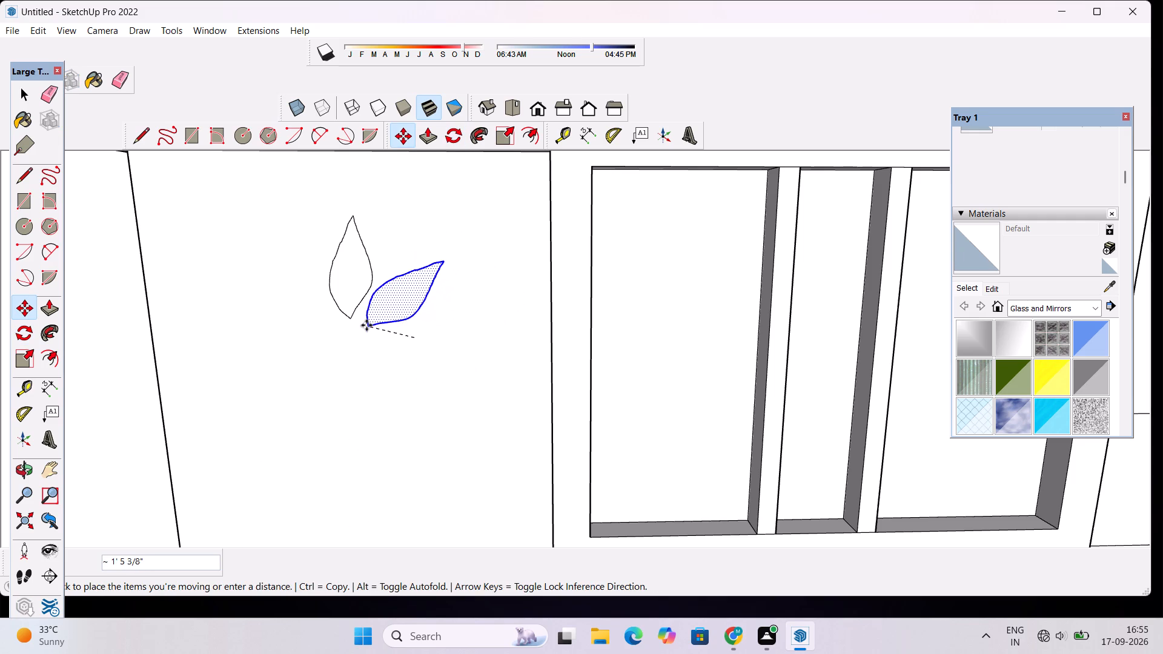
pyautogui.scroll(1, 379, 315)
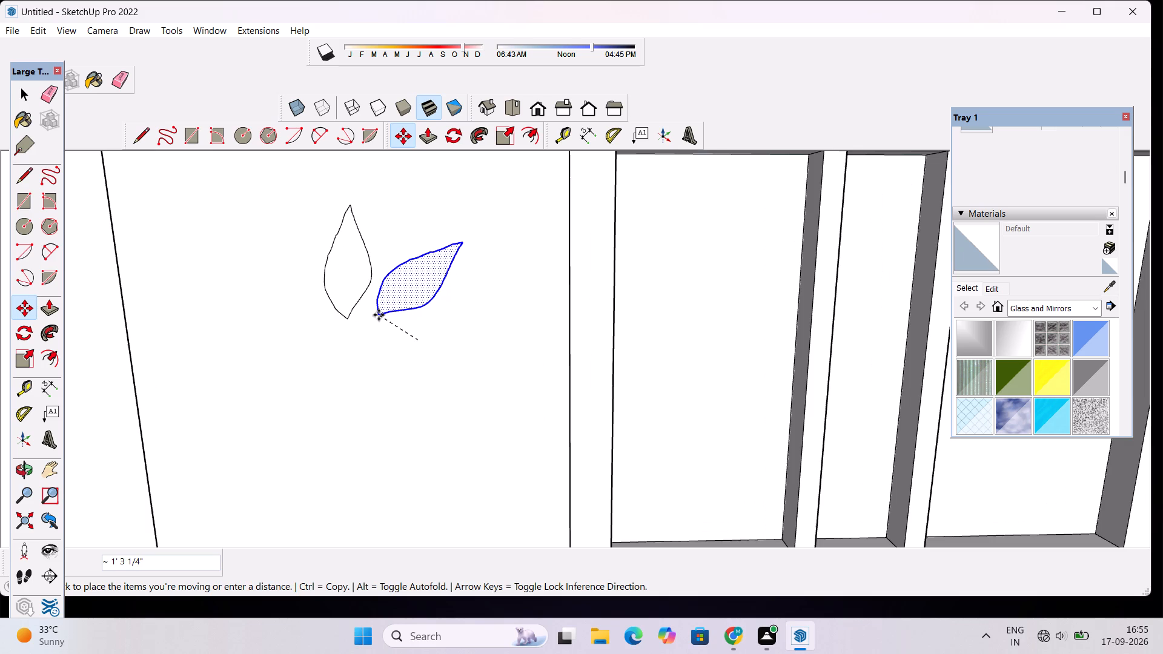
pyautogui.scroll(3, 366, 320)
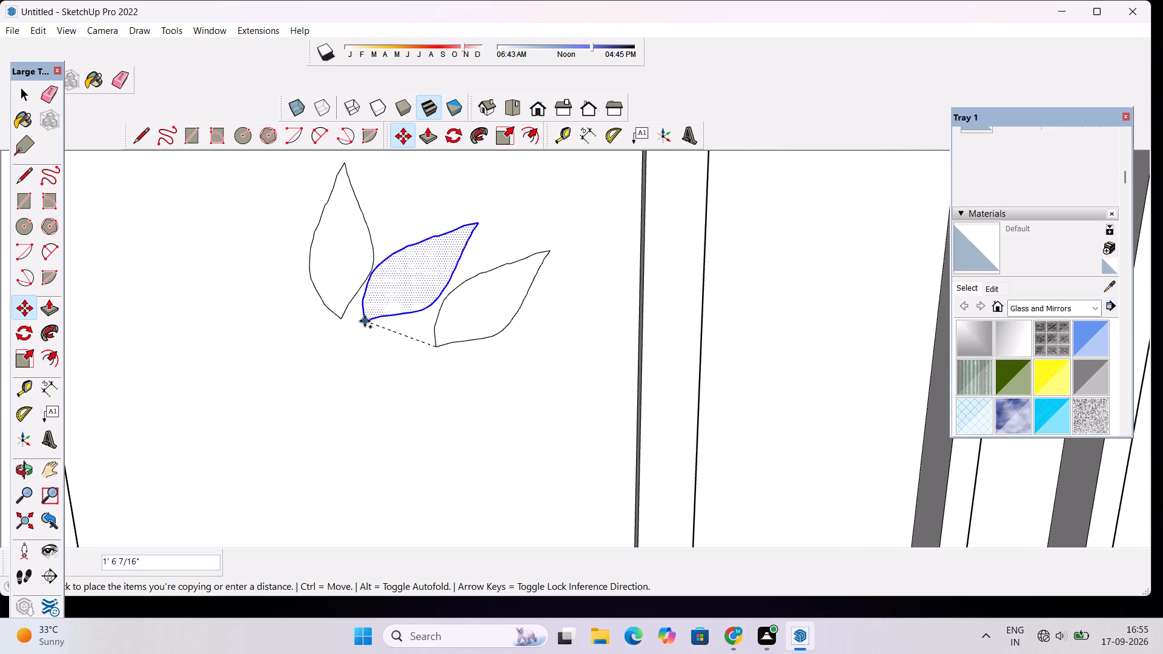
pyautogui.scroll(2, 365, 321)
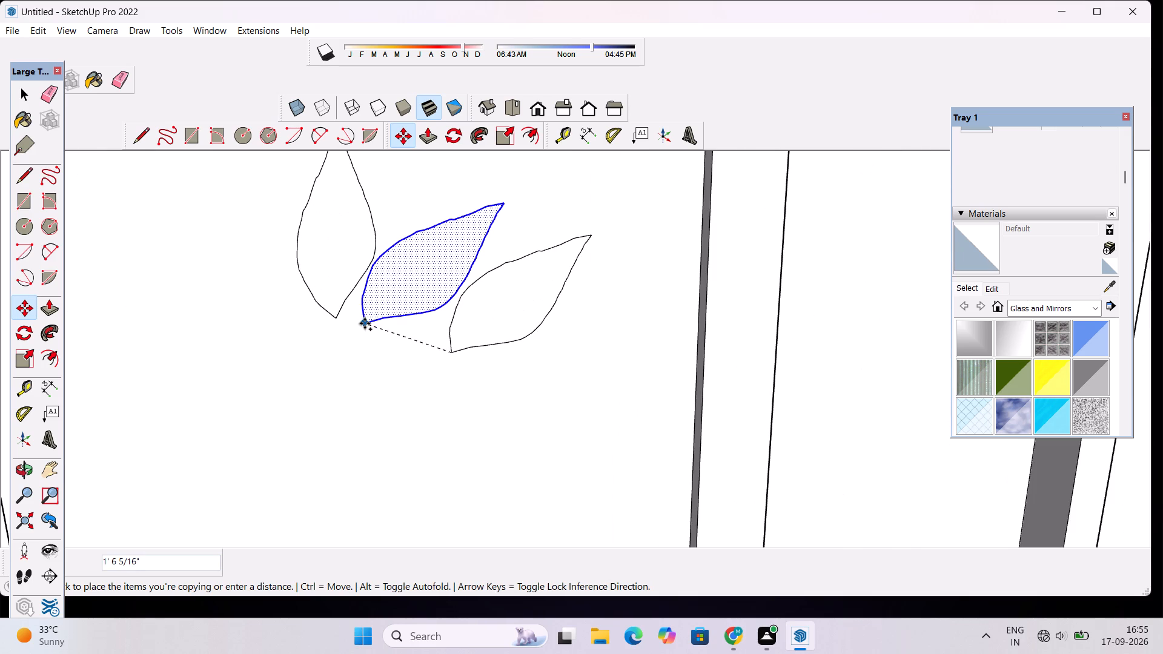
pyautogui.click(416, 272)
pyautogui.scroll(-5, 403, 310)
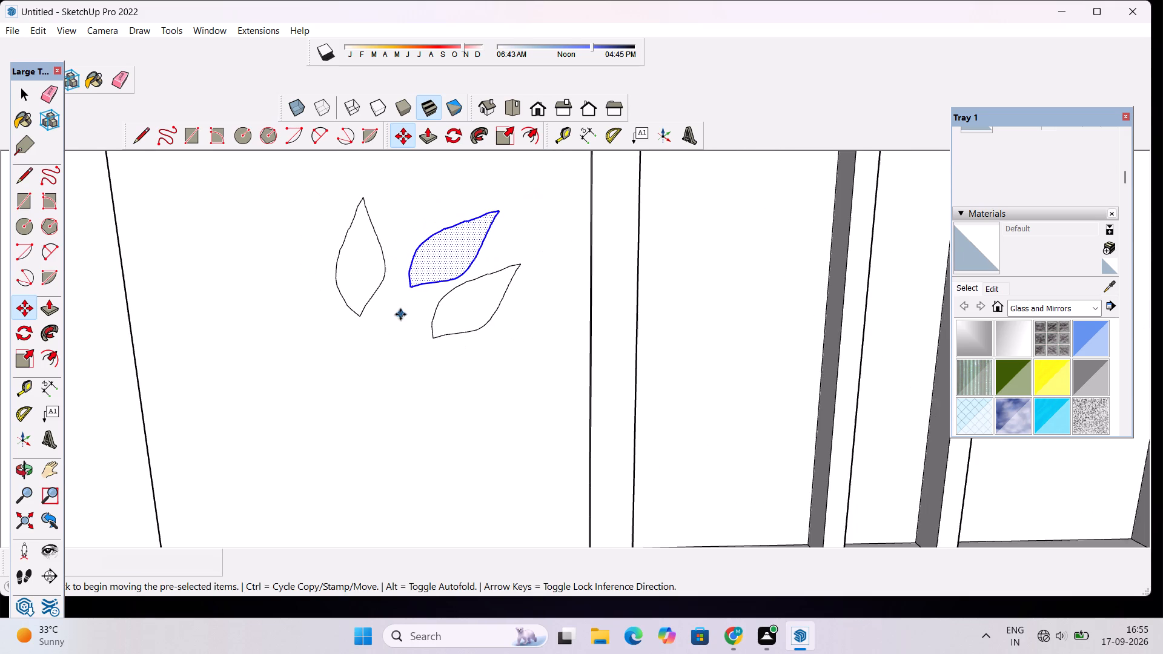
# Rotate the newest leaf copy about 5° clockwise around its lower tip.
pyautogui.click(19, 327)
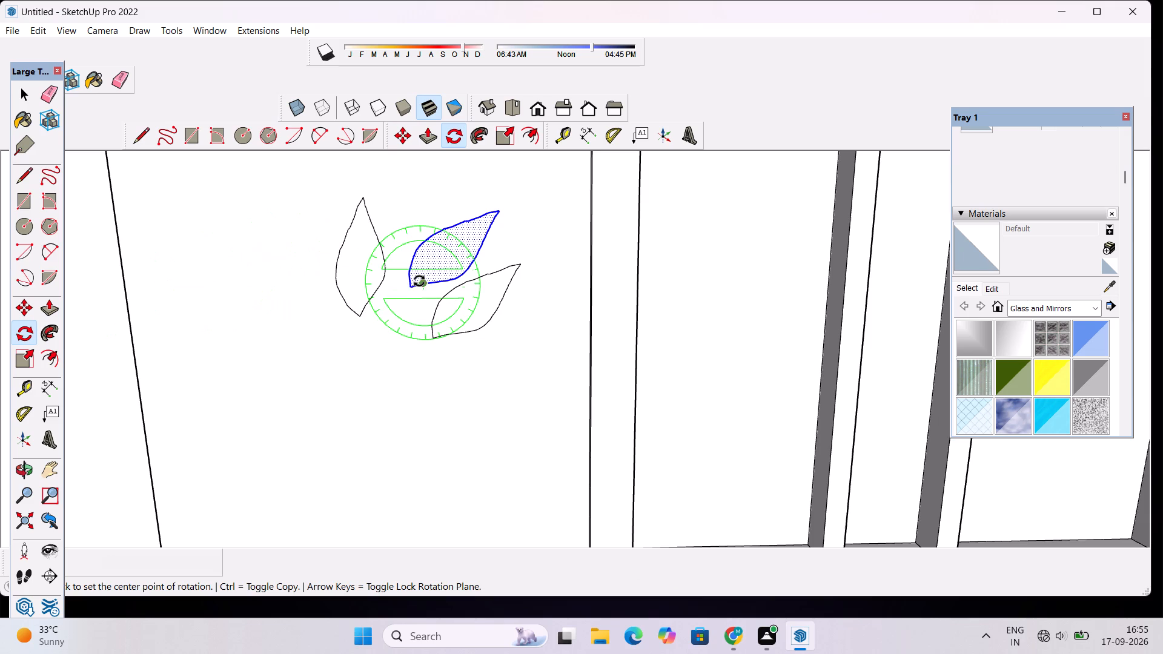
pyautogui.click(410, 283)
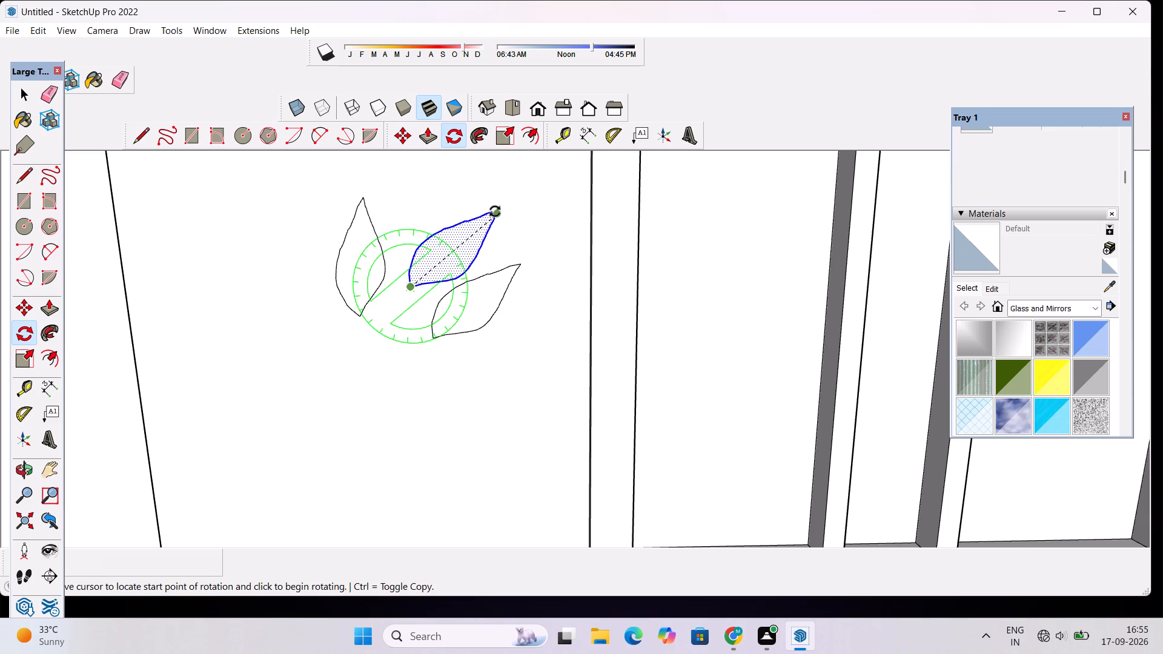
pyautogui.click(497, 210)
pyautogui.click(509, 222)
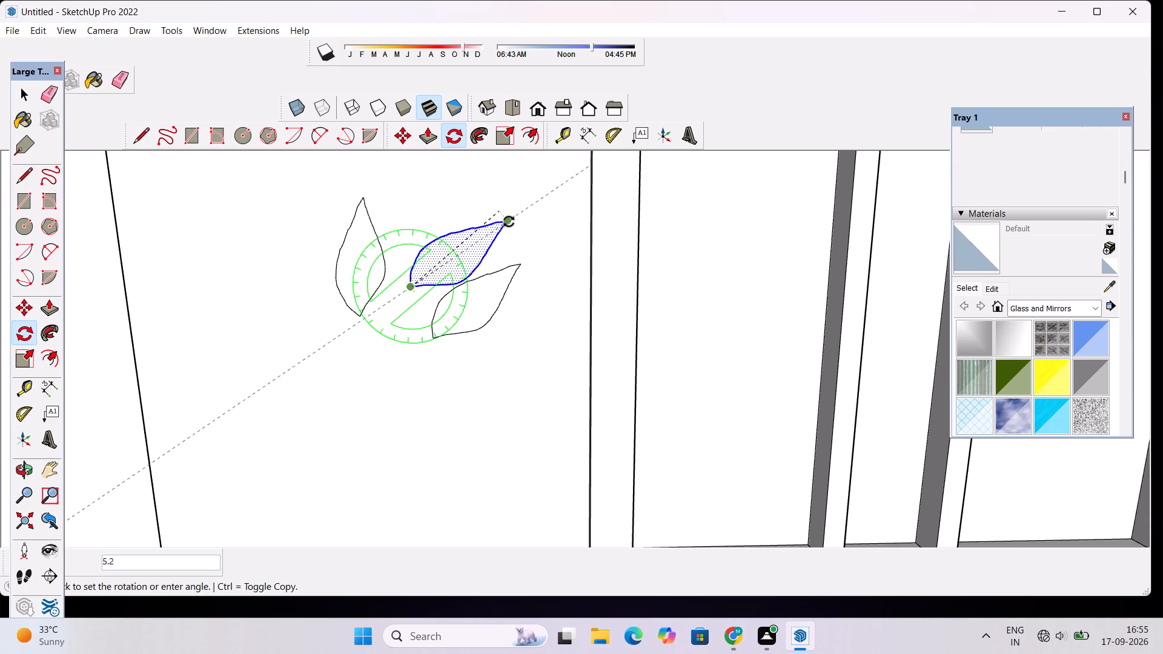
# Move the slightly rotated leaf about 1' 6" from its lower tip to the foot of the upright leaf.
pyautogui.press('m')
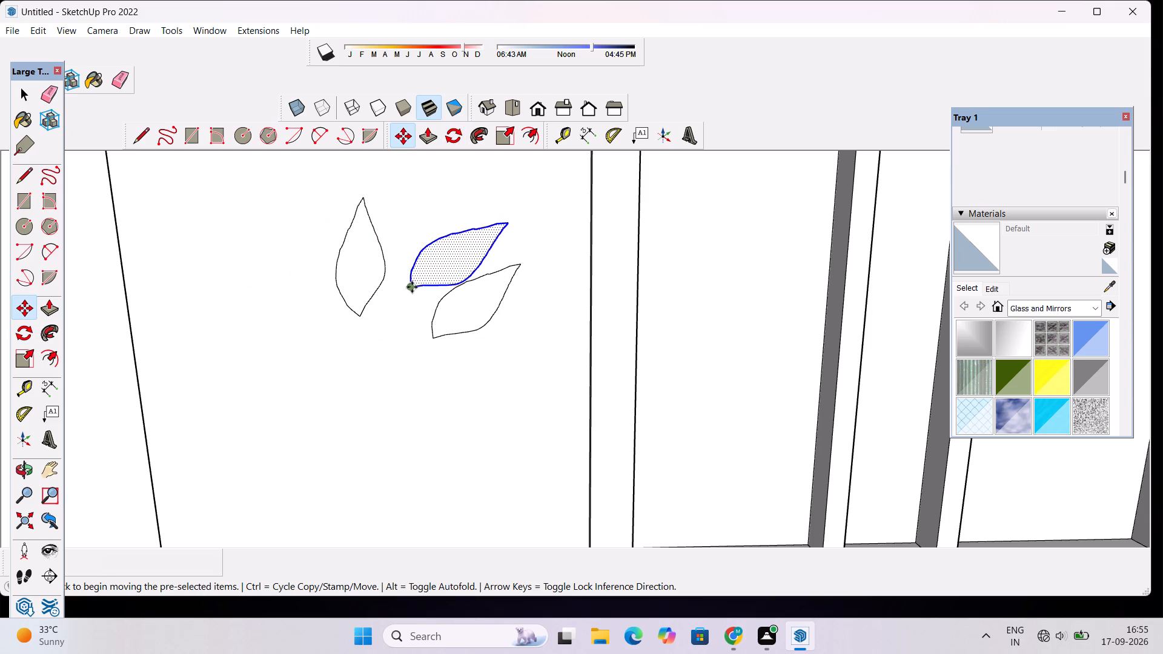
pyautogui.click(411, 288)
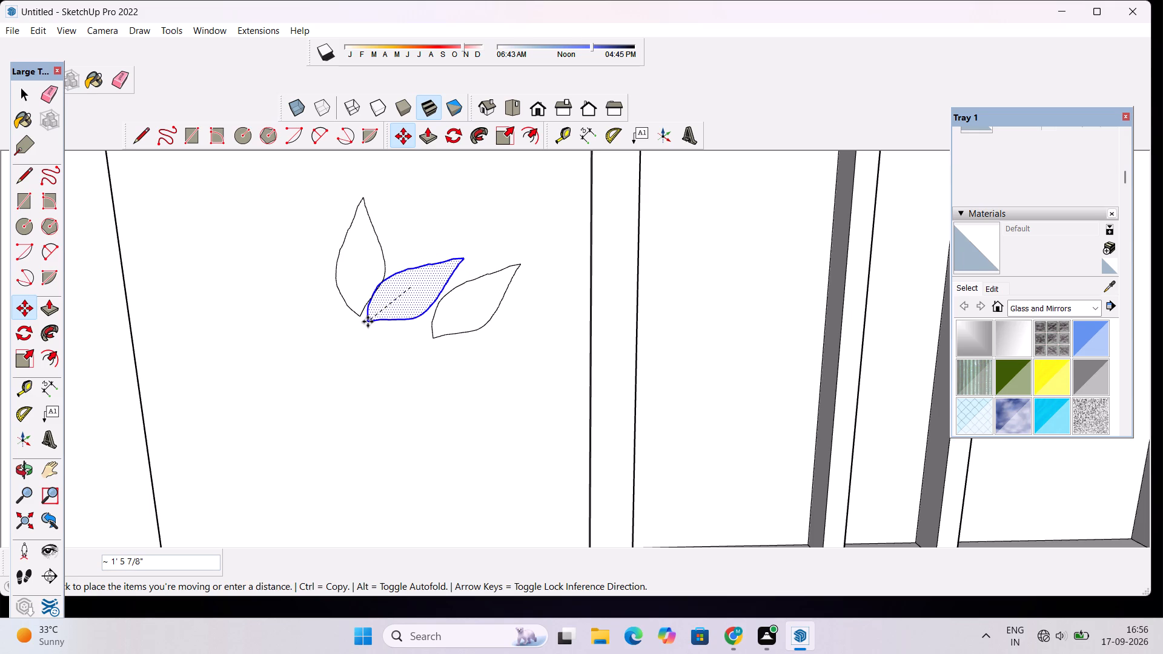
pyautogui.click(368, 322)
pyautogui.press('space')
# Move the remaining tilted leaf with its outline down to the empty lower part of the blank panel.
pyautogui.doubleClick(475, 297)
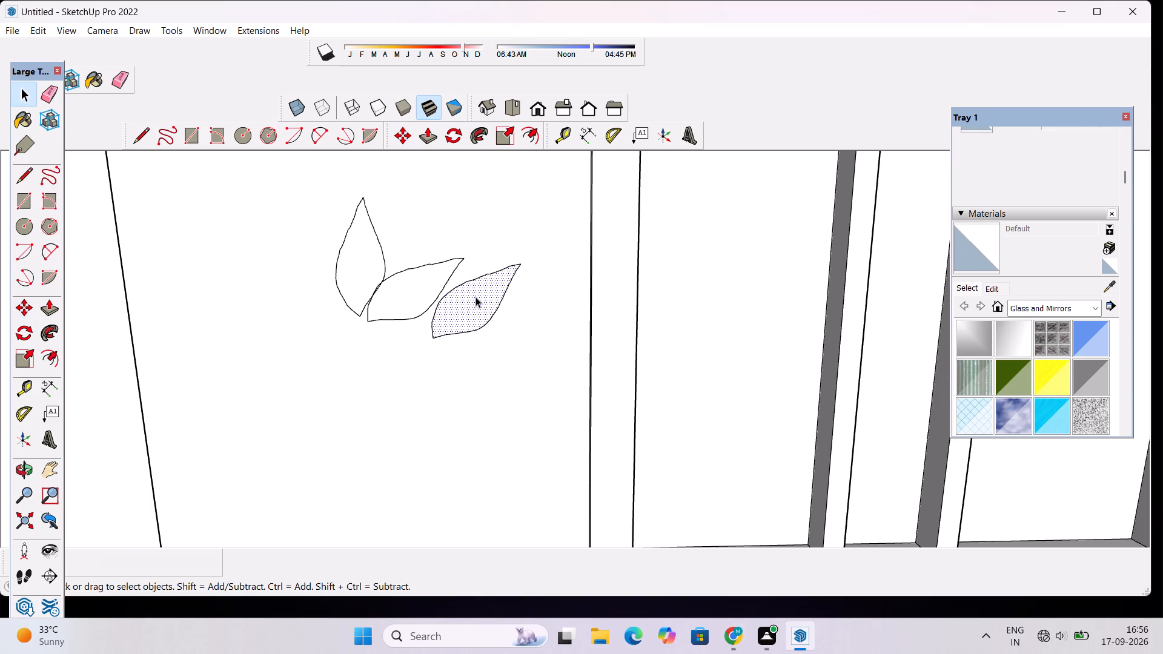
pyautogui.press('m')
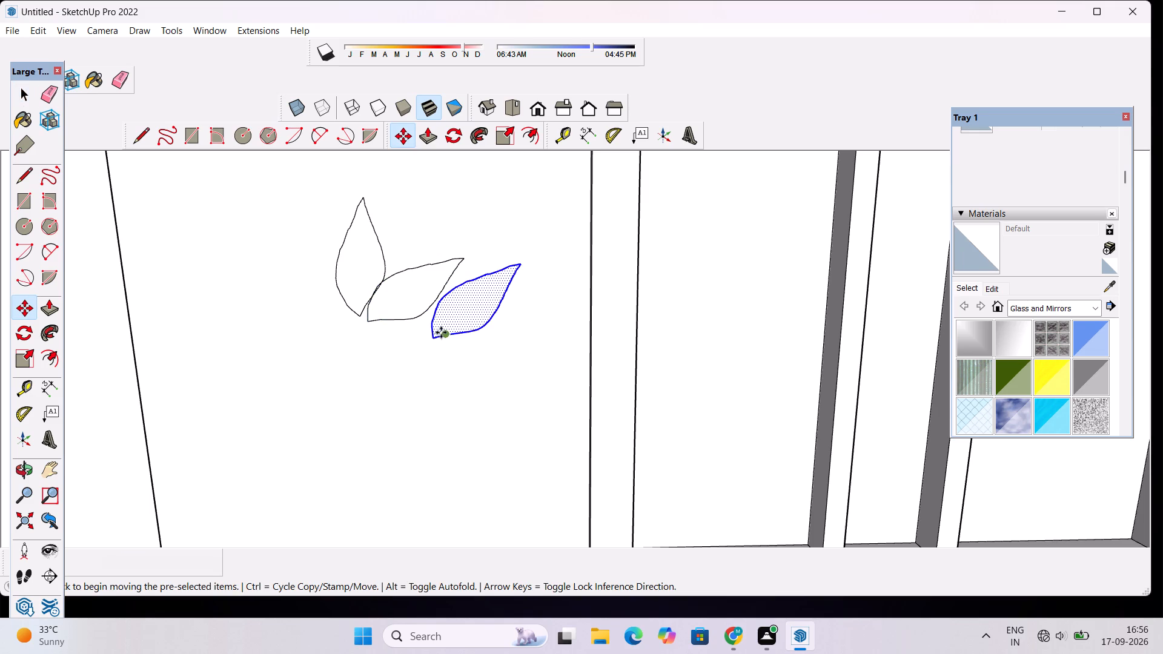
pyautogui.click(433, 340)
pyautogui.scroll(-8, 433, 317)
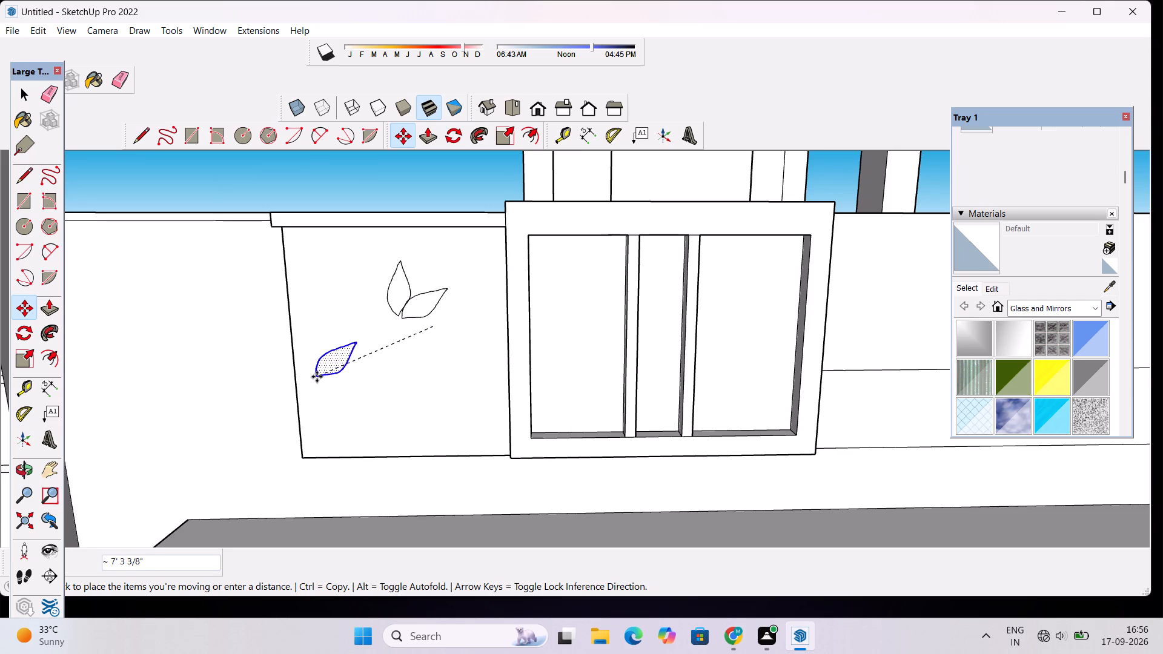
pyautogui.click(406, 421)
# Copy the lowered leaf about 4' 4" up and away from the window frame on the blank panel.
pyautogui.click(406, 420)
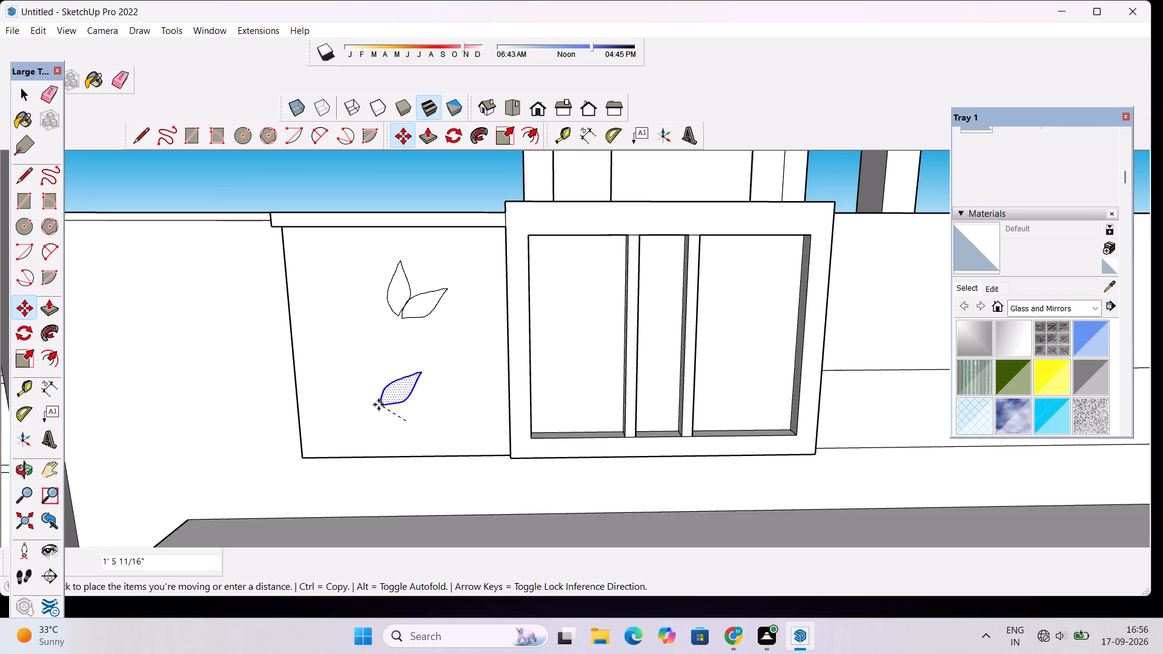
pyautogui.scroll(4, 341, 378)
pyautogui.click(341, 378)
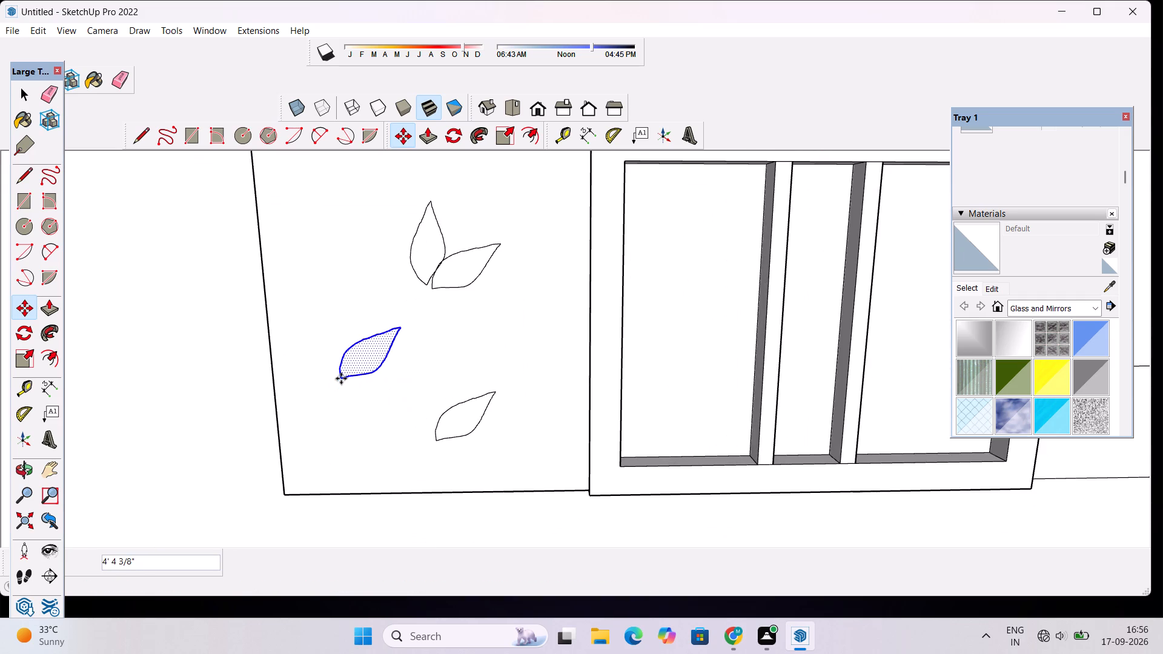
# Rotate the new leaf copy about 96° counterclockwise around its lower tip so it leans away from the window frame.
pyautogui.click(22, 329)
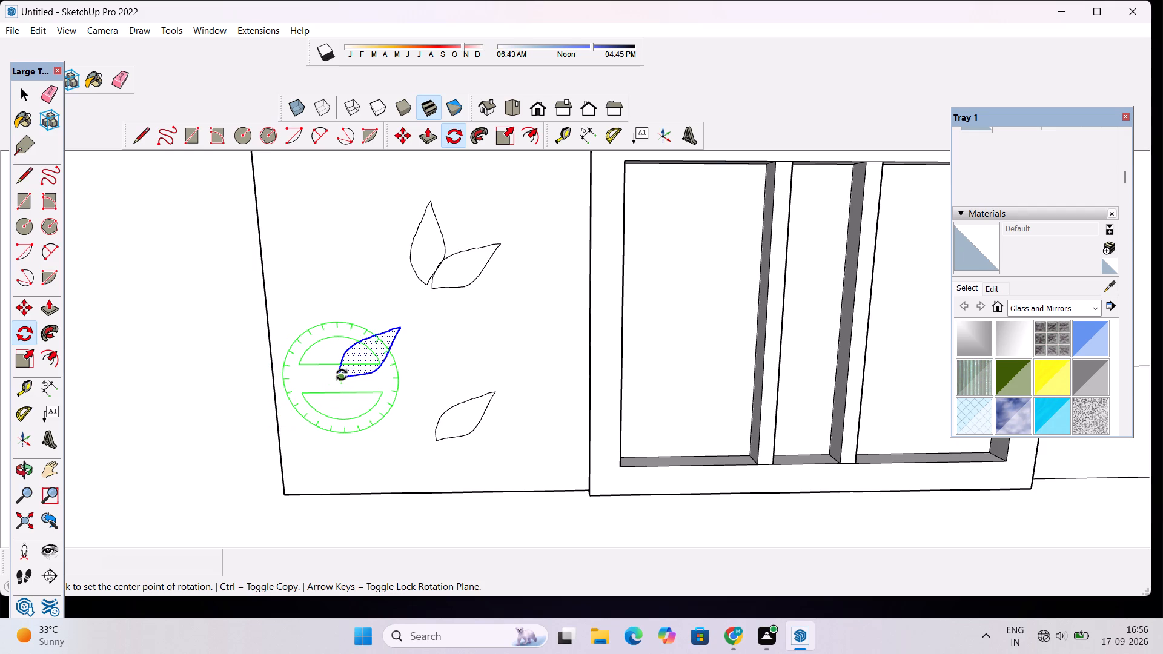
pyautogui.click(342, 378)
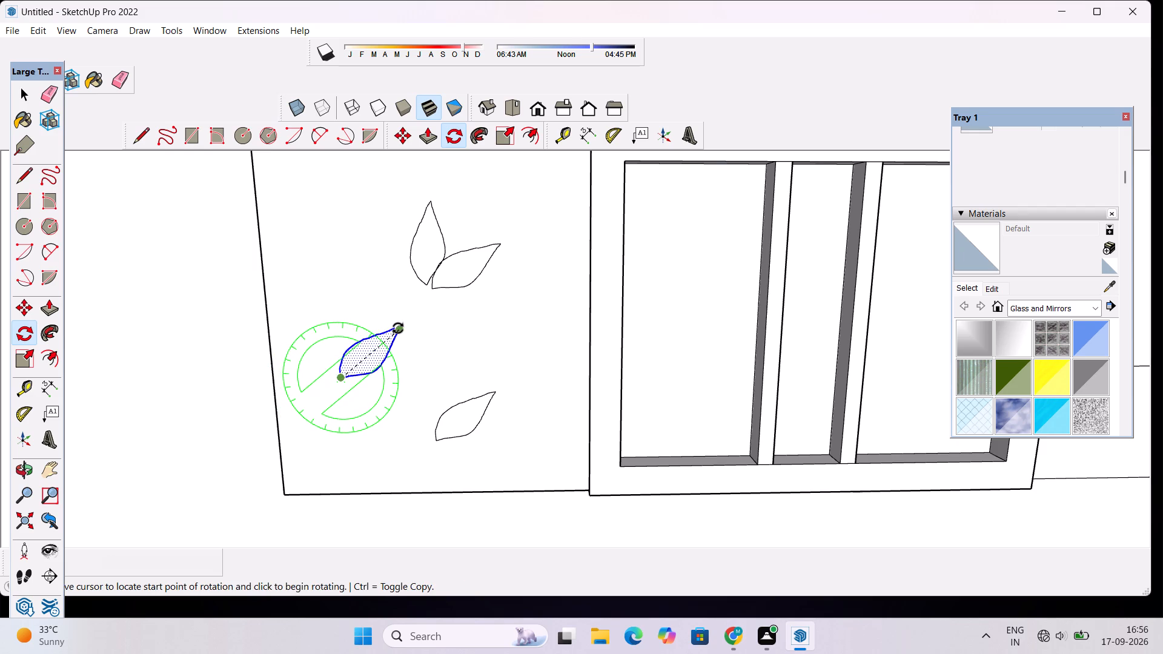
pyautogui.scroll(4, 402, 327)
pyautogui.click(402, 327)
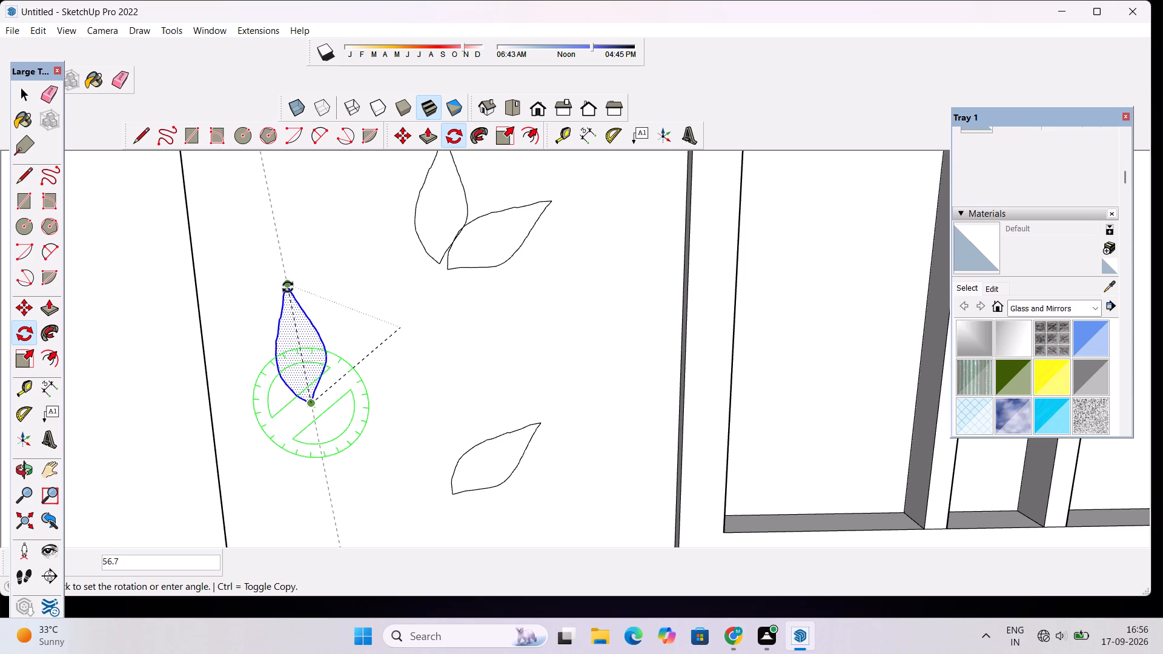
pyautogui.scroll(1, 288, 287)
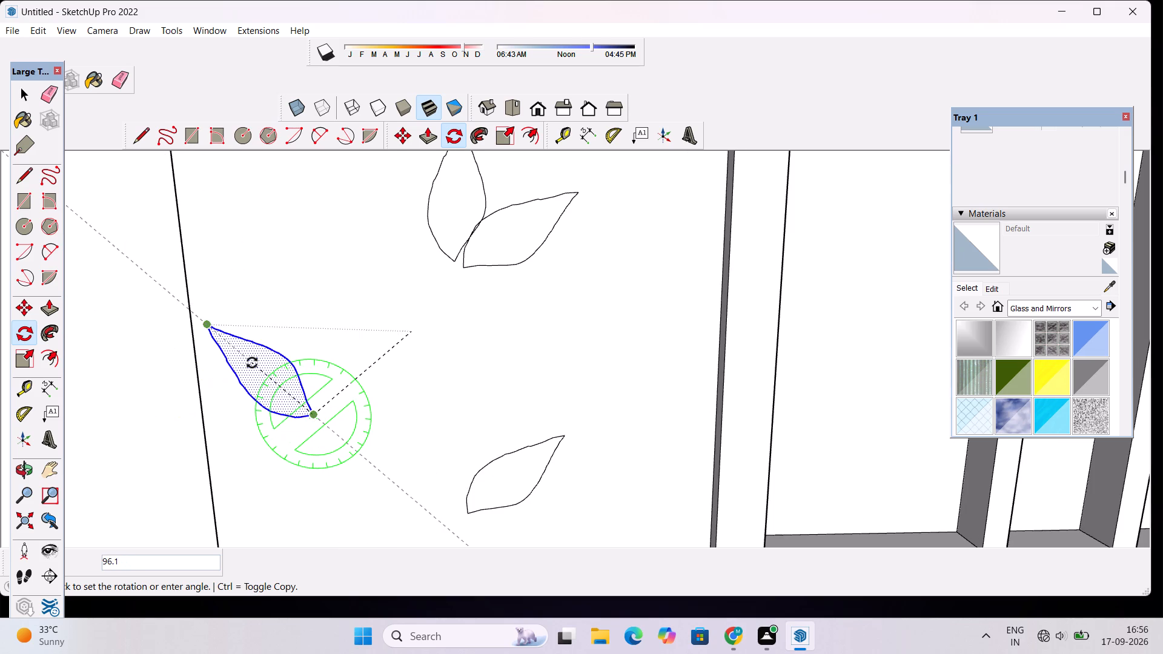
pyautogui.click(252, 363)
# Move the mirrored-looking leaf about 4' 5" from its lower tip to just beside the upright leaf's foot.
pyautogui.press('m')
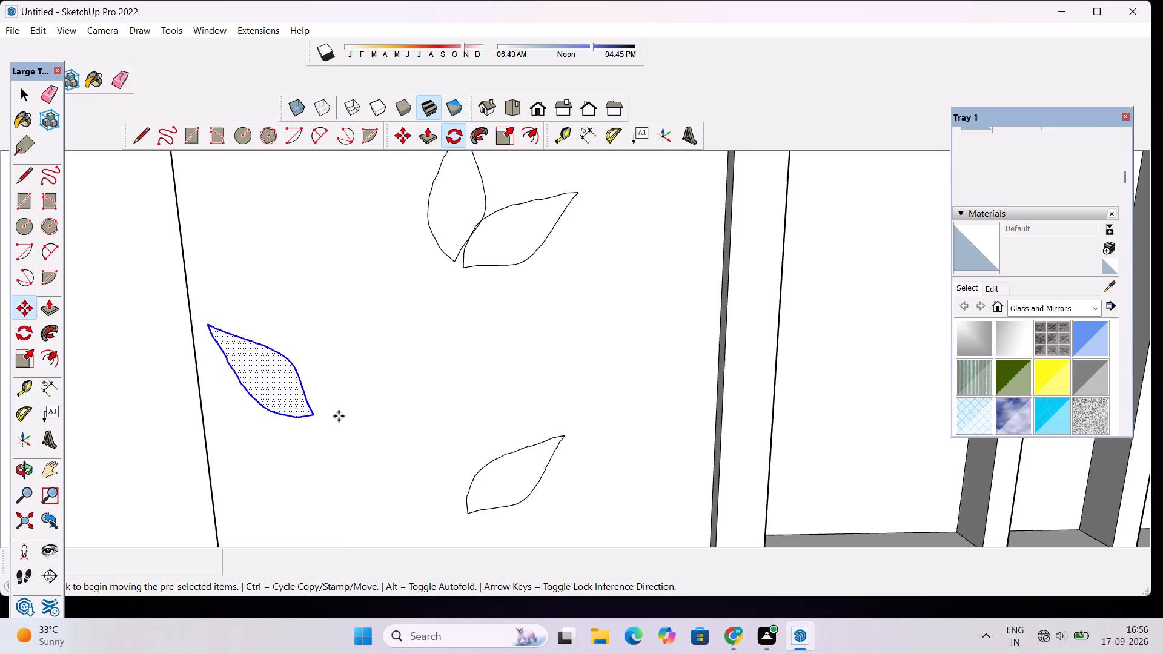
pyautogui.scroll(-5, 320, 443)
pyautogui.scroll(3, 320, 443)
pyautogui.click(313, 417)
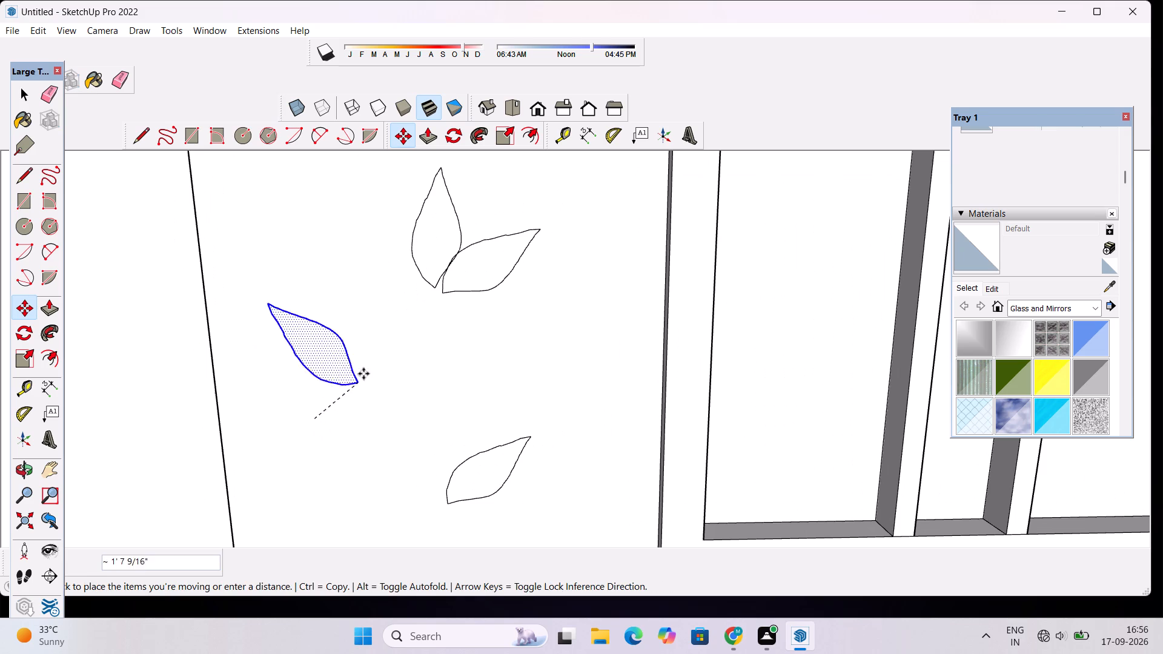
pyautogui.scroll(4, 389, 320)
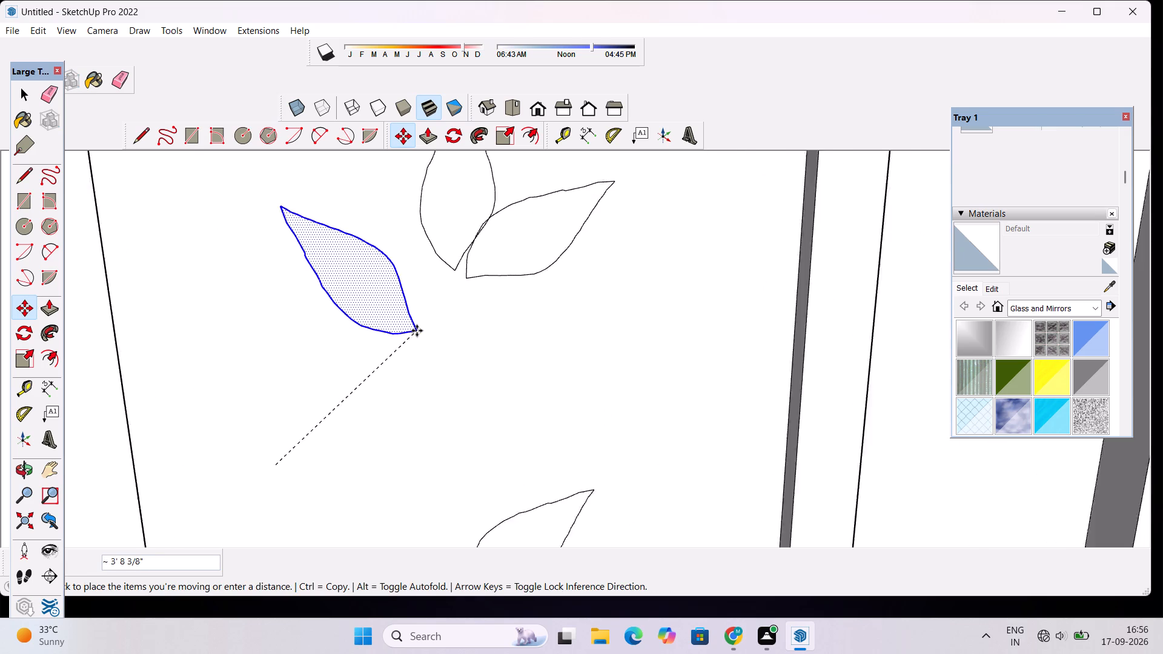
pyautogui.scroll(2, 417, 331)
pyautogui.click(432, 277)
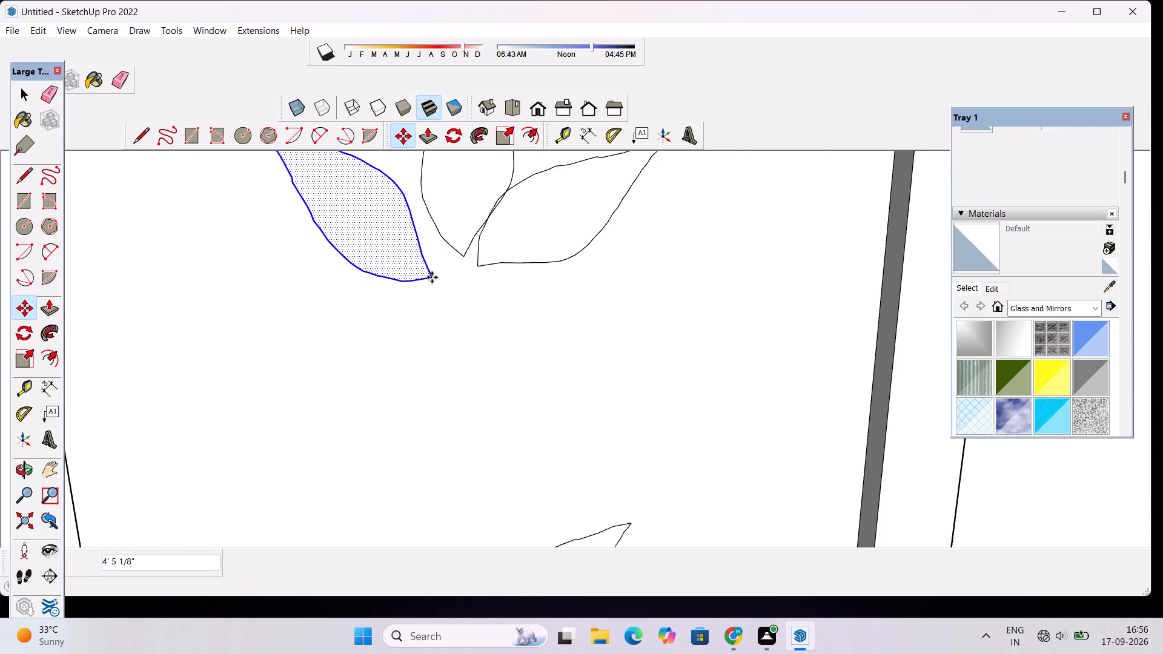
# Rotate the leaf leaning away from the window about 6° counterclockwise around its outer tip.
pyautogui.click(24, 335)
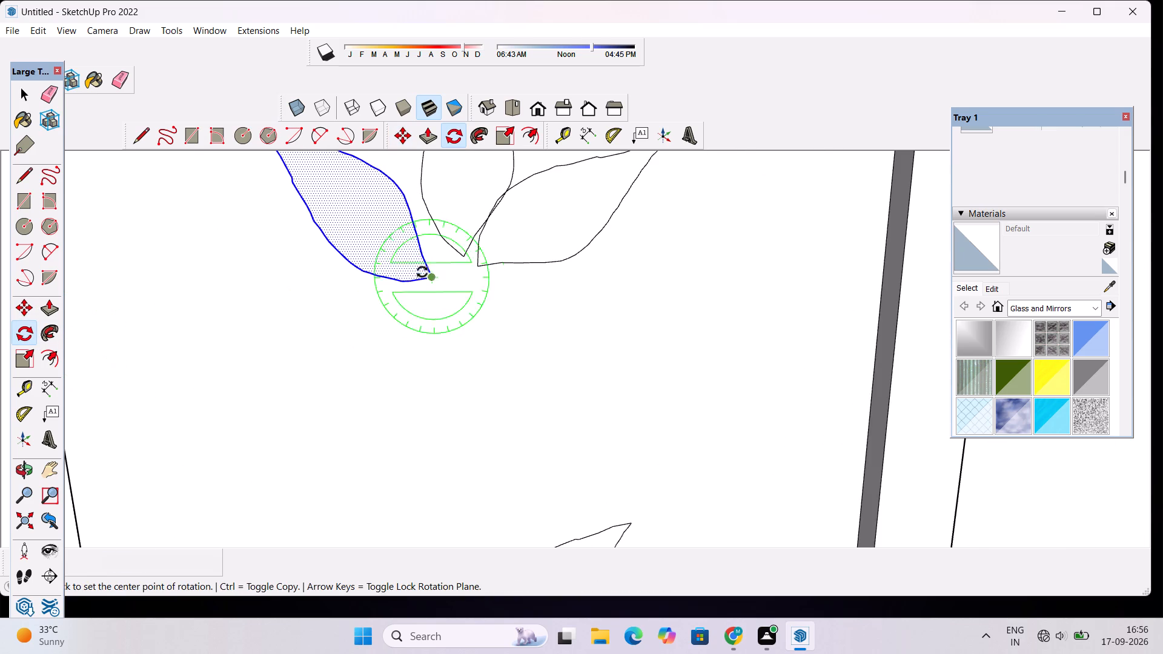
pyautogui.scroll(-4, 396, 340)
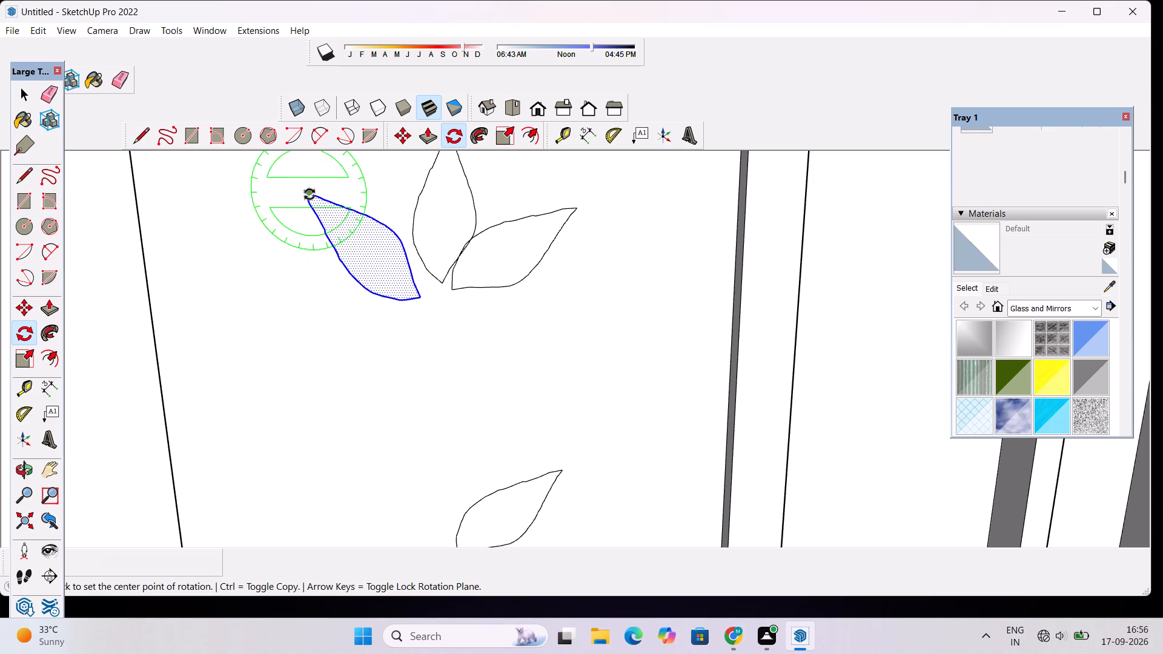
pyautogui.click(307, 192)
pyautogui.click(416, 297)
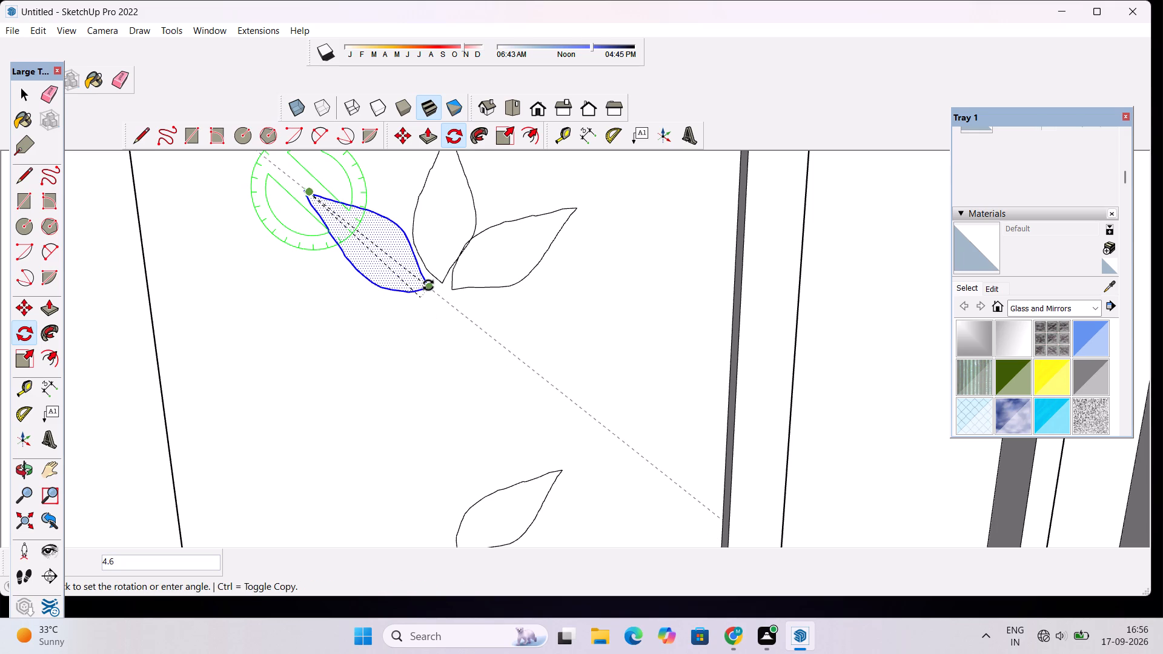
pyautogui.click(428, 285)
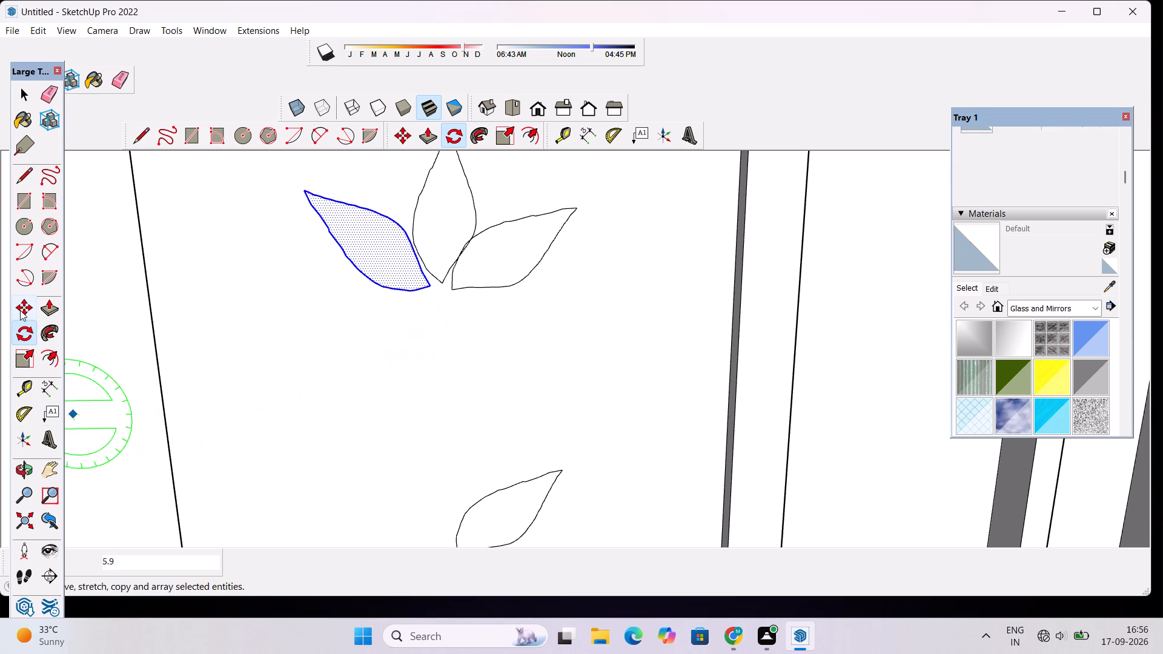
# Move the outward-leaning leaf about 2 5/8" so its lower tip meets the upright leaf's foot.
pyautogui.click(20, 309)
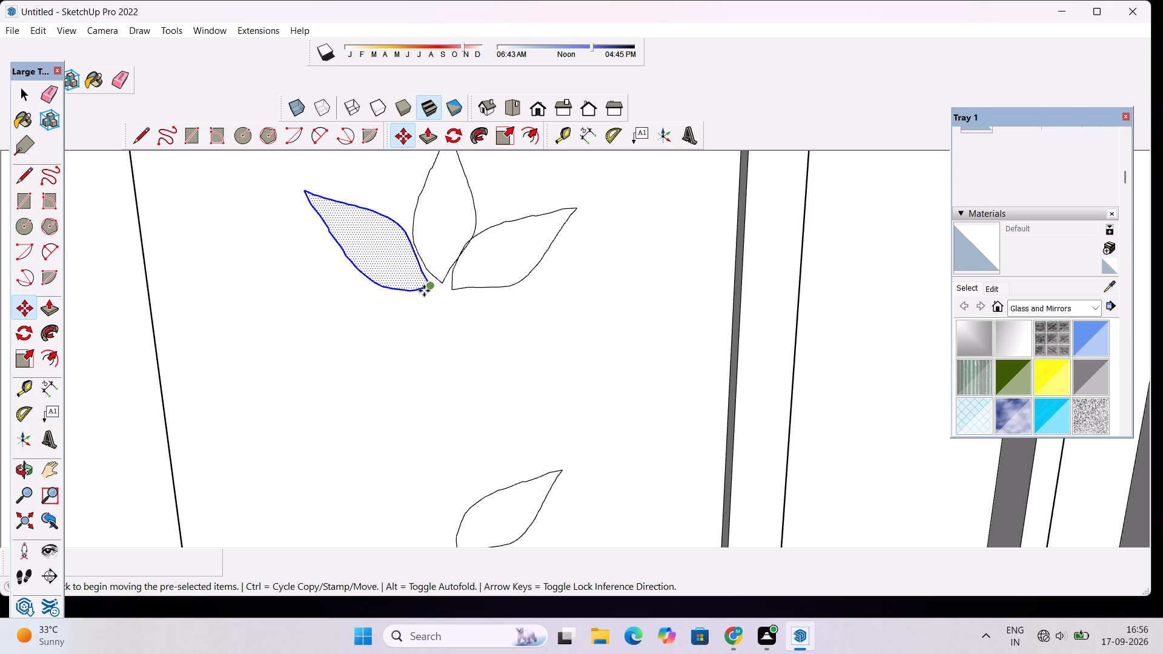
pyautogui.click(427, 288)
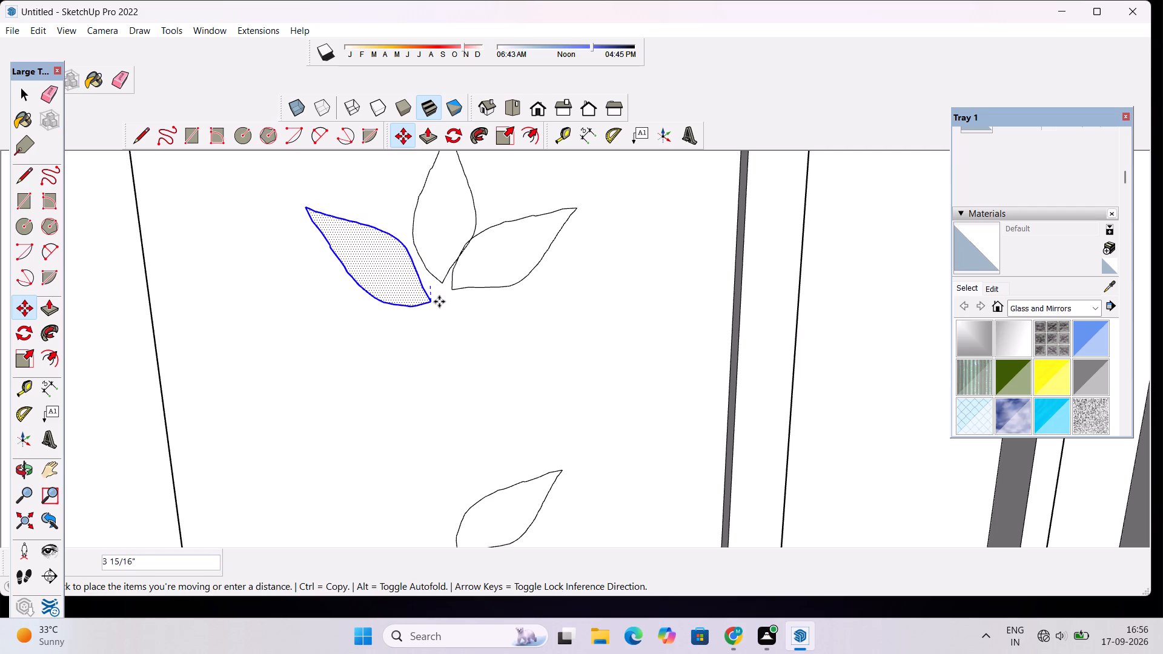
pyautogui.click(441, 289)
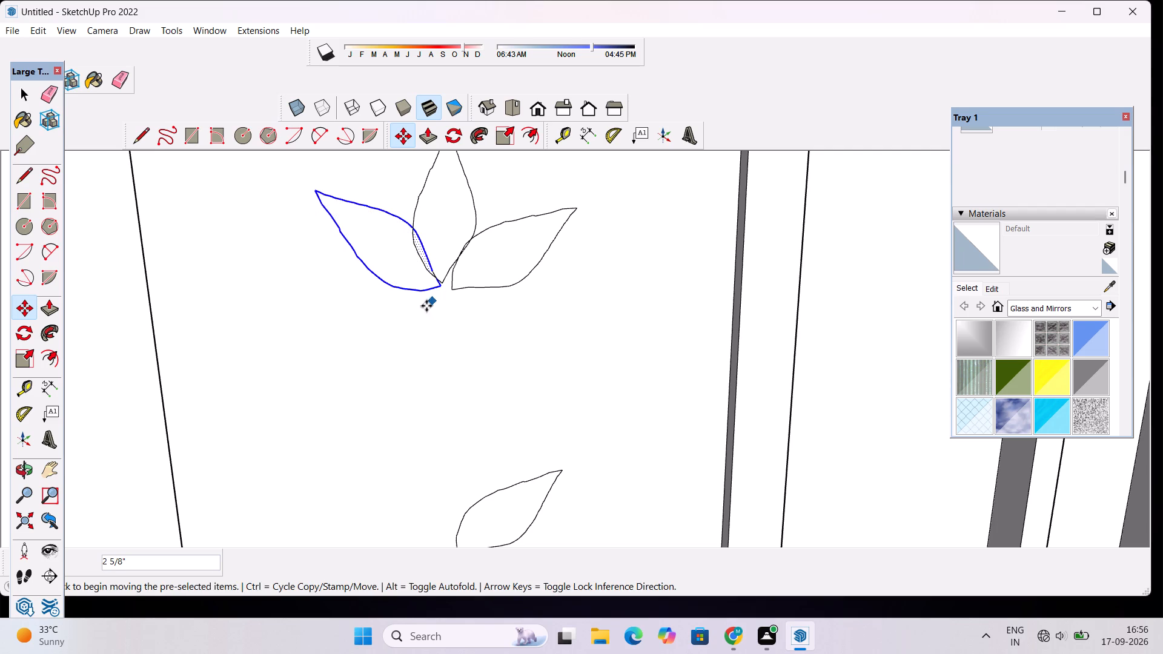
pyautogui.press('space')
pyautogui.press('space')
# Delete the spare leaf face and its outline from the lower part of the blank panel.
pyautogui.scroll(-4, 319, 318)
pyautogui.click(280, 334)
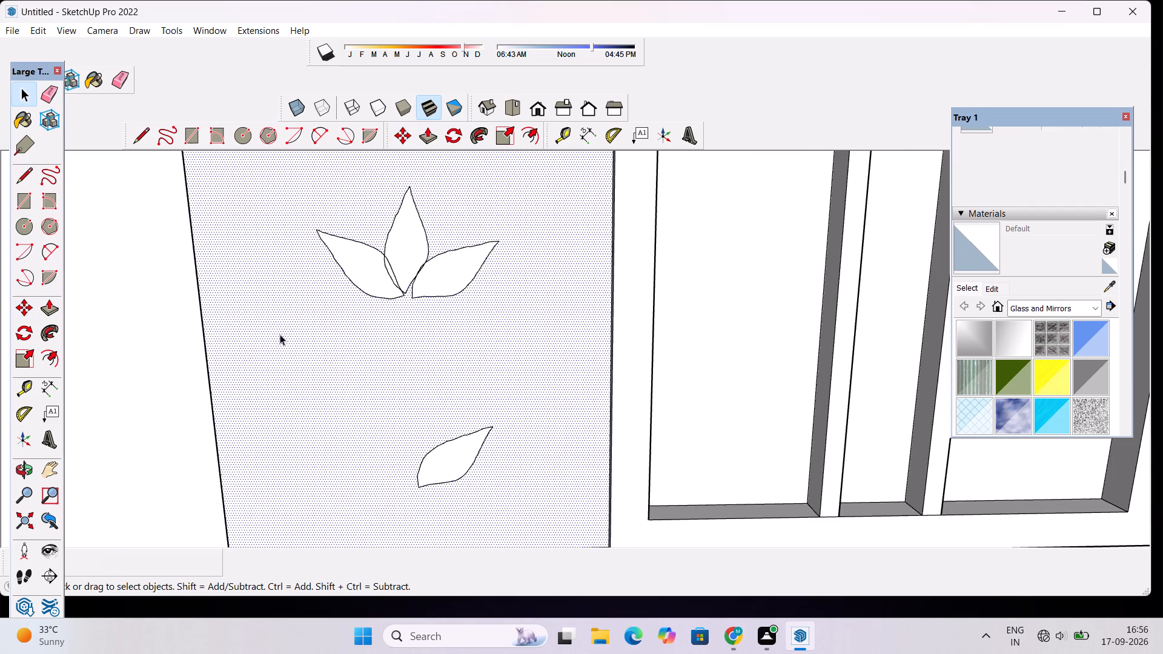
pyautogui.scroll(-10, 235, 343)
pyautogui.doubleClick(330, 391)
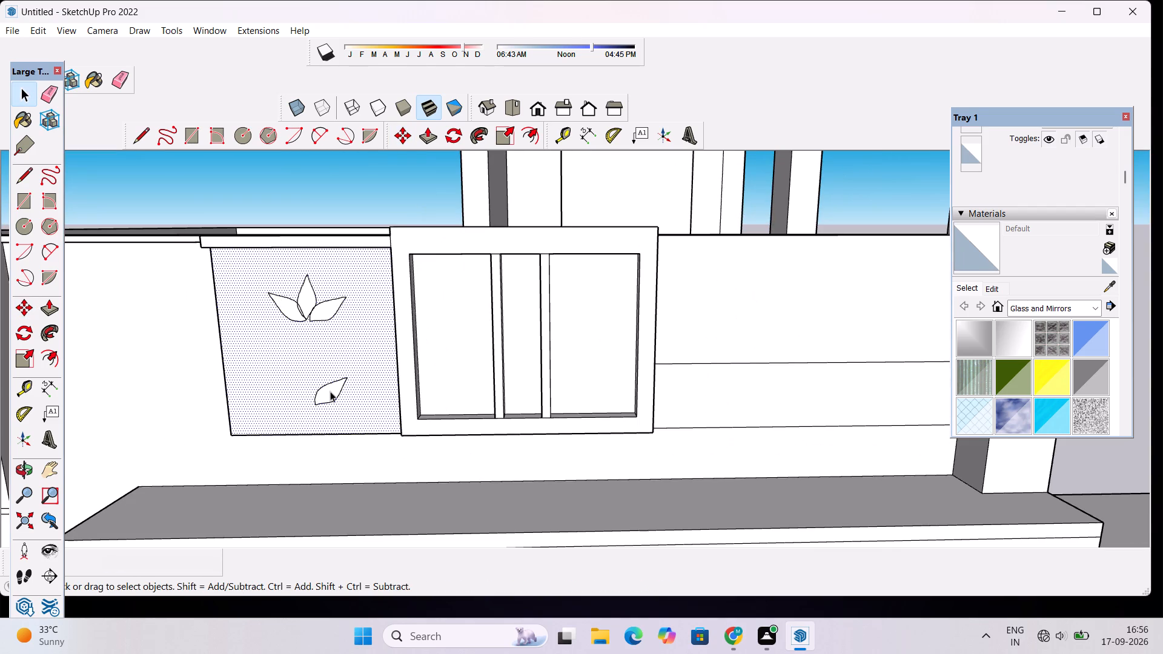
pyautogui.press('Delete')
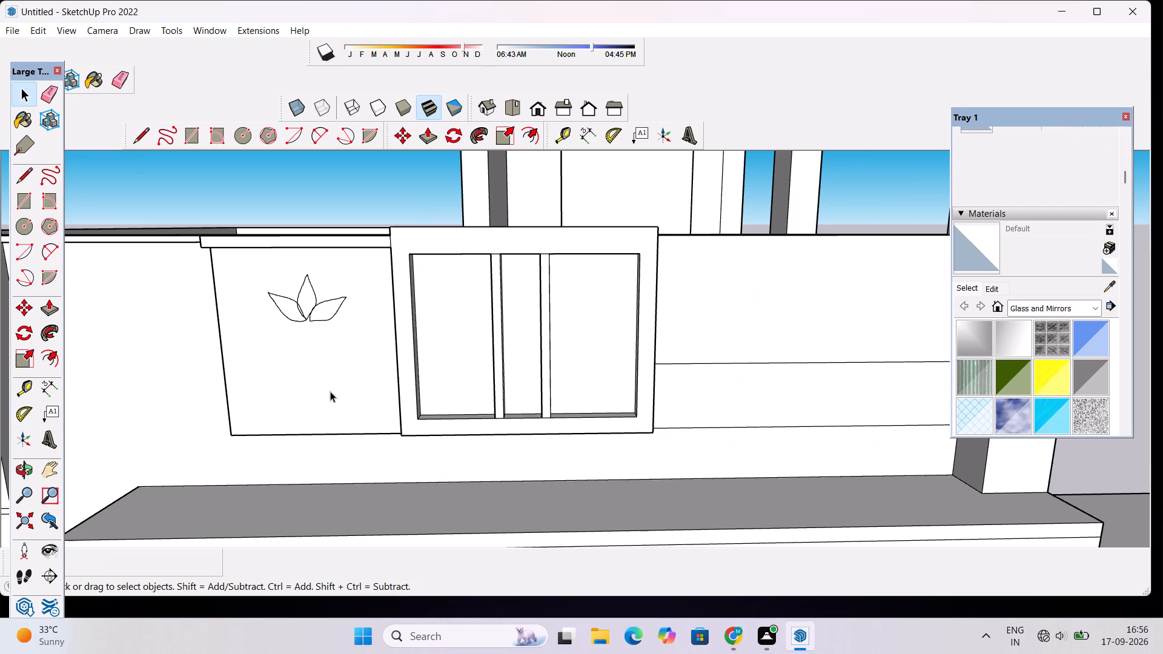
# Examine the three-leaf motif beside the parapet window and the surrounding facade from several angles and distances.
pyautogui.scroll(-1, 330, 391)
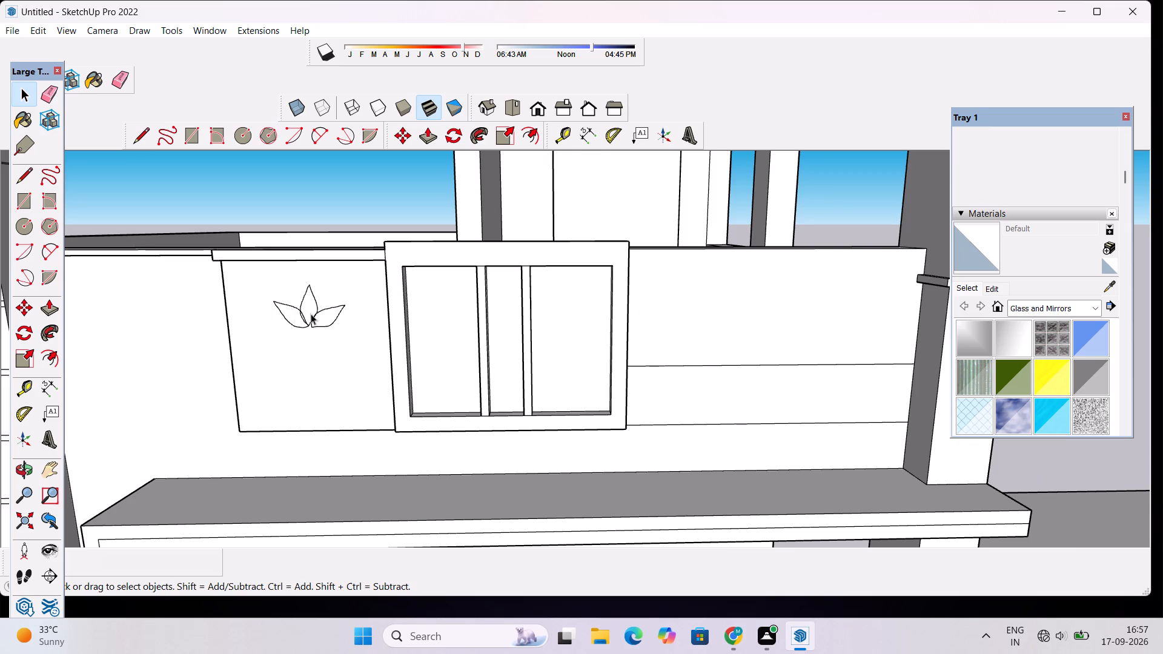
pyautogui.press('o')
pyautogui.scroll(-2, 342, 312)
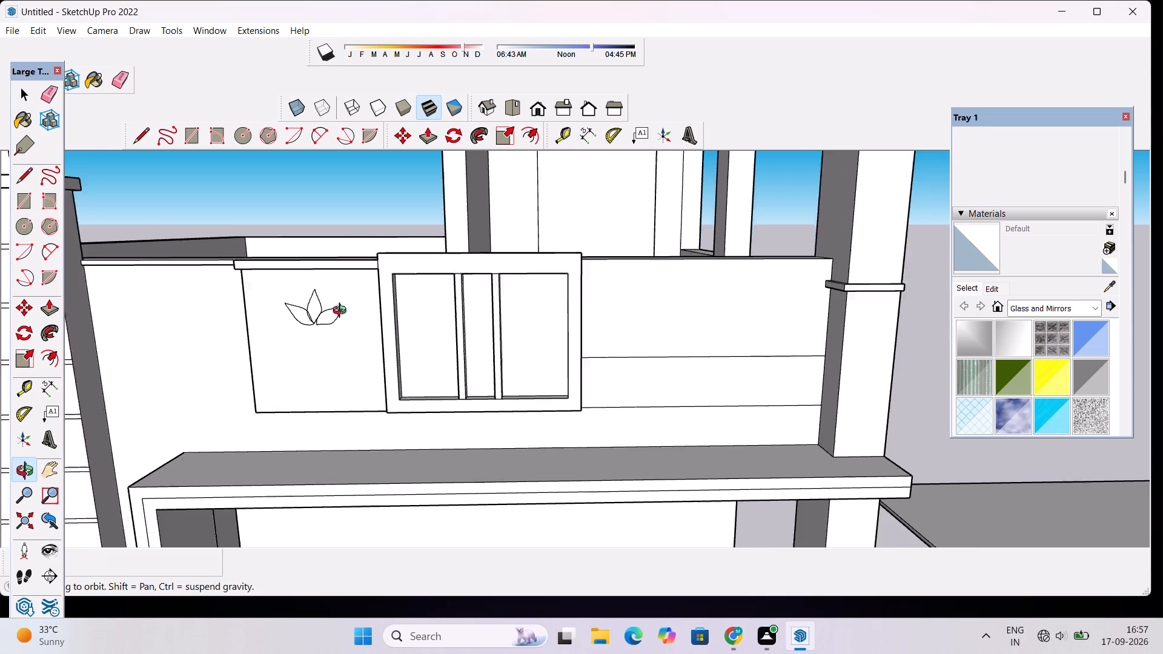
pyautogui.scroll(-7, 342, 312)
pyautogui.moveTo(523, 351); pyautogui.dragTo(434, 351)
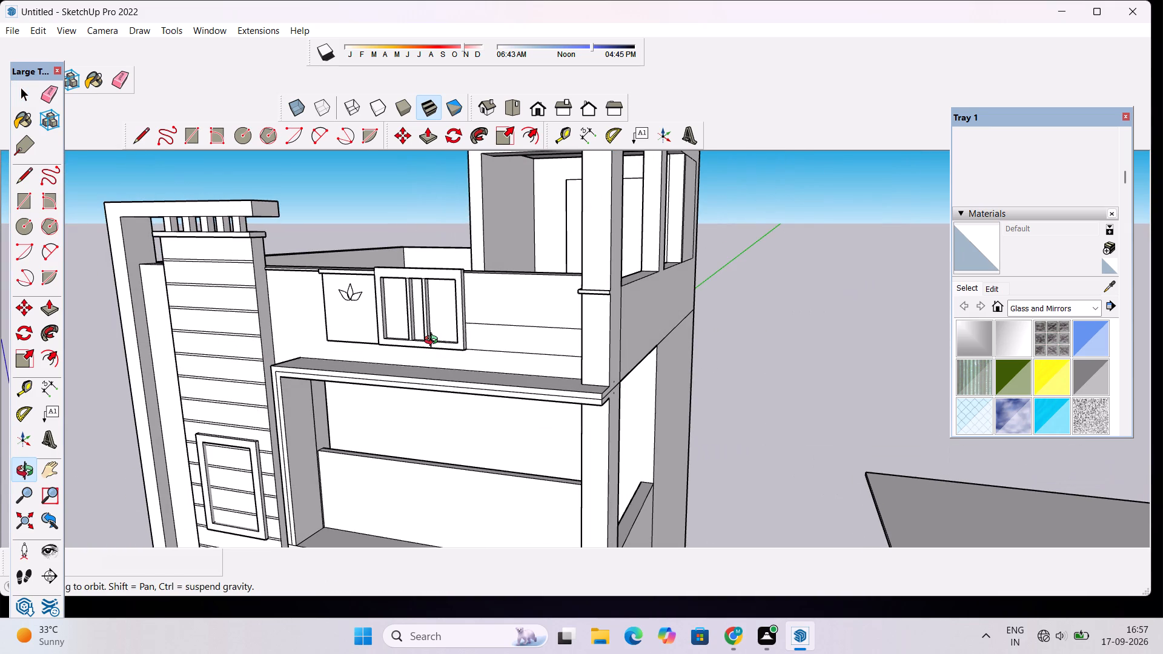
pyautogui.scroll(2, 414, 353)
pyautogui.moveTo(313, 329); pyautogui.dragTo(392, 308)
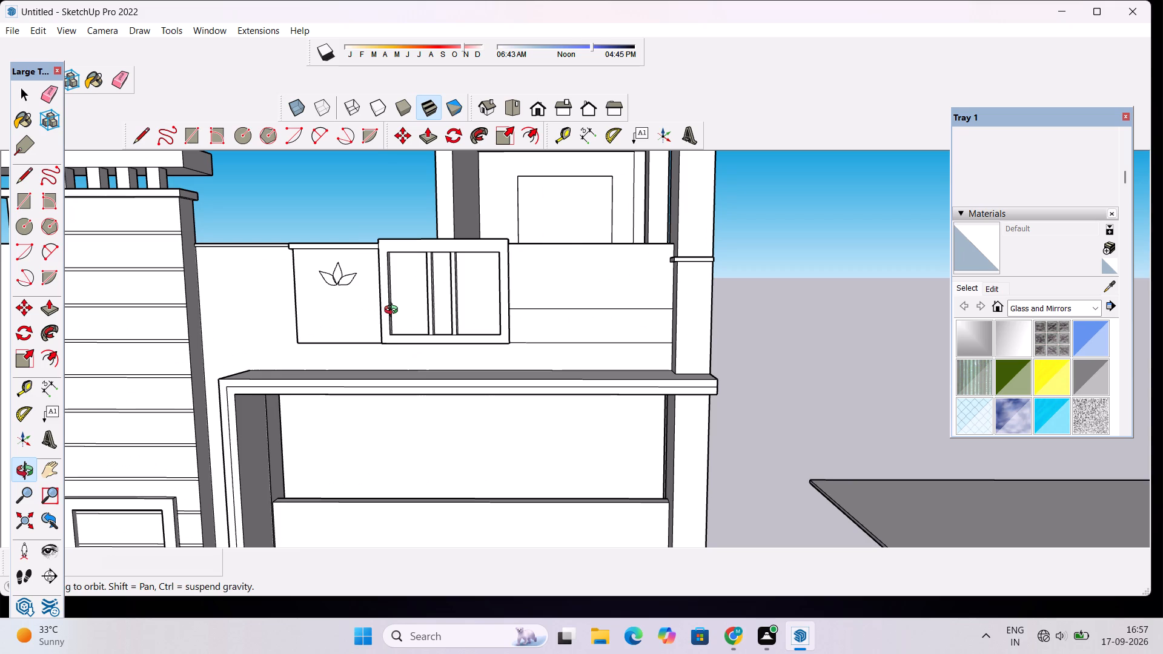
pyautogui.moveTo(517, 325); pyautogui.dragTo(250, 354)
pyautogui.scroll(-2, 271, 359)
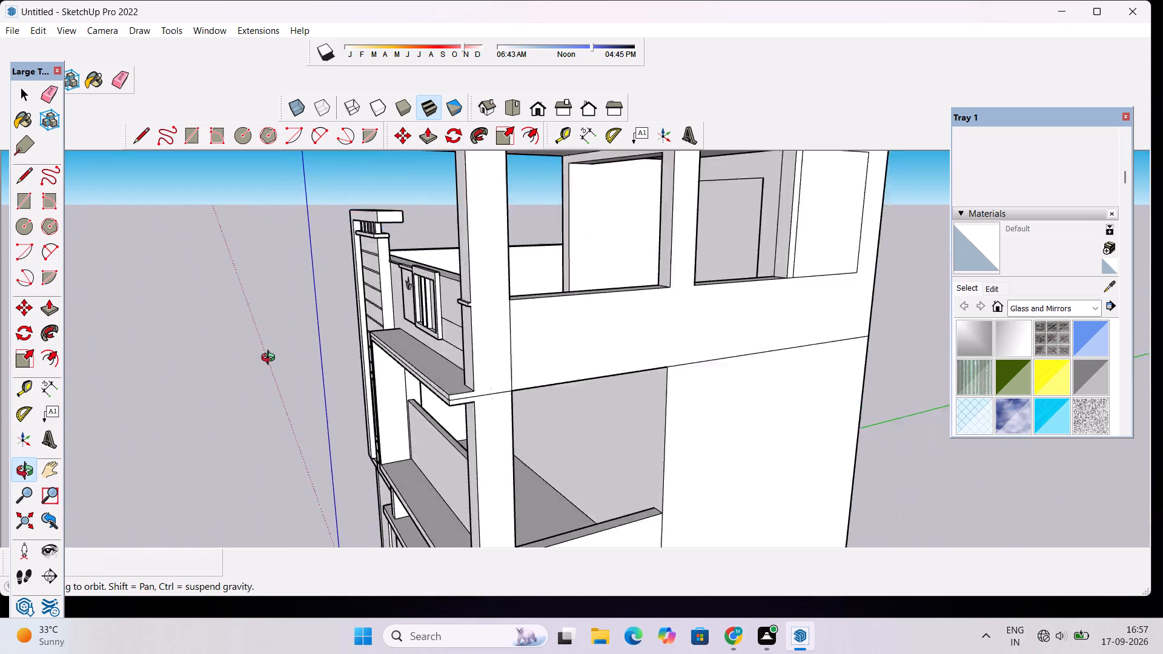
pyautogui.scroll(-9, 271, 359)
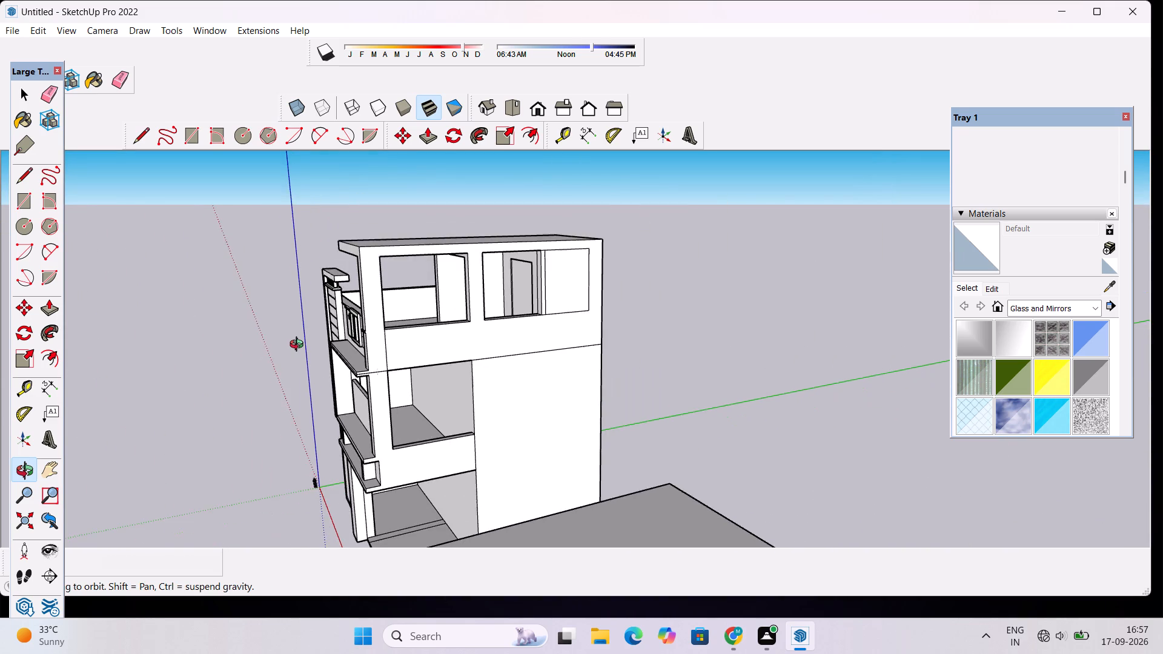
pyautogui.moveTo(284, 357); pyautogui.dragTo(496, 329)
pyautogui.scroll(5, 489, 329)
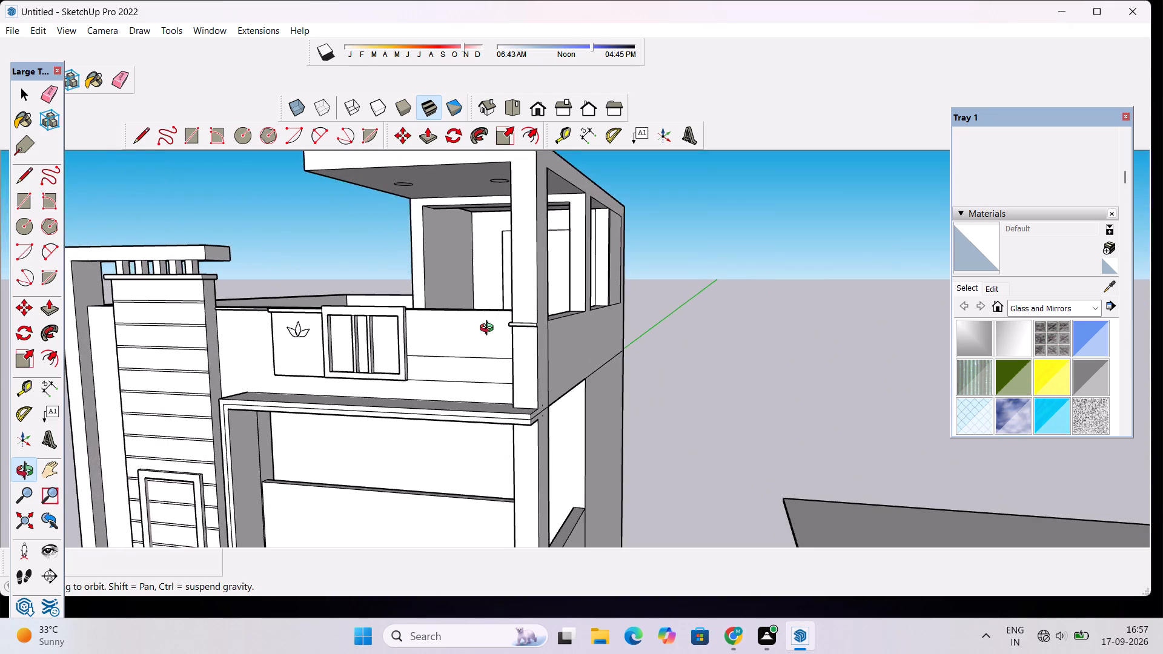
pyautogui.scroll(5, 489, 329)
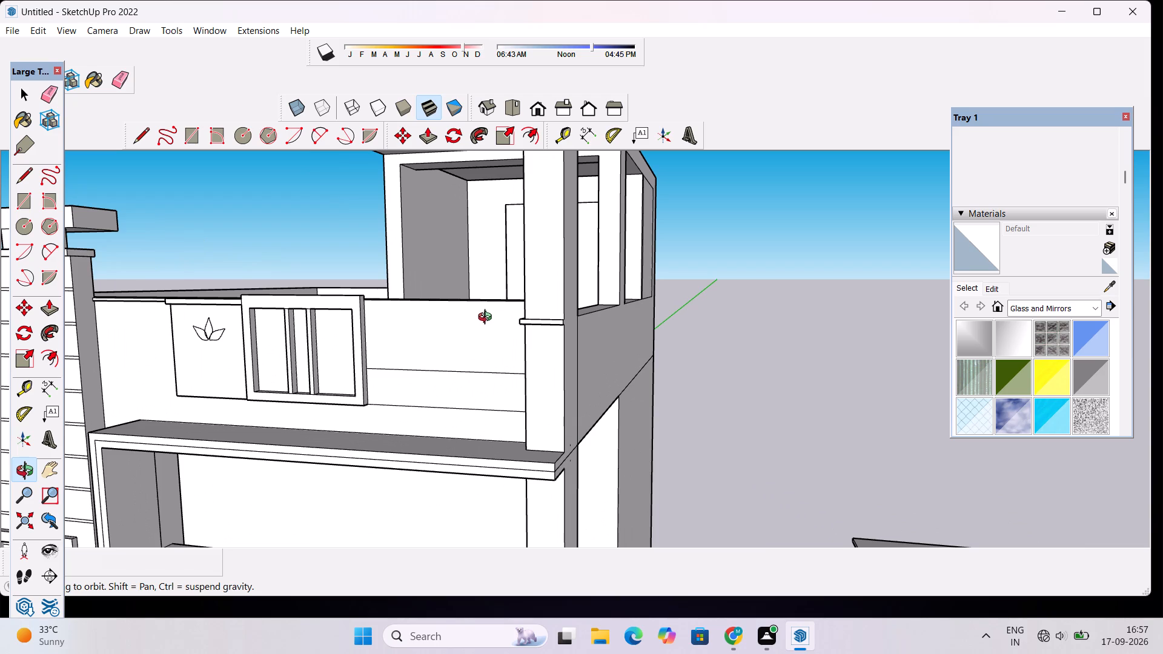
pyautogui.scroll(-4, 471, 282)
pyautogui.moveTo(549, 320); pyautogui.dragTo(591, 448)
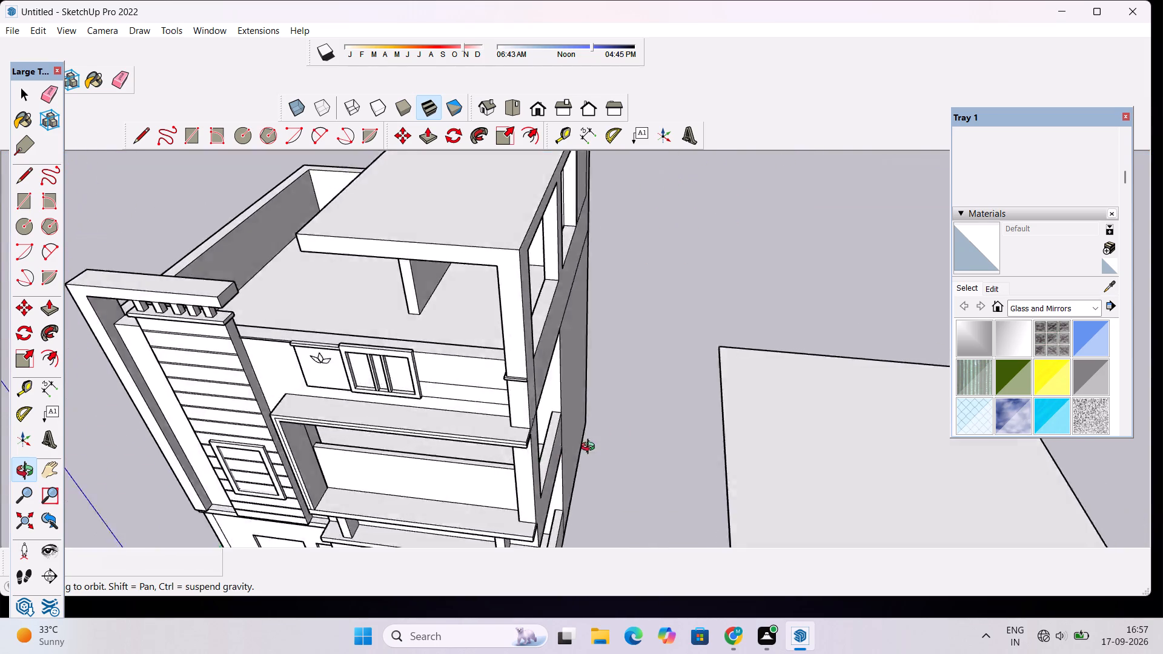
pyautogui.moveTo(591, 448); pyautogui.dragTo(688, 383)
pyautogui.scroll(2, 603, 384)
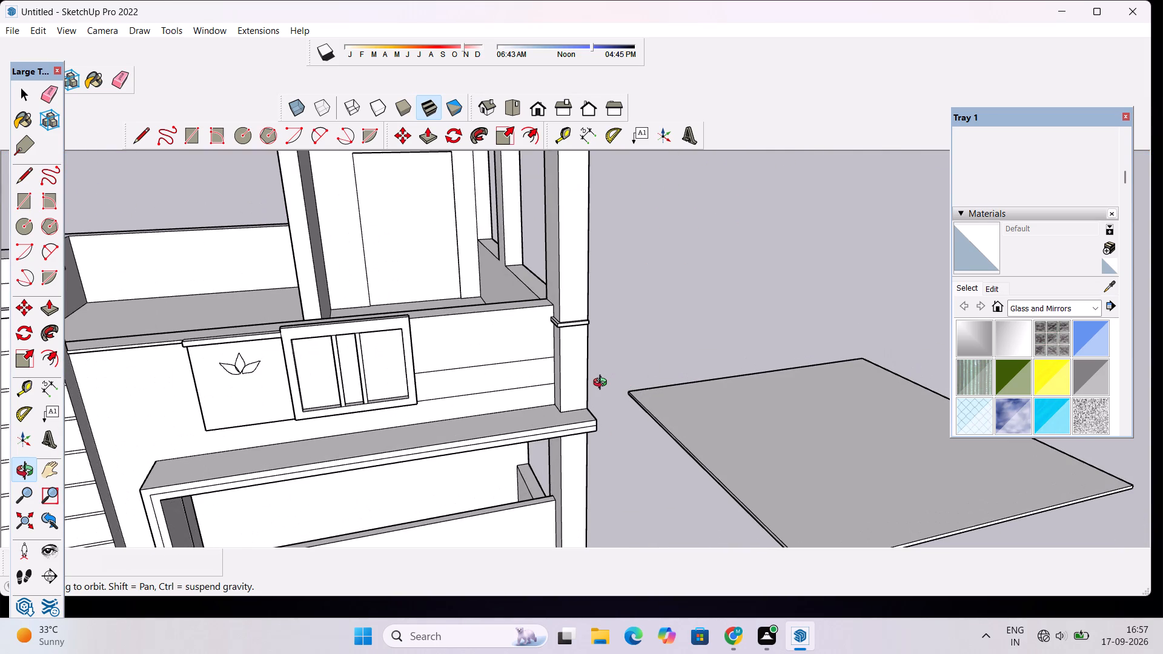
# Examine the whole building and its front facade from several angles and distances.
pyautogui.scroll(-7, 603, 384)
pyautogui.moveTo(636, 384); pyautogui.dragTo(608, 395)
pyautogui.scroll(-5, 547, 328)
pyautogui.moveTo(591, 445); pyautogui.dragTo(502, 363)
pyautogui.scroll(-4, 500, 349)
pyautogui.moveTo(483, 368); pyautogui.dragTo(540, 406)
pyautogui.scroll(-5, 550, 383)
pyautogui.moveTo(617, 438); pyautogui.dragTo(646, 368)
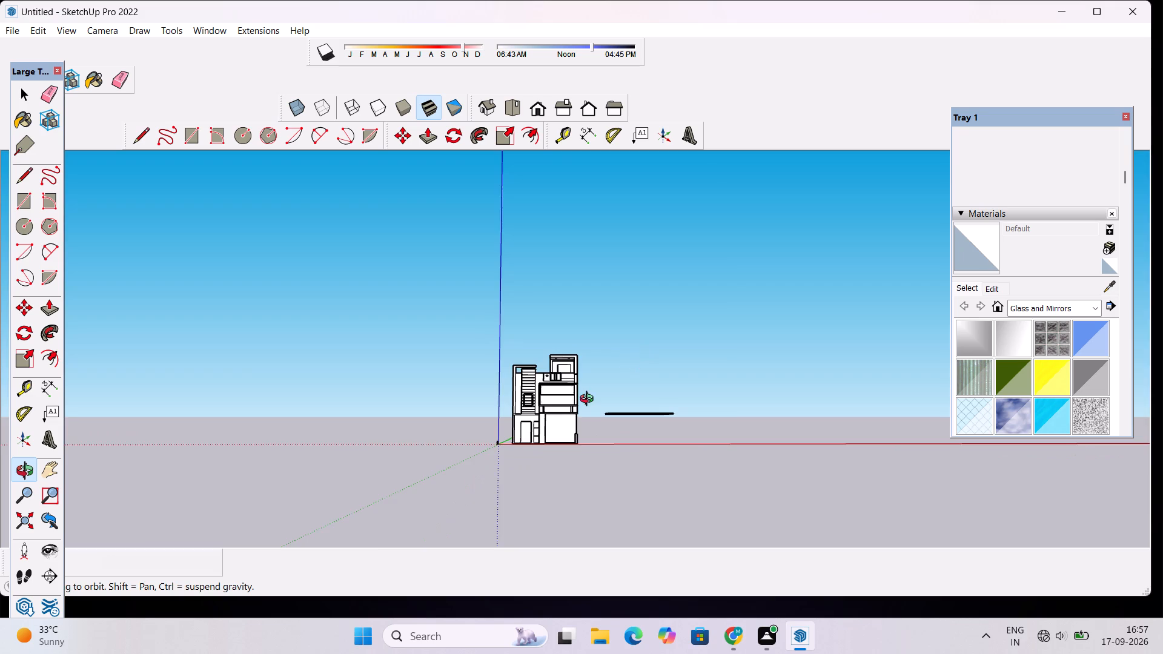
pyautogui.scroll(13, 589, 400)
pyautogui.moveTo(518, 406); pyautogui.dragTo(536, 541)
pyautogui.scroll(3, 551, 479)
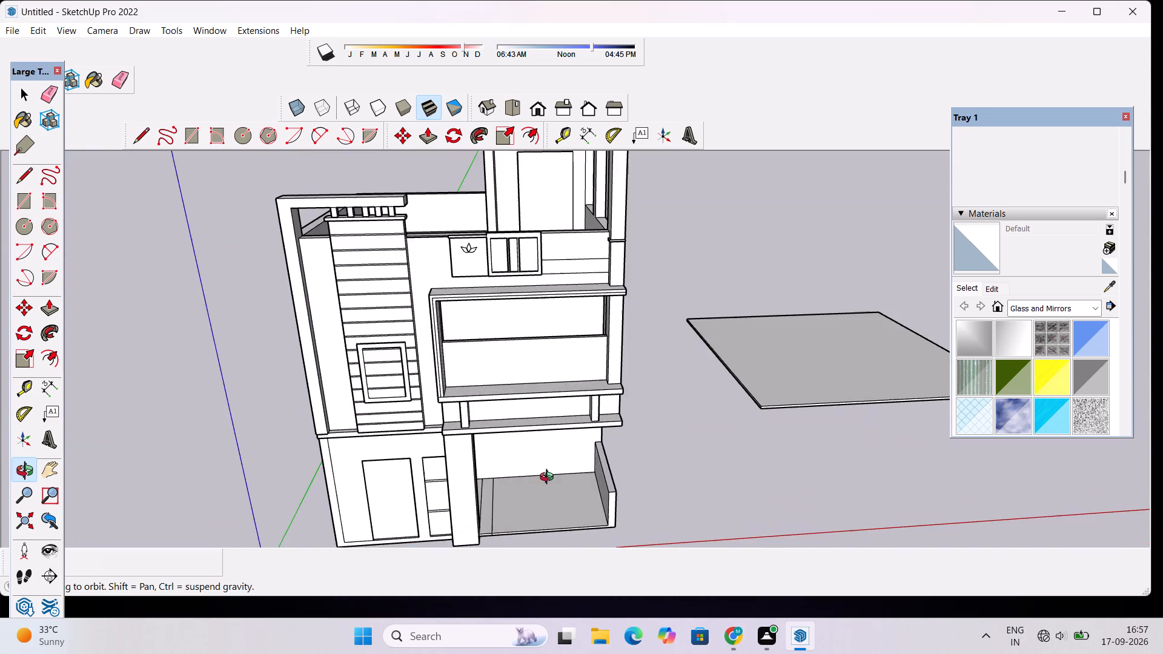
pyautogui.scroll(3, 555, 467)
pyautogui.moveTo(578, 455); pyautogui.dragTo(516, 441)
pyautogui.scroll(2, 516, 441)
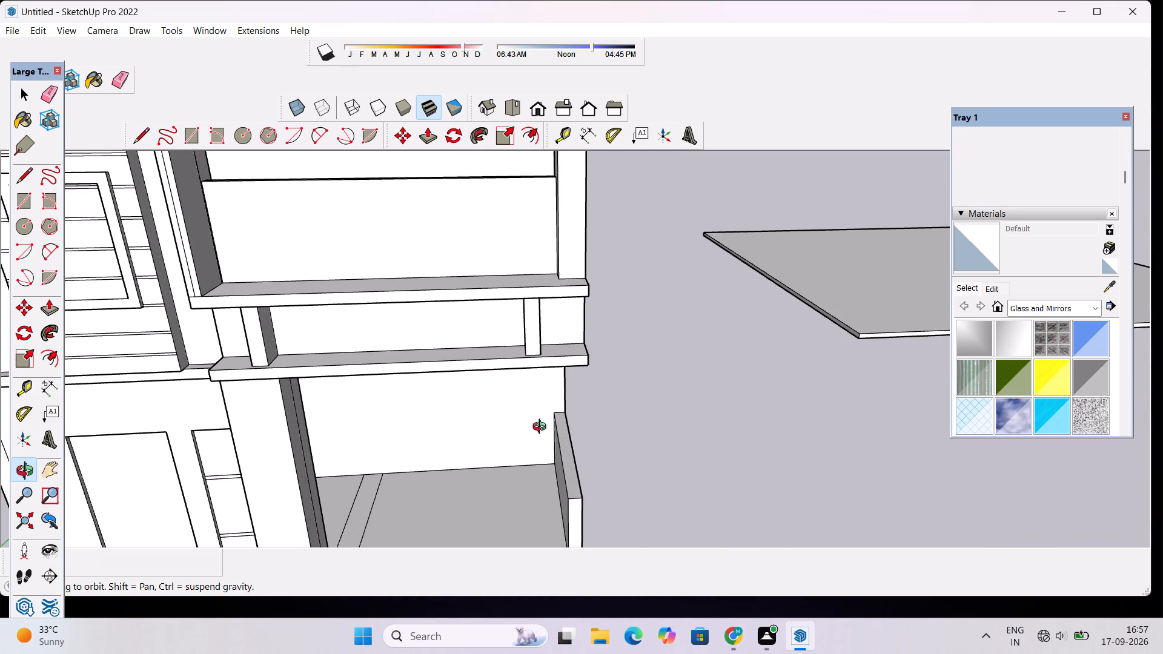
pyautogui.moveTo(583, 414); pyautogui.dragTo(488, 406)
pyautogui.scroll(-8, 491, 378)
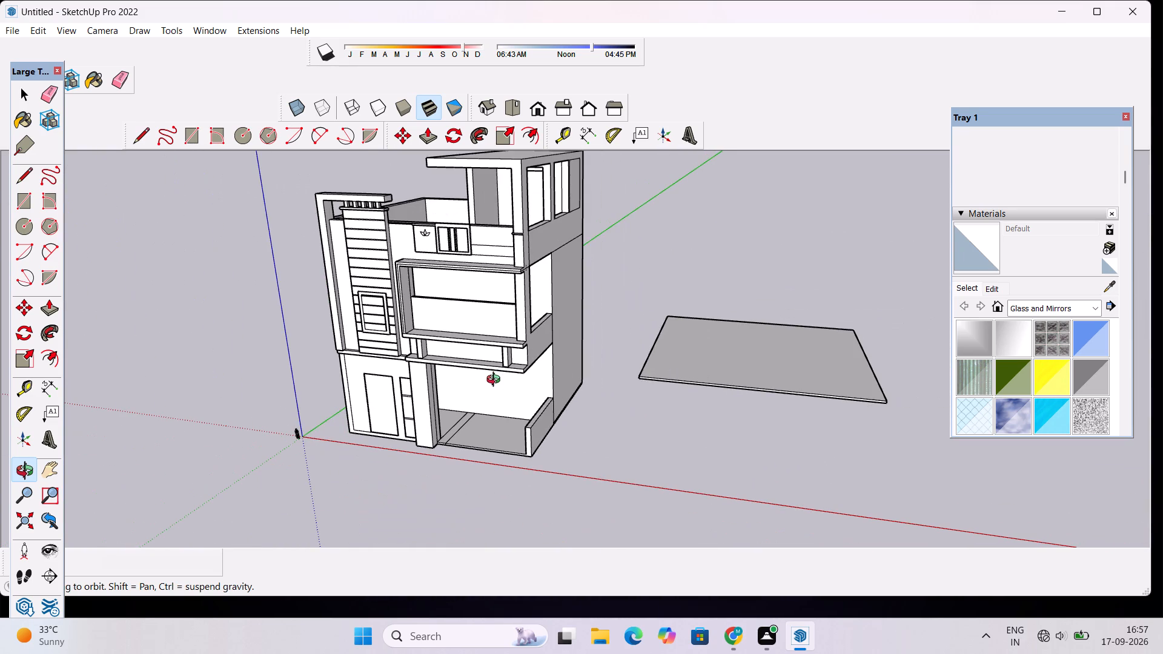
pyautogui.scroll(-4, 496, 381)
# Draw a horizontal rectangle about 25' 5 11/16" by 2' 9" across the ground-floor door opening, overlapping the wall on both sides.
pyautogui.moveTo(347, 470); pyautogui.dragTo(434, 449)
pyautogui.scroll(6, 386, 431)
pyautogui.keyDown('shift'); pyautogui.moveTo(382, 414); pyautogui.dragTo(451, 395); pyautogui.keyUp('shift')
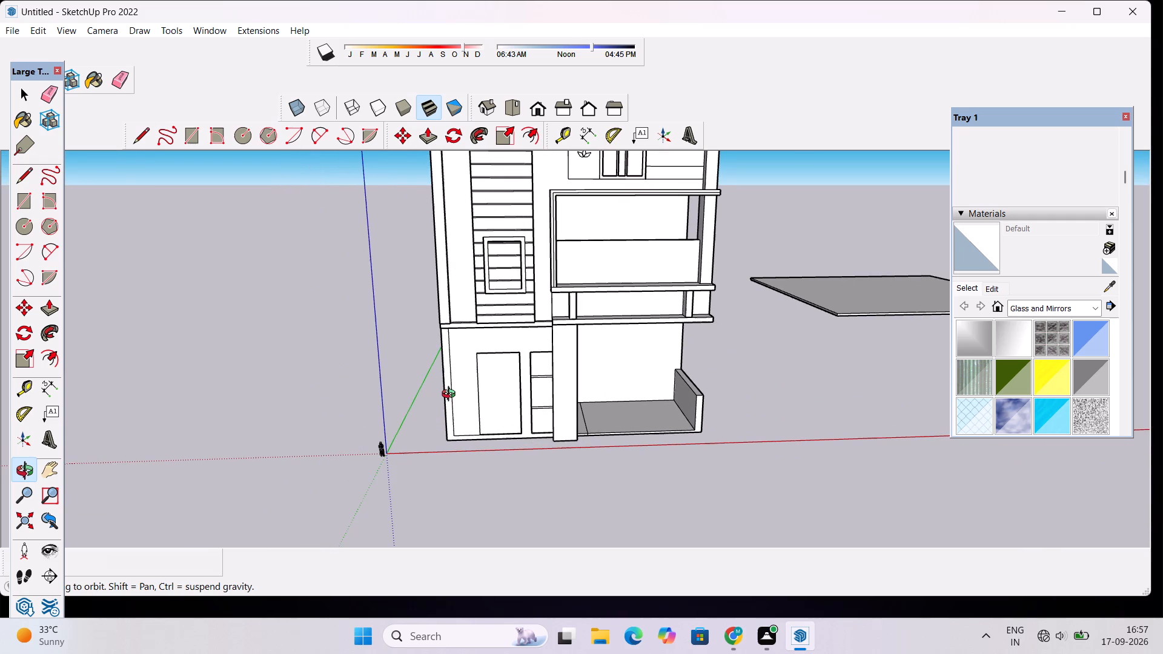
pyautogui.scroll(4, 468, 394)
pyautogui.scroll(-1, 469, 394)
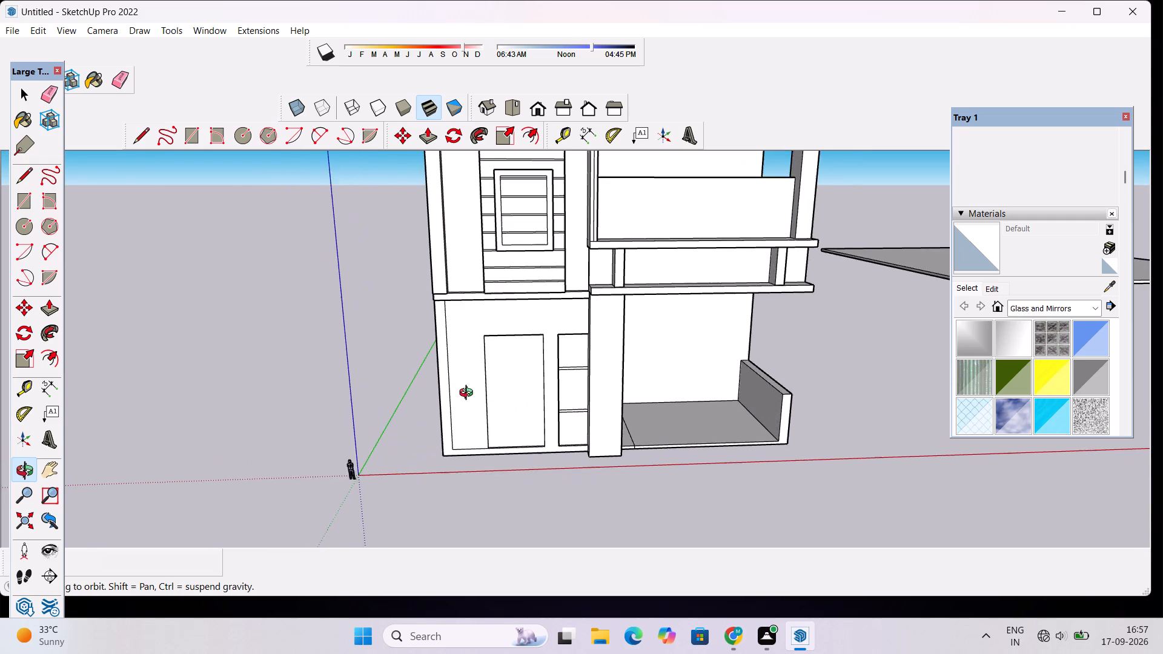
pyautogui.scroll(5, 469, 394)
pyautogui.moveTo(484, 392); pyautogui.dragTo(474, 392)
pyautogui.scroll(3, 468, 392)
pyautogui.moveTo(468, 392); pyautogui.dragTo(431, 392)
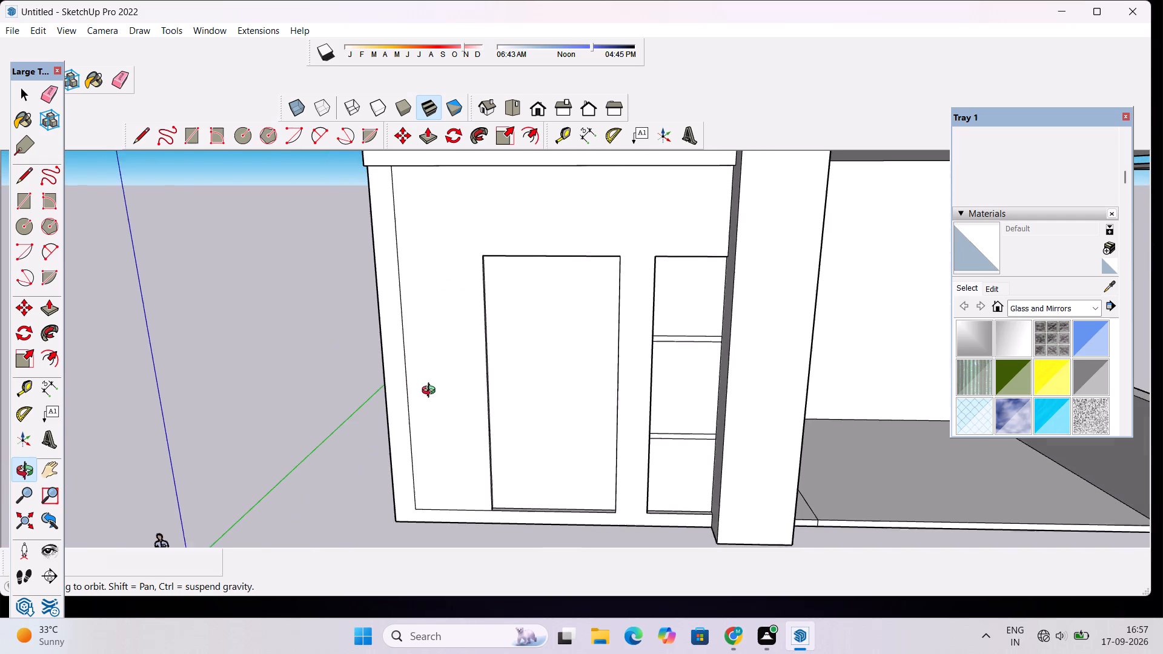
pyautogui.moveTo(431, 392); pyautogui.dragTo(428, 391)
pyautogui.moveTo(434, 385); pyautogui.dragTo(453, 382)
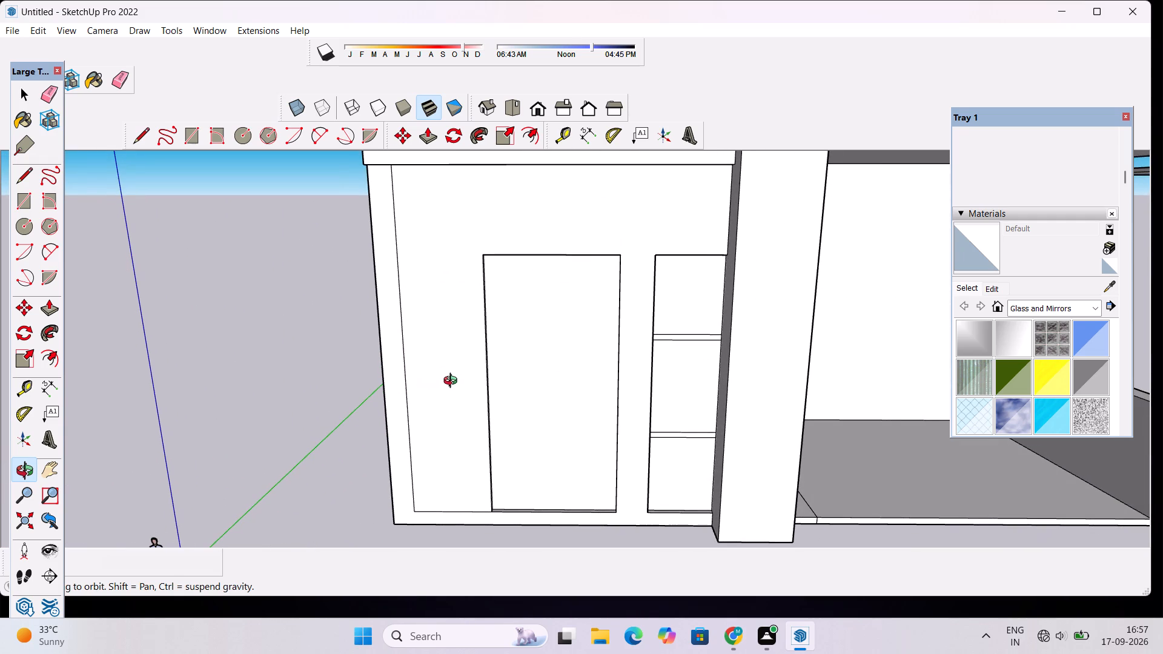
pyautogui.press('r')
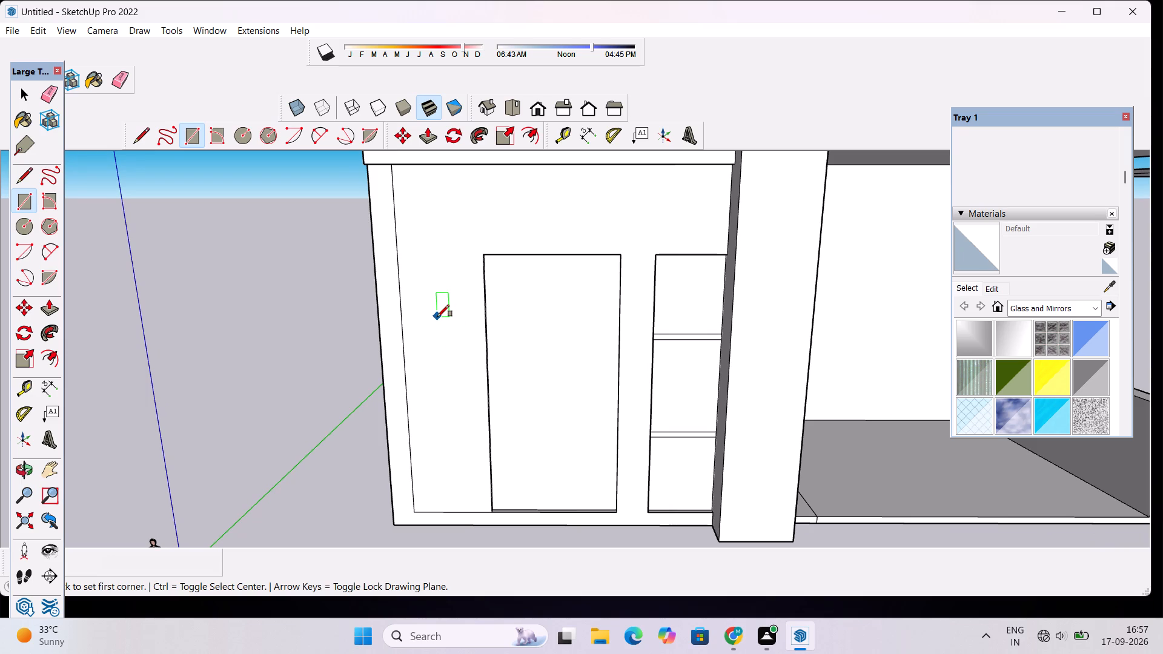
pyautogui.click(437, 317)
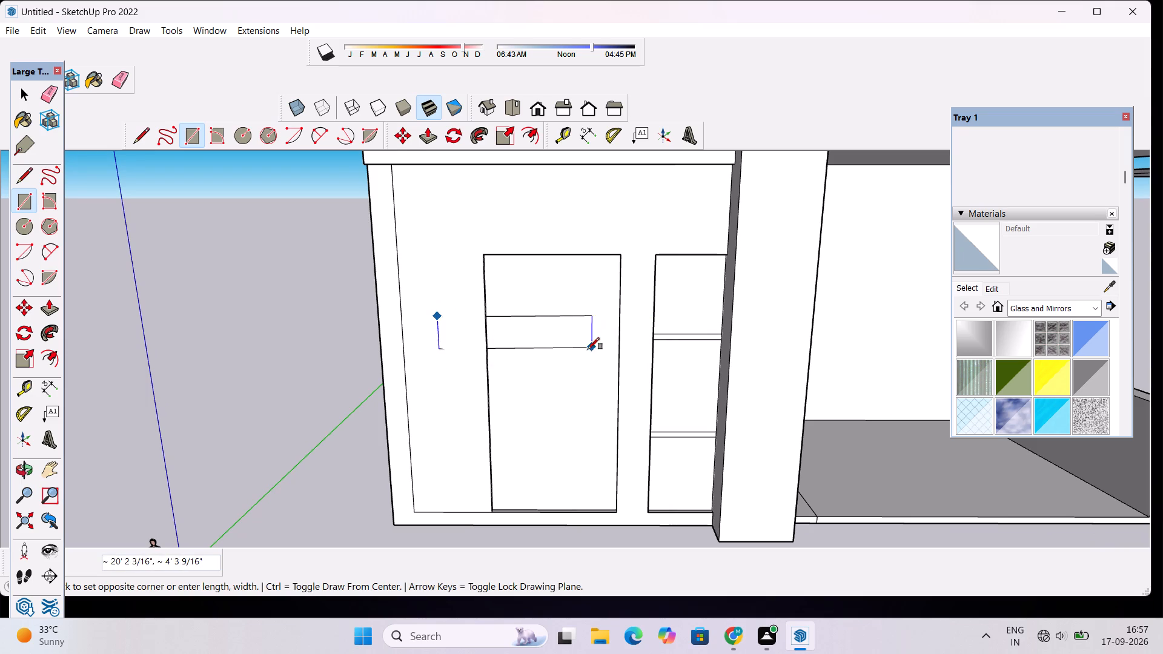
pyautogui.scroll(6, 578, 354)
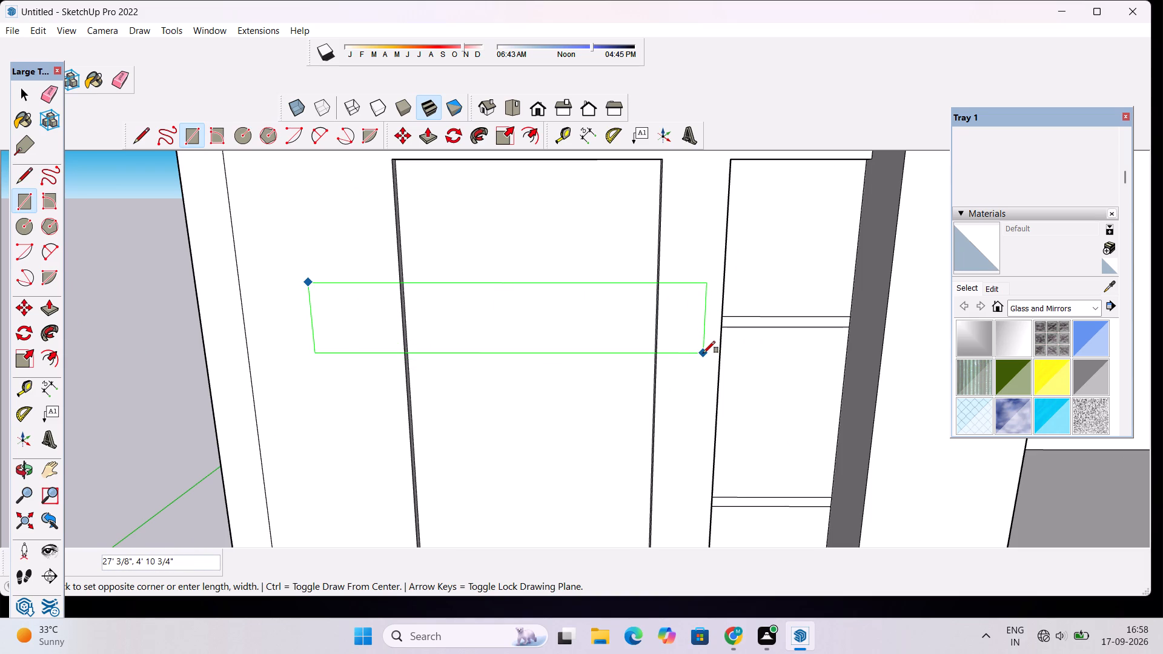
pyautogui.click(682, 323)
pyautogui.press('space')
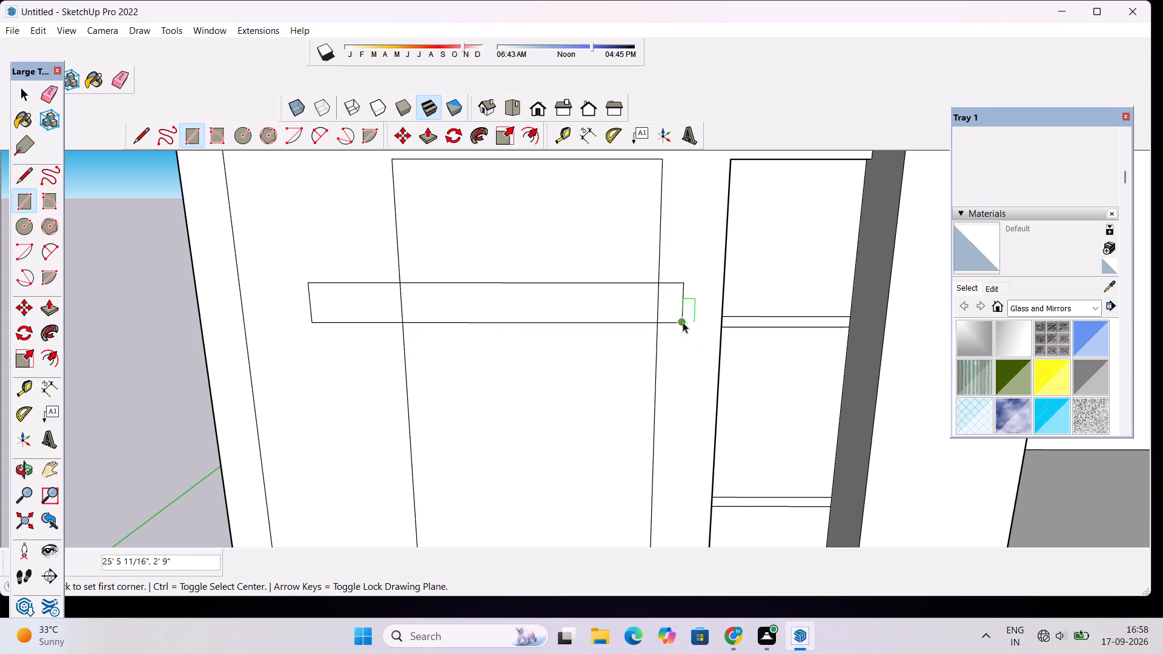
# Delete the faces filling the door opening above and below the horizontal strip.
pyautogui.click(561, 265)
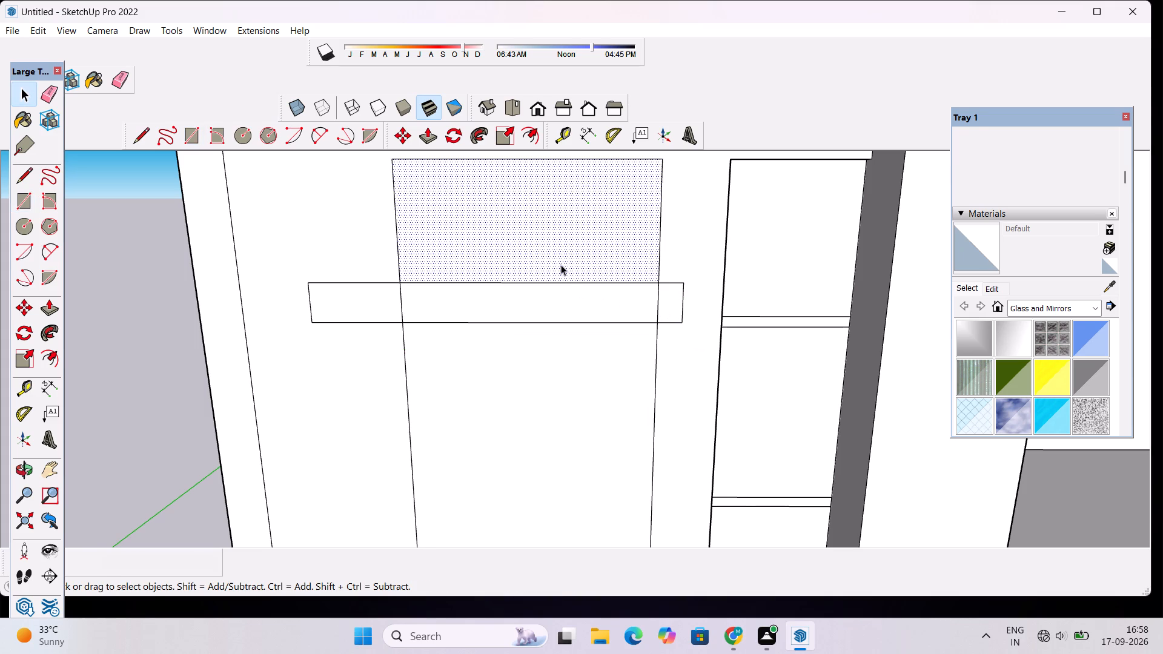
pyautogui.press('Delete')
pyautogui.click(571, 403)
pyautogui.press('Delete')
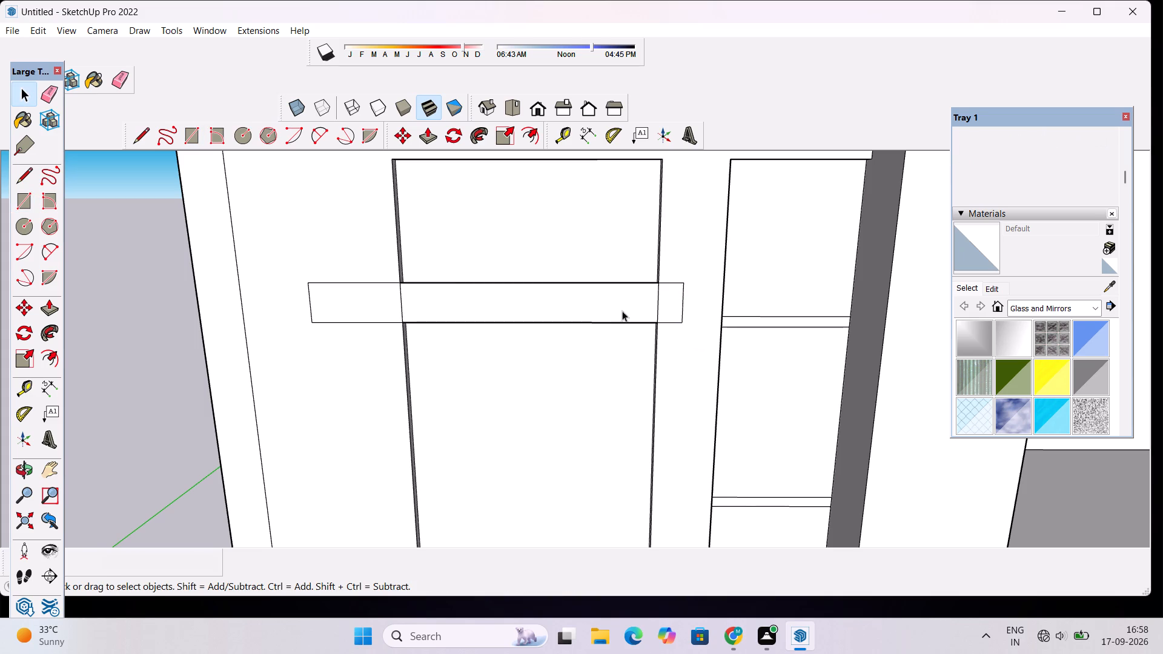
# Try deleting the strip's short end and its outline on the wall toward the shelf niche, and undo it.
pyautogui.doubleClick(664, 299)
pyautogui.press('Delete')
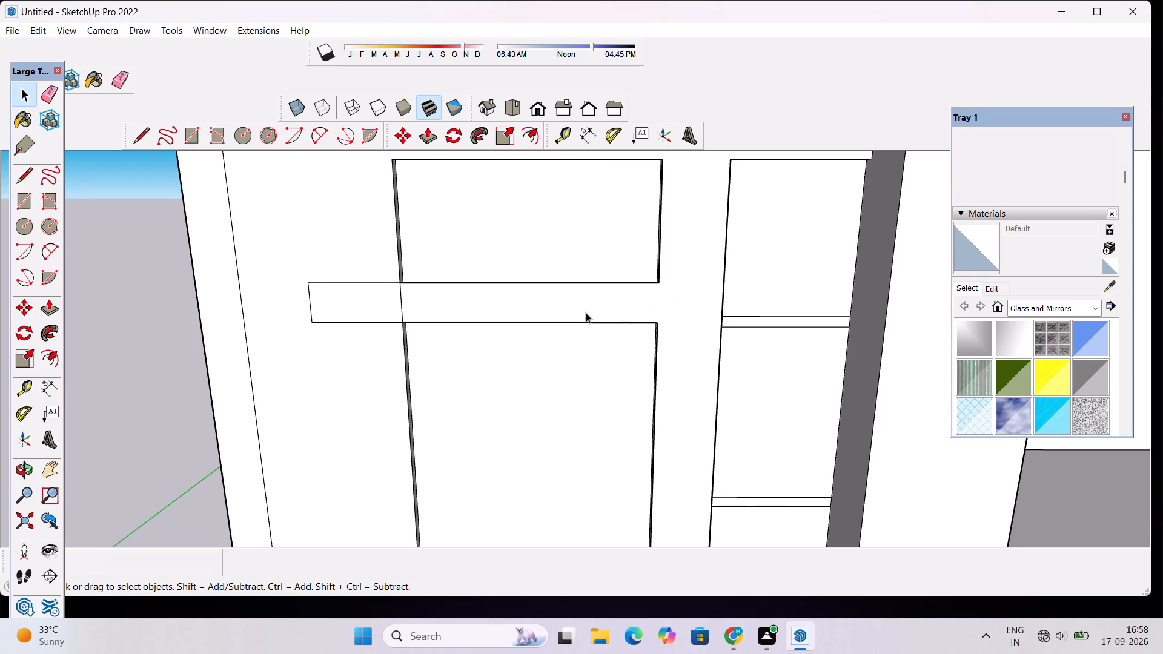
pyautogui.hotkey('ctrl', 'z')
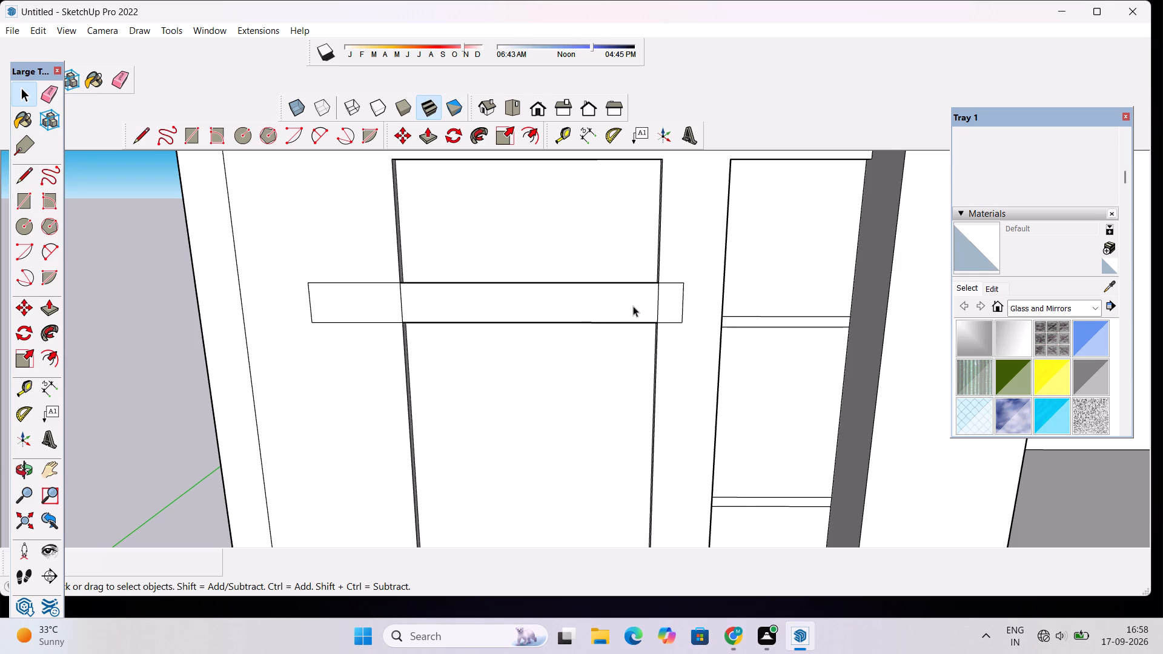
# Copy the strip's short dividing edge from the jamb beside the shelf niche to around the middle of the door opening.
pyautogui.scroll(4, 634, 303)
pyautogui.press('o')
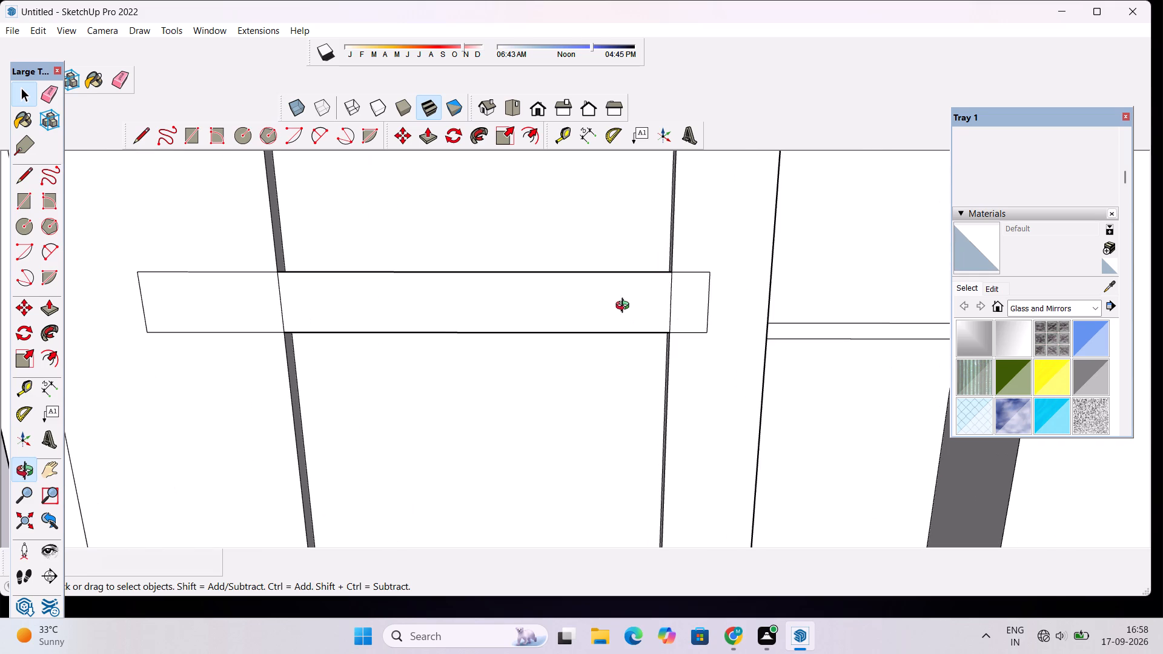
pyautogui.moveTo(588, 312); pyautogui.dragTo(760, 423)
pyautogui.scroll(-3, 662, 370)
pyautogui.keyDown('shift'); pyautogui.moveTo(659, 381); pyautogui.dragTo(583, 339); pyautogui.keyUp('shift')
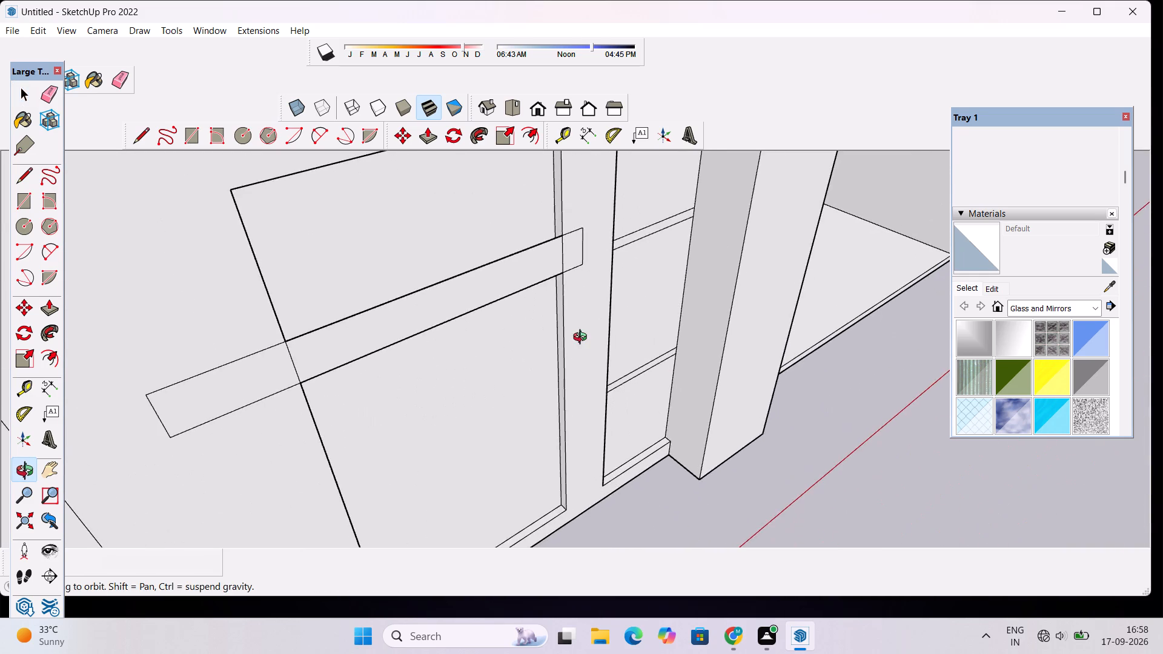
pyautogui.scroll(3, 583, 339)
pyautogui.moveTo(586, 365); pyautogui.dragTo(497, 377)
pyautogui.scroll(-5, 495, 368)
pyautogui.keyDown('shift'); pyautogui.moveTo(531, 358); pyautogui.dragTo(646, 355); pyautogui.keyUp('shift')
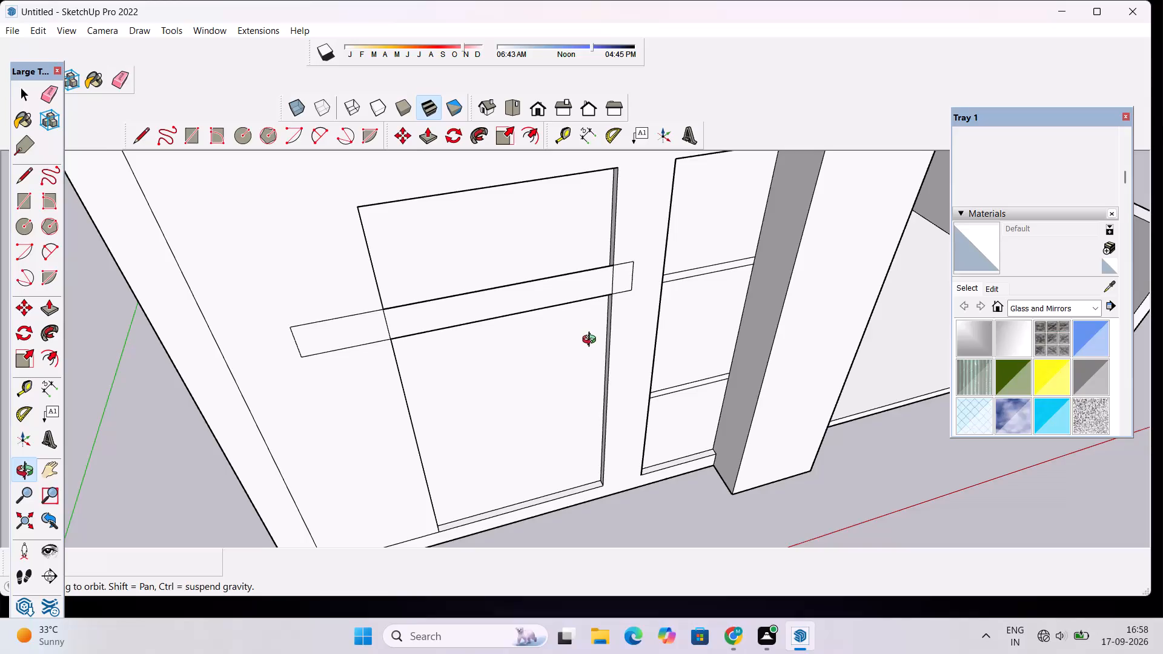
pyautogui.press('m')
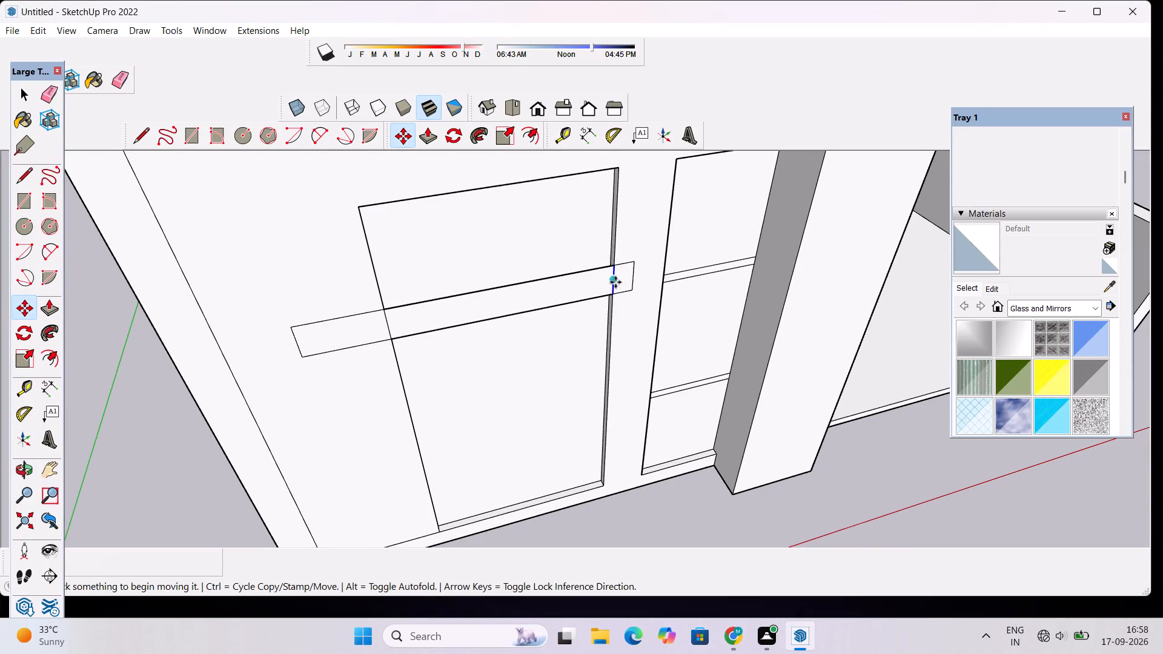
pyautogui.click(615, 282)
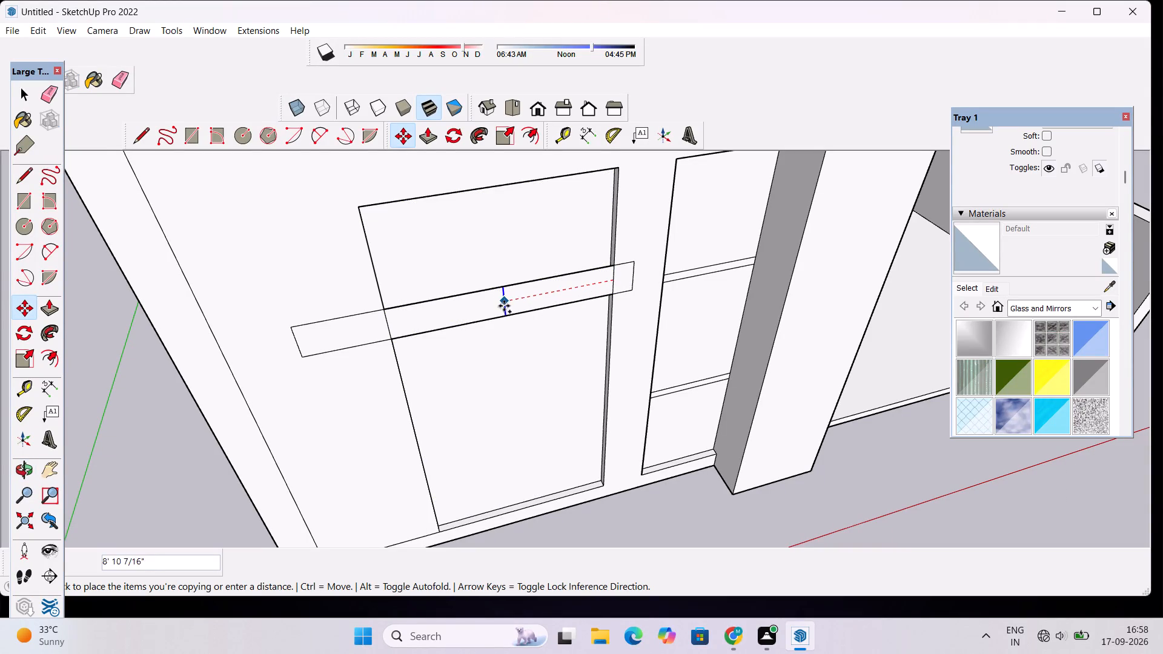
pyautogui.click(488, 311)
pyautogui.press('space')
pyautogui.press('space')
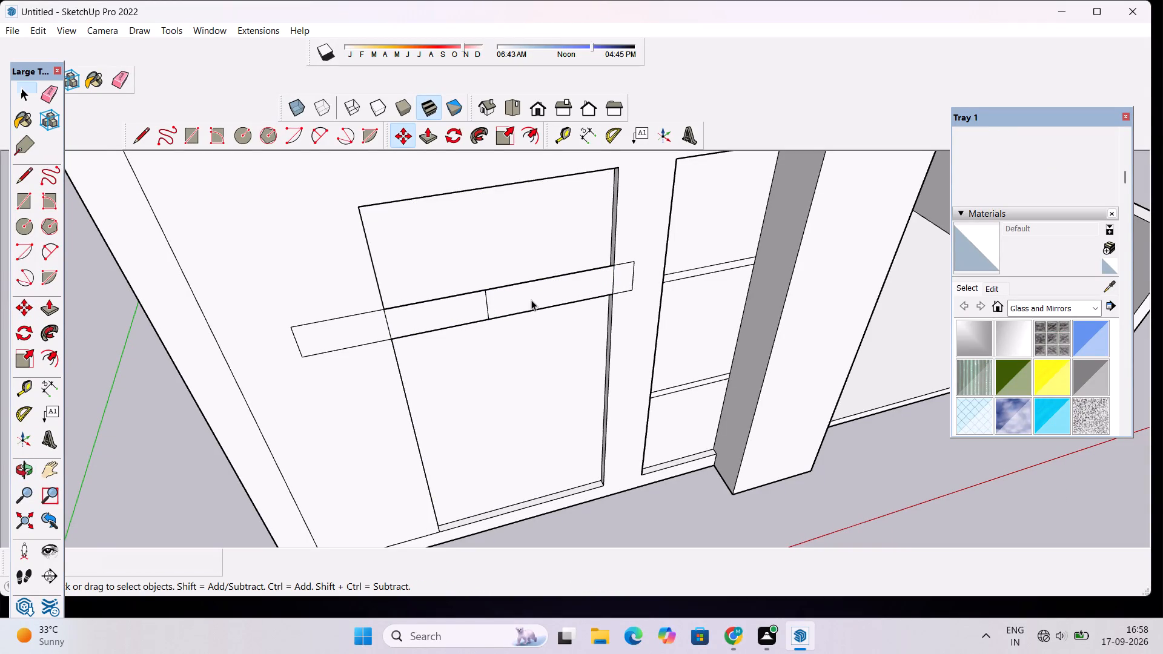
# Erase the strip's portion between the copied edge and the niche-side jamb, including the short end on the wall.
pyautogui.click(531, 300)
pyautogui.press('e')
pyautogui.moveTo(542, 275); pyautogui.dragTo(545, 292)
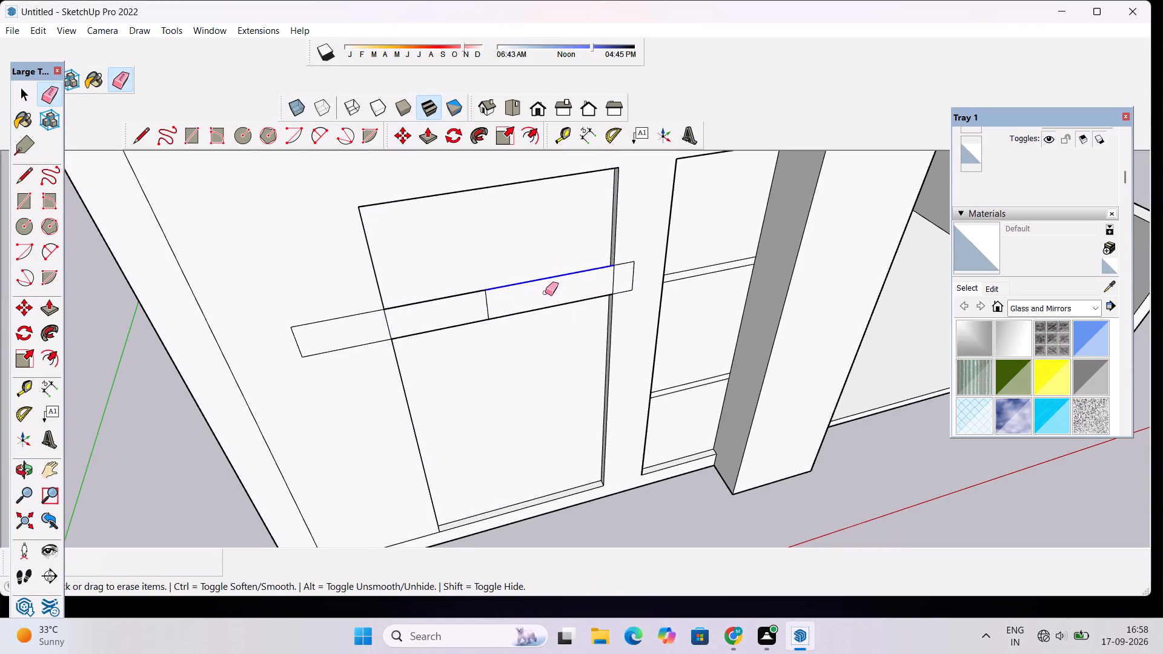
pyautogui.moveTo(545, 292); pyautogui.dragTo(548, 313)
pyautogui.scroll(3, 632, 283)
pyautogui.moveTo(626, 251); pyautogui.dragTo(631, 296)
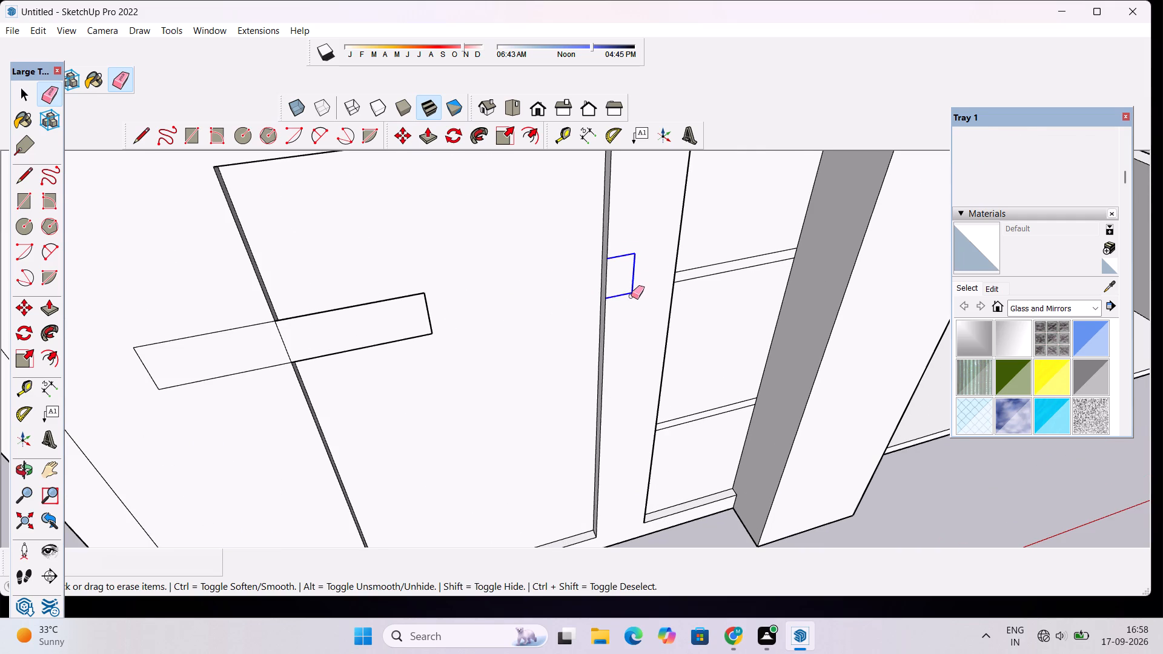
pyautogui.moveTo(631, 296); pyautogui.dragTo(619, 282)
pyautogui.scroll(-2, 493, 319)
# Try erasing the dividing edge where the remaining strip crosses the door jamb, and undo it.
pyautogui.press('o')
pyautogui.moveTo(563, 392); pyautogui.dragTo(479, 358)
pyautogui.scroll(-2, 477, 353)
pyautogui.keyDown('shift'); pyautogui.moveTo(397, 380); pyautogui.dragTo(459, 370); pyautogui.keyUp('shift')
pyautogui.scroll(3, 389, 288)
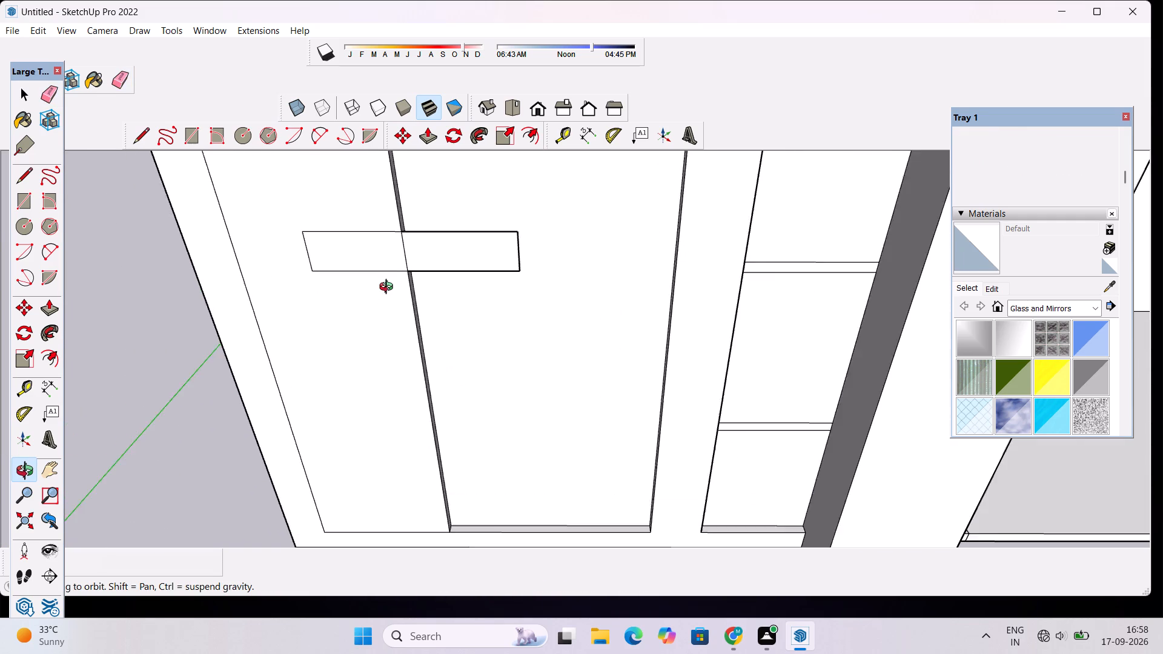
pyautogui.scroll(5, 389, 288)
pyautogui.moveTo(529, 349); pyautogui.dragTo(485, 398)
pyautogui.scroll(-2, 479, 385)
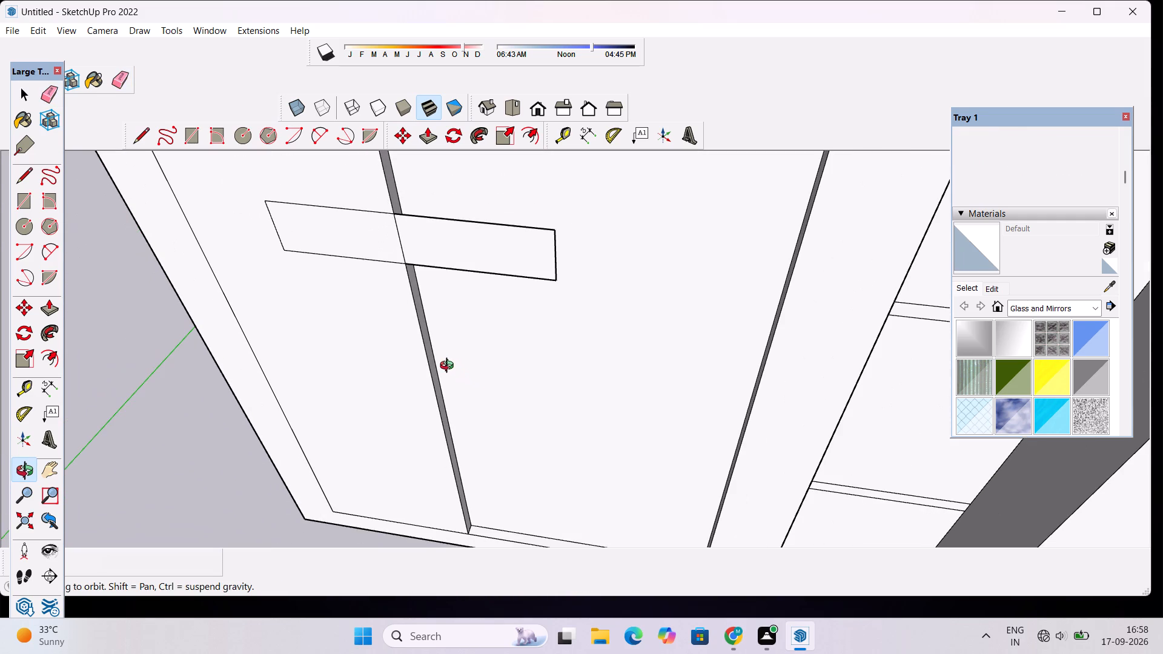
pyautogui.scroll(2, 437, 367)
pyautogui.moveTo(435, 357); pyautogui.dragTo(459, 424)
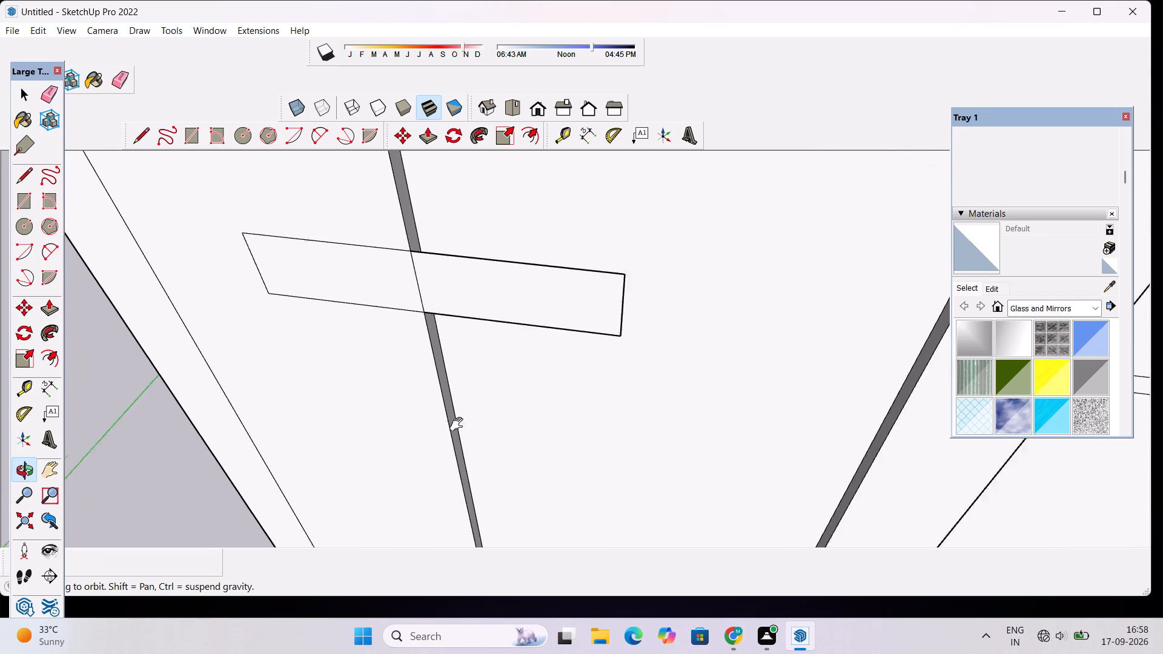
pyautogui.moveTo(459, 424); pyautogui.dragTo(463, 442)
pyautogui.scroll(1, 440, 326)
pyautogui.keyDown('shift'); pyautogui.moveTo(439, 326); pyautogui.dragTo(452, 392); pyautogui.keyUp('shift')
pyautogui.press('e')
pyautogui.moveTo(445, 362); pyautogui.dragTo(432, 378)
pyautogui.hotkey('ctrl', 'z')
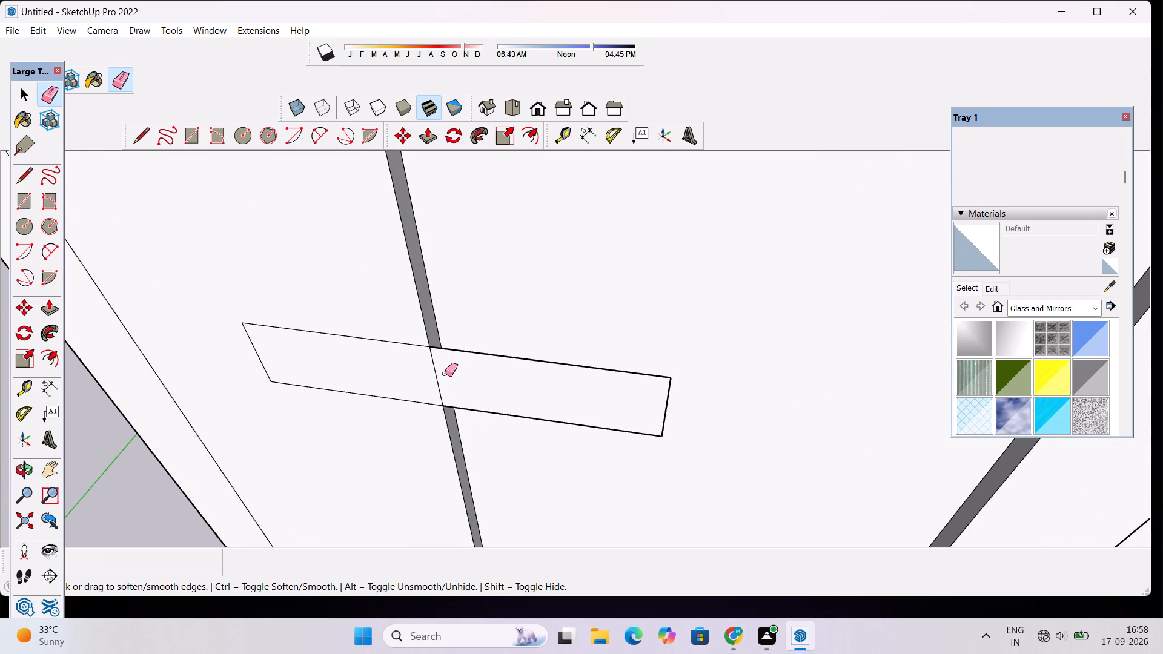
# Copy the whole strip, both its wall and door-opening portions, straight down the facade by about 4' 6 7/8".
pyautogui.press('space')
pyautogui.scroll(-3, 451, 336)
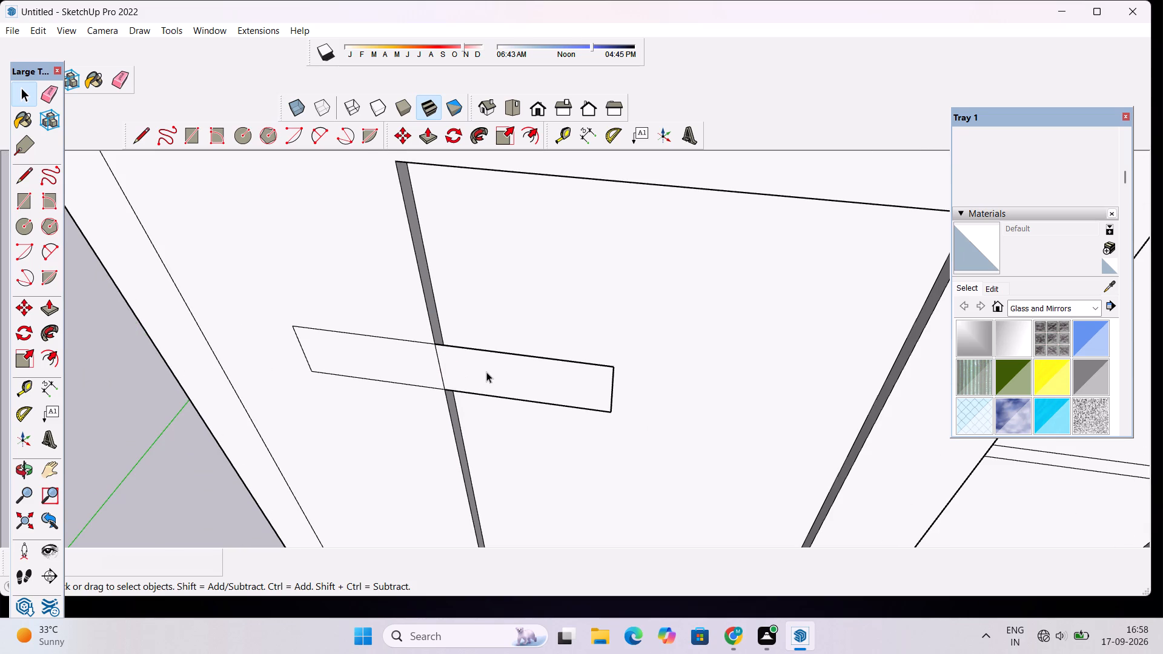
pyautogui.doubleClick(489, 369)
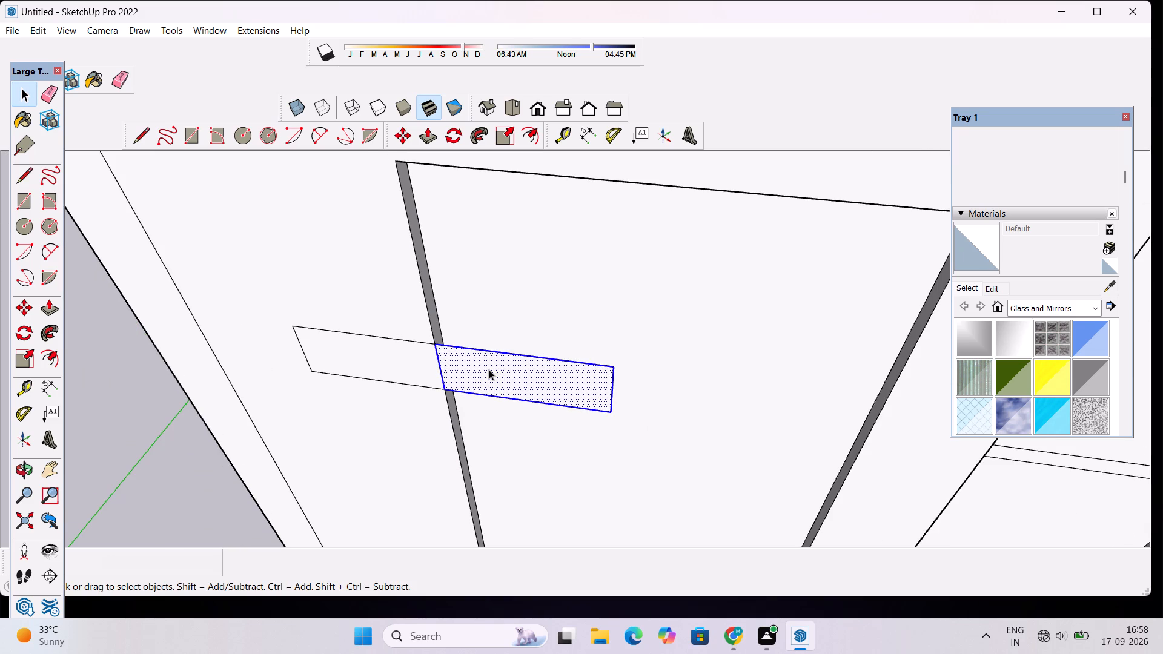
pyautogui.keyDown('ctrl'); pyautogui.click(429, 380); pyautogui.keyUp('ctrl')
pyautogui.keyDown('ctrl'); pyautogui.click(429, 380); pyautogui.keyUp('ctrl')
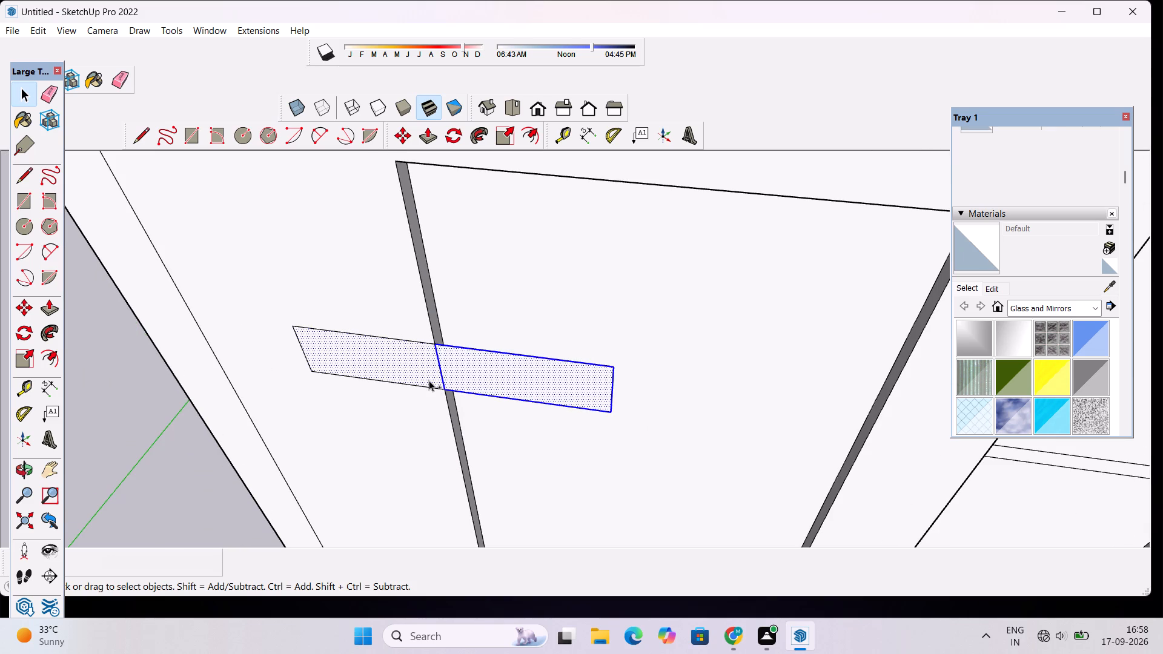
pyautogui.keyDown('ctrl'); pyautogui.click(429, 380); pyautogui.keyUp('ctrl')
pyautogui.press('m')
pyautogui.scroll(-4, 517, 315)
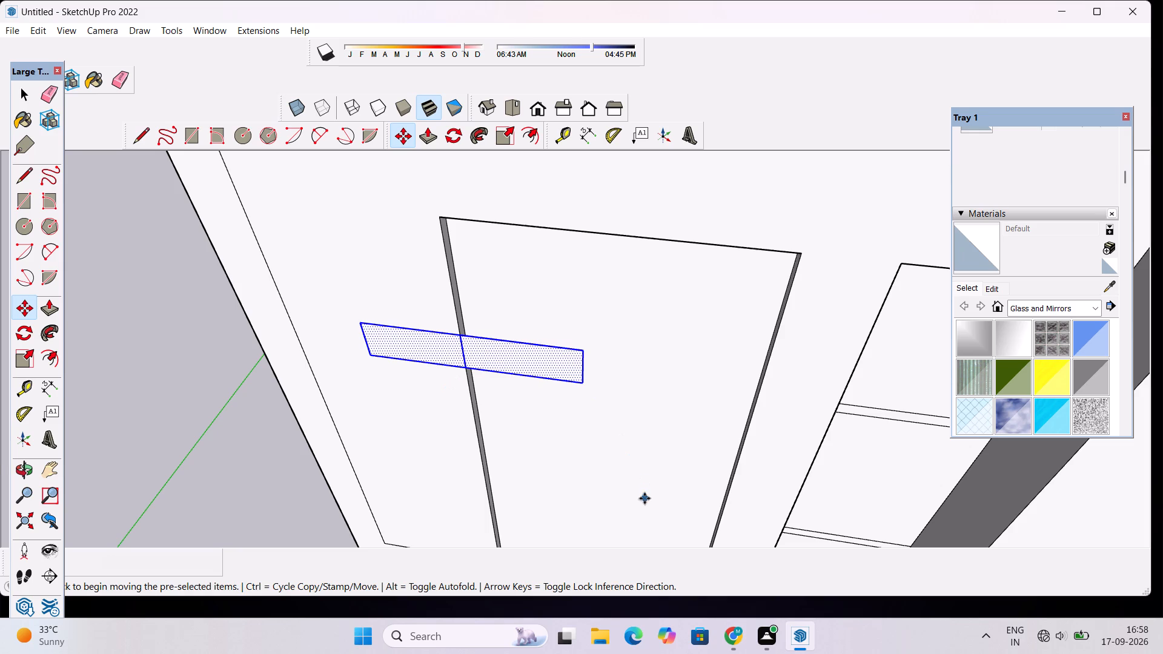
pyautogui.press('o')
pyautogui.moveTo(513, 520); pyautogui.dragTo(549, 429)
pyautogui.scroll(-3, 549, 429)
pyautogui.keyDown('shift'); pyautogui.moveTo(552, 437); pyautogui.dragTo(499, 401); pyautogui.keyUp('shift')
pyautogui.scroll(-3, 489, 400)
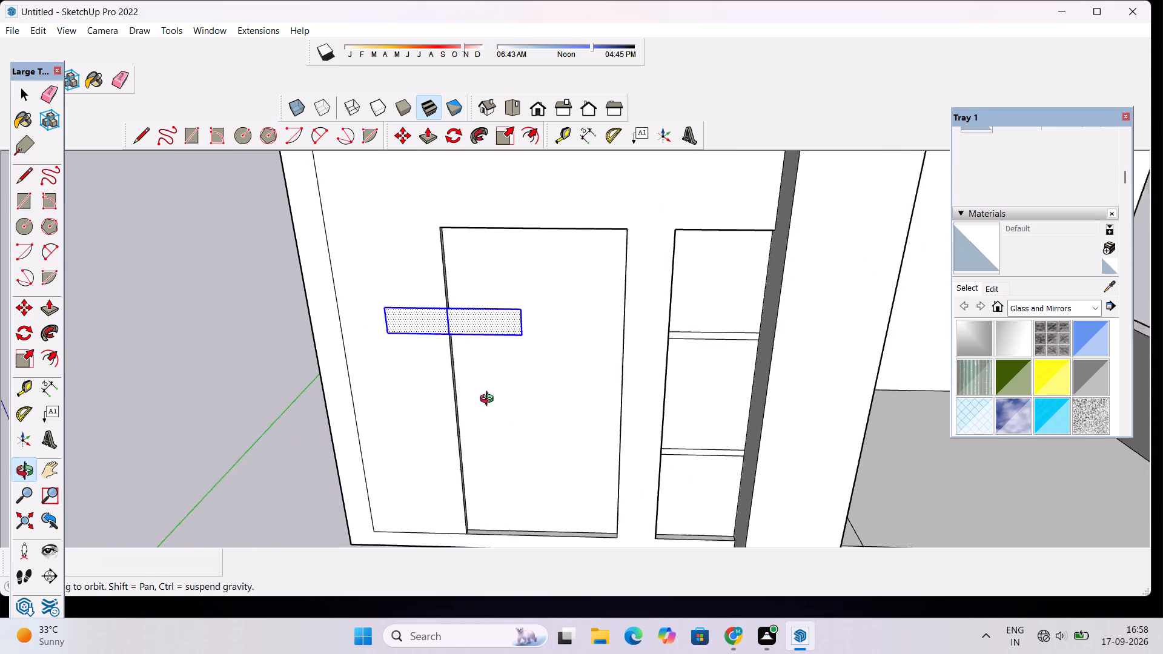
pyautogui.scroll(-1, 489, 400)
pyautogui.moveTo(435, 440); pyautogui.dragTo(462, 440)
pyautogui.moveTo(468, 440); pyautogui.dragTo(467, 419)
pyautogui.keyDown('shift'); pyautogui.scroll(2, 467, 418); pyautogui.keyUp('shift')
pyautogui.keyDown('shift'); pyautogui.moveTo(467, 416); pyautogui.dragTo(480, 446); pyautogui.keyUp('shift')
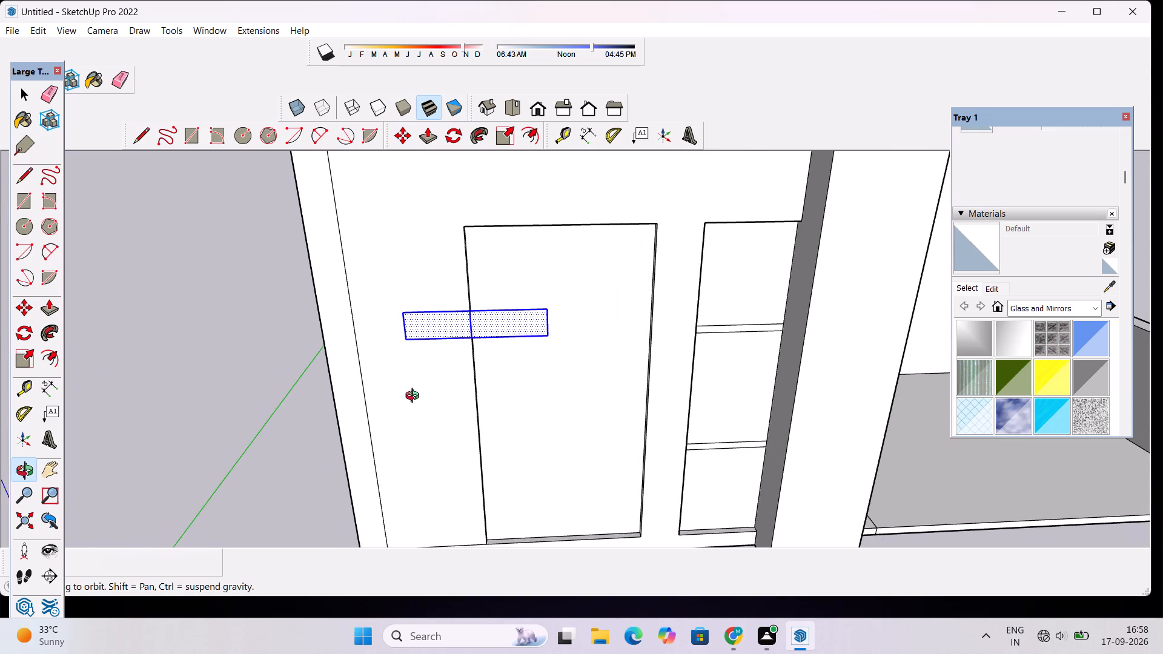
pyautogui.scroll(2, 415, 397)
pyautogui.press('m')
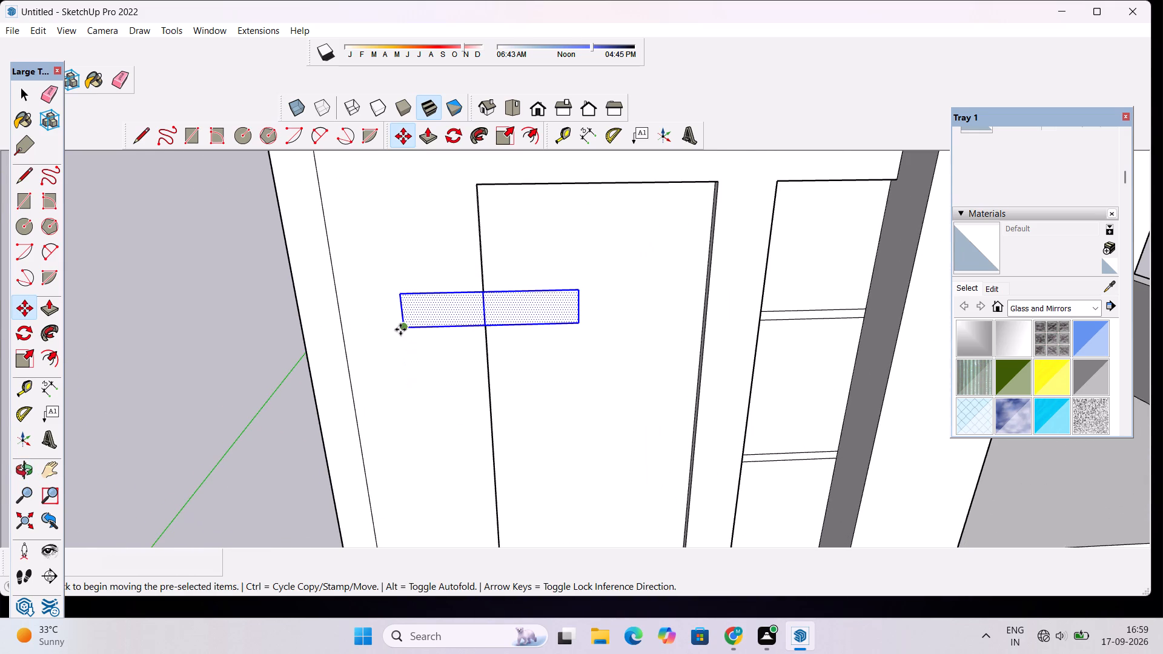
pyautogui.click(400, 329)
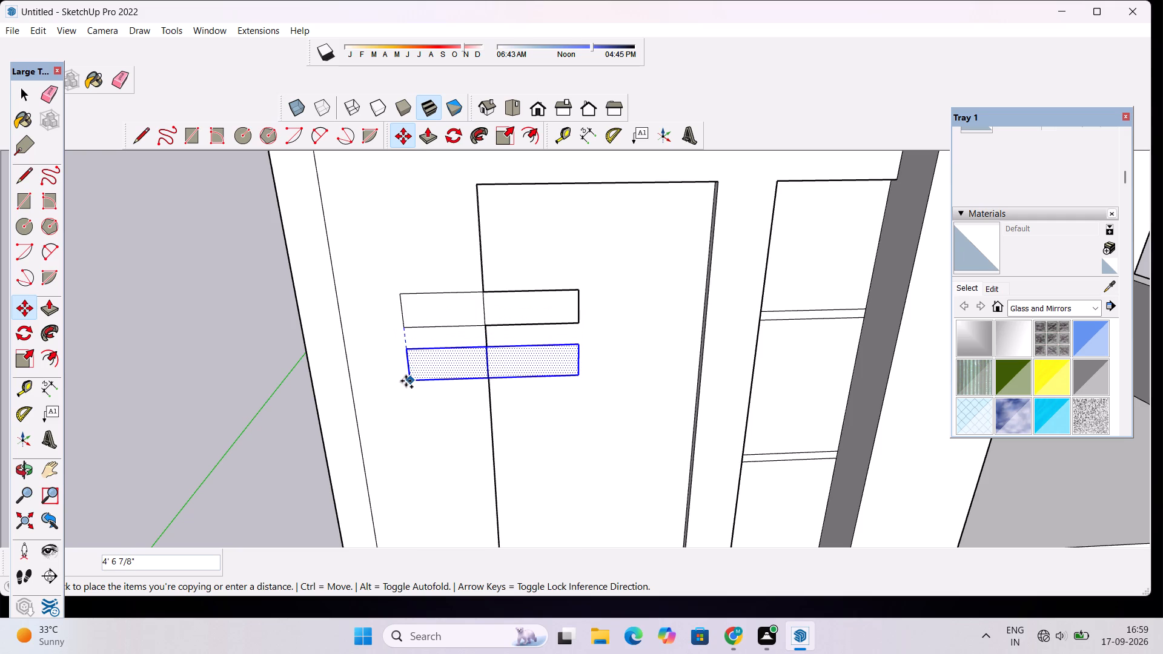
pyautogui.click(406, 381)
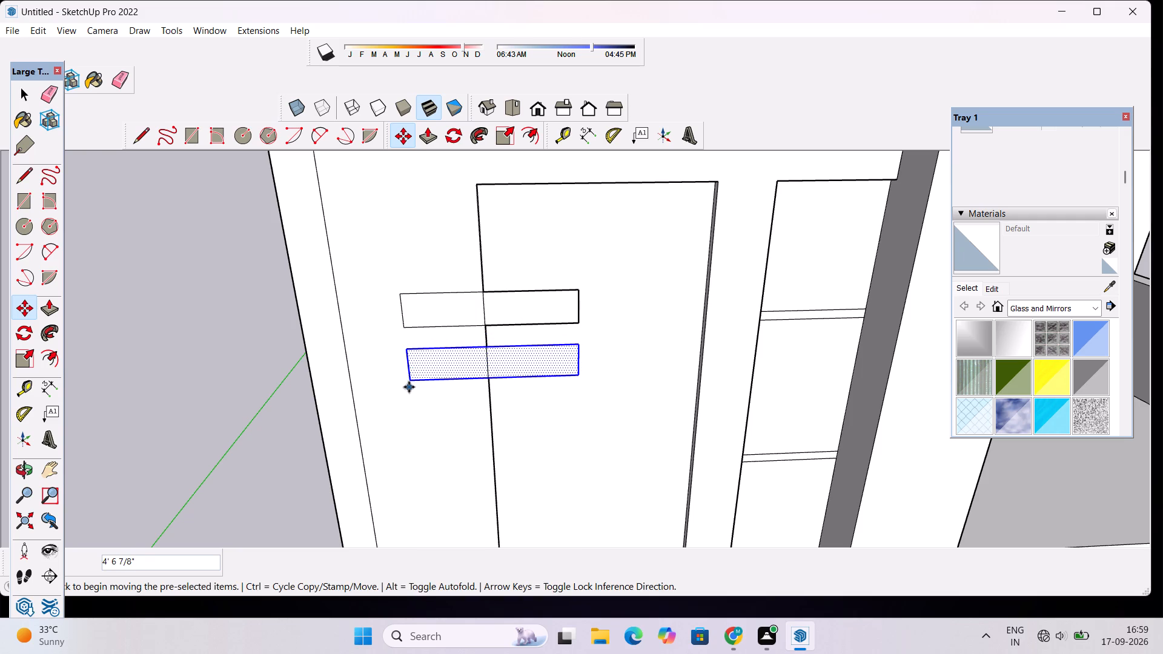
# Copy the lower strip straight down again by about 4' 4 3/4" to make a third strip.
pyautogui.click(409, 381)
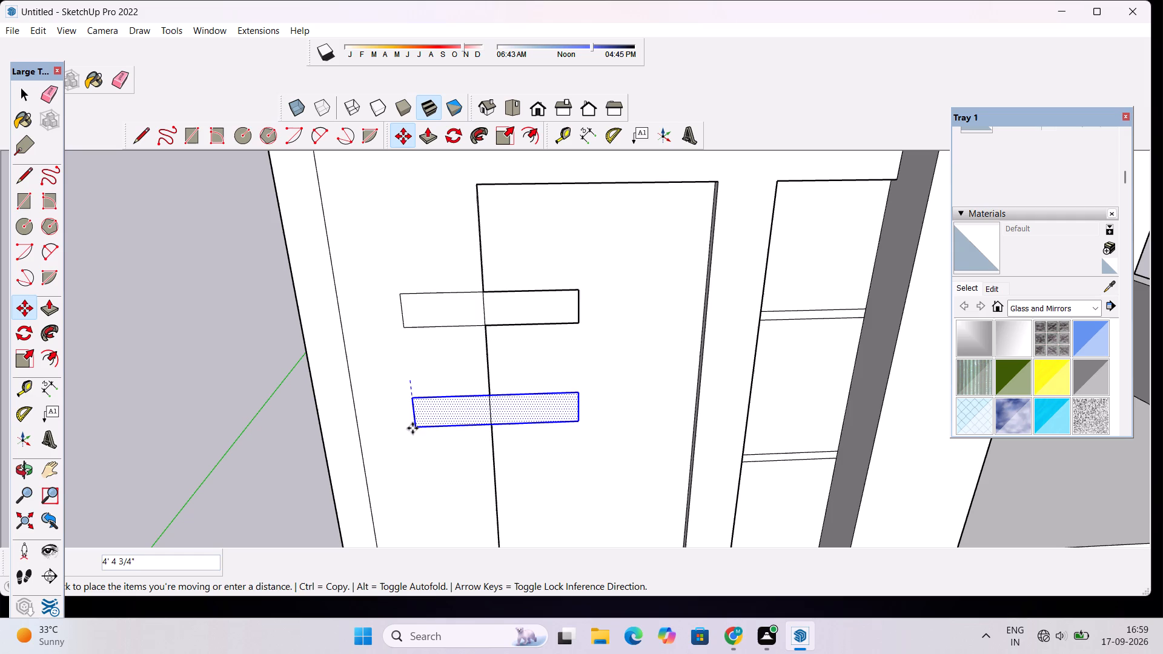
pyautogui.click(413, 428)
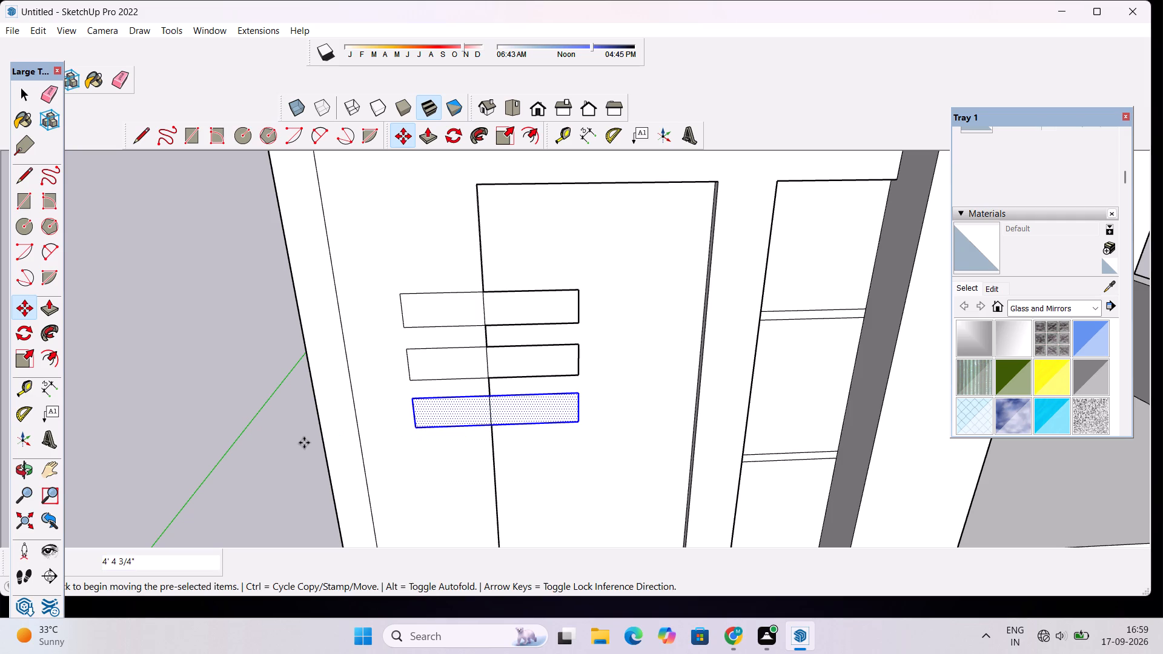
pyautogui.press('space')
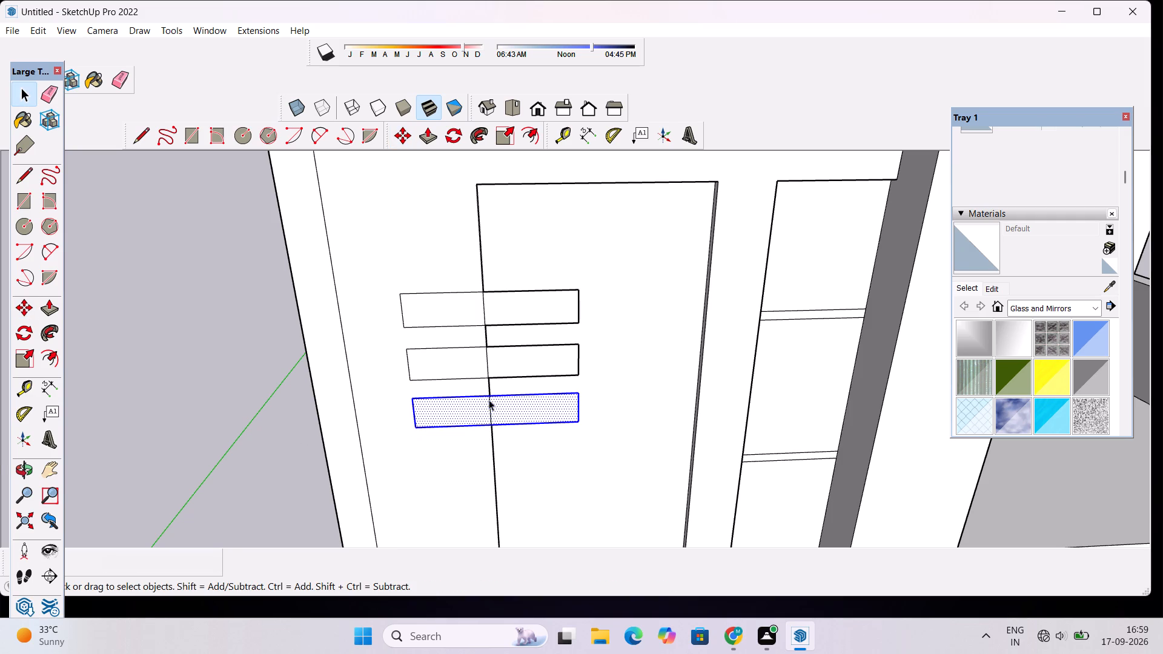
# Push/Pull both portions of the top strip and the wall portion of the middle strip outward by 1'.
pyautogui.press('o')
pyautogui.scroll(-2, 466, 411)
pyautogui.keyDown('shift'); pyautogui.moveTo(476, 414); pyautogui.dragTo(380, 441); pyautogui.keyUp('shift')
pyautogui.scroll(3, 367, 442)
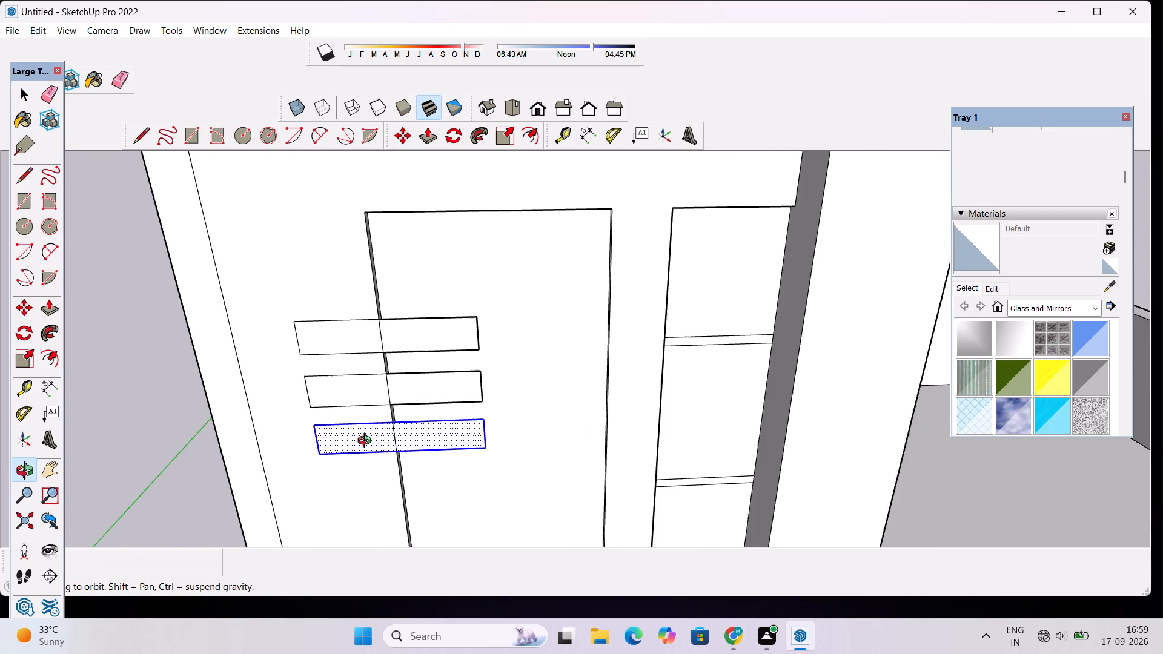
pyautogui.moveTo(370, 442); pyautogui.dragTo(356, 441)
pyautogui.press('space')
pyautogui.press('space')
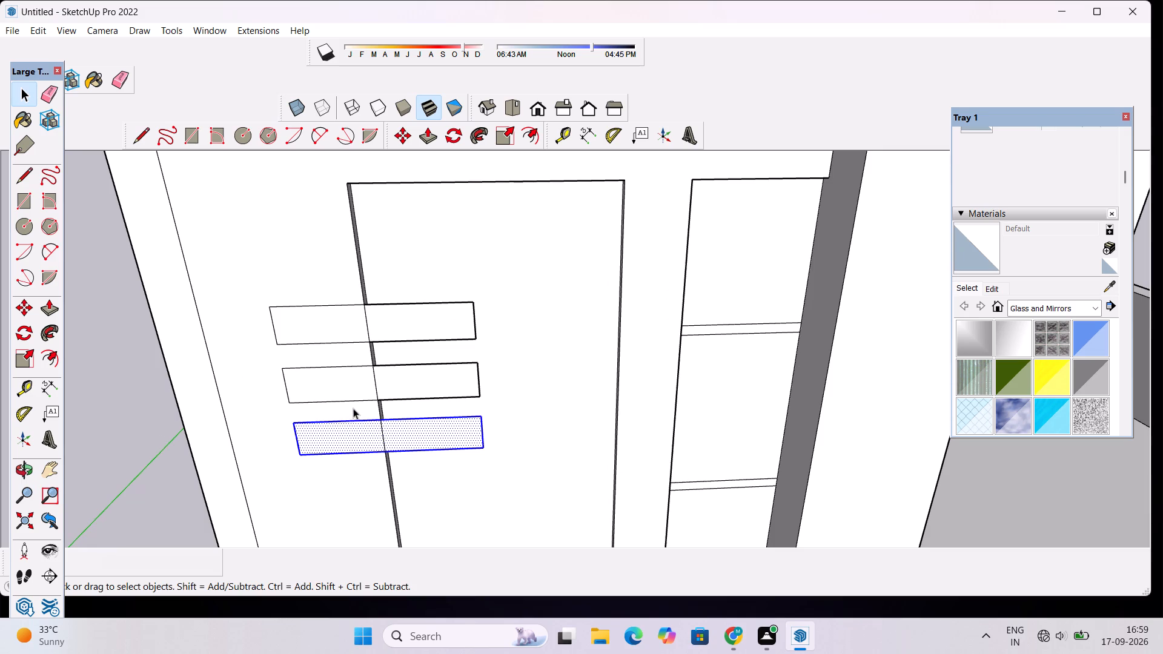
pyautogui.press('p')
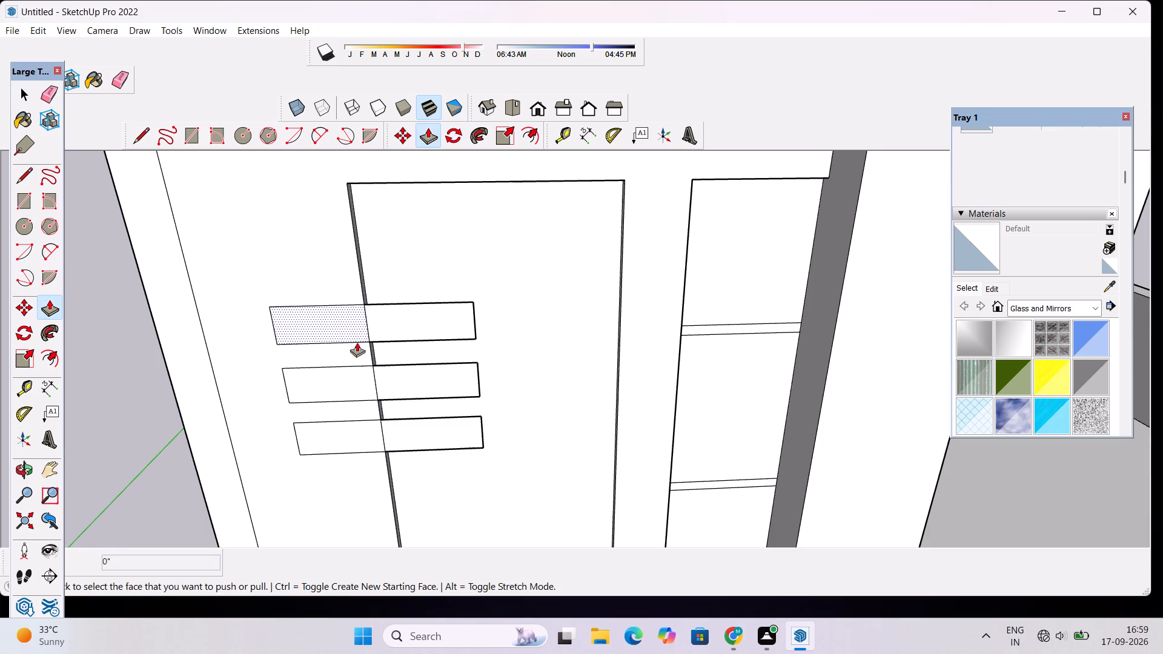
pyautogui.click(350, 328)
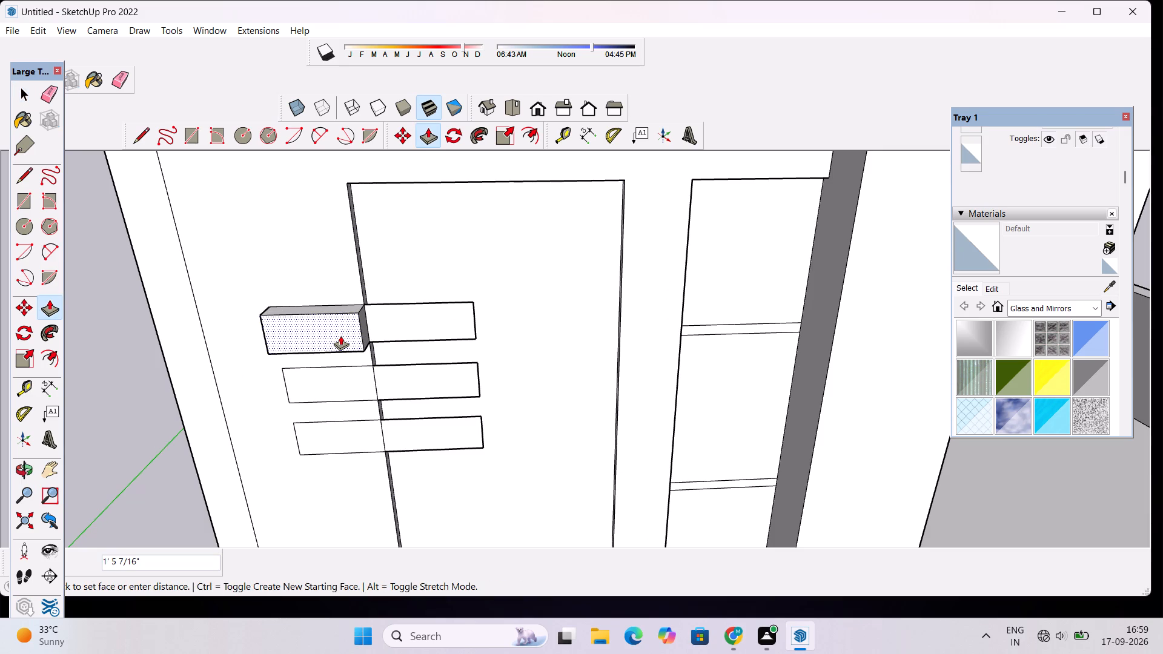
pyautogui.write("1'")
pyautogui.press('Return')
pyautogui.click(418, 316)
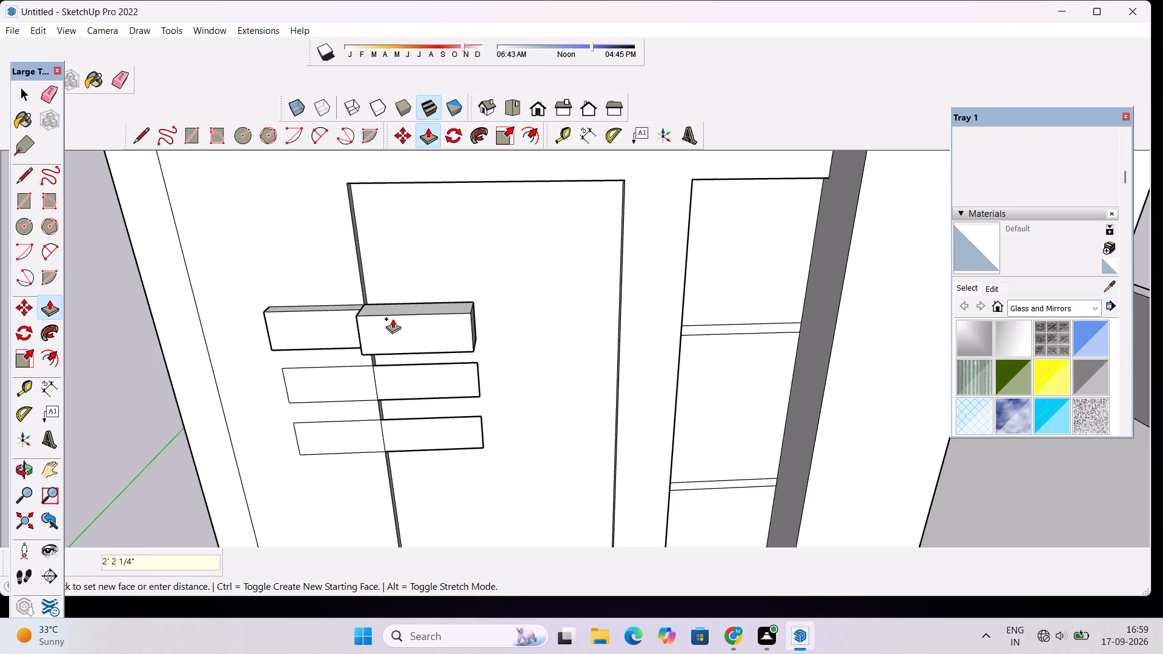
pyautogui.click(316, 317)
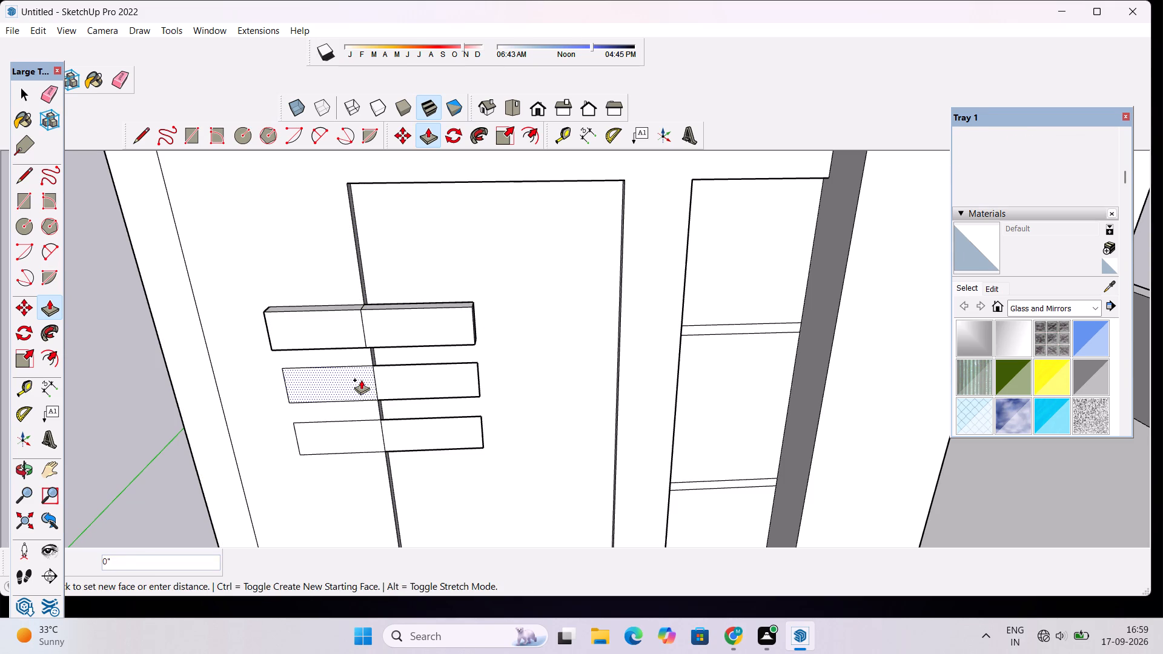
pyautogui.click(361, 380)
pyautogui.click(286, 344)
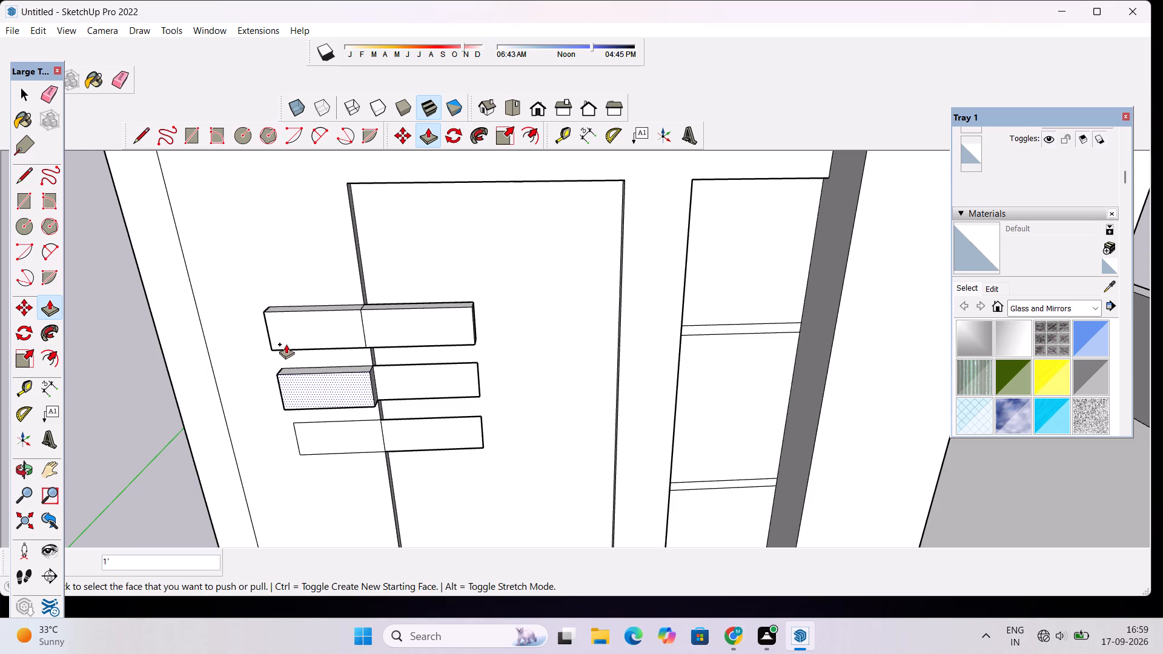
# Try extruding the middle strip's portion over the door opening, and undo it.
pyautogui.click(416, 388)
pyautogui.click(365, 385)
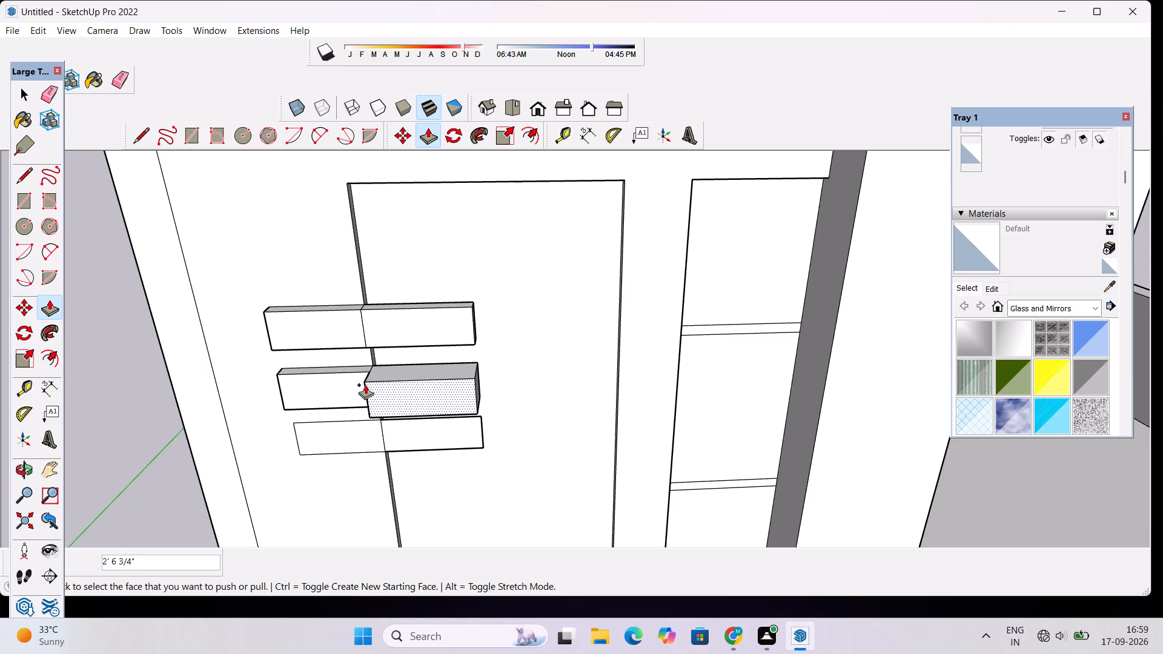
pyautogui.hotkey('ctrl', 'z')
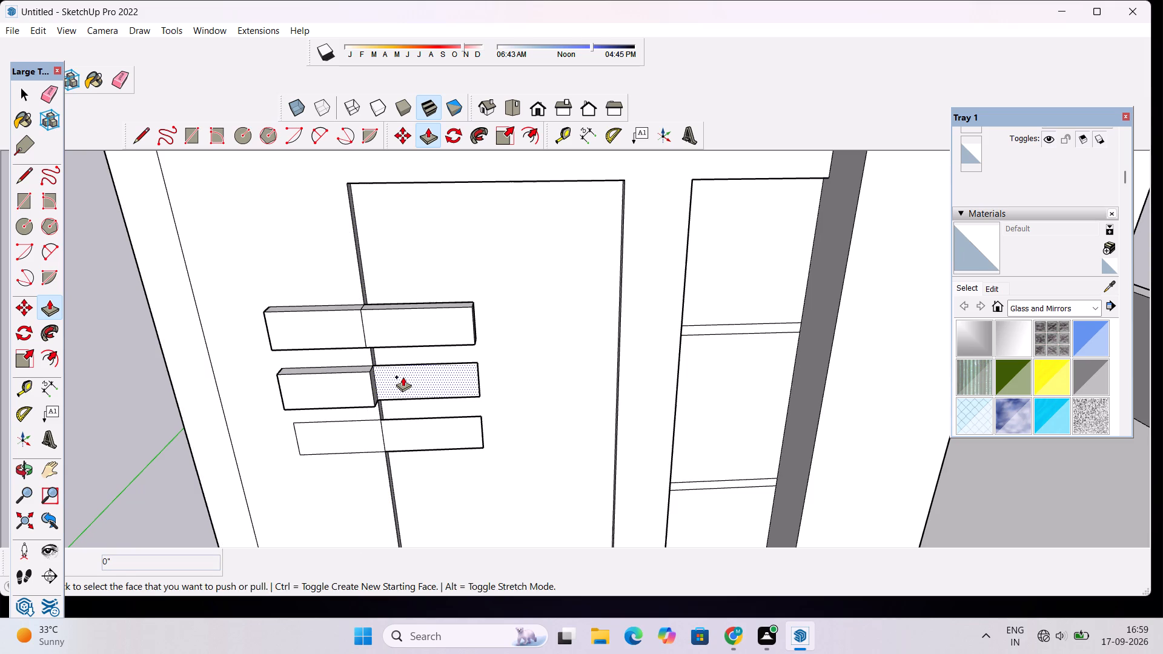
# Extrude the middle strip's door-opening portion and both portions of the lowest strip flush with the other 1' faces.
pyautogui.click(403, 377)
pyautogui.click(389, 334)
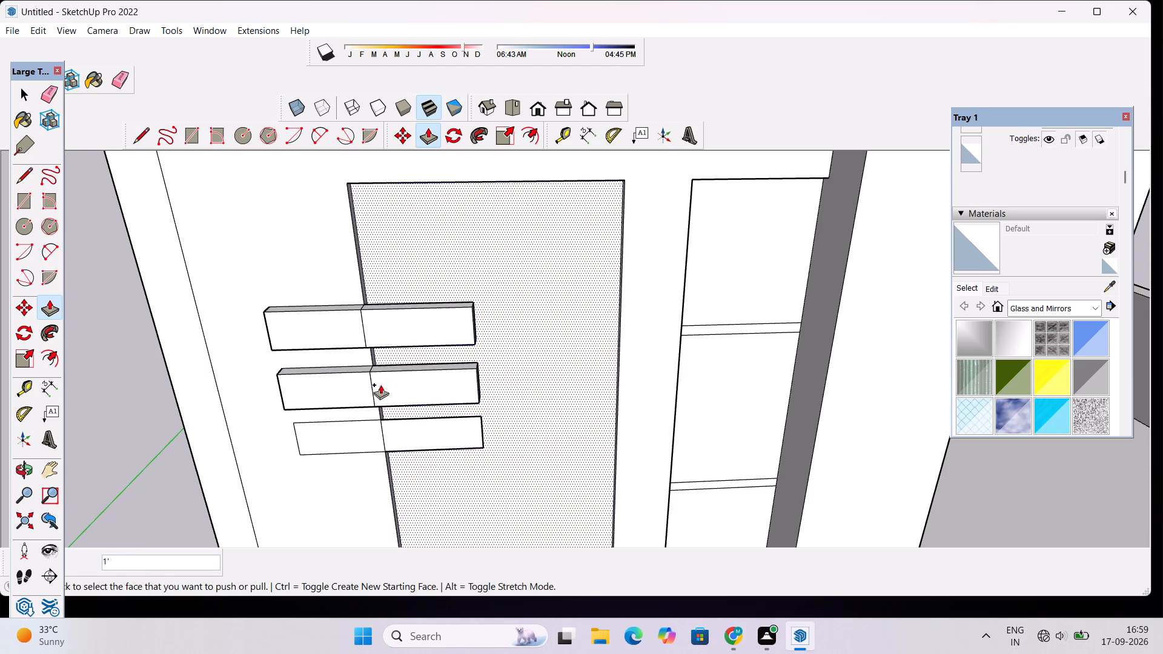
pyautogui.click(357, 435)
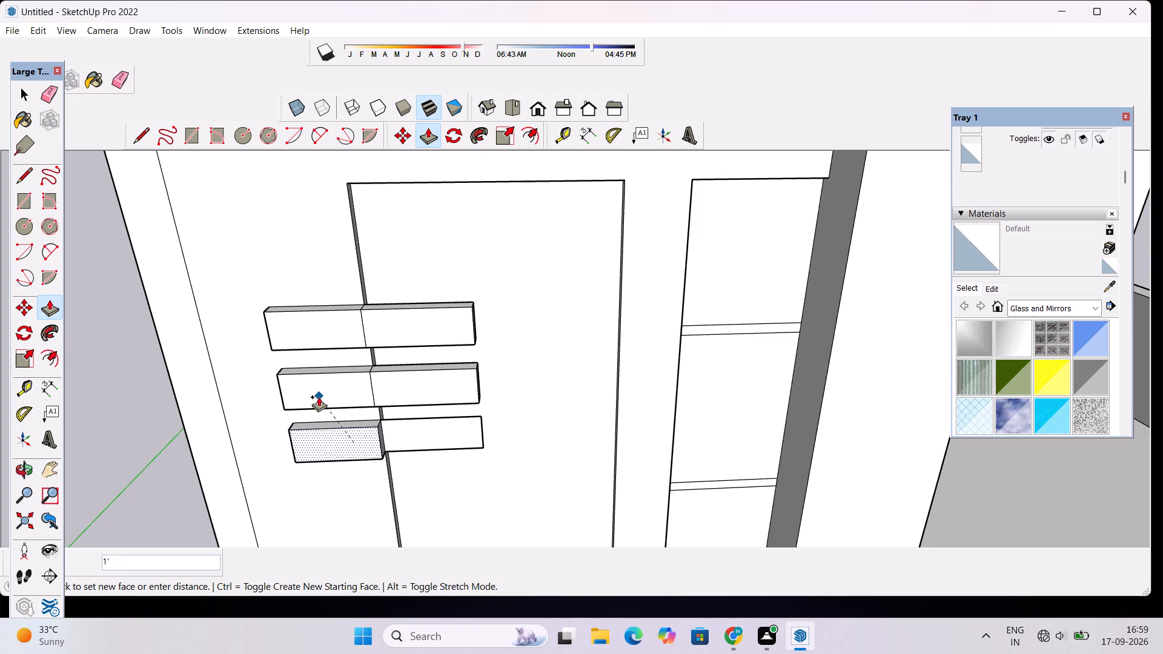
pyautogui.click(319, 397)
pyautogui.click(409, 435)
pyautogui.click(344, 438)
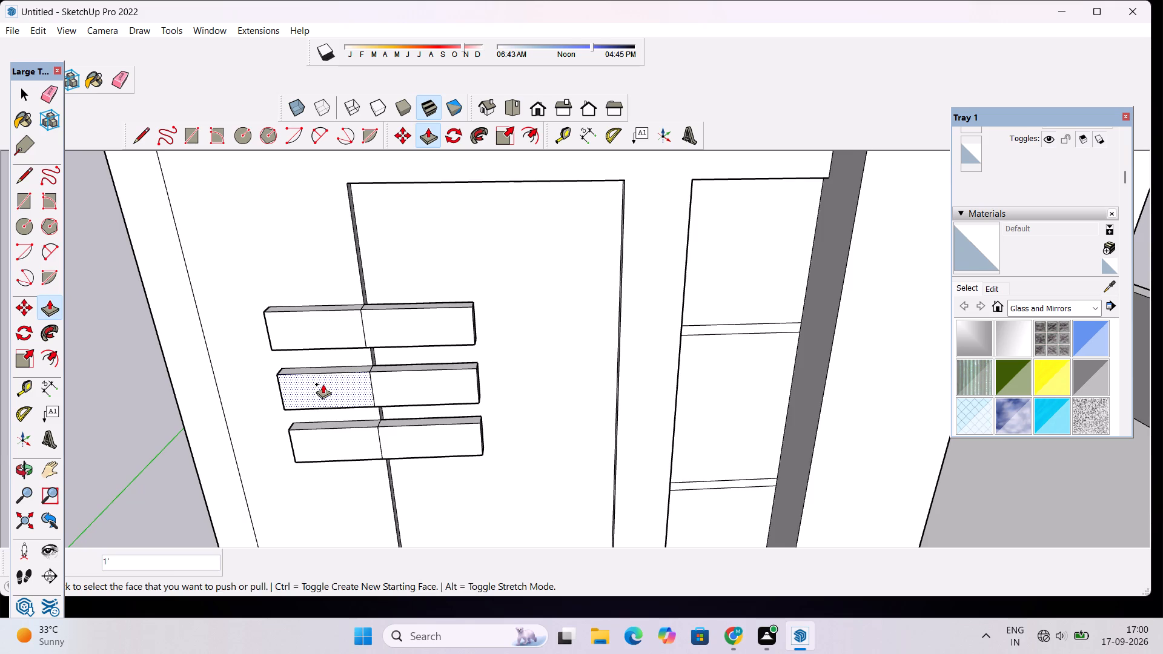
# Erase the dividing edges on the top and front faces of the uppermost bar.
pyautogui.press('o')
pyautogui.moveTo(426, 405); pyautogui.dragTo(314, 397)
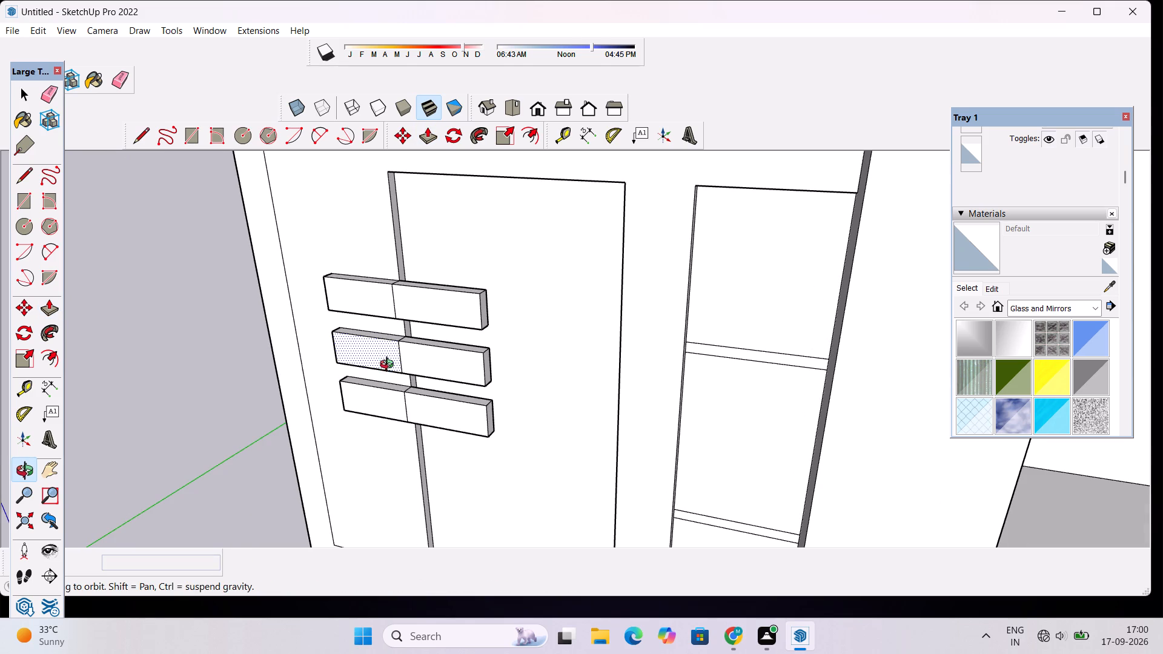
pyautogui.keyDown('shift'); pyautogui.moveTo(389, 365); pyautogui.dragTo(331, 421); pyautogui.keyUp('shift')
pyautogui.scroll(3, 330, 417)
pyautogui.moveTo(343, 421); pyautogui.dragTo(326, 377)
pyautogui.scroll(2, 326, 376)
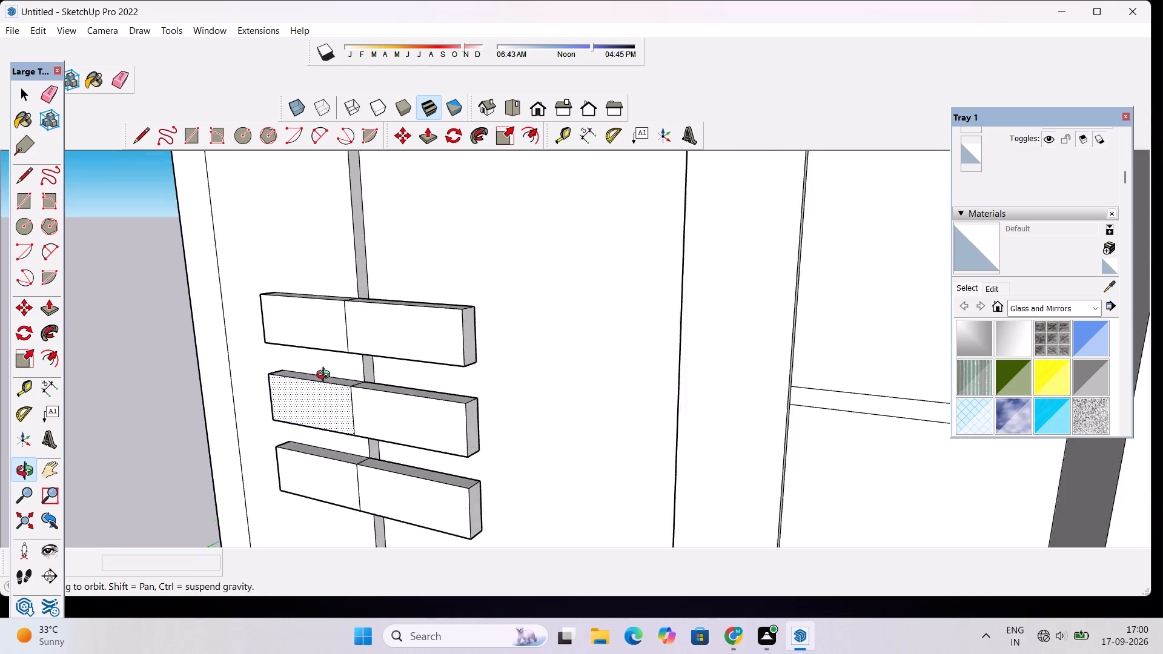
pyautogui.scroll(1, 326, 376)
pyautogui.moveTo(326, 376); pyautogui.dragTo(326, 400)
pyautogui.scroll(-2, 326, 400)
pyautogui.moveTo(345, 390); pyautogui.dragTo(356, 480)
pyautogui.scroll(3, 382, 419)
pyautogui.keyDown('shift'); pyautogui.moveTo(382, 413); pyautogui.dragTo(316, 412); pyautogui.keyUp('shift')
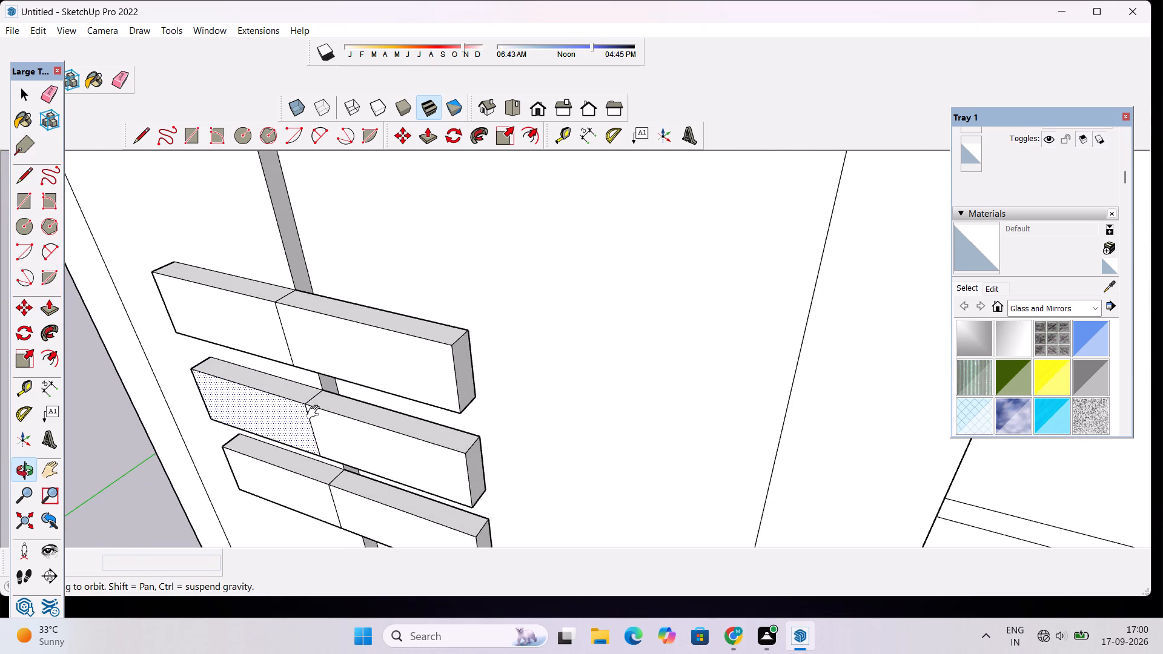
pyautogui.press('e')
pyautogui.click(265, 294)
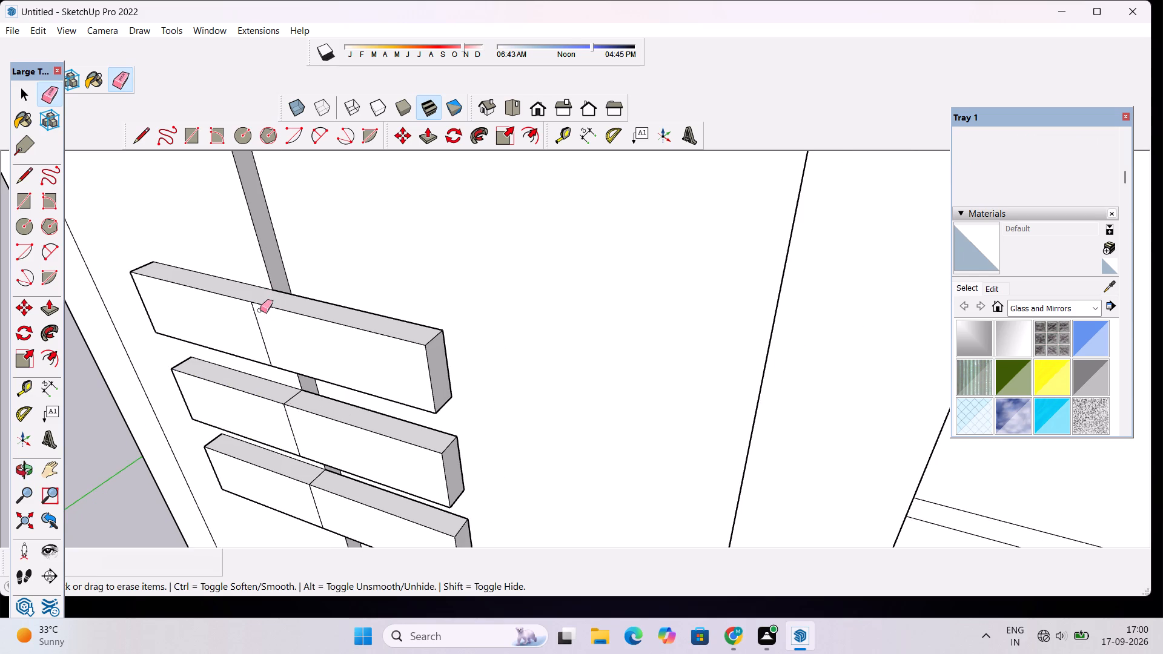
pyautogui.click(257, 322)
# Erase the dividing edges on the top and front faces of the middle and lowest bars.
pyautogui.click(292, 399)
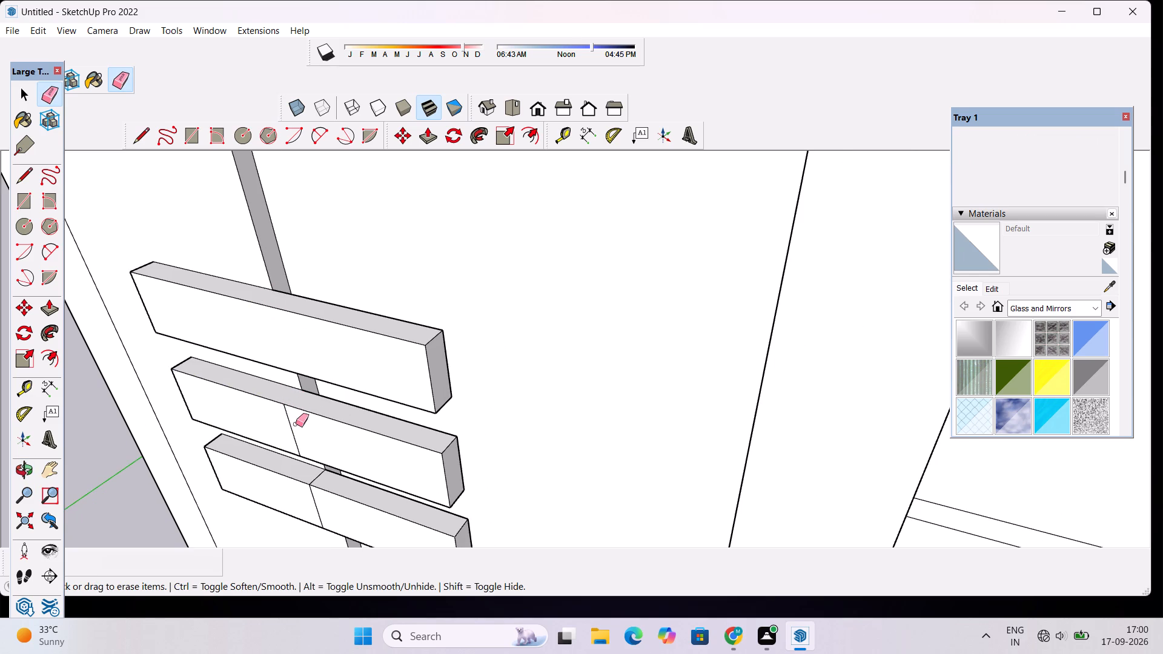
pyautogui.click(294, 427)
pyautogui.click(291, 427)
pyautogui.scroll(5, 319, 509)
pyautogui.moveTo(315, 489); pyautogui.dragTo(310, 507)
pyautogui.moveTo(314, 457); pyautogui.dragTo(316, 460)
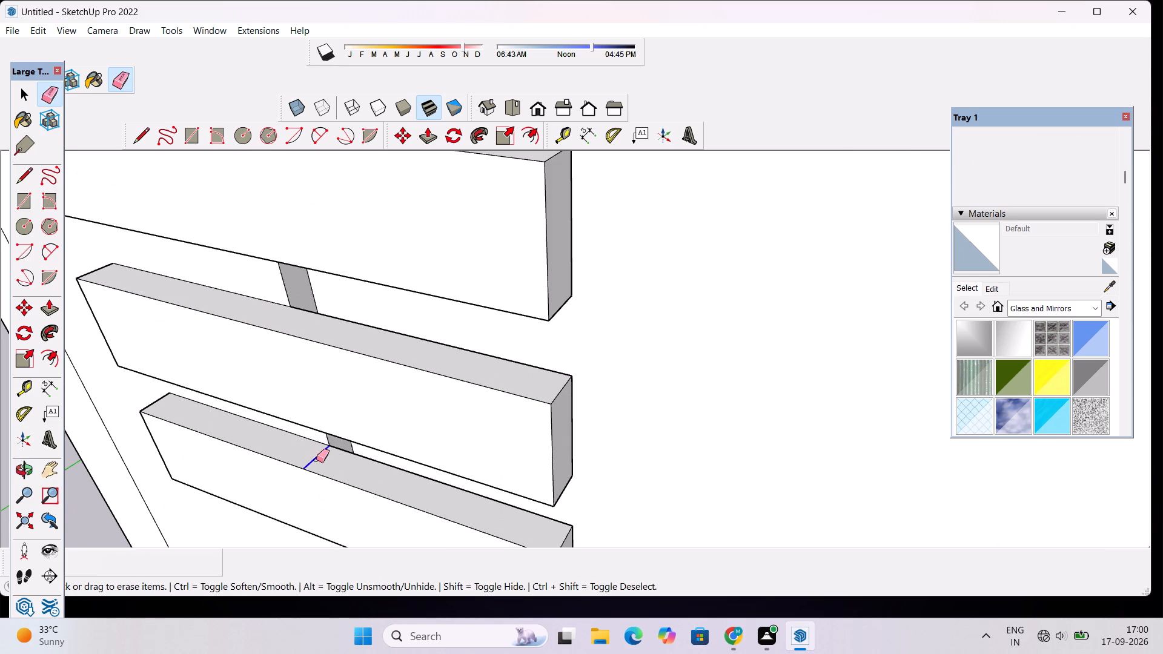
pyautogui.moveTo(316, 460); pyautogui.dragTo(319, 468)
# Erase the dividing edges on the undersides of the three projecting bars beside the ground-floor door.
pyautogui.press('o')
pyautogui.scroll(-4, 320, 457)
pyautogui.moveTo(311, 482); pyautogui.dragTo(396, 262)
pyautogui.moveTo(368, 432); pyautogui.dragTo(391, 362)
pyautogui.scroll(-4, 391, 362)
pyautogui.keyDown('shift'); pyautogui.moveTo(386, 365); pyautogui.dragTo(439, 386); pyautogui.keyUp('shift')
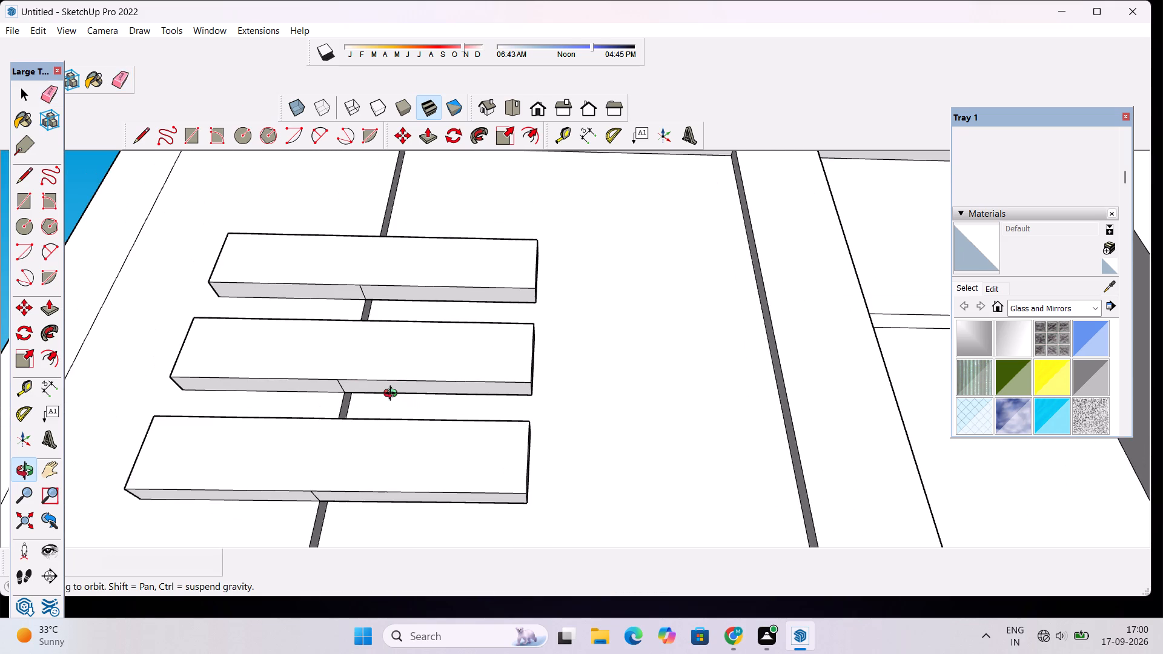
pyautogui.scroll(3, 393, 395)
pyautogui.press('e')
pyautogui.scroll(3, 383, 394)
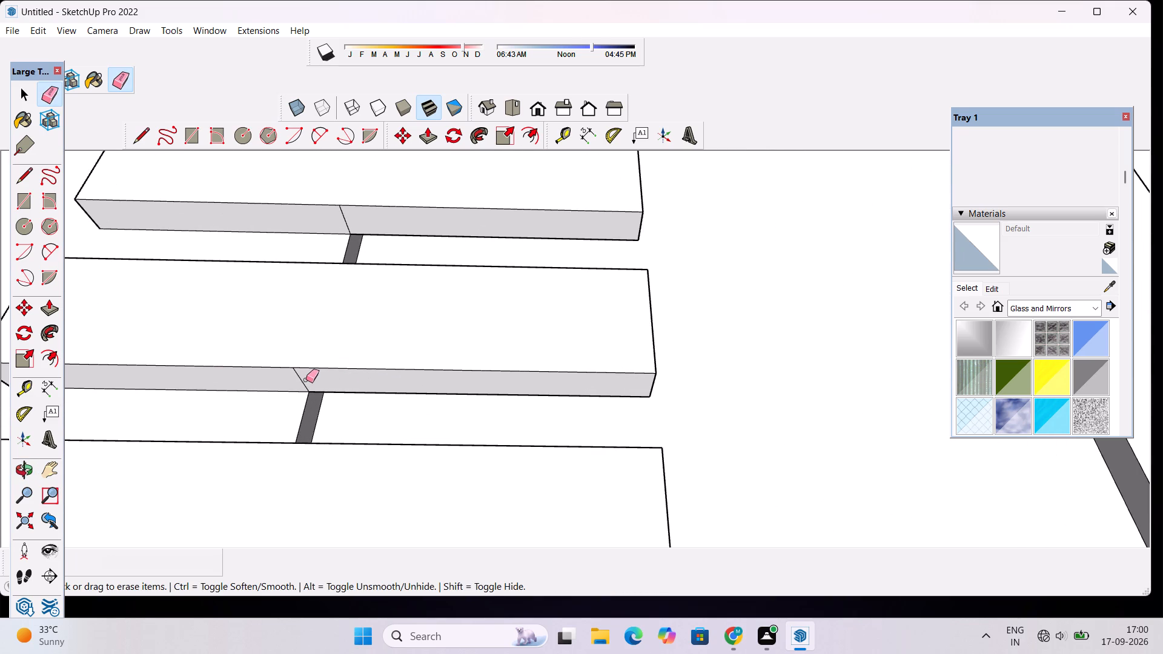
pyautogui.click(302, 382)
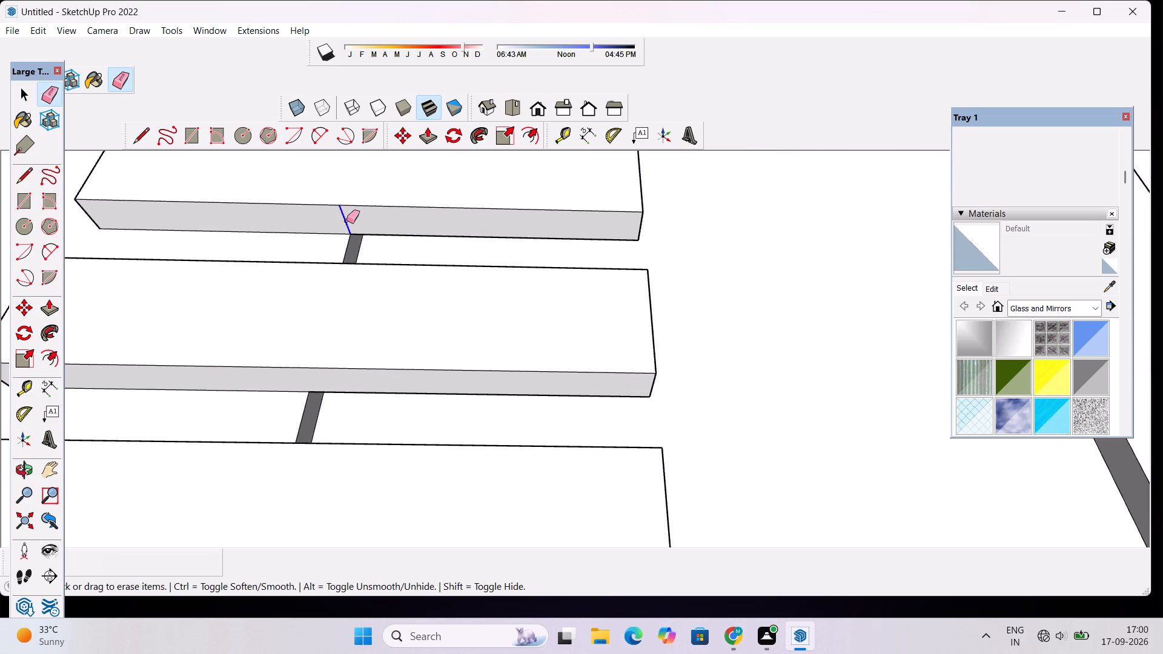
pyautogui.click(346, 220)
pyautogui.scroll(-9, 346, 220)
pyautogui.scroll(7, 299, 373)
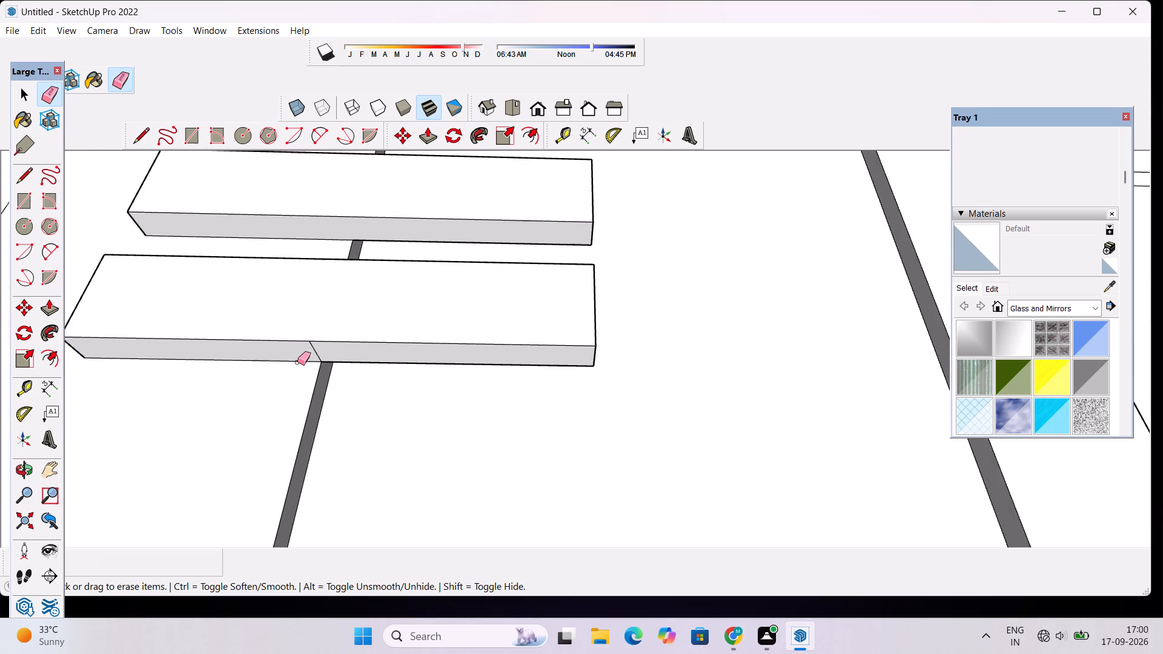
pyautogui.scroll(7, 297, 362)
pyautogui.click(332, 337)
pyautogui.scroll(-2, 332, 337)
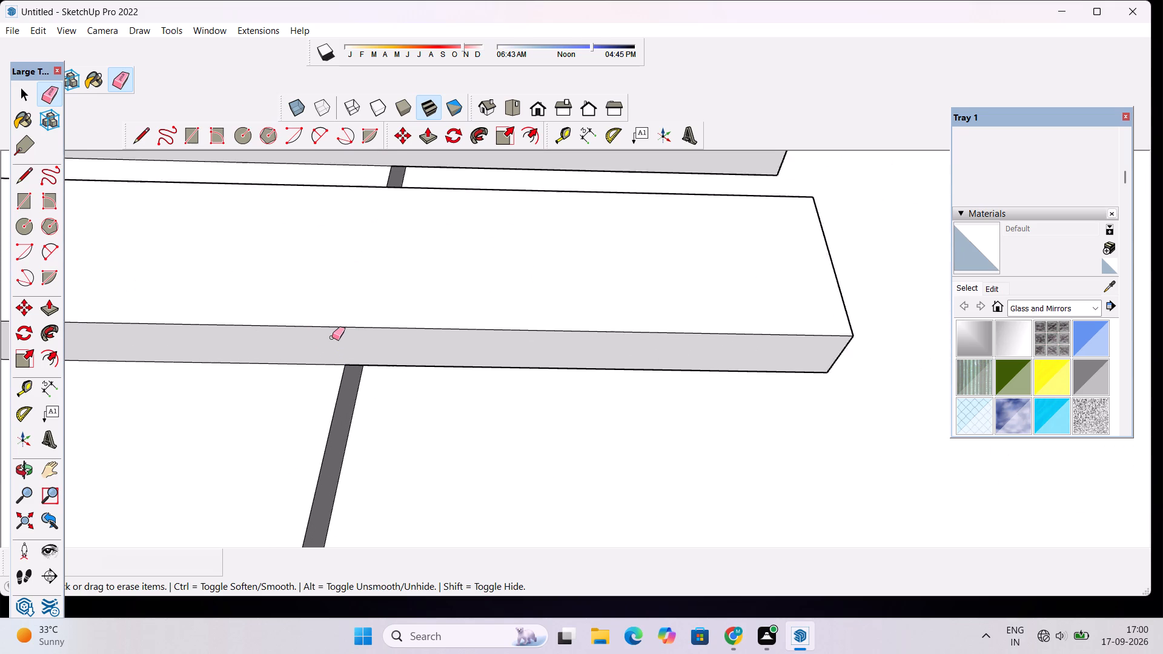
pyautogui.scroll(-1, 332, 337)
# Check the three cleaned bars up close and review the whole building from the front and both sides.
pyautogui.press('o')
pyautogui.scroll(-3, 331, 335)
pyautogui.moveTo(362, 328); pyautogui.dragTo(337, 405)
pyautogui.scroll(-3, 337, 405)
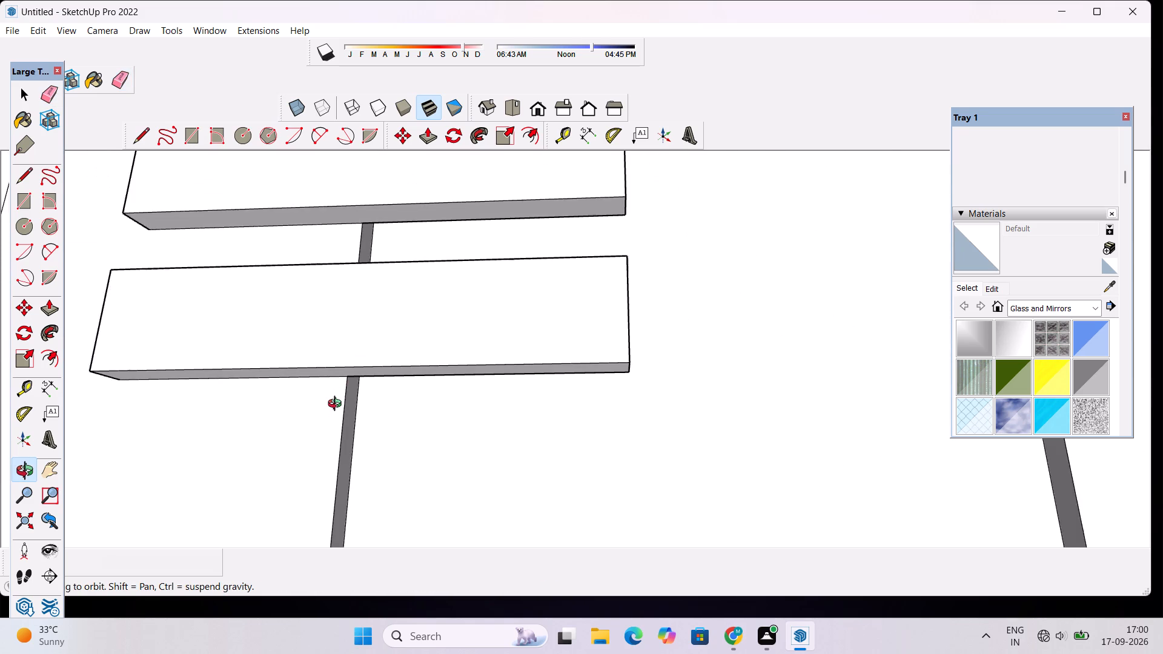
pyautogui.scroll(-4, 337, 405)
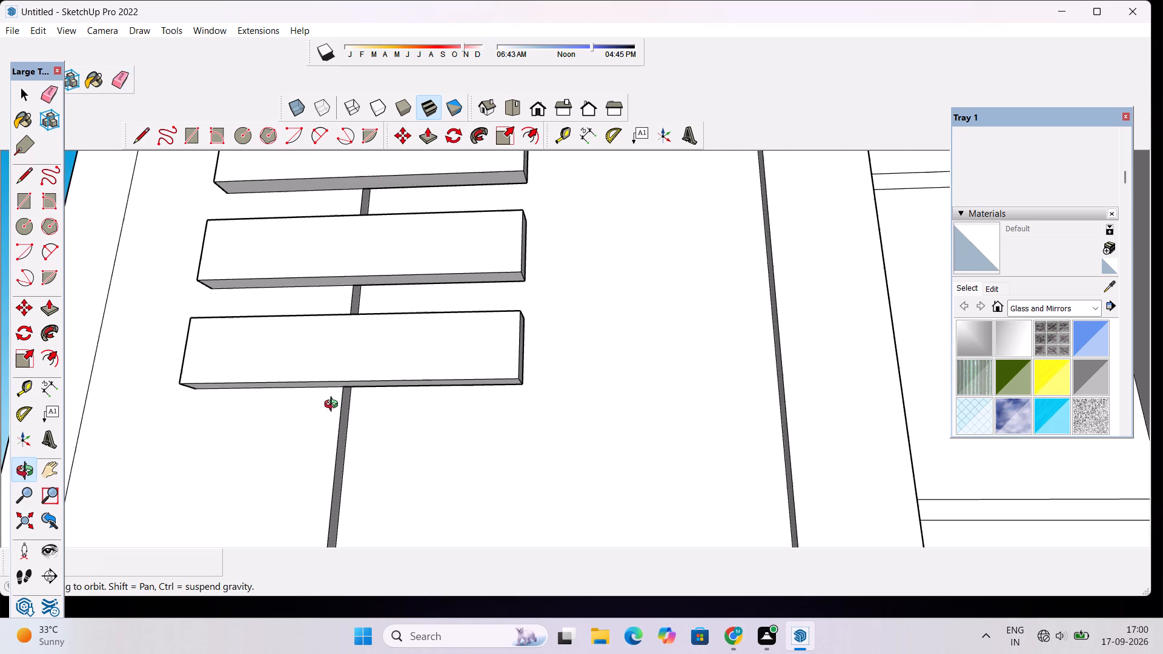
pyautogui.scroll(5, 334, 406)
pyautogui.scroll(-3, 334, 406)
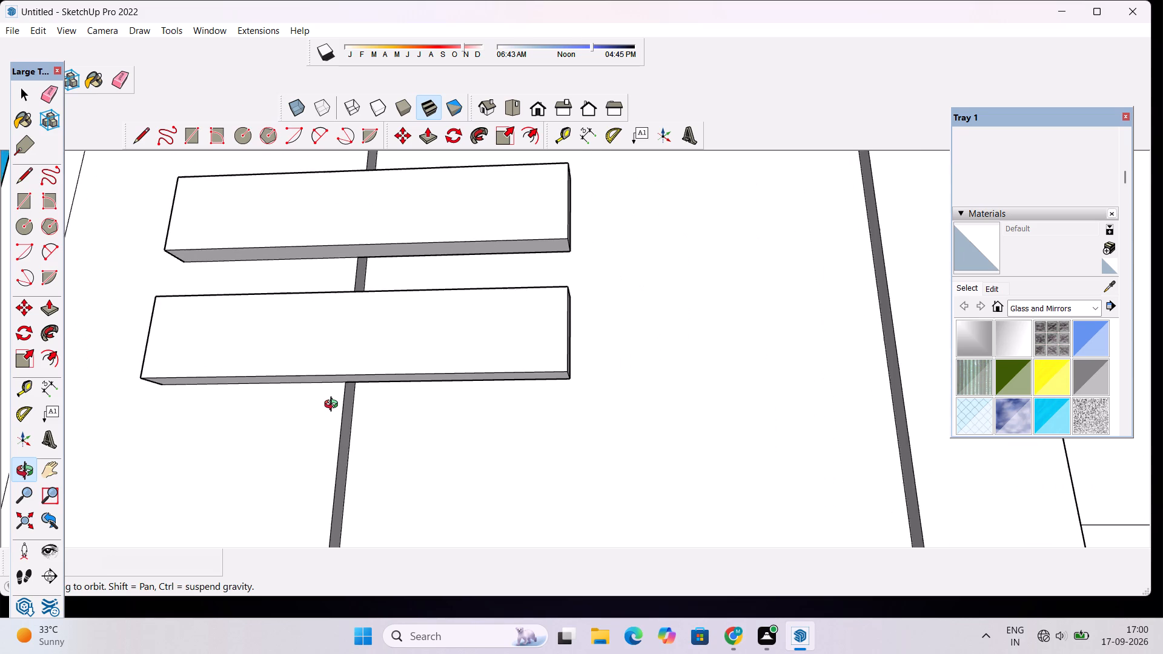
pyautogui.scroll(2, 334, 406)
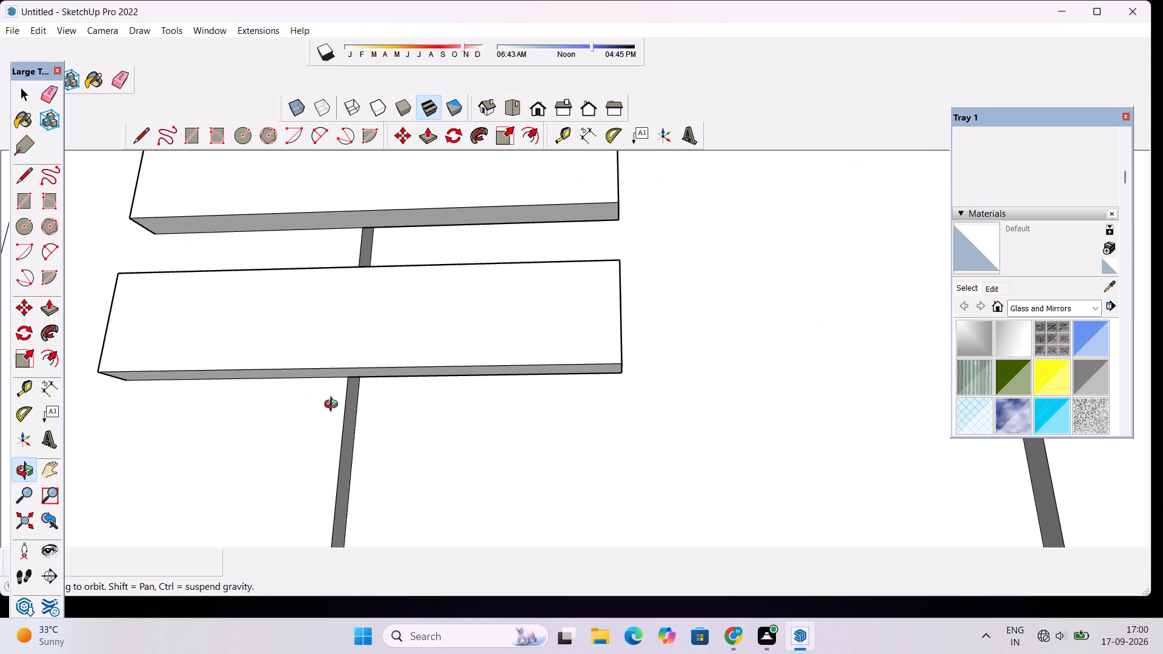
pyautogui.scroll(-3, 334, 406)
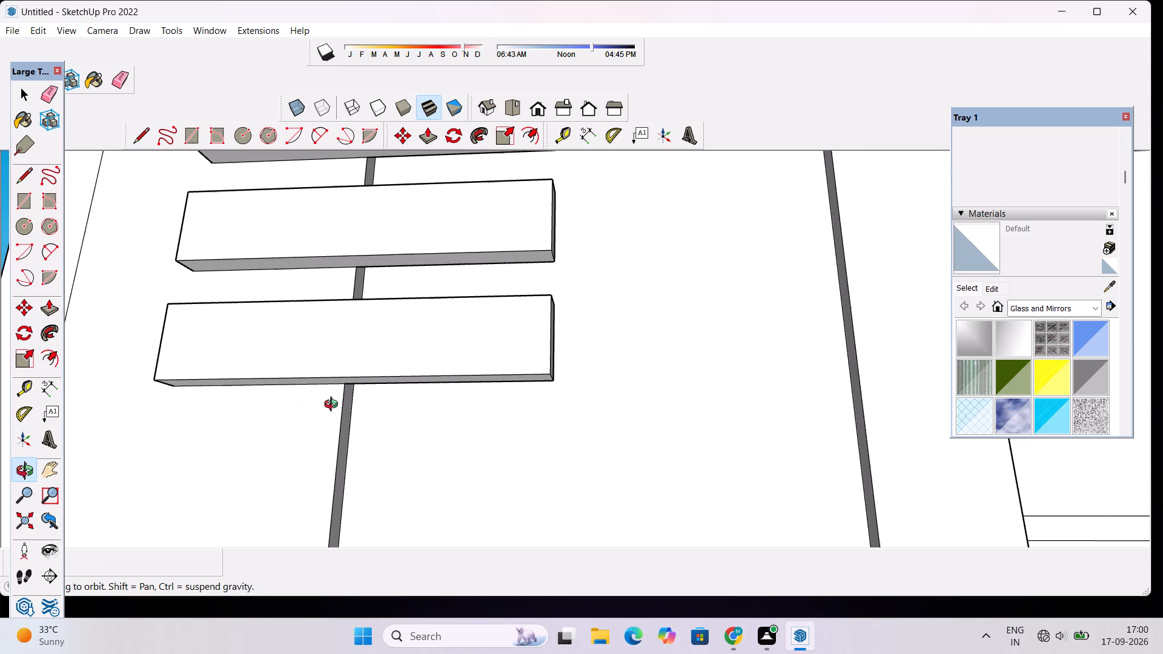
pyautogui.moveTo(414, 420); pyautogui.dragTo(474, 463)
pyautogui.scroll(-16, 474, 463)
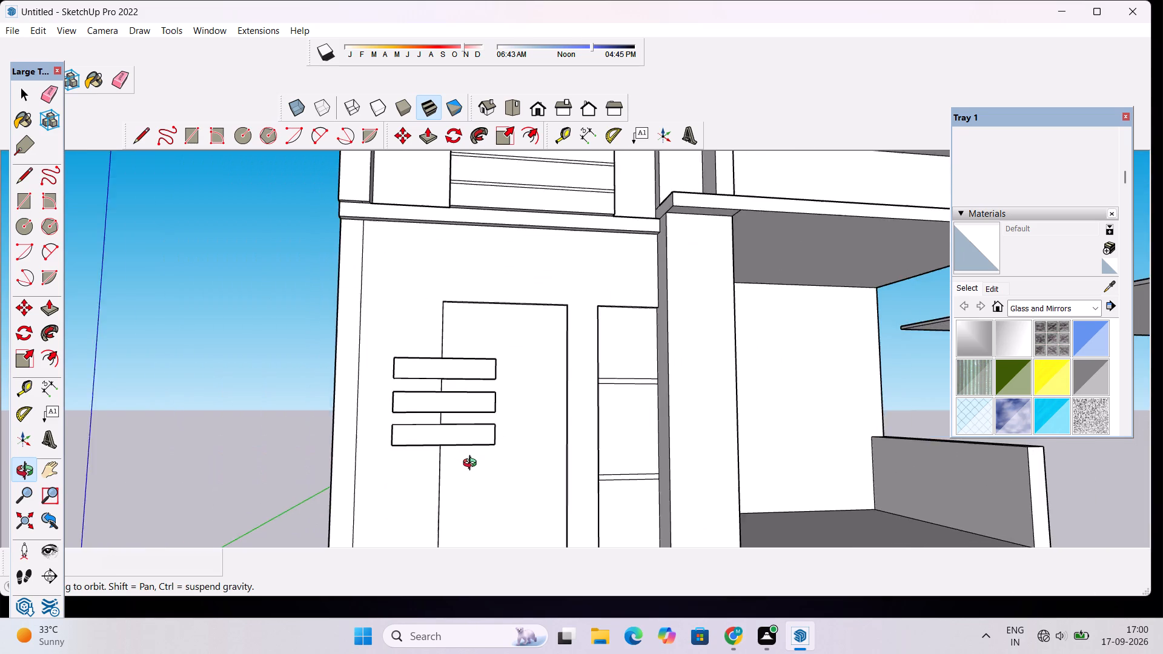
pyautogui.scroll(-6, 472, 464)
pyautogui.scroll(5, 472, 464)
pyautogui.scroll(-12, 472, 464)
pyautogui.moveTo(459, 470); pyautogui.dragTo(722, 470)
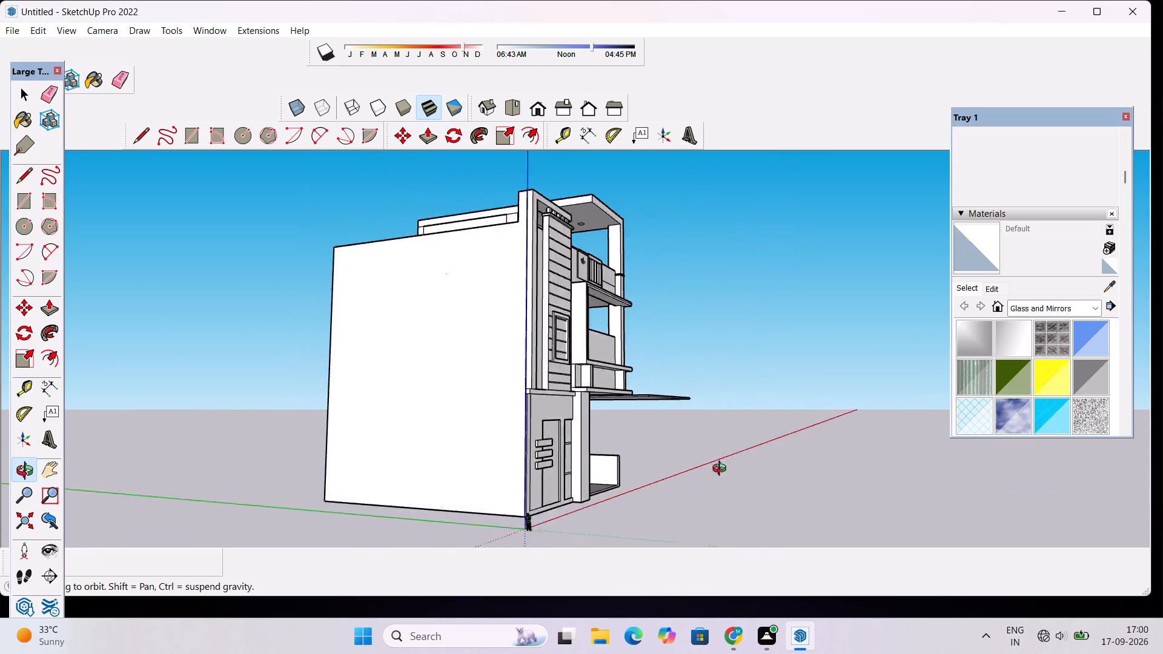
pyautogui.moveTo(722, 470); pyautogui.dragTo(317, 490)
pyautogui.moveTo(744, 403); pyautogui.dragTo(690, 428)
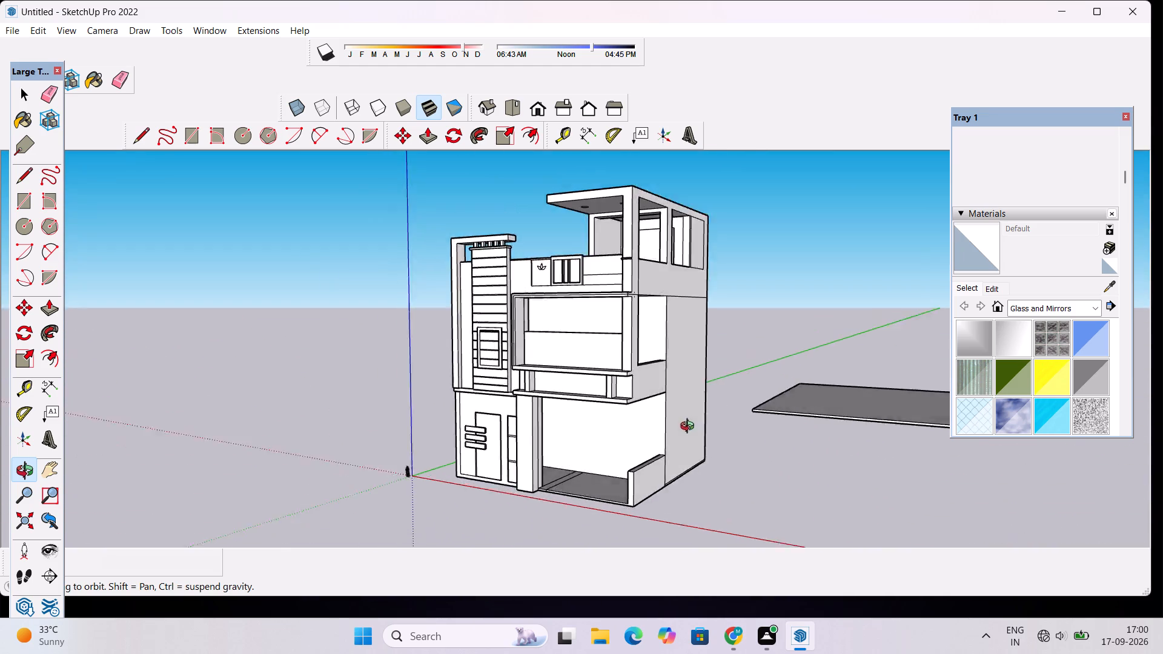
pyautogui.moveTo(690, 428); pyautogui.dragTo(454, 460)
pyautogui.scroll(-4, 601, 378)
pyautogui.moveTo(563, 388); pyautogui.dragTo(755, 400)
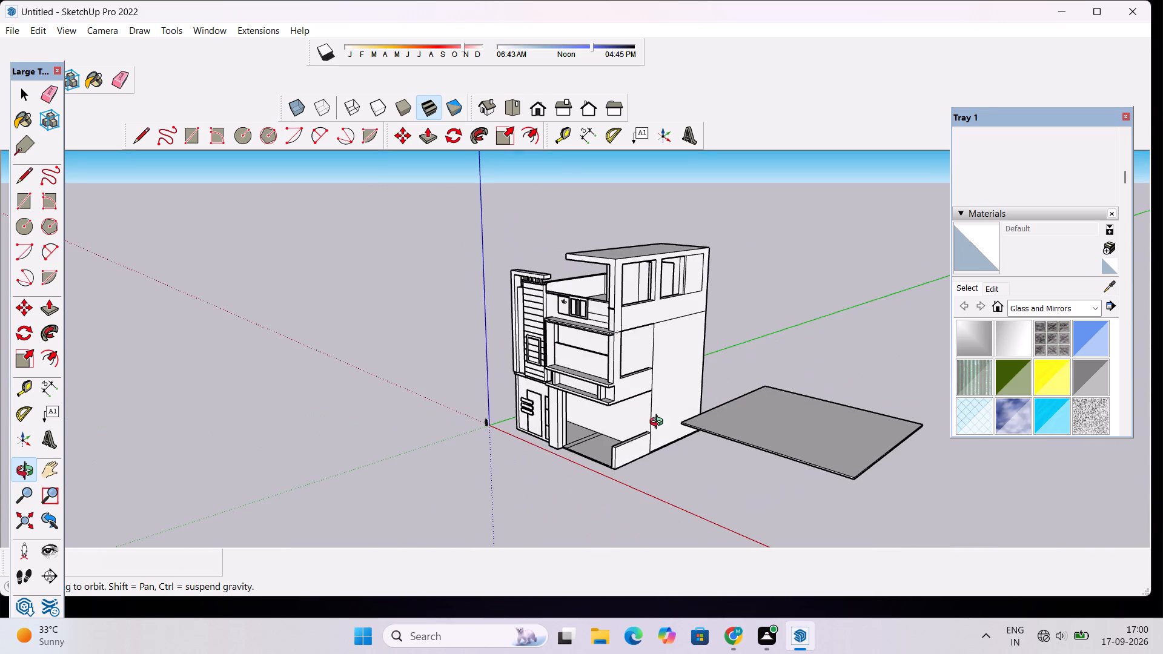
pyautogui.moveTo(604, 426); pyautogui.dragTo(803, 418)
pyautogui.scroll(3, 634, 428)
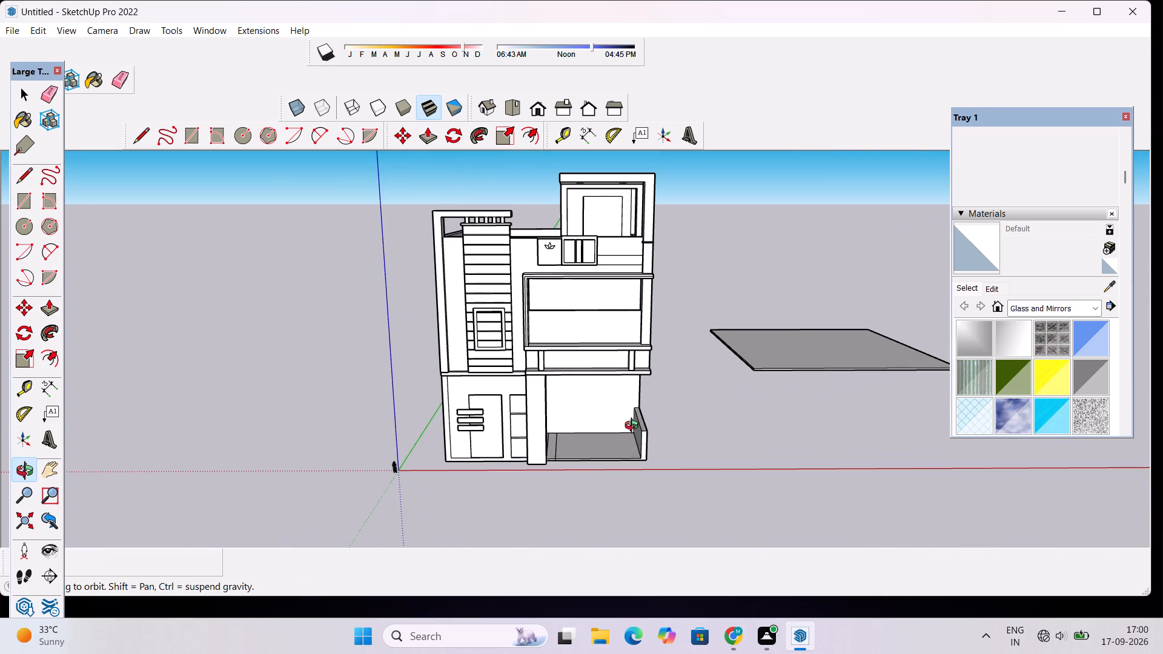
pyautogui.scroll(-3, 661, 292)
pyautogui.scroll(4, 661, 292)
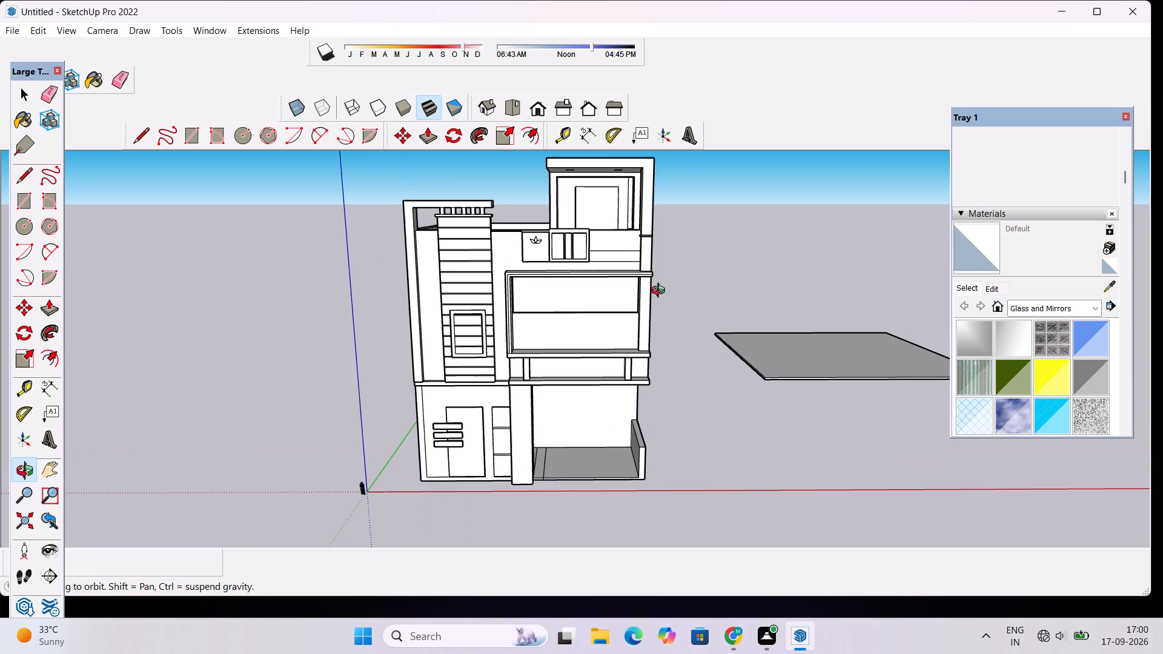
pyautogui.scroll(-5, 661, 292)
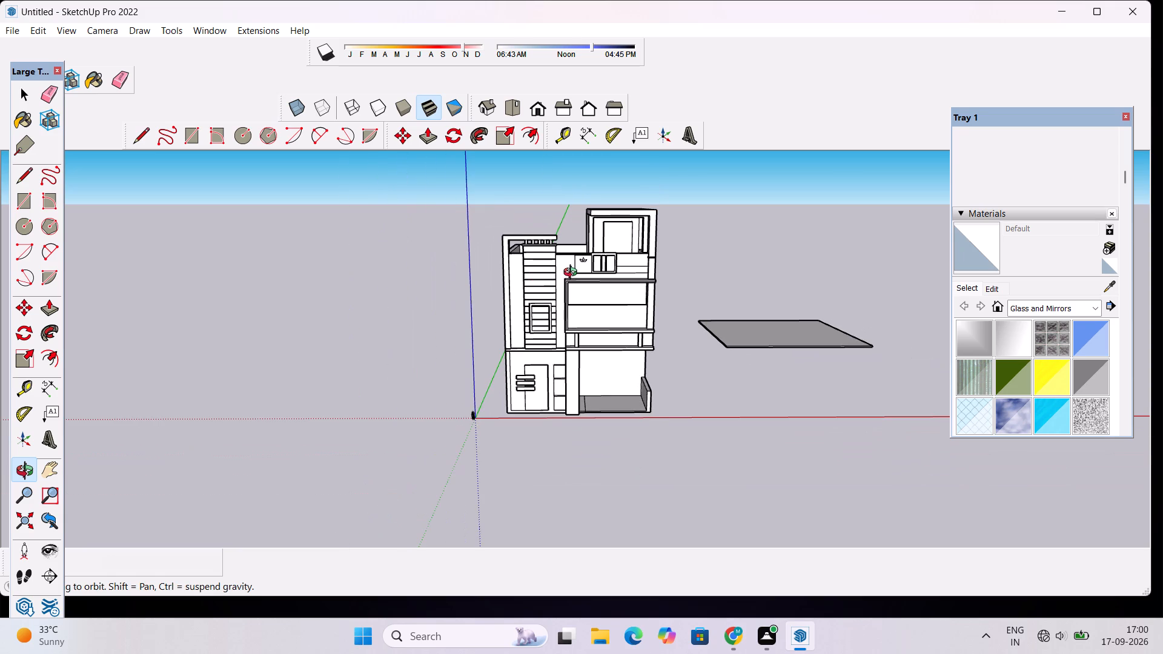
pyautogui.moveTo(573, 274); pyautogui.dragTo(645, 266)
pyautogui.moveTo(645, 266); pyautogui.dragTo(625, 270)
pyautogui.click(624, 270)
pyautogui.click(627, 267)
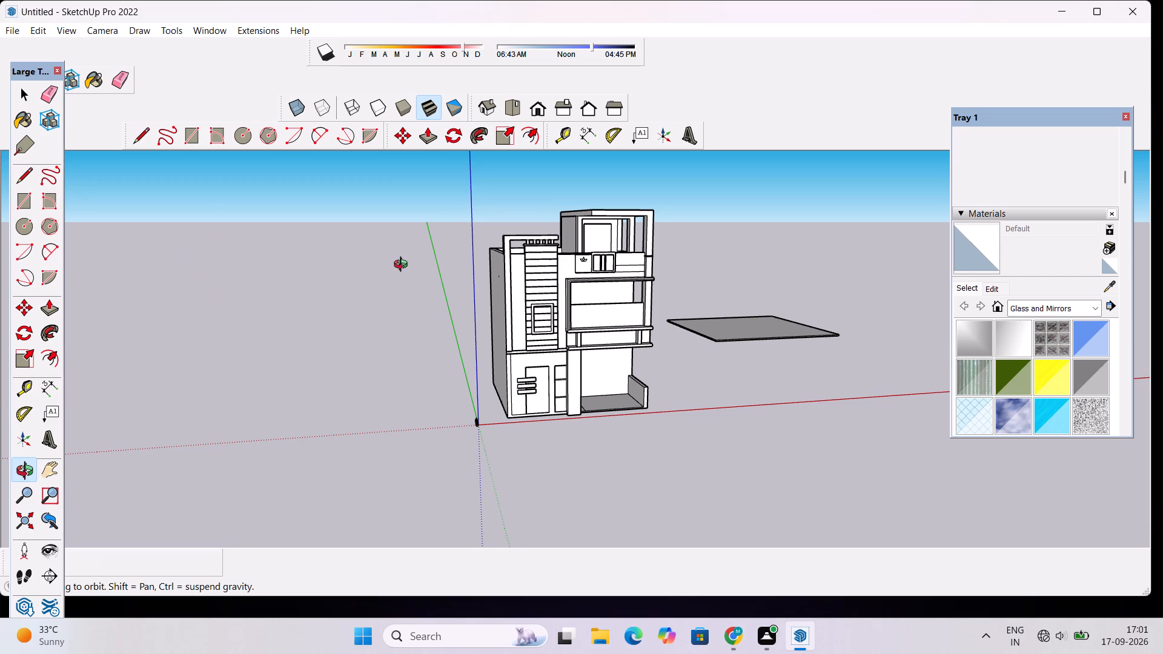
# Examine the upper facade, looking at the framed balcony, its parapet and the wall behind it.
pyautogui.scroll(-6, 403, 263)
pyautogui.moveTo(505, 262); pyautogui.dragTo(469, 340)
pyautogui.scroll(8, 623, 340)
pyautogui.scroll(4, 528, 272)
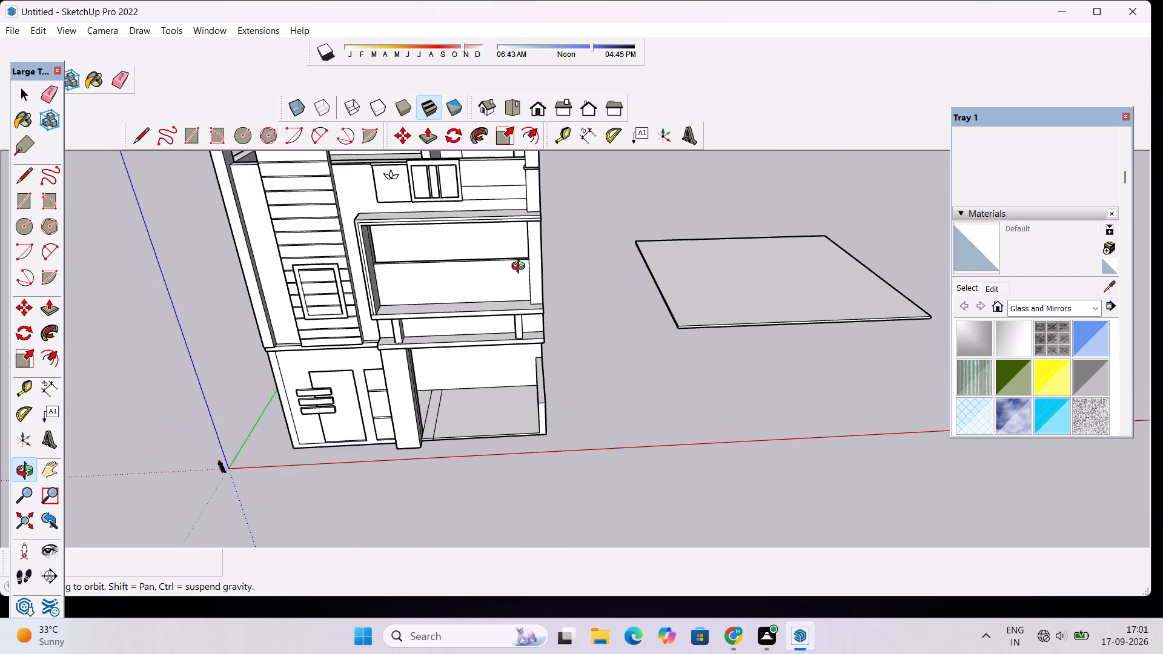
pyautogui.scroll(3, 403, 223)
pyautogui.scroll(-2, 403, 228)
pyautogui.keyDown('shift'); pyautogui.moveTo(442, 251); pyautogui.dragTo(334, 357); pyautogui.keyUp('shift')
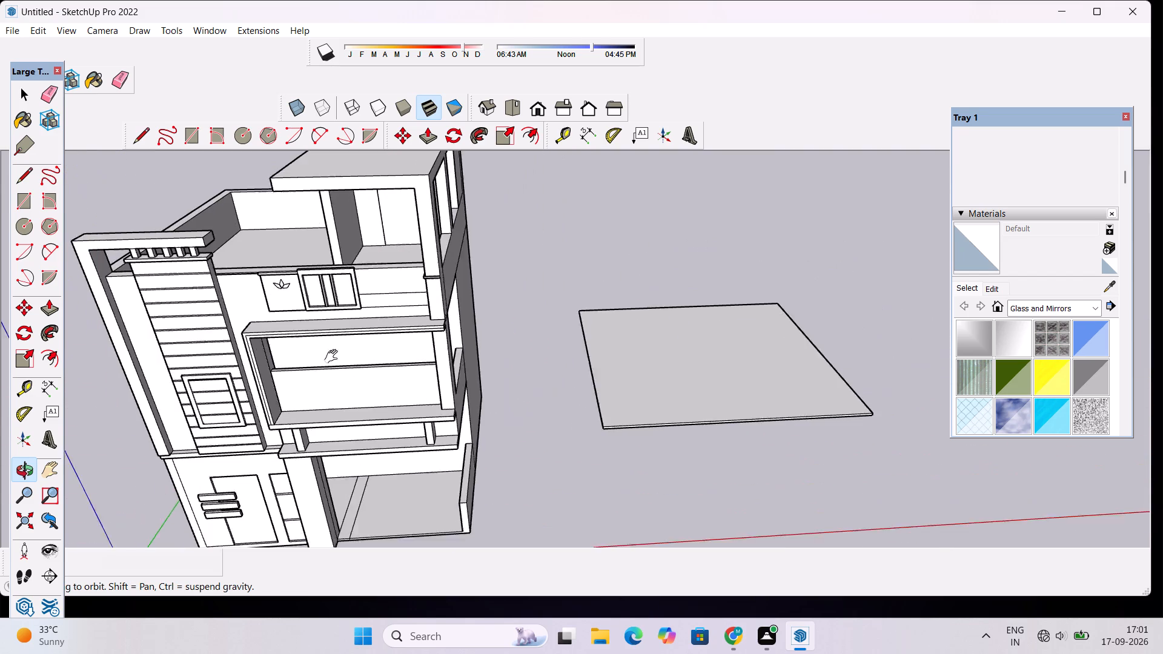
pyautogui.keyDown('shift'); pyautogui.moveTo(334, 357); pyautogui.dragTo(332, 360); pyautogui.keyUp('shift')
pyautogui.scroll(-5, 310, 328)
pyautogui.moveTo(230, 340); pyautogui.dragTo(259, 256)
pyautogui.scroll(2, 283, 306)
pyautogui.moveTo(515, 378); pyautogui.dragTo(388, 405)
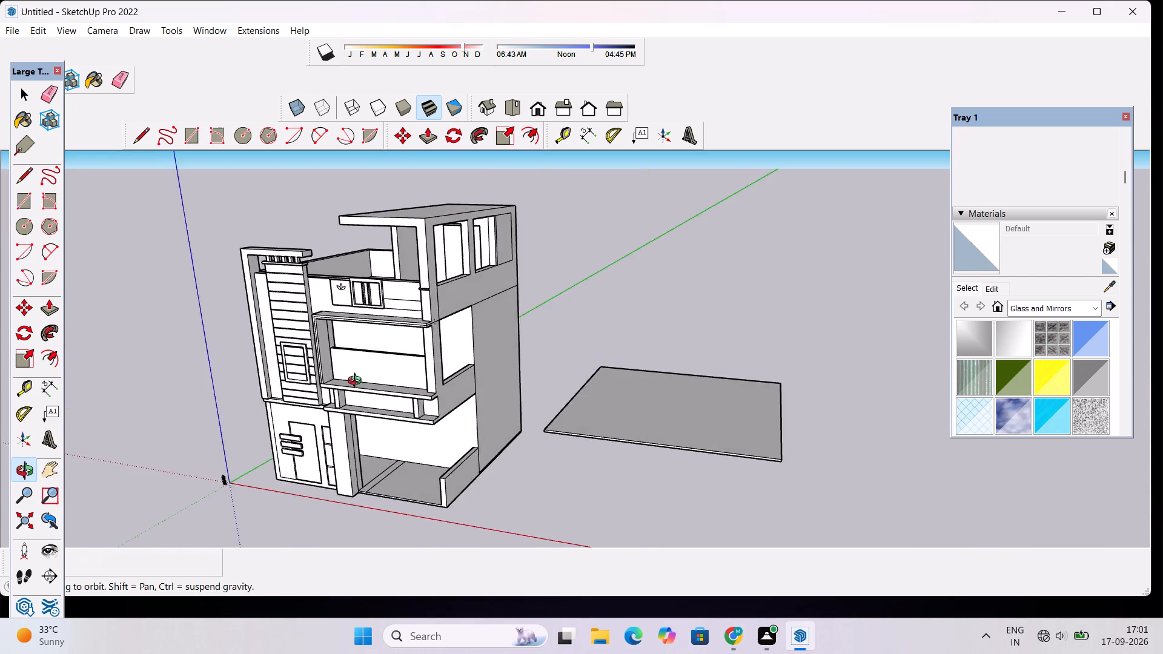
pyautogui.scroll(-5, 359, 375)
pyautogui.moveTo(381, 373); pyautogui.dragTo(413, 479)
pyautogui.scroll(15, 390, 396)
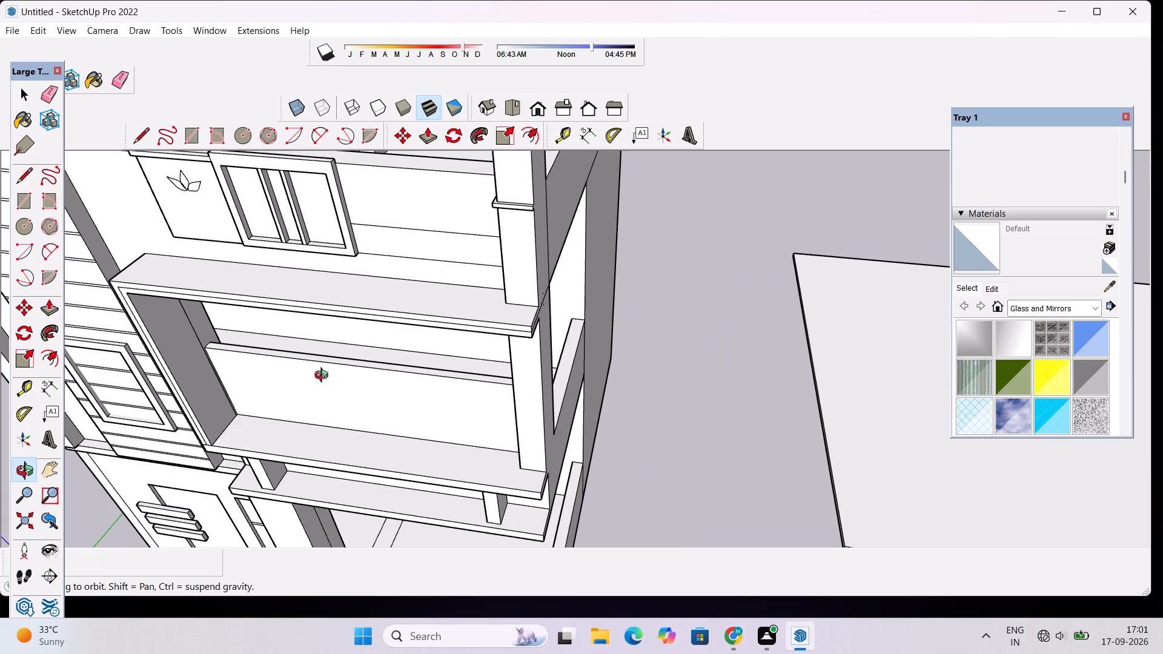
pyautogui.moveTo(319, 360); pyautogui.dragTo(367, 322)
pyautogui.moveTo(449, 368); pyautogui.dragTo(369, 369)
pyautogui.scroll(-2, 366, 365)
pyautogui.moveTo(348, 358); pyautogui.dragTo(423, 397)
pyautogui.scroll(11, 401, 389)
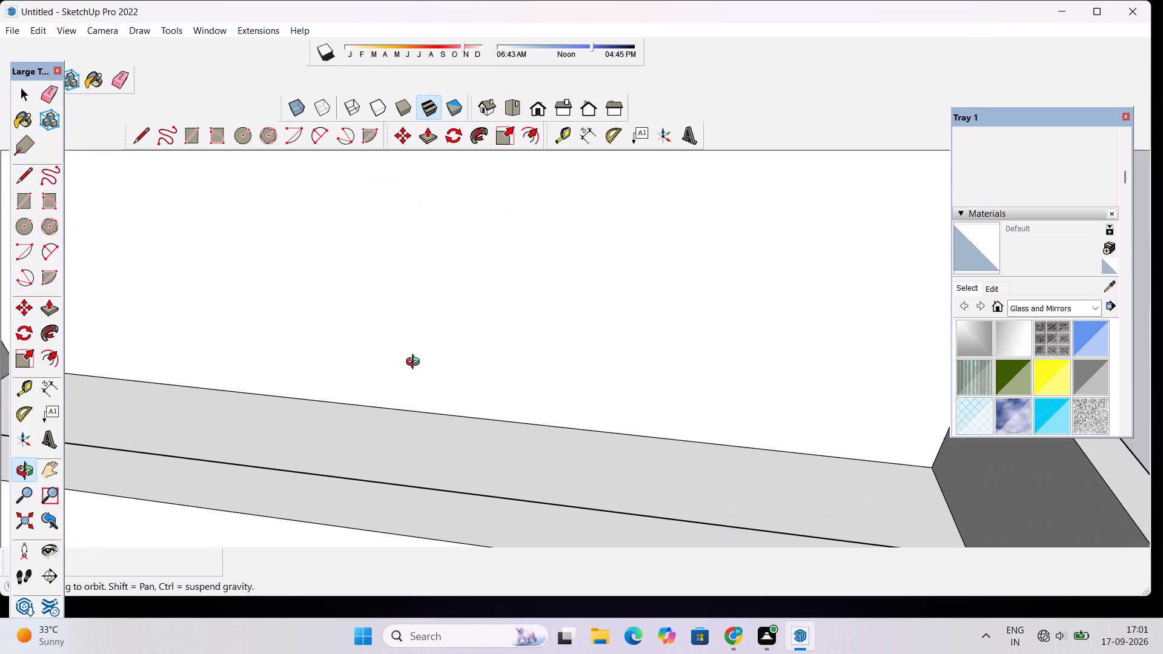
pyautogui.scroll(-6, 434, 362)
pyautogui.moveTo(518, 398); pyautogui.dragTo(520, 376)
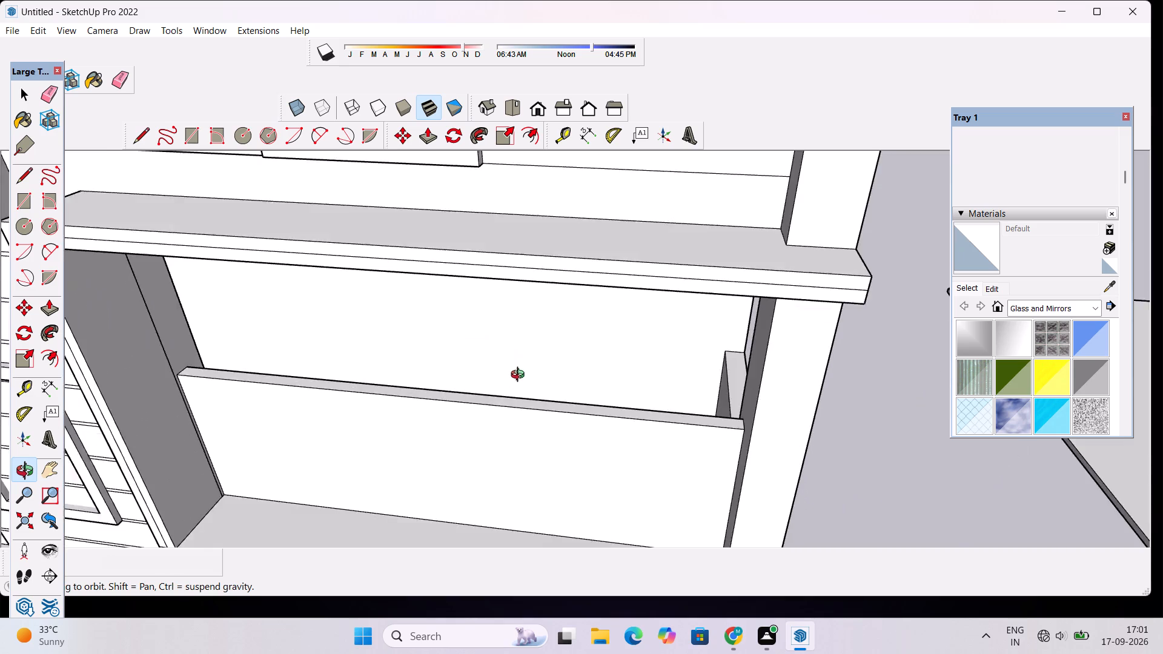
pyautogui.moveTo(520, 376); pyautogui.dragTo(531, 309)
pyautogui.scroll(-2, 531, 309)
pyautogui.keyDown('shift'); pyautogui.moveTo(527, 306); pyautogui.dragTo(525, 334); pyautogui.keyUp('shift')
pyautogui.scroll(-4, 525, 334)
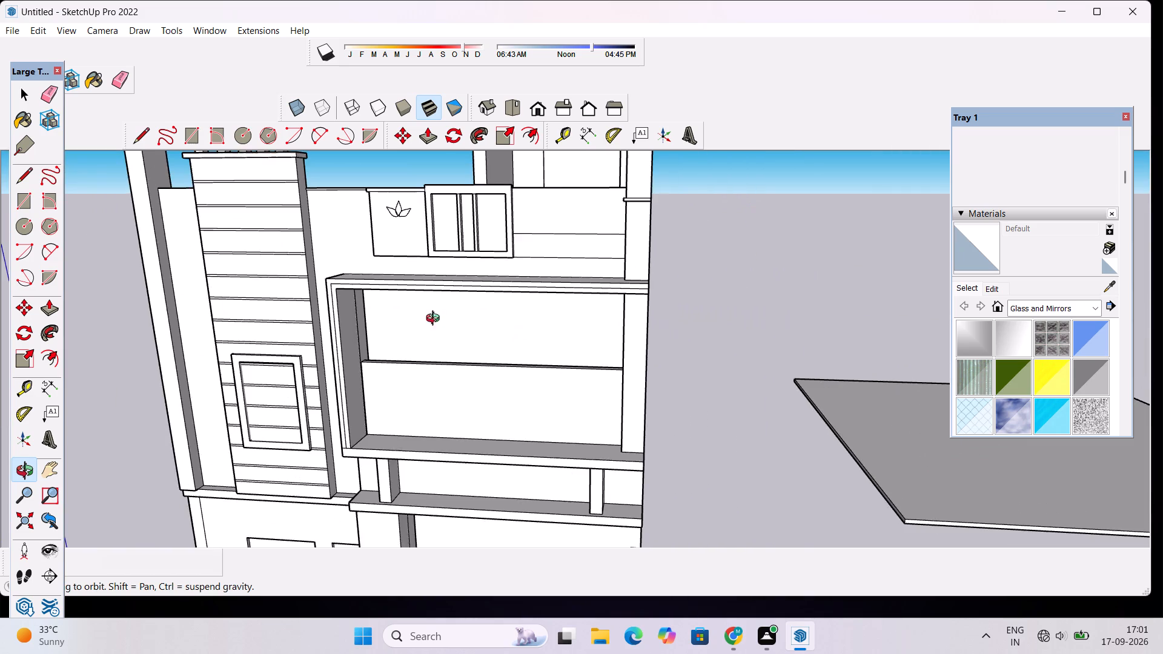
pyautogui.moveTo(333, 300); pyautogui.dragTo(366, 283)
pyautogui.moveTo(496, 420); pyautogui.dragTo(470, 358)
pyautogui.moveTo(471, 358); pyautogui.dragTo(480, 396)
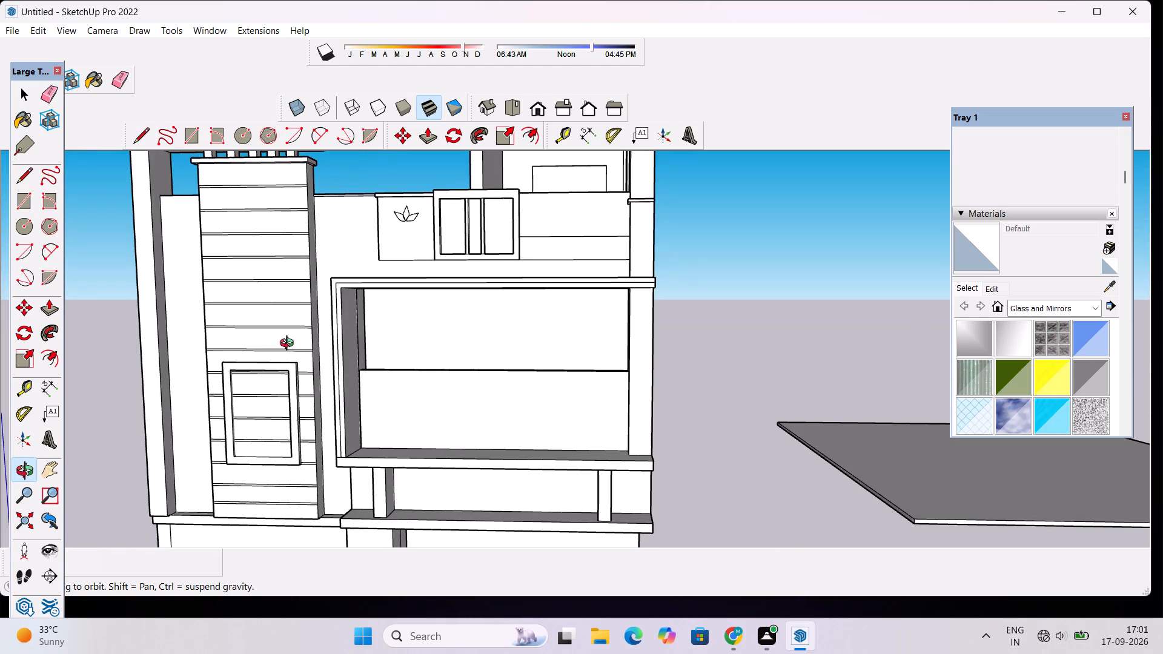
pyautogui.moveTo(262, 340); pyautogui.dragTo(380, 328)
pyautogui.moveTo(474, 372); pyautogui.dragTo(356, 385)
pyautogui.moveTo(442, 370); pyautogui.dragTo(403, 383)
# Draw a window rectangle about 23' 2" by 16' 4" on the wall behind the framed balcony, above the parapet.
pyautogui.press('r')
pyautogui.scroll(3, 456, 344)
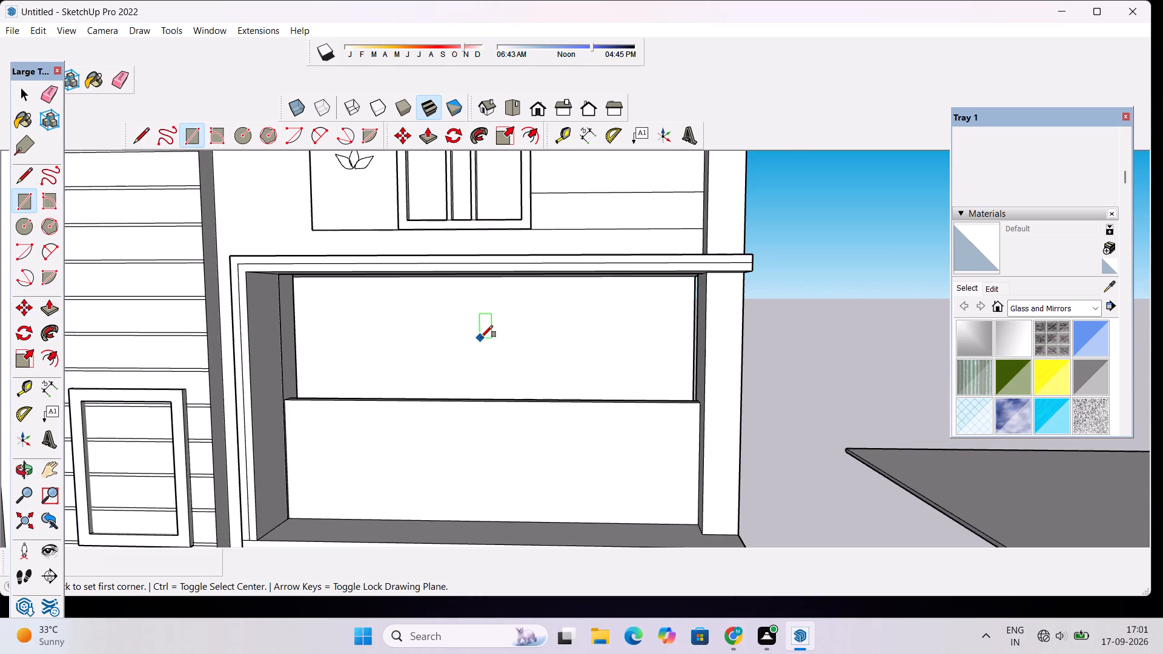
pyautogui.scroll(3, 481, 337)
pyautogui.scroll(4, 519, 306)
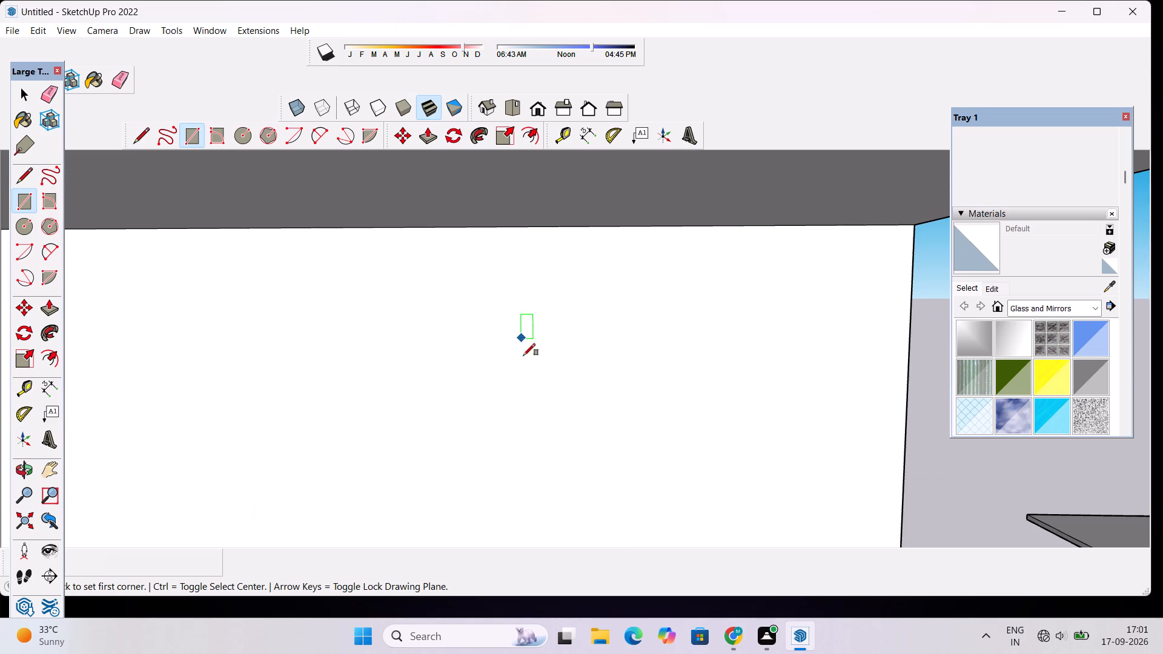
pyautogui.scroll(-2, 520, 339)
pyautogui.click(518, 349)
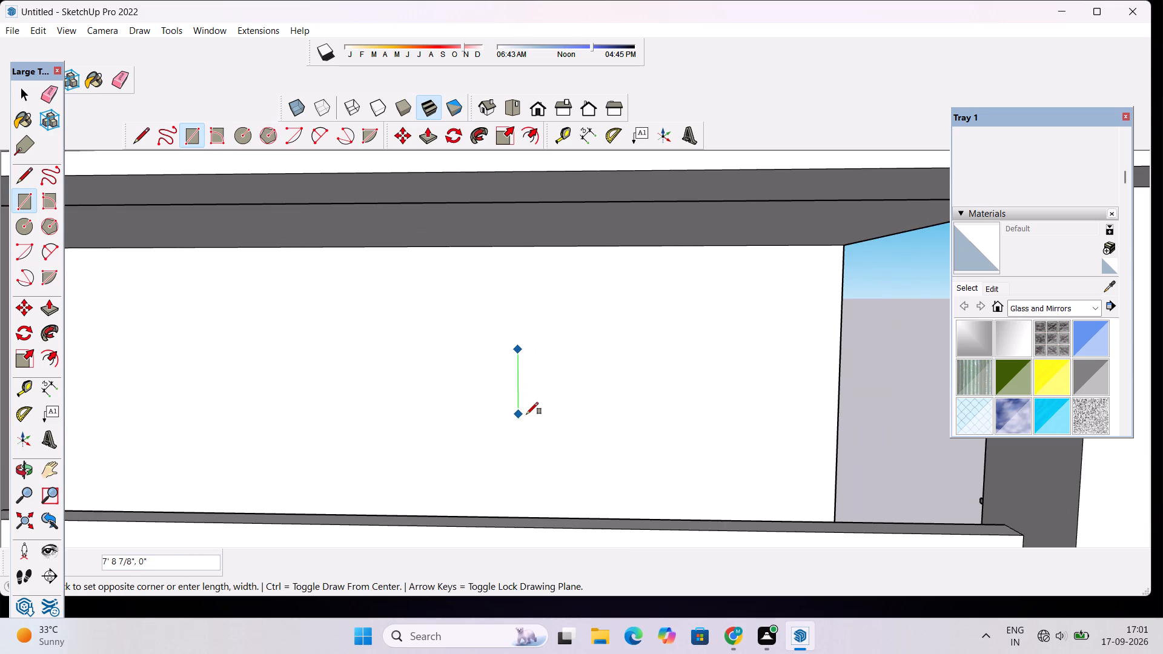
pyautogui.scroll(-5, 526, 414)
pyautogui.scroll(7, 526, 451)
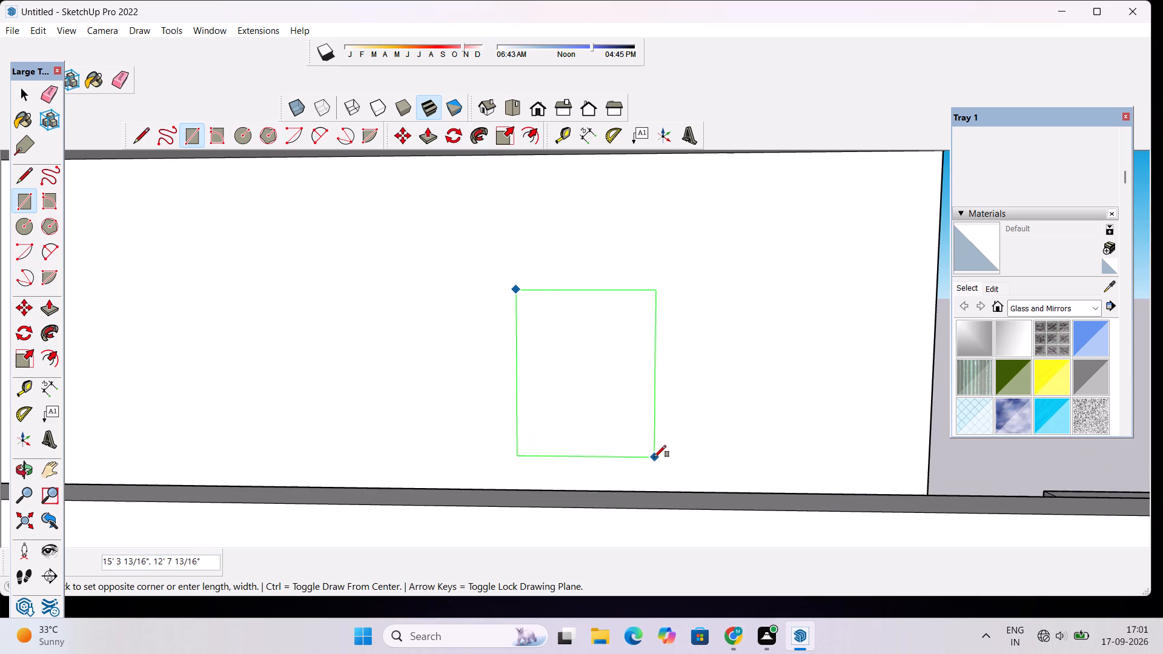
pyautogui.press('o')
pyautogui.moveTo(654, 457); pyautogui.dragTo(658, 496)
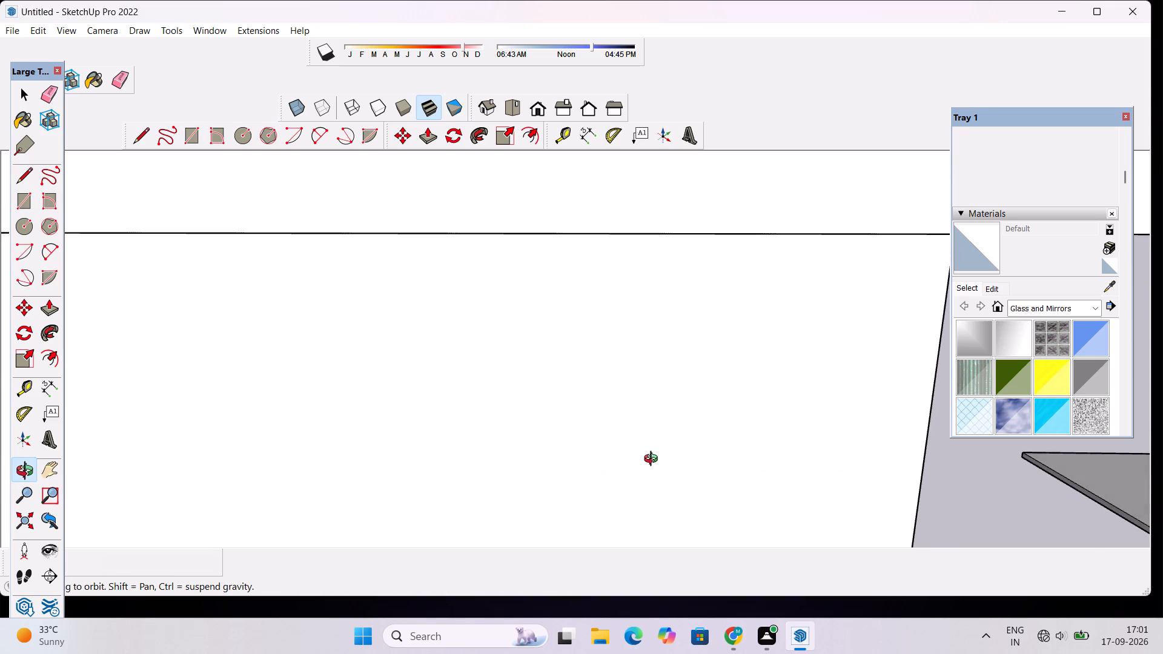
pyautogui.scroll(-3, 654, 460)
pyautogui.keyDown('shift'); pyautogui.moveTo(641, 494); pyautogui.dragTo(601, 351); pyautogui.keyUp('shift')
pyautogui.moveTo(601, 351); pyautogui.dragTo(603, 436)
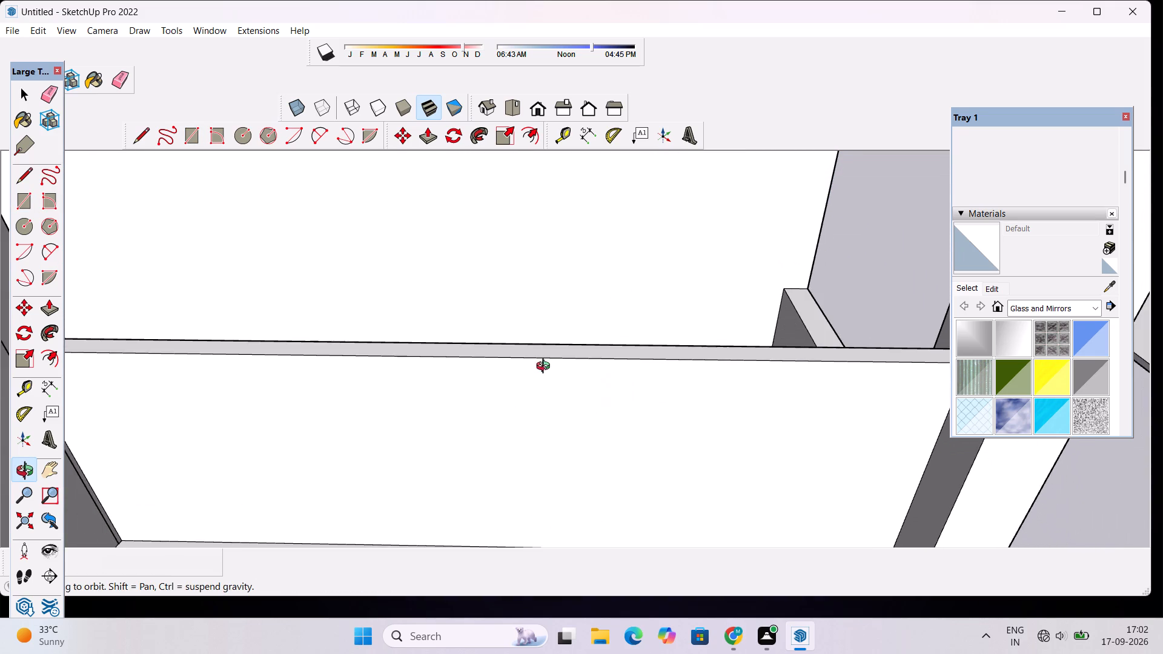
pyautogui.scroll(3, 541, 356)
pyautogui.keyDown('shift'); pyautogui.moveTo(526, 342); pyautogui.dragTo(533, 412); pyautogui.keyUp('shift')
pyautogui.scroll(-4, 503, 390)
pyautogui.moveTo(511, 383); pyautogui.dragTo(519, 423)
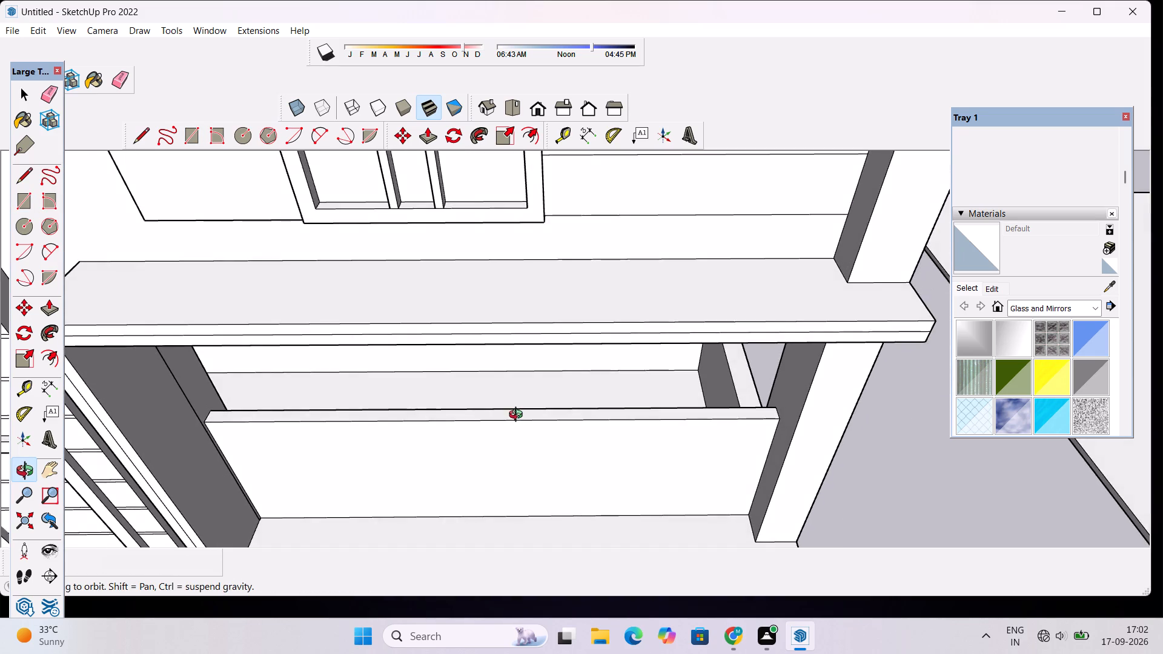
pyautogui.scroll(3, 519, 405)
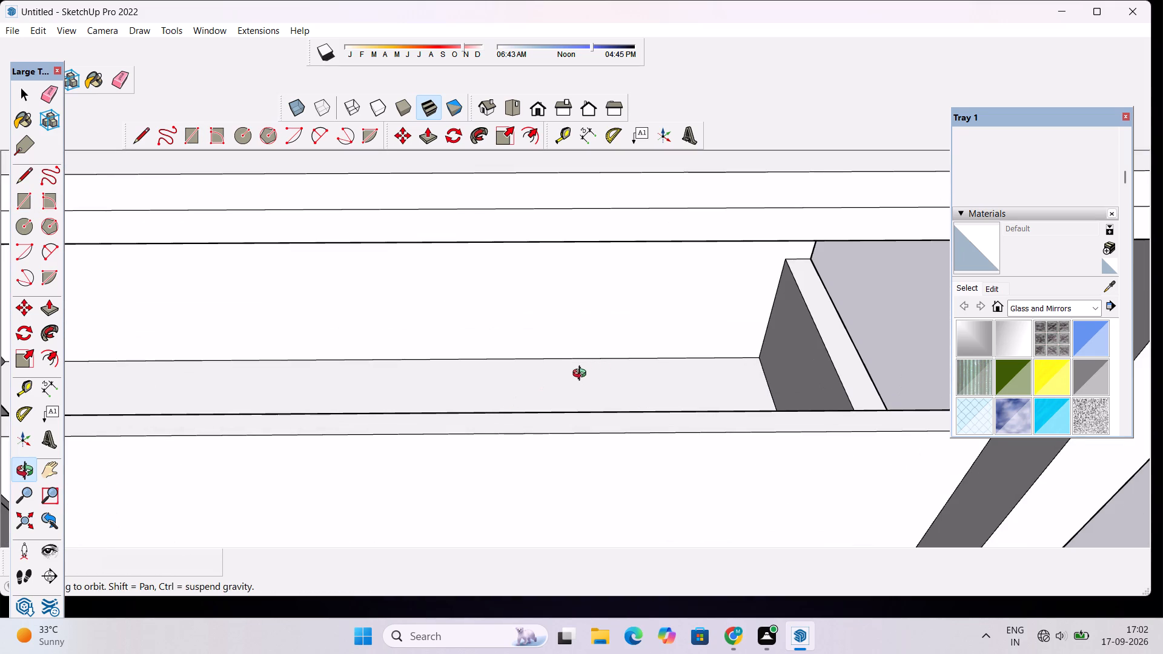
pyautogui.keyDown('shift'); pyautogui.moveTo(570, 383); pyautogui.dragTo(569, 404); pyautogui.keyUp('shift')
pyautogui.moveTo(524, 412); pyautogui.dragTo(517, 377)
pyautogui.keyDown('shift'); pyautogui.moveTo(517, 377); pyautogui.dragTo(512, 437); pyautogui.keyUp('shift')
pyautogui.moveTo(505, 392); pyautogui.dragTo(510, 409)
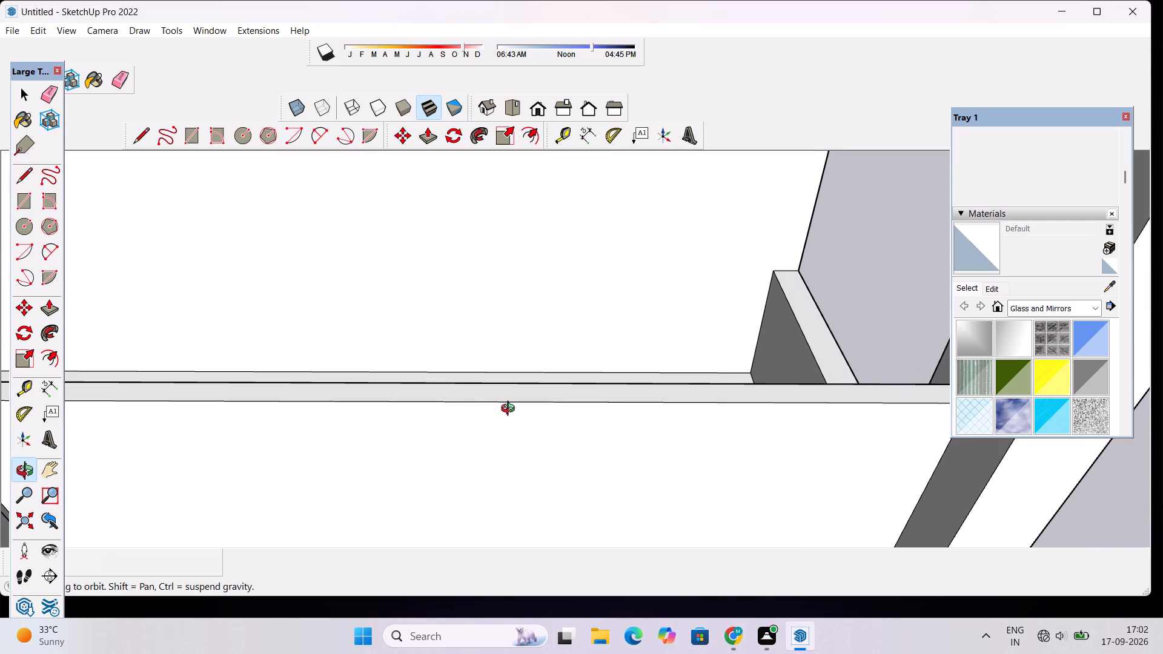
pyautogui.press('r')
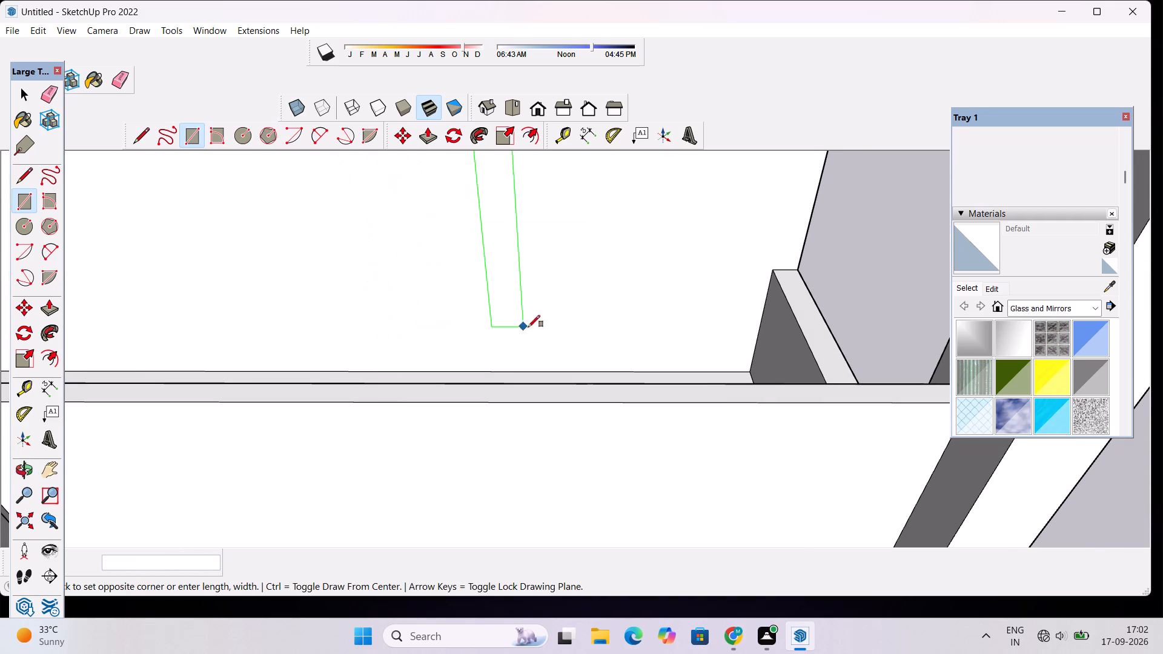
pyautogui.click(684, 227)
pyautogui.press('space')
# Offset the window rectangle's outline inward by about 1' 3 9/16" to form its frame.
pyautogui.write('o')
pyautogui.moveTo(603, 351); pyautogui.dragTo(597, 306)
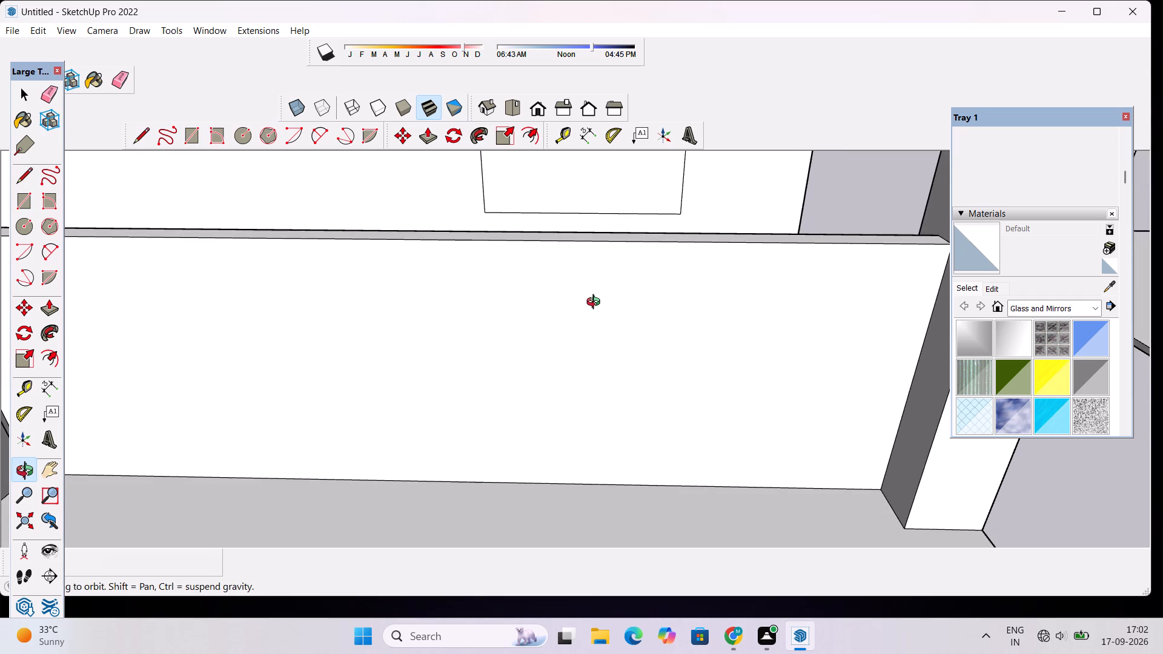
pyautogui.scroll(-4, 594, 289)
pyautogui.keyDown('shift'); pyautogui.moveTo(590, 271); pyautogui.dragTo(552, 356); pyautogui.keyUp('shift')
pyautogui.scroll(-5, 551, 351)
pyautogui.moveTo(562, 343); pyautogui.dragTo(558, 270)
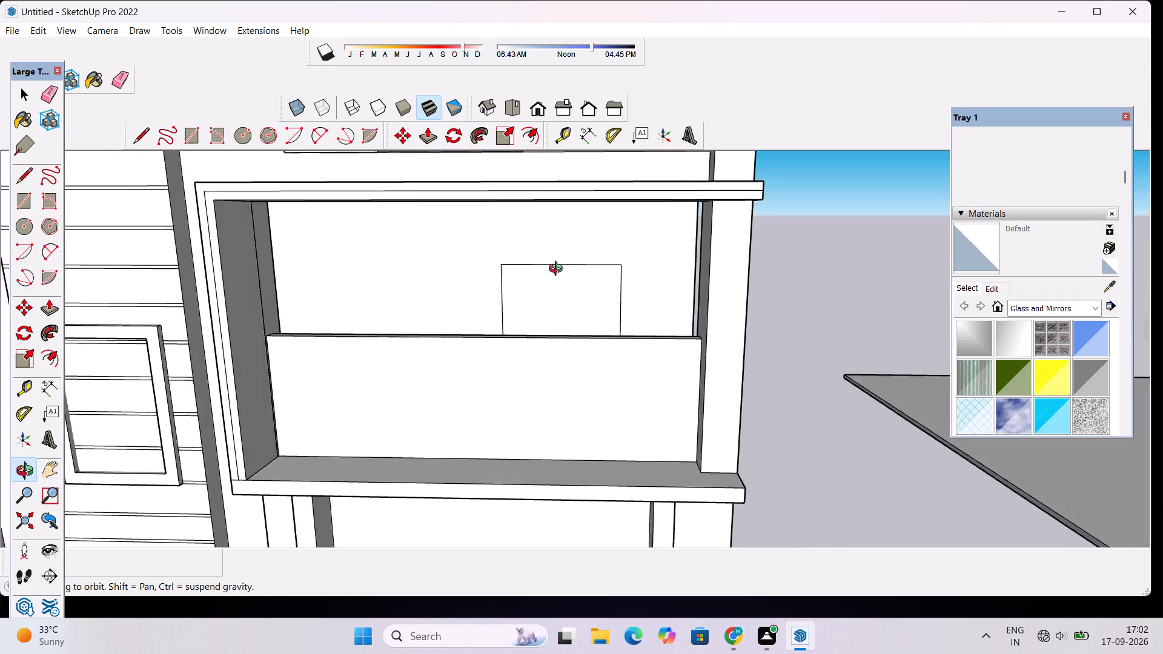
pyautogui.moveTo(558, 270); pyautogui.dragTo(547, 238)
pyautogui.moveTo(566, 314); pyautogui.dragTo(644, 417)
pyautogui.click(644, 417)
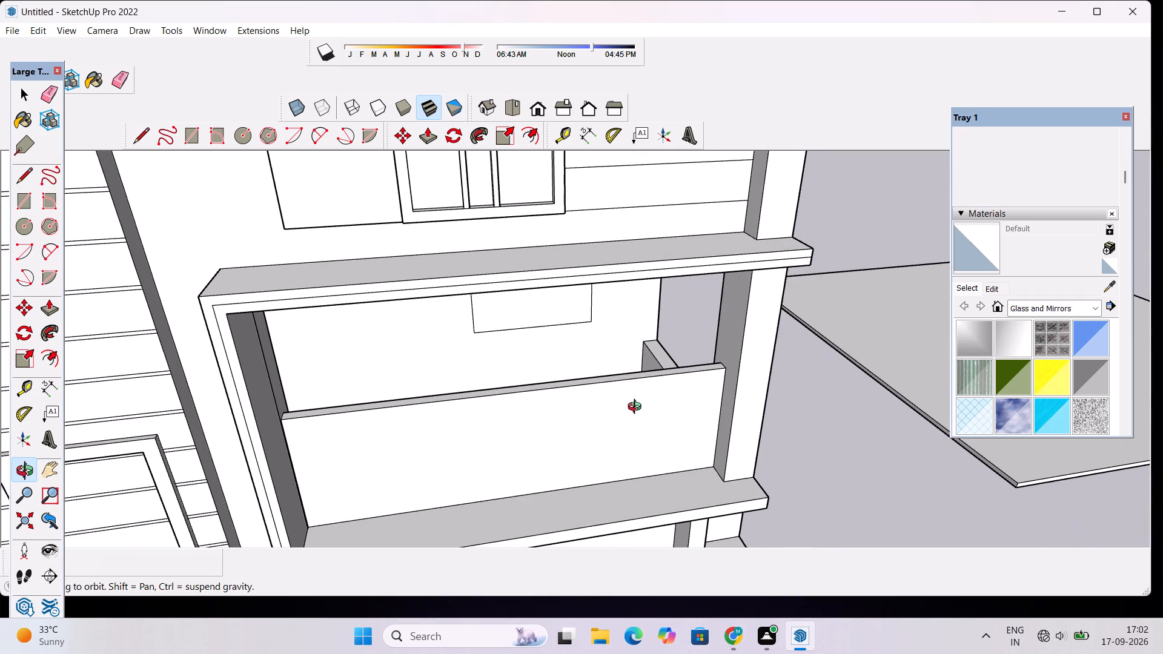
pyautogui.scroll(3, 465, 326)
pyautogui.moveTo(521, 356); pyautogui.dragTo(503, 357)
pyautogui.scroll(2, 471, 335)
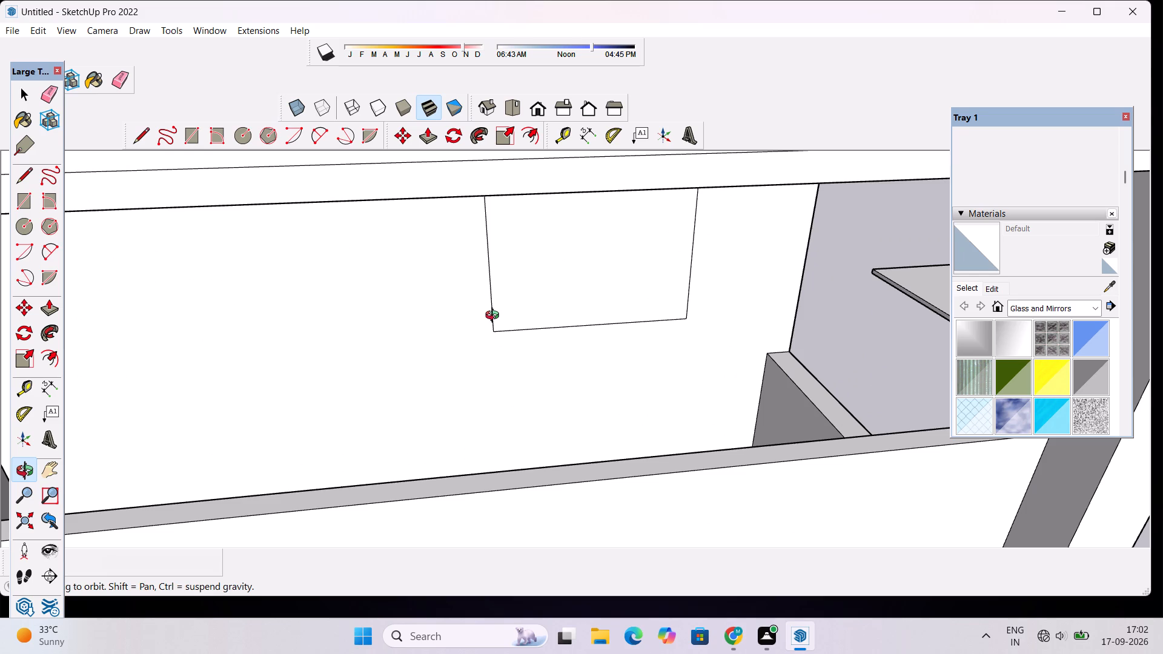
pyautogui.scroll(-2, 497, 302)
pyautogui.keyDown('shift'); pyautogui.moveTo(515, 294); pyautogui.dragTo(409, 351); pyautogui.keyUp('shift')
pyautogui.scroll(2, 403, 357)
pyautogui.moveTo(416, 391); pyautogui.dragTo(379, 332)
pyautogui.scroll(3, 379, 342)
pyautogui.keyDown('shift'); pyautogui.moveTo(420, 356); pyautogui.dragTo(381, 332); pyautogui.keyUp('shift')
pyautogui.moveTo(380, 342); pyautogui.dragTo(354, 334)
pyautogui.write('of')
pyautogui.click(461, 253)
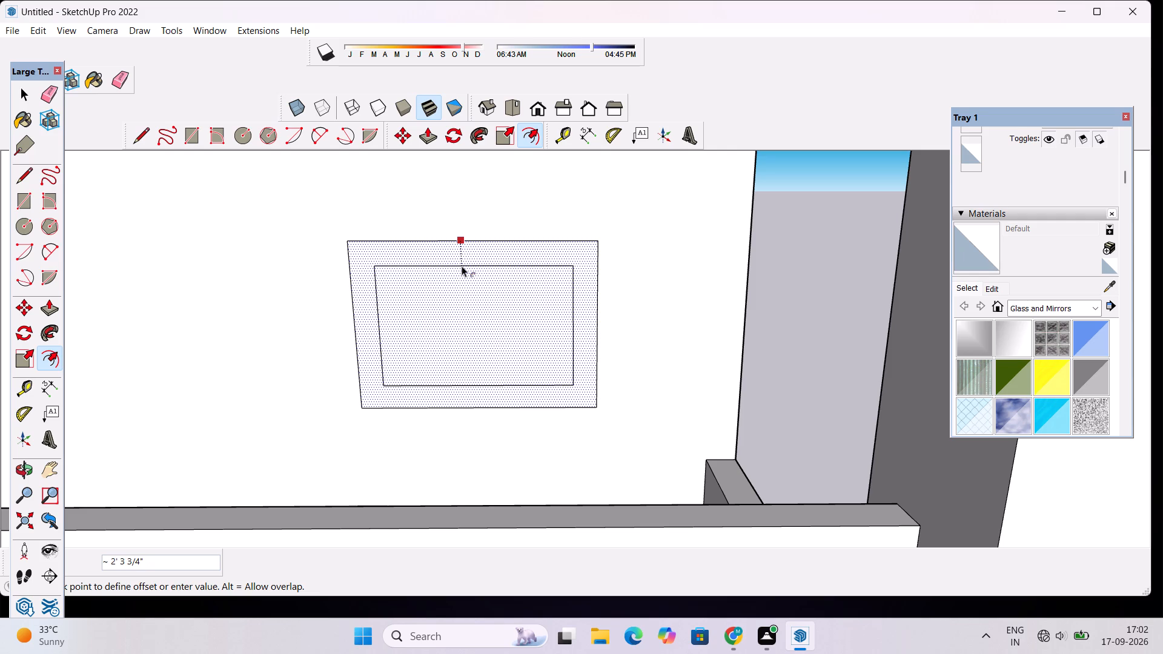
pyautogui.click(464, 255)
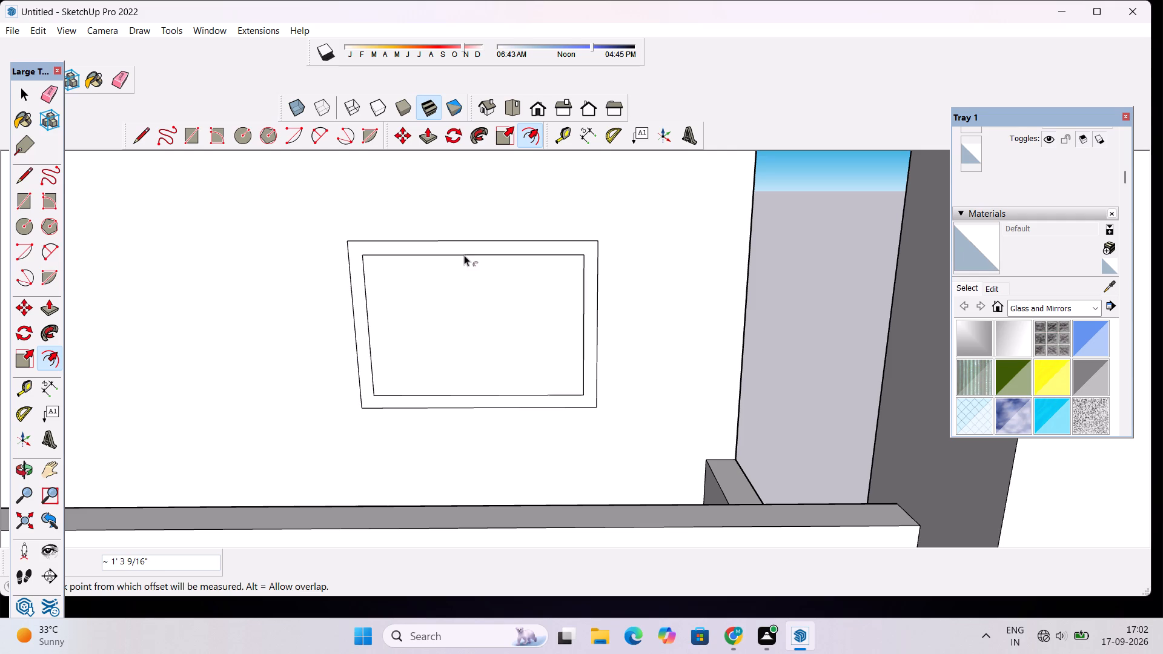
# Draw a vertical mullion rectangle about 1' 2" by 13' 9" across the middle of the window's inner opening.
pyautogui.press('r')
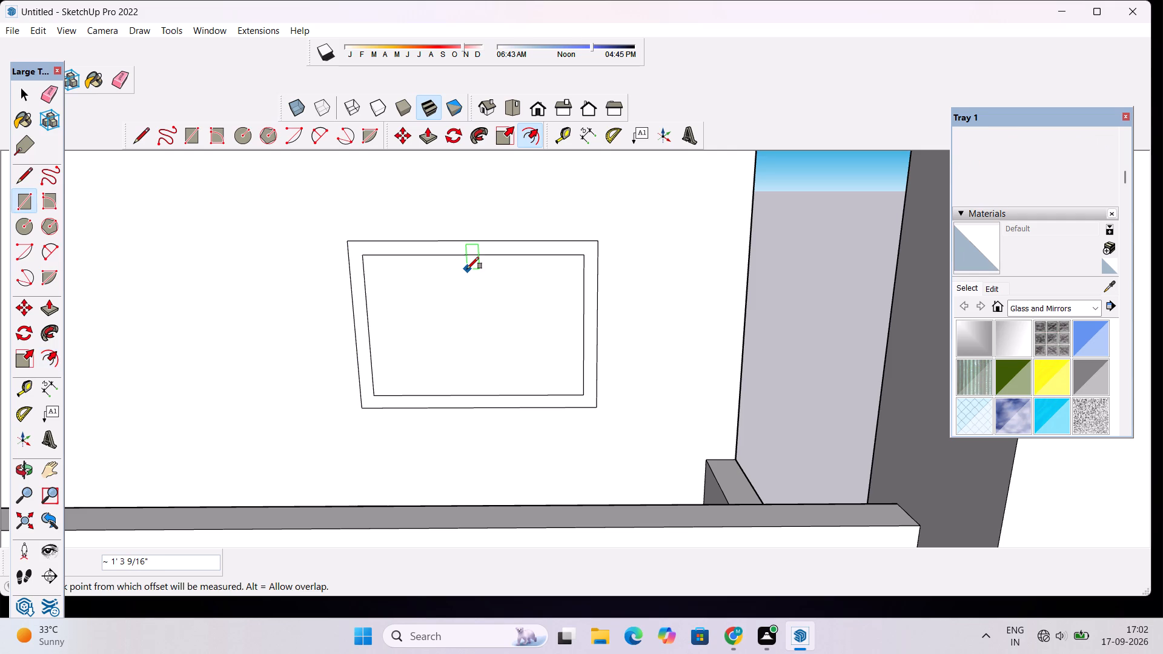
pyautogui.click(465, 257)
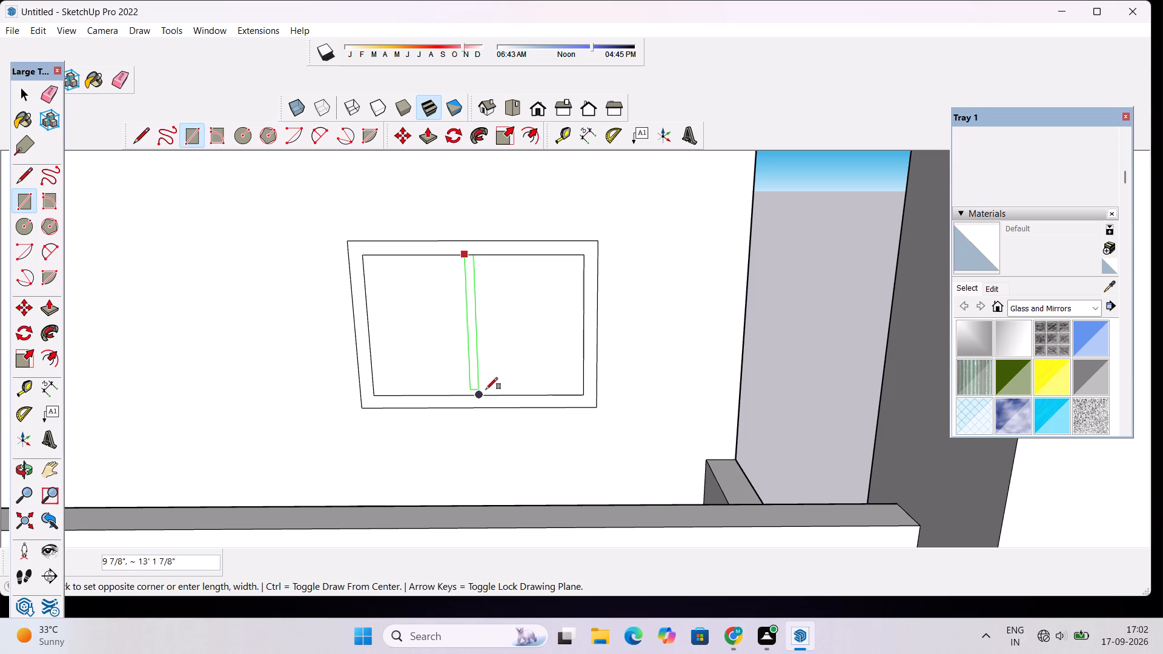
pyautogui.scroll(4, 484, 402)
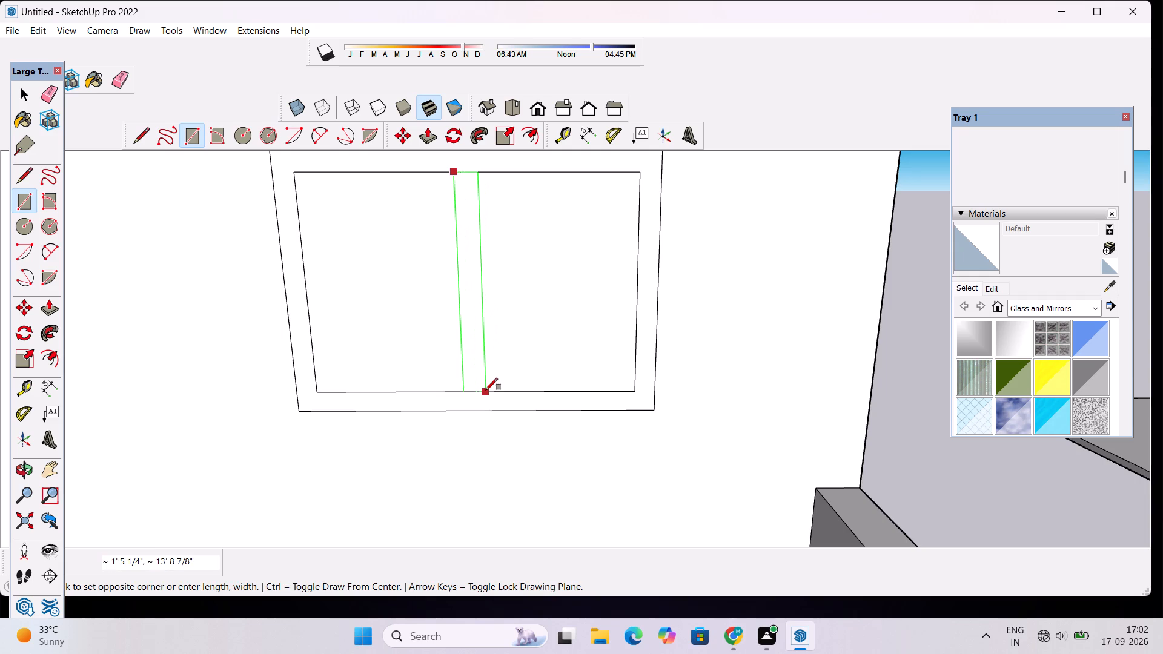
pyautogui.scroll(7, 486, 390)
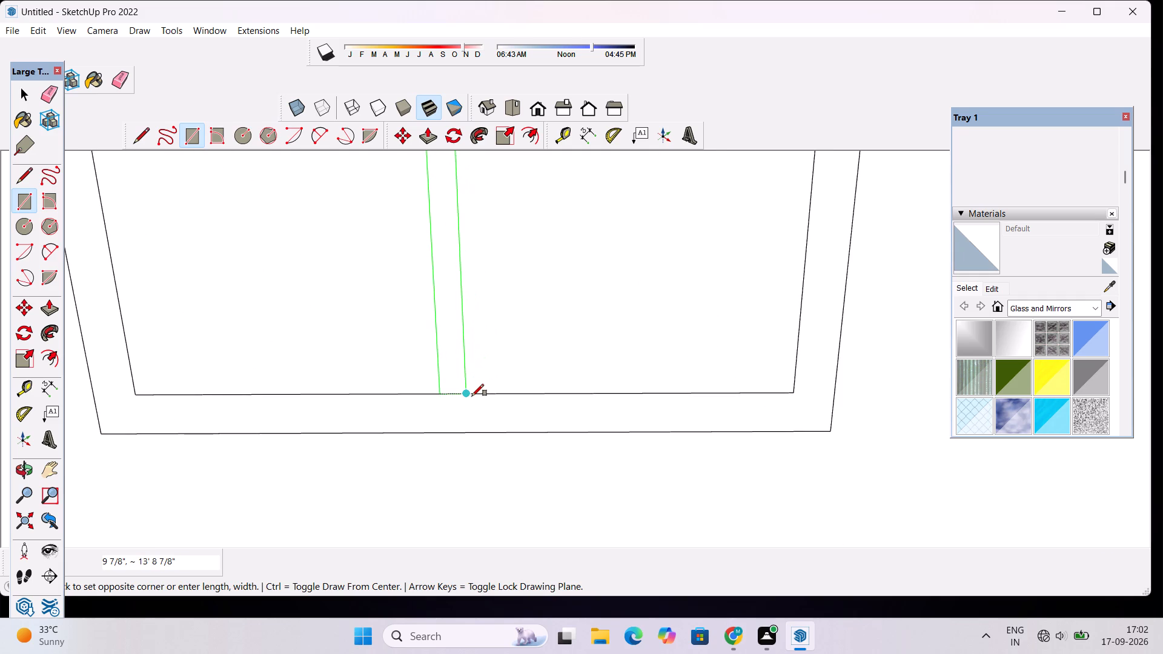
pyautogui.click(477, 394)
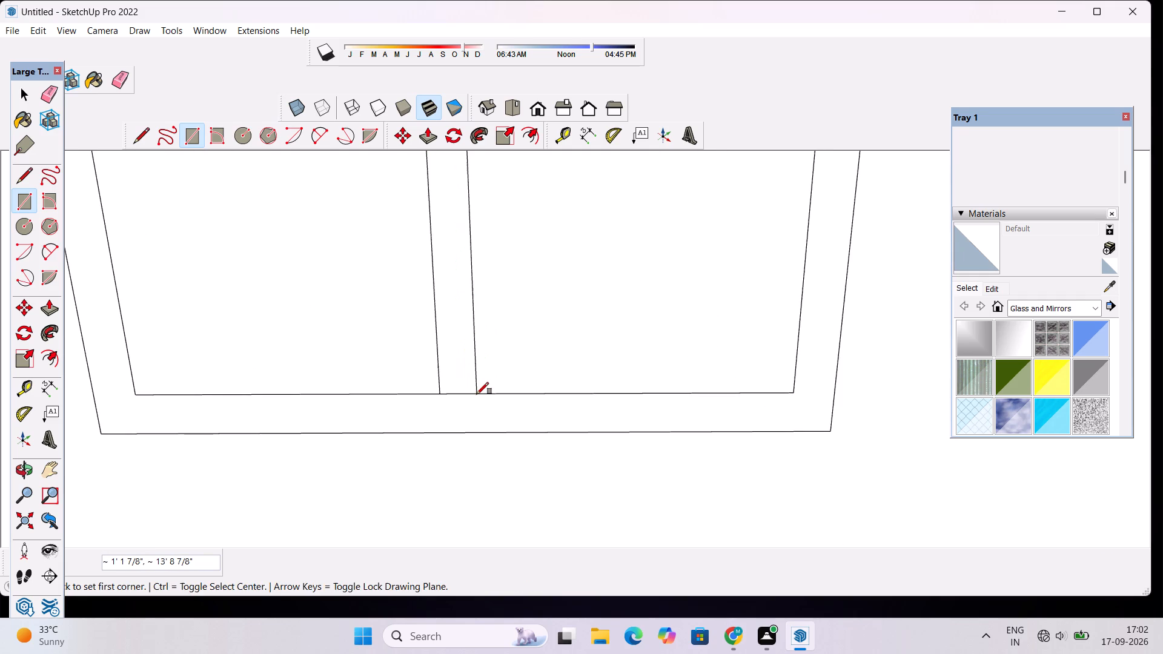
pyautogui.press('space')
# Draw a door rectangle about 30' 4" by 38' beside the window, from the wall's base up to the window's top level.
pyautogui.scroll(-10, 443, 395)
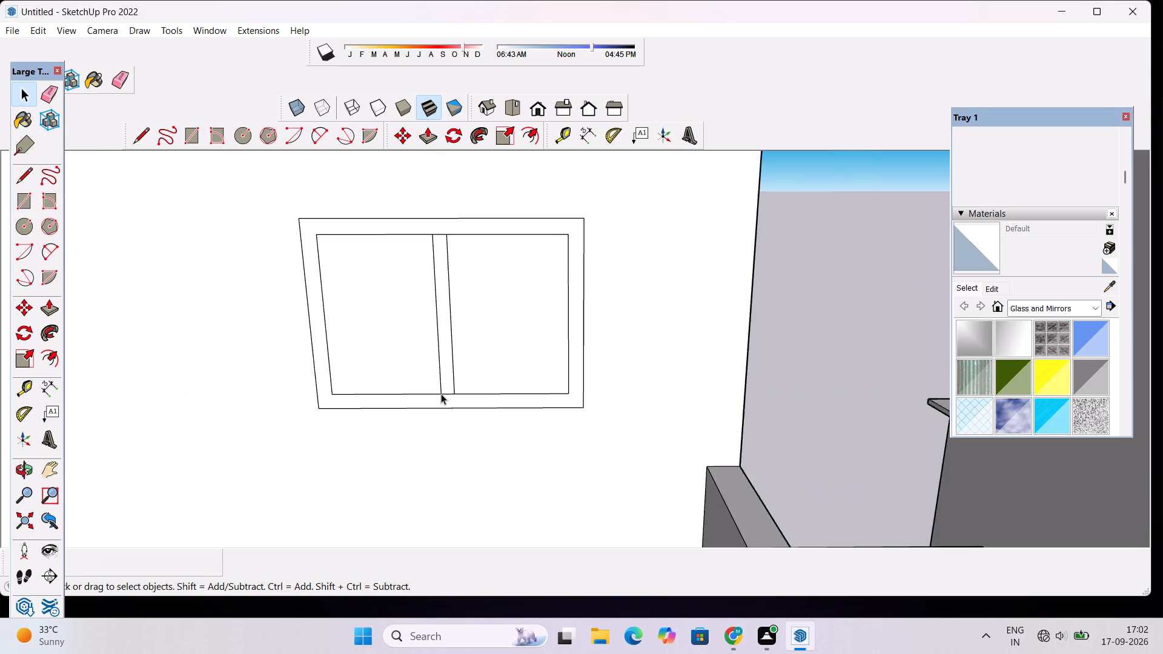
pyautogui.scroll(-3, 441, 394)
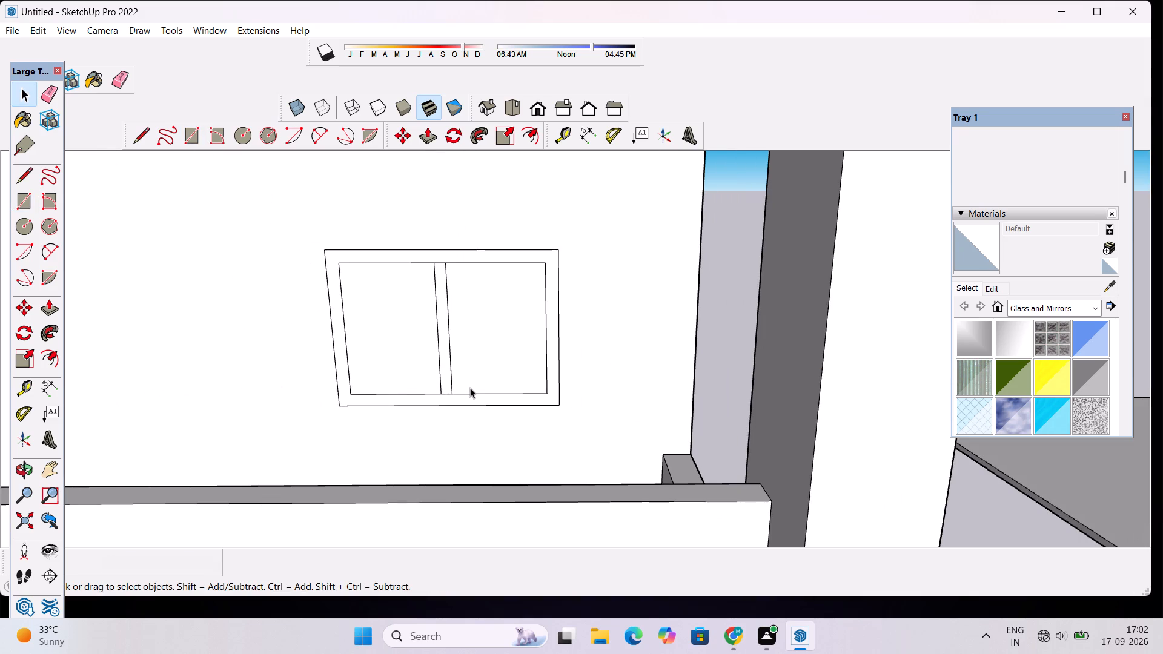
pyautogui.press('r')
pyautogui.scroll(-2, 470, 377)
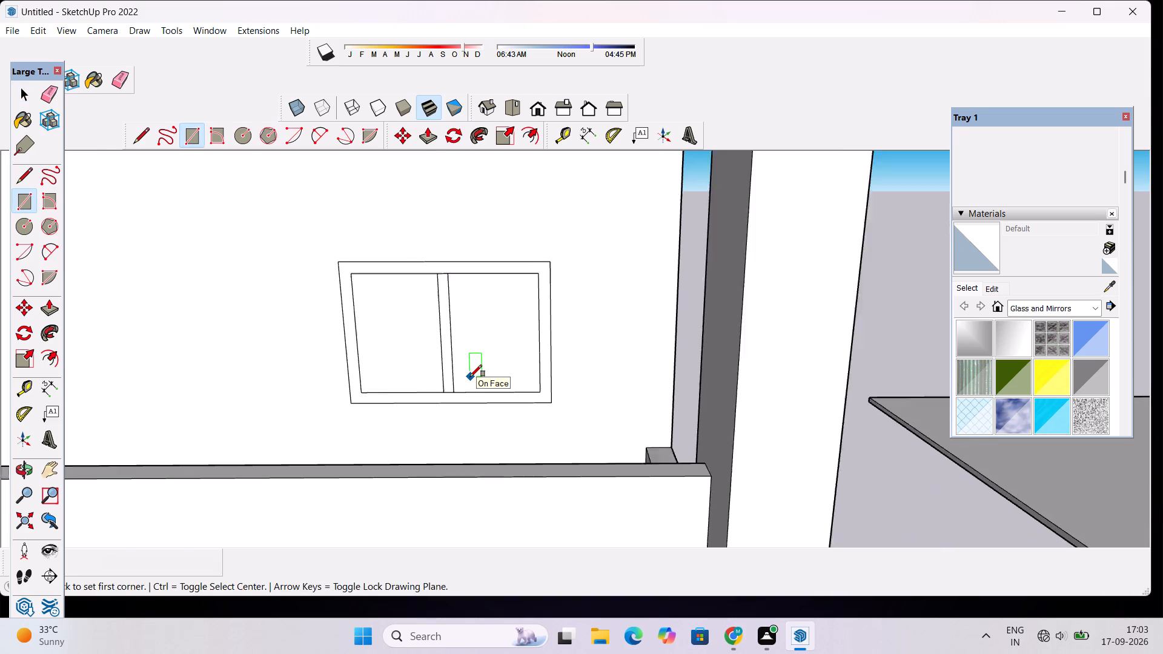
pyautogui.scroll(-7, 470, 377)
pyautogui.scroll(5, 279, 375)
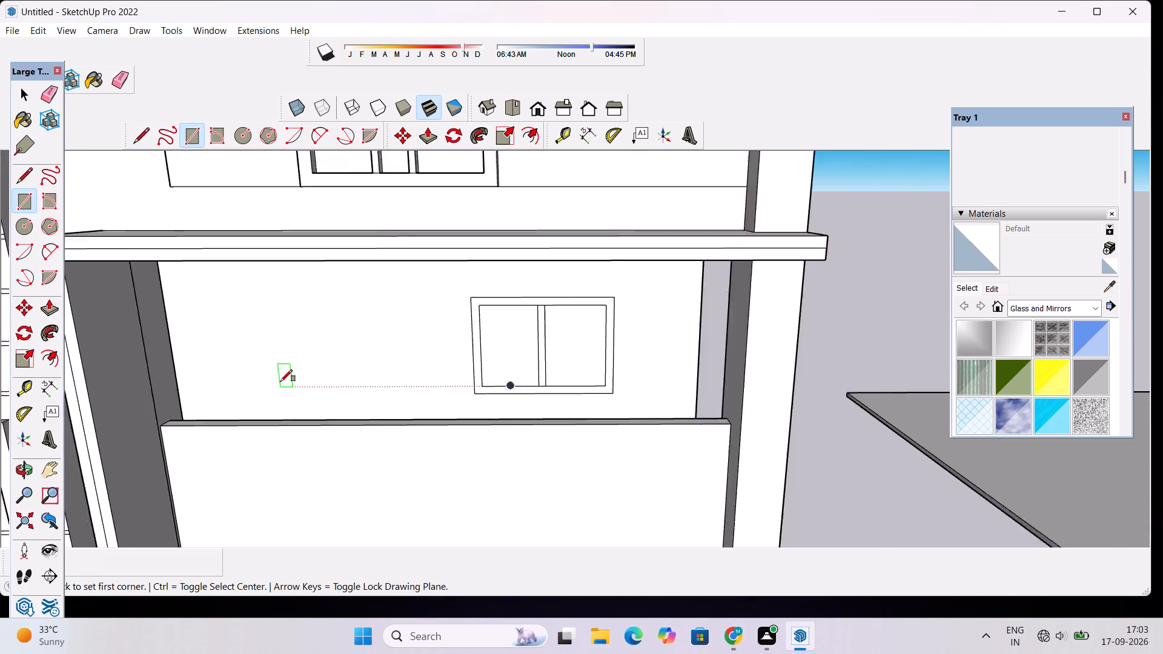
pyautogui.scroll(2, 362, 395)
pyautogui.press('o')
pyautogui.moveTo(362, 397); pyautogui.dragTo(366, 421)
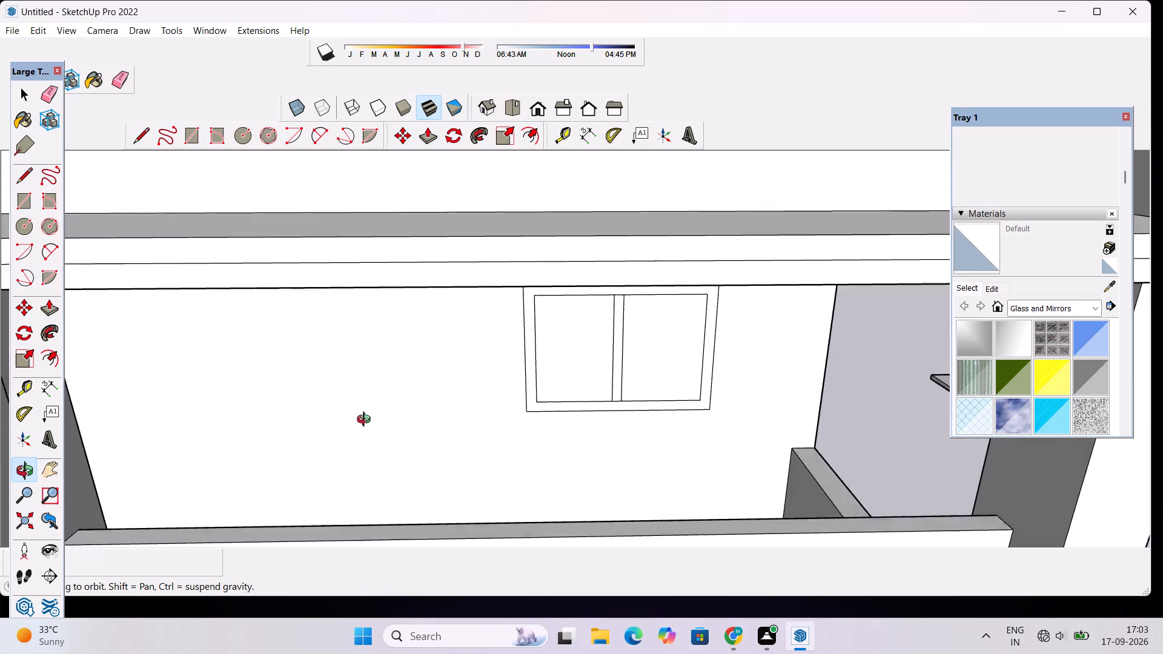
pyautogui.moveTo(366, 421); pyautogui.dragTo(368, 435)
pyautogui.keyDown('shift'); pyautogui.moveTo(333, 484); pyautogui.dragTo(319, 380); pyautogui.keyUp('shift')
pyautogui.scroll(-3, 319, 380)
pyautogui.moveTo(317, 396); pyautogui.dragTo(316, 418)
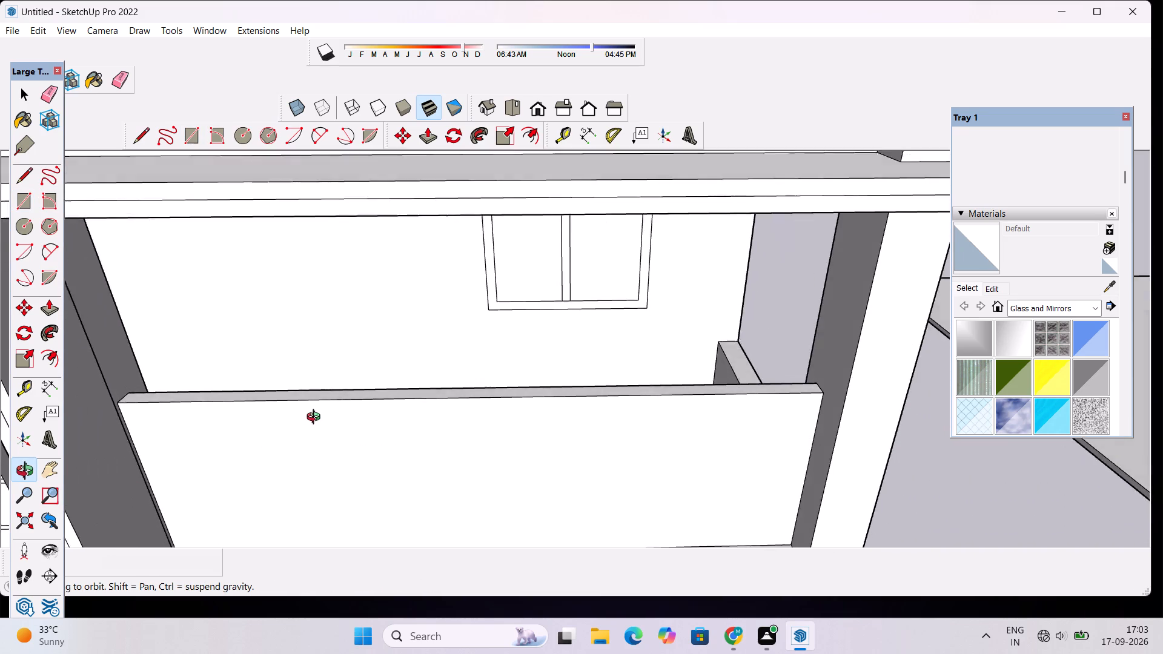
pyautogui.moveTo(316, 418); pyautogui.dragTo(308, 469)
pyautogui.scroll(3, 263, 381)
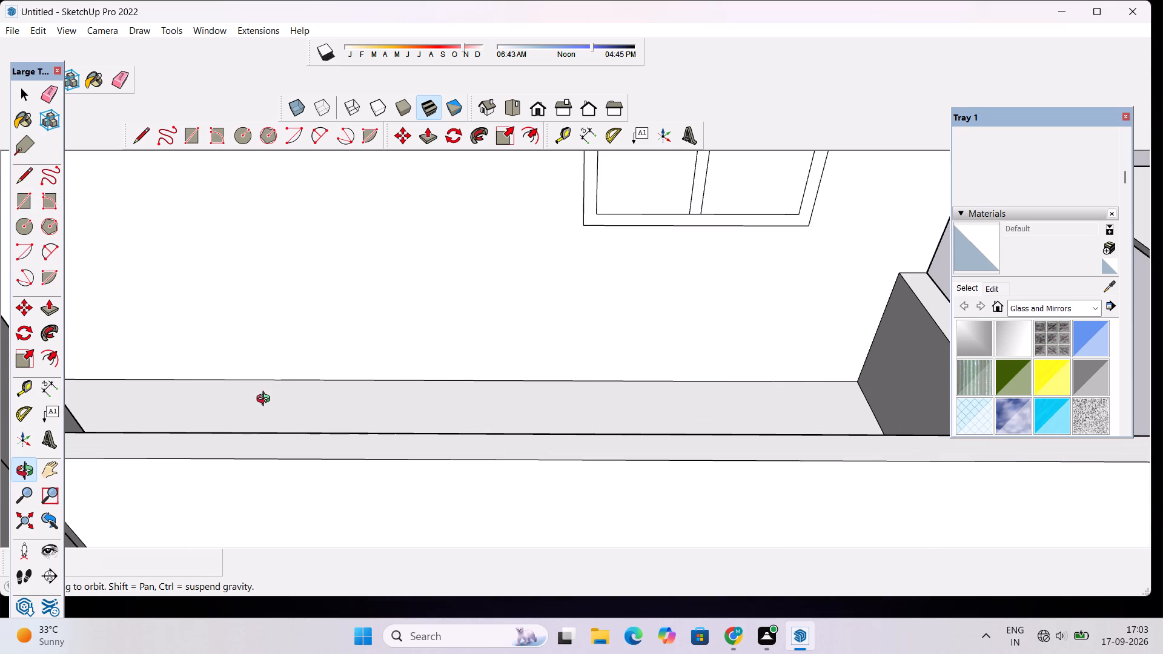
pyautogui.press('r')
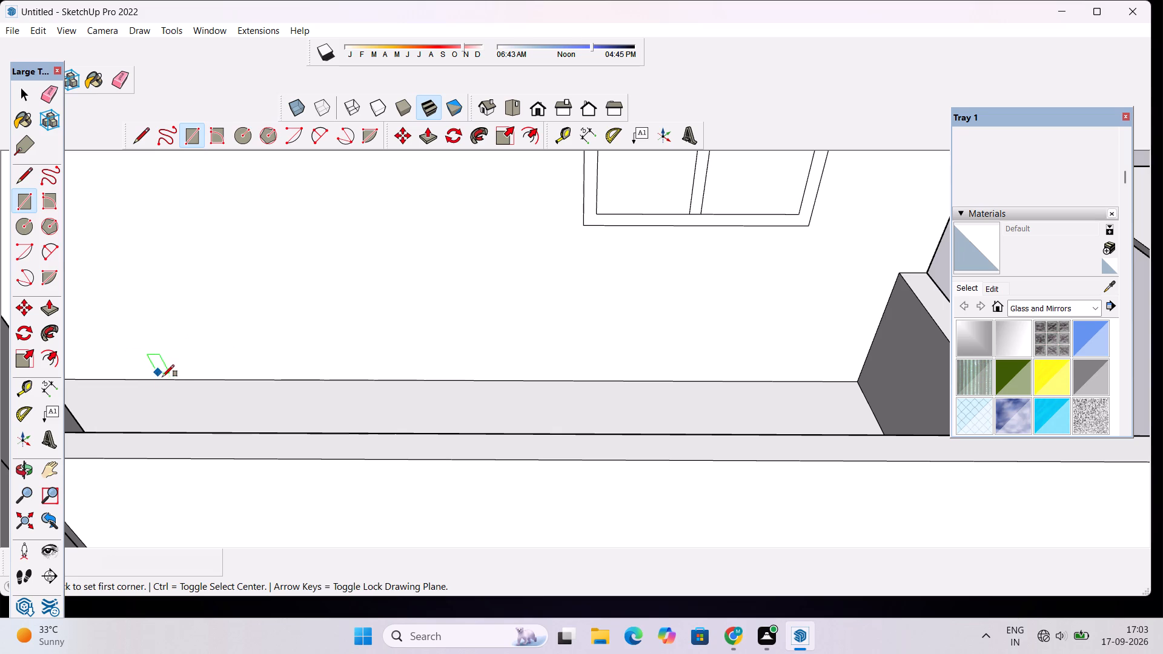
pyautogui.click(195, 378)
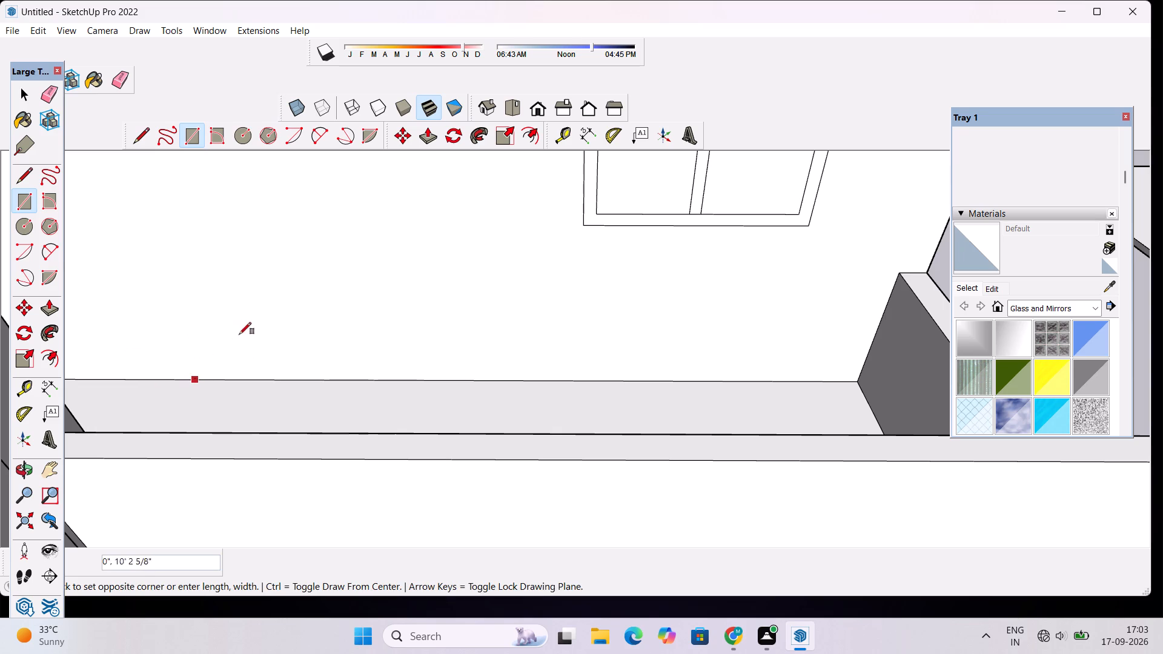
pyautogui.scroll(-5, 239, 334)
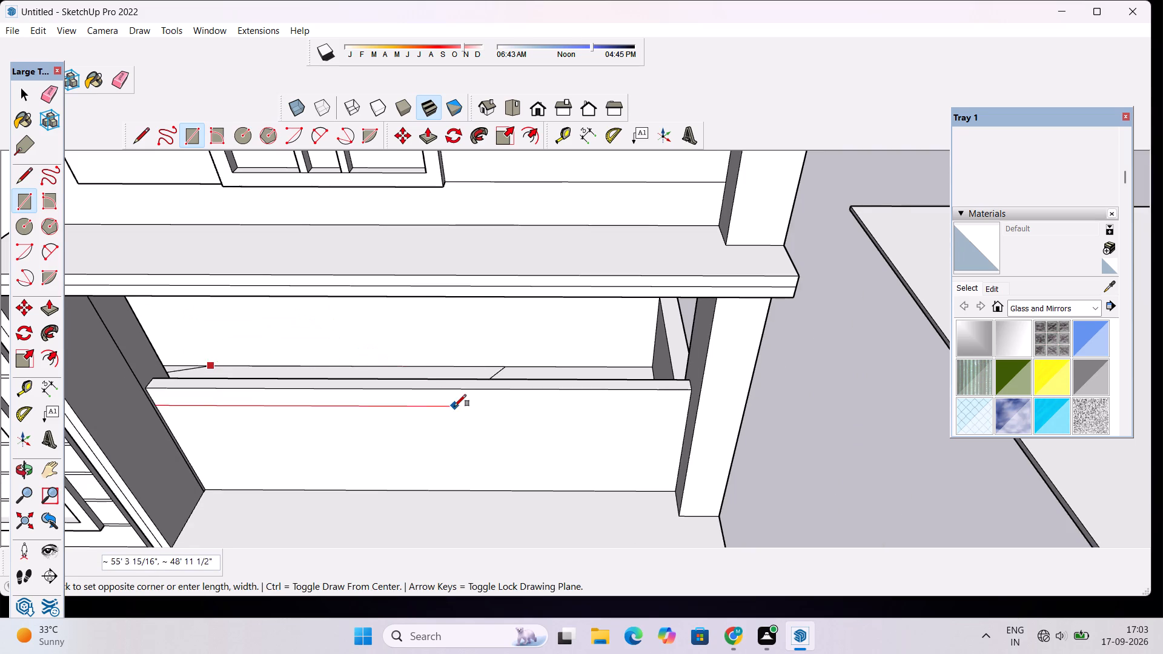
pyautogui.press('o')
pyautogui.moveTo(371, 383); pyautogui.dragTo(380, 304)
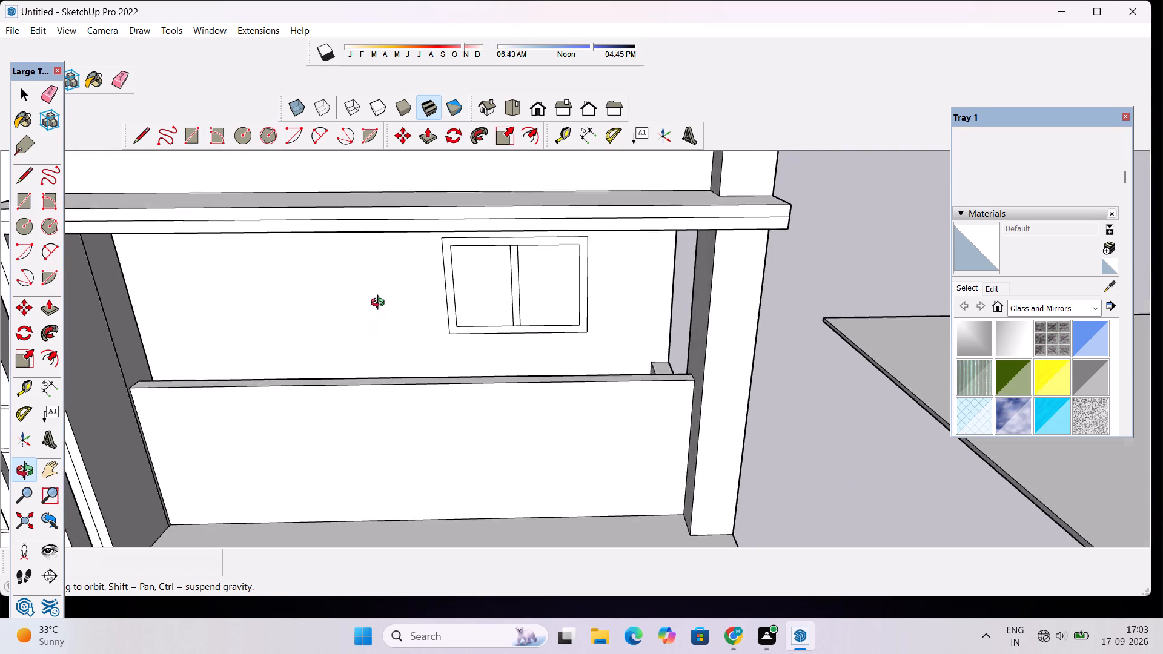
pyautogui.moveTo(380, 304); pyautogui.dragTo(385, 290)
pyautogui.moveTo(434, 336); pyautogui.dragTo(371, 329)
pyautogui.moveTo(389, 332); pyautogui.dragTo(414, 385)
pyautogui.moveTo(414, 385); pyautogui.dragTo(432, 343)
pyautogui.press('r')
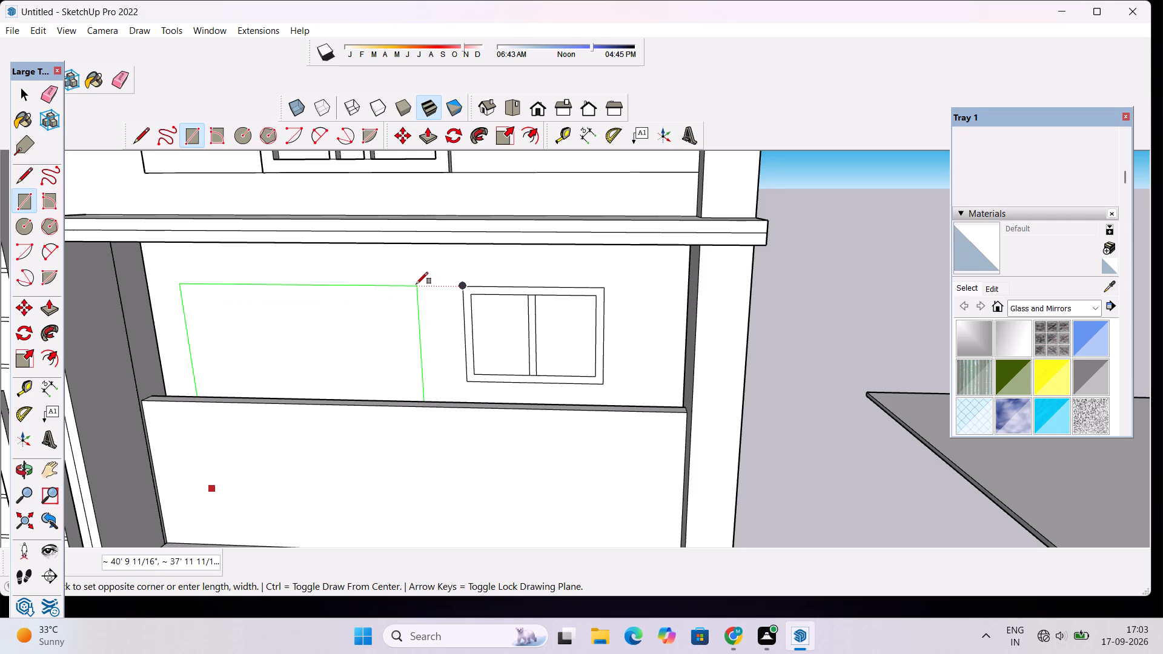
pyautogui.click(354, 288)
pyautogui.press('space')
# Move the door rectangle about 7' 9" along the wall's base toward the window.
pyautogui.press('o')
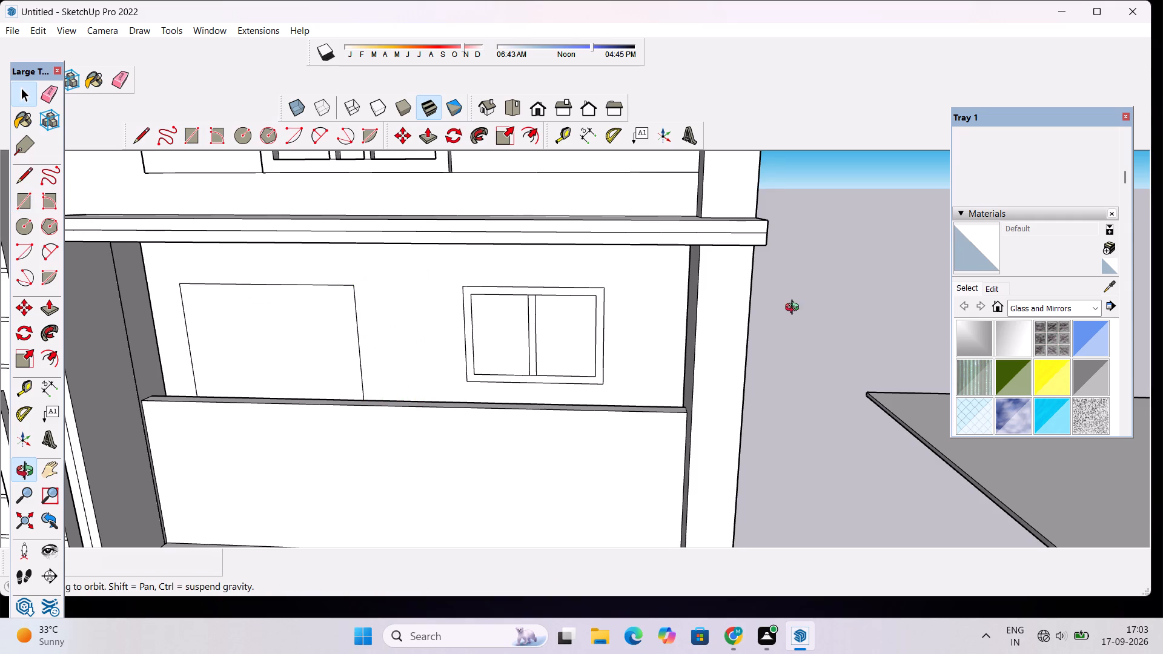
pyautogui.moveTo(795, 309); pyautogui.dragTo(434, 318)
pyautogui.moveTo(502, 385); pyautogui.dragTo(552, 373)
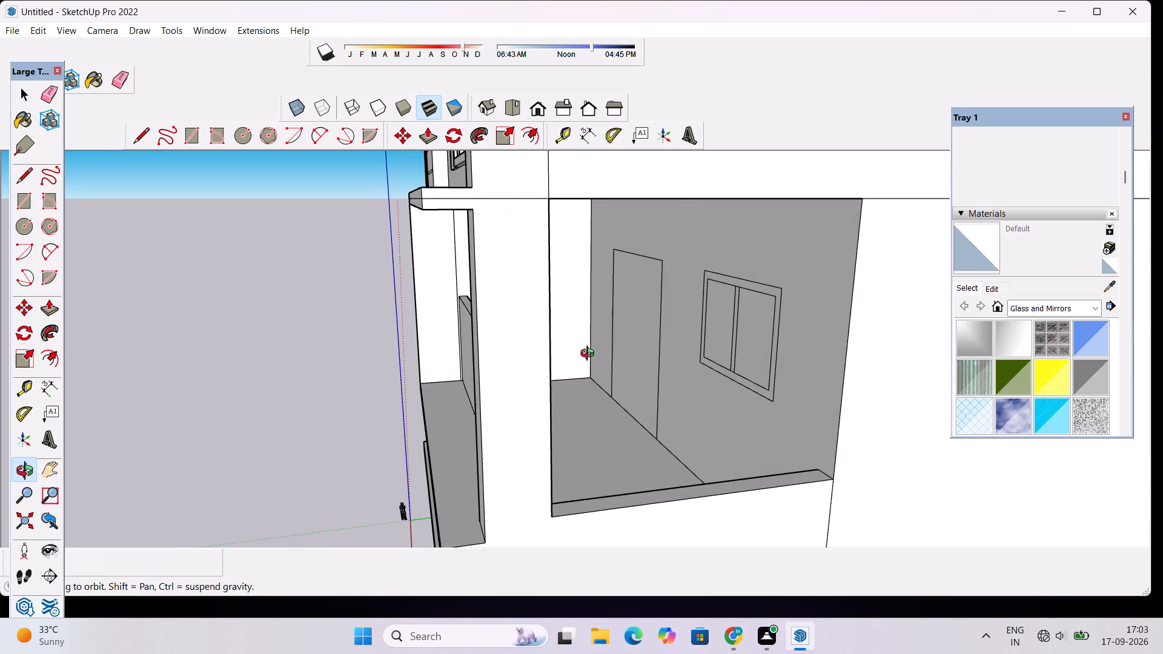
pyautogui.scroll(3, 590, 355)
pyautogui.keyDown('shift'); pyautogui.moveTo(608, 335); pyautogui.dragTo(588, 340); pyautogui.keyUp('shift')
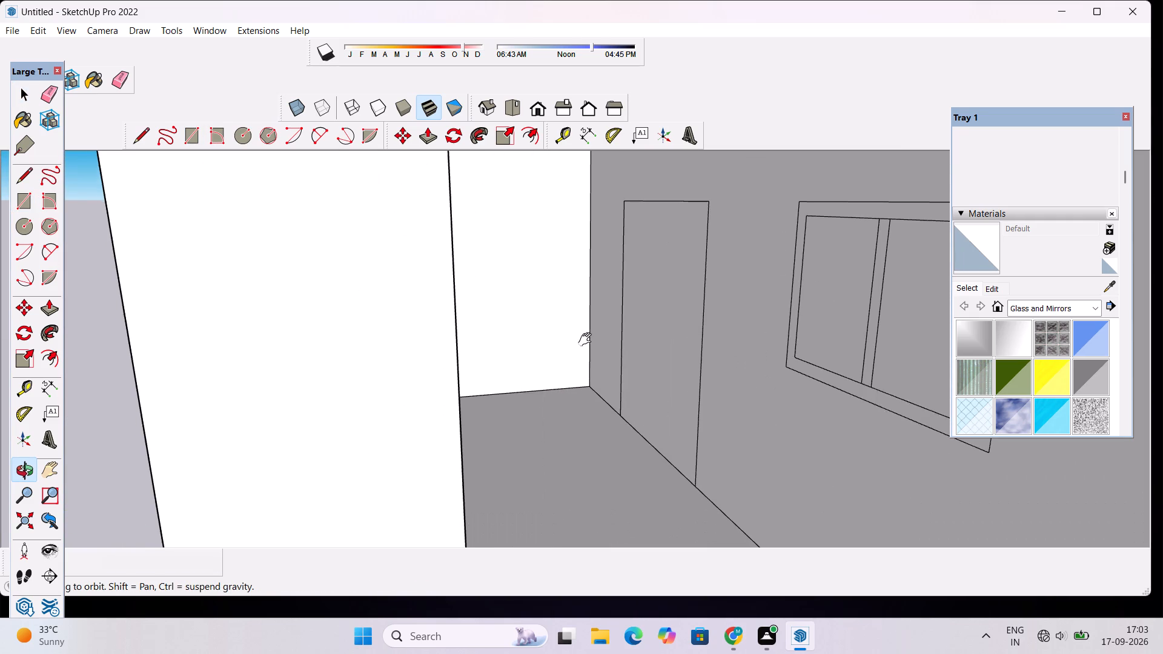
pyautogui.keyDown('shift'); pyautogui.moveTo(588, 340); pyautogui.dragTo(475, 350); pyautogui.keyUp('shift')
pyautogui.scroll(-2, 475, 350)
pyautogui.moveTo(491, 365); pyautogui.dragTo(523, 371)
pyautogui.scroll(3, 524, 371)
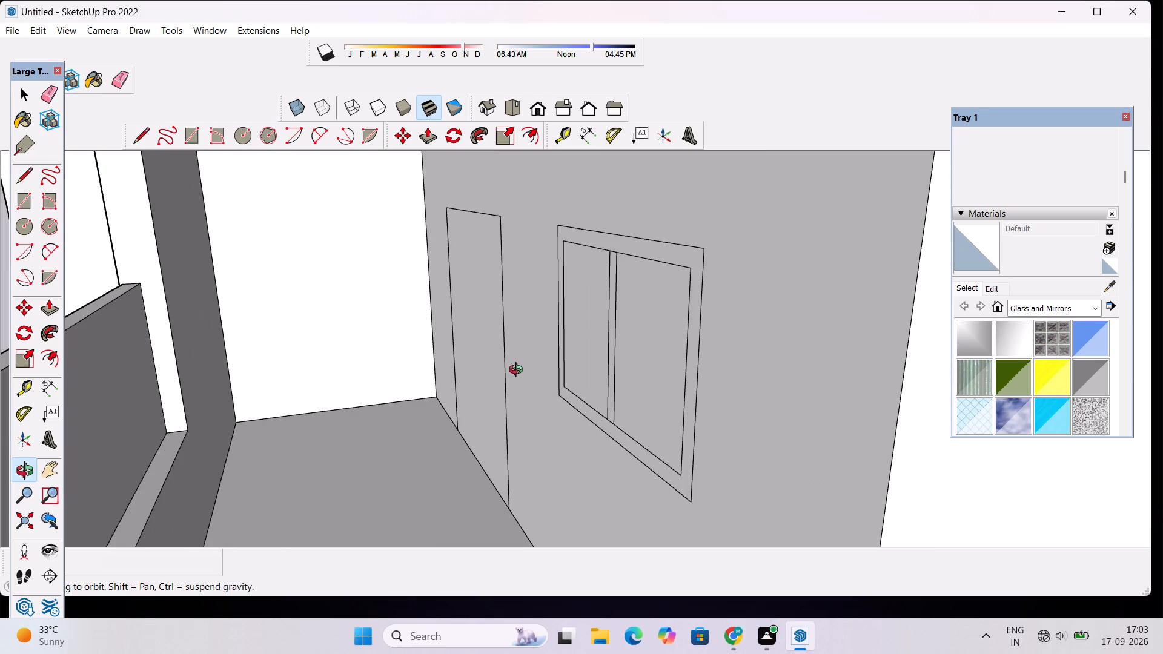
pyautogui.moveTo(506, 375); pyautogui.dragTo(528, 386)
pyautogui.moveTo(531, 387); pyautogui.dragTo(519, 386)
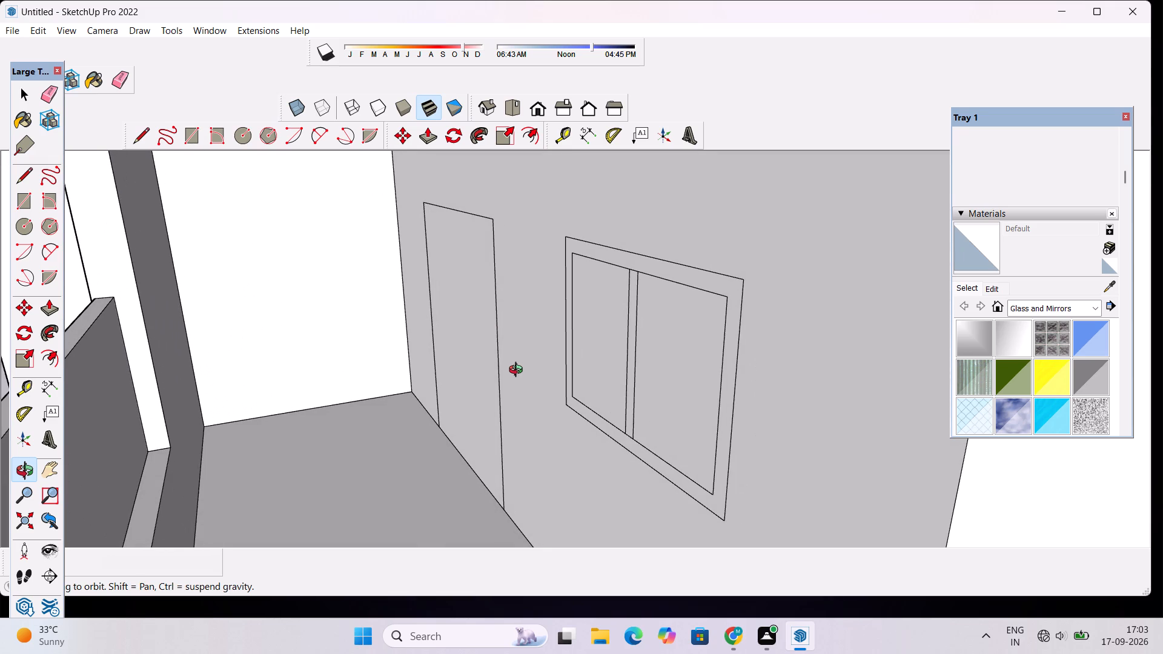
pyautogui.scroll(1, 542, 374)
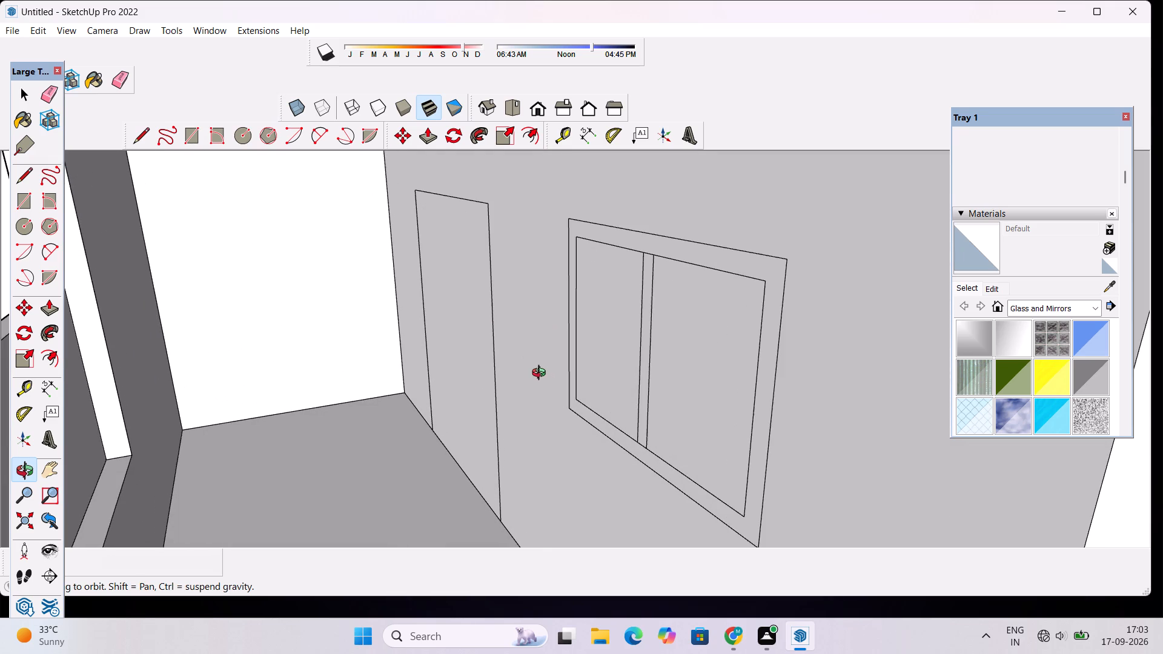
pyautogui.moveTo(481, 382); pyautogui.dragTo(489, 381)
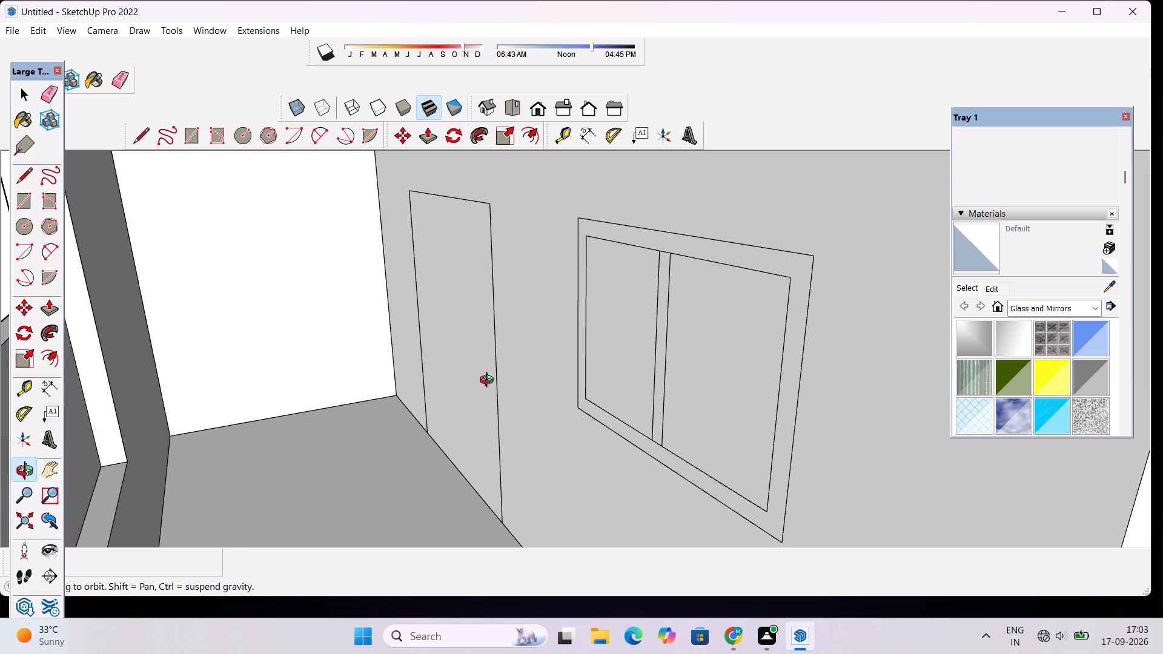
pyautogui.press('space')
pyautogui.doubleClick(475, 377)
pyautogui.press('m')
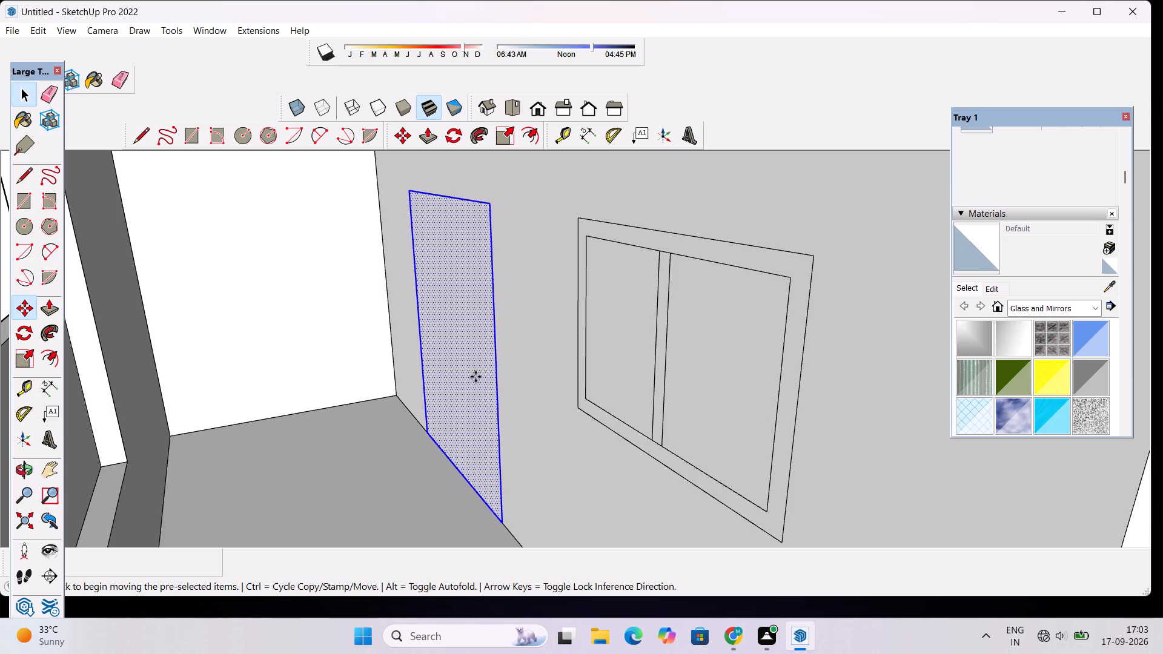
pyautogui.scroll(-1, 479, 346)
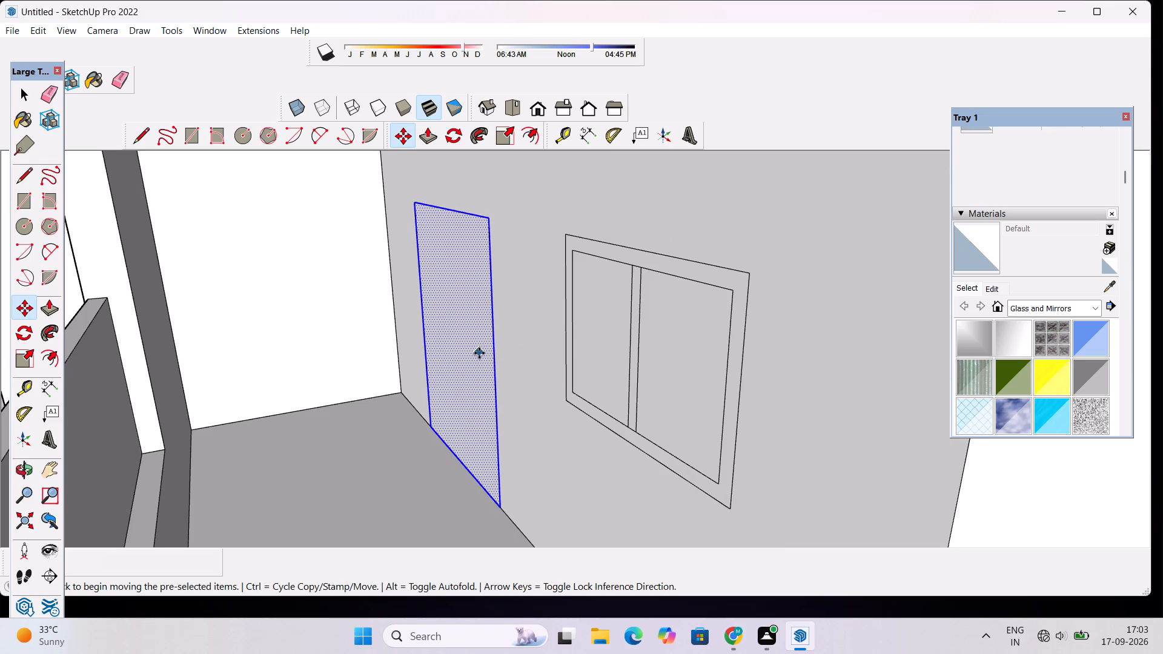
pyautogui.scroll(-2, 479, 353)
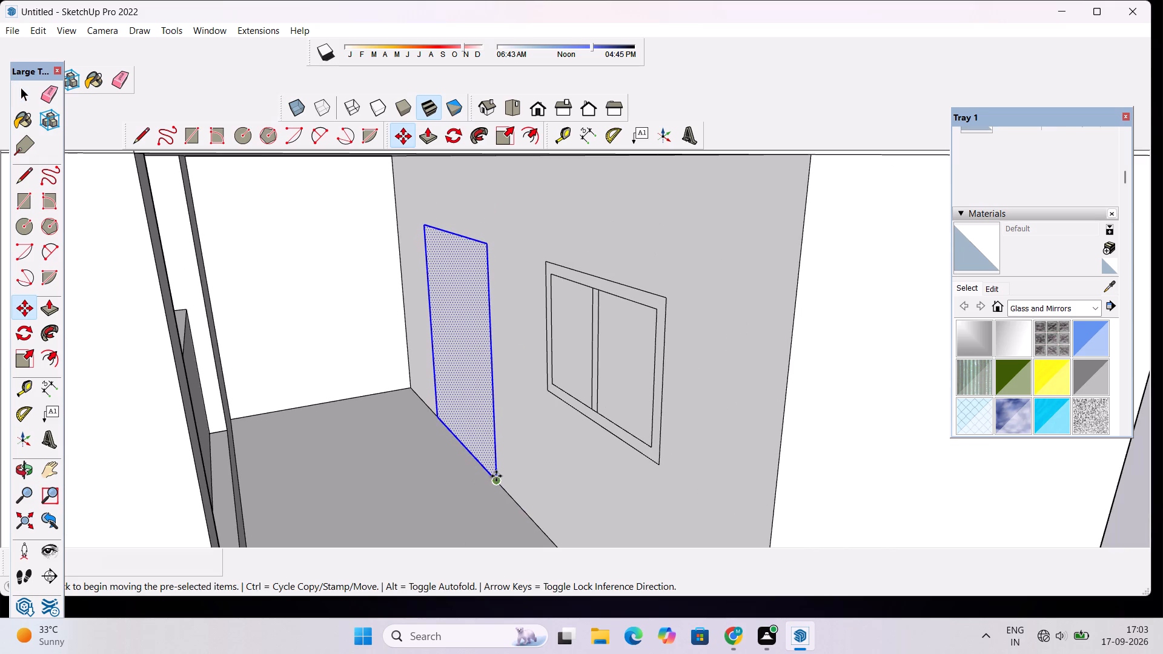
pyautogui.click(496, 477)
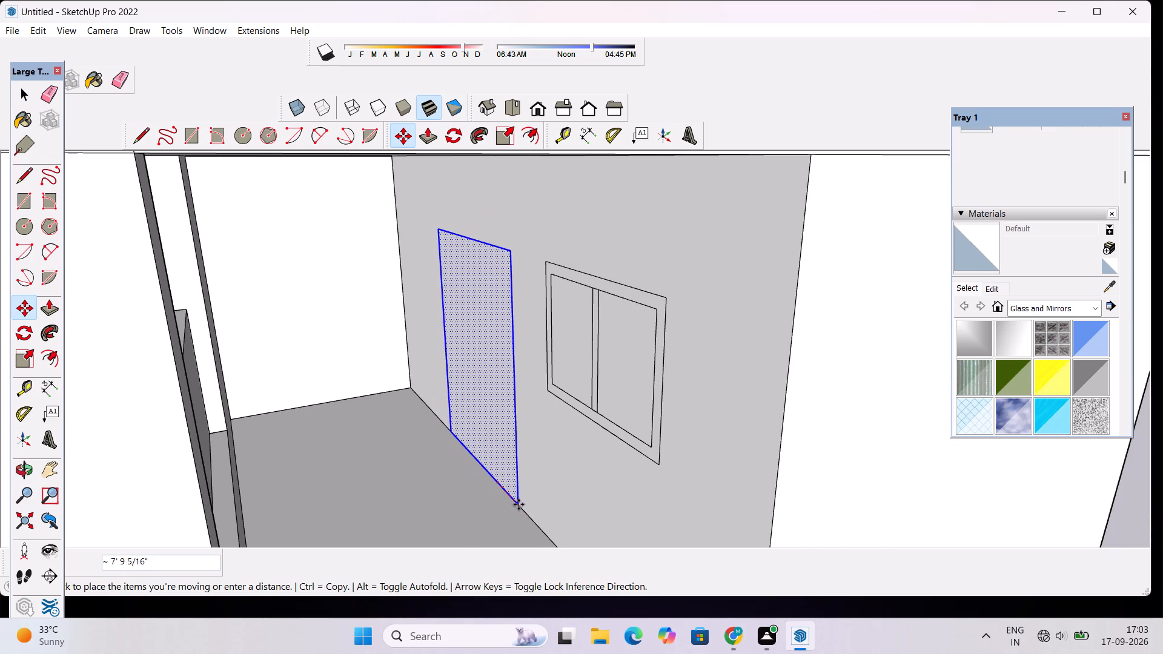
pyautogui.click(519, 504)
pyautogui.press('space')
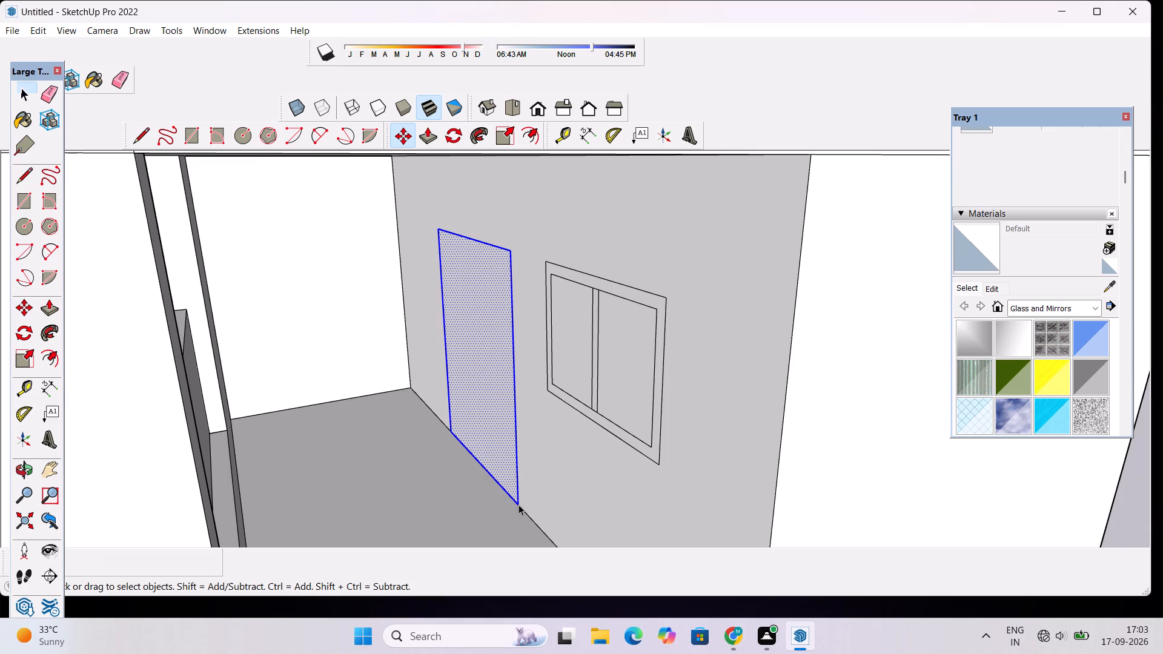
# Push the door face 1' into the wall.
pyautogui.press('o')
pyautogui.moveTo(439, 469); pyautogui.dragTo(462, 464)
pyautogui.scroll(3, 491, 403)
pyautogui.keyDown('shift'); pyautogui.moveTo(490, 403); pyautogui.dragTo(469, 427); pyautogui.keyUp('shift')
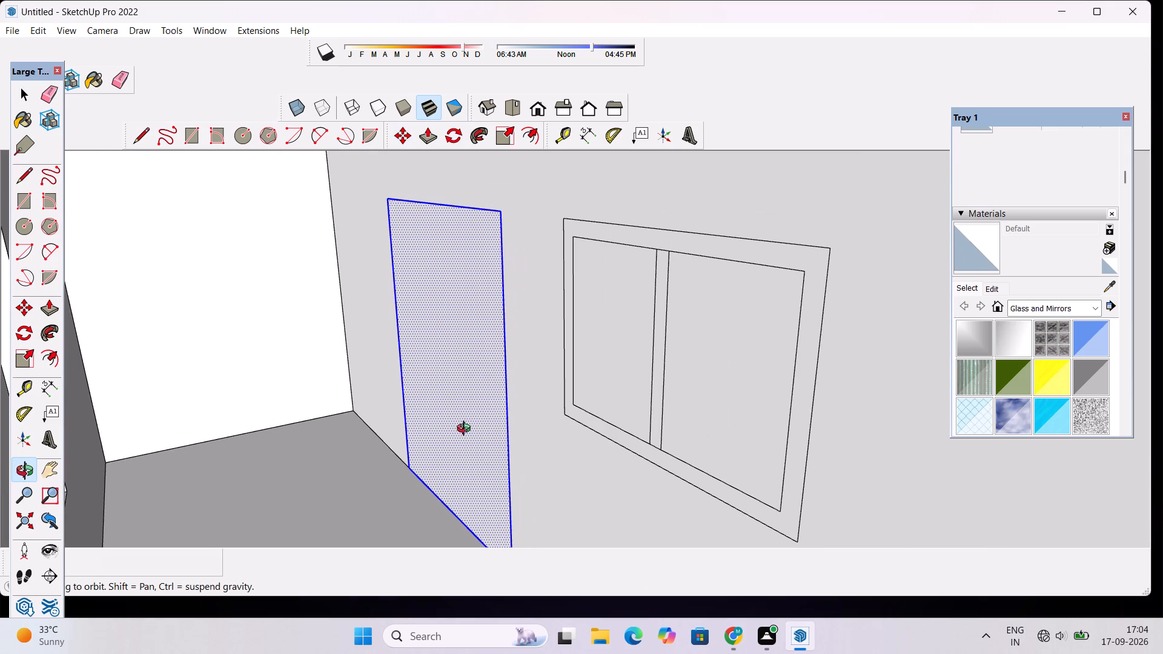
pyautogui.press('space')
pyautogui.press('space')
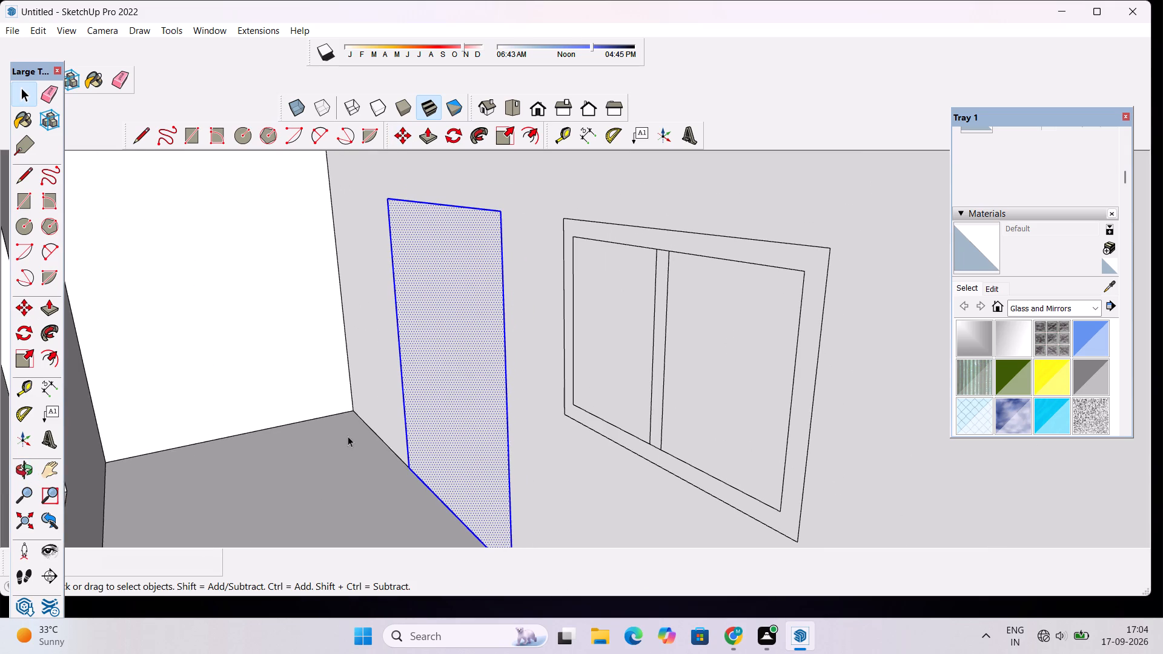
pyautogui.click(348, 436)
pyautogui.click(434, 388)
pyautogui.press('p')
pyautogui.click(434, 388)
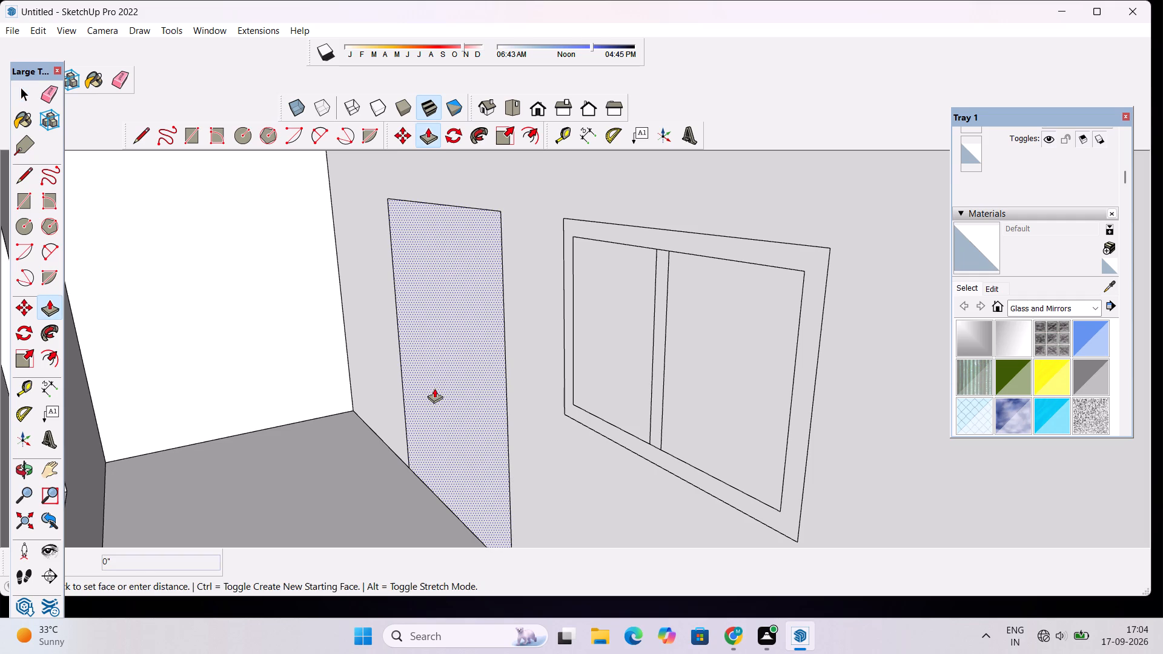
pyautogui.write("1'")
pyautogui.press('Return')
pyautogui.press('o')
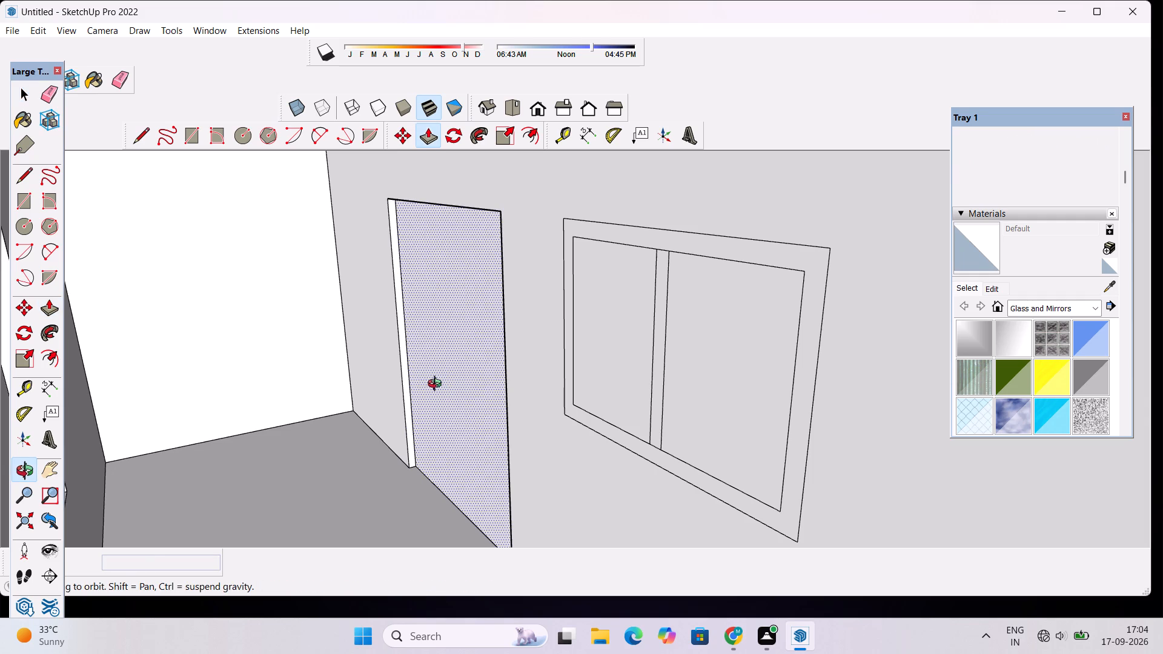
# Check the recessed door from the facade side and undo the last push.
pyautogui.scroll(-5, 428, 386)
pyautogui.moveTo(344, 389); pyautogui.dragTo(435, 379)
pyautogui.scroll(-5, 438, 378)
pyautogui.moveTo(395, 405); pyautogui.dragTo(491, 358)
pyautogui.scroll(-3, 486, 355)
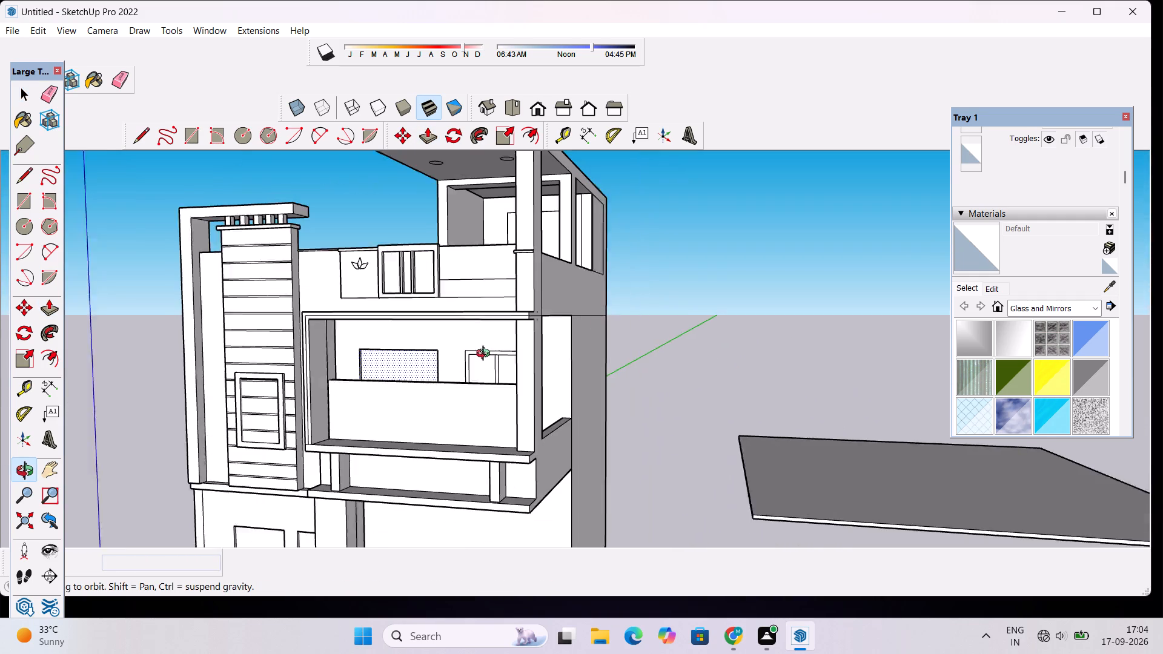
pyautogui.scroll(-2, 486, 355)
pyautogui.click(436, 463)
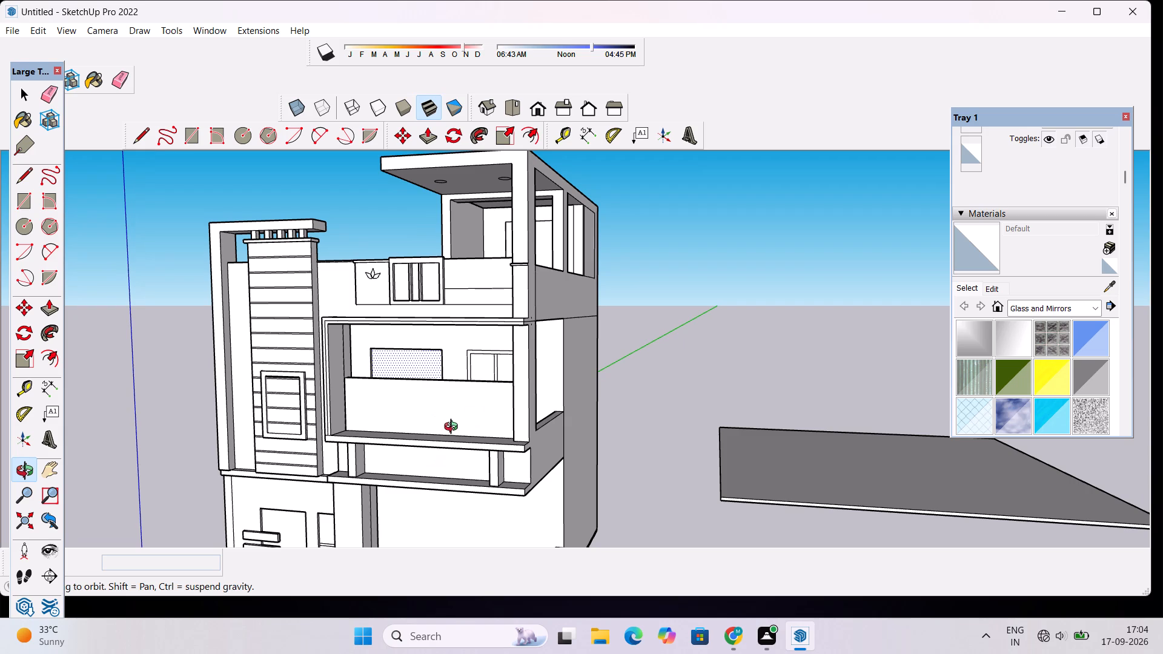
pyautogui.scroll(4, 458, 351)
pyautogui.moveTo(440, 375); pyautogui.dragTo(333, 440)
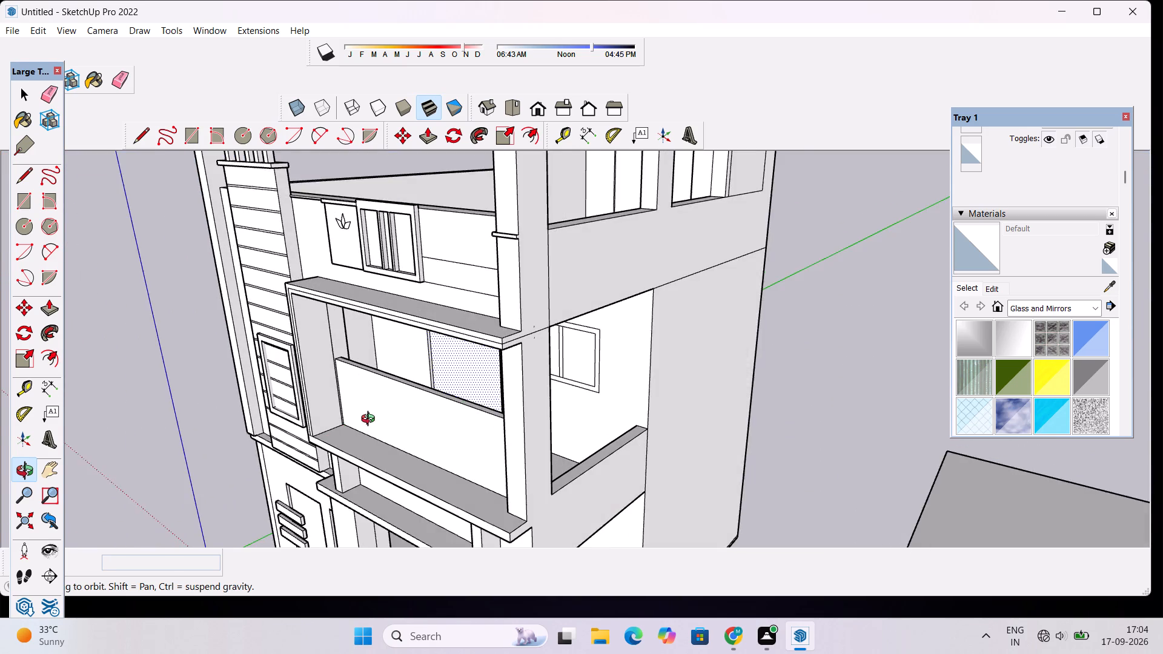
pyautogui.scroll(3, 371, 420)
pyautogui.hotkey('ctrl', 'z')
# Offset the door rectangle's outline inward by about 1' 2 9/16" to form its frame.
pyautogui.scroll(3, 410, 369)
pyautogui.moveTo(416, 369); pyautogui.dragTo(480, 345)
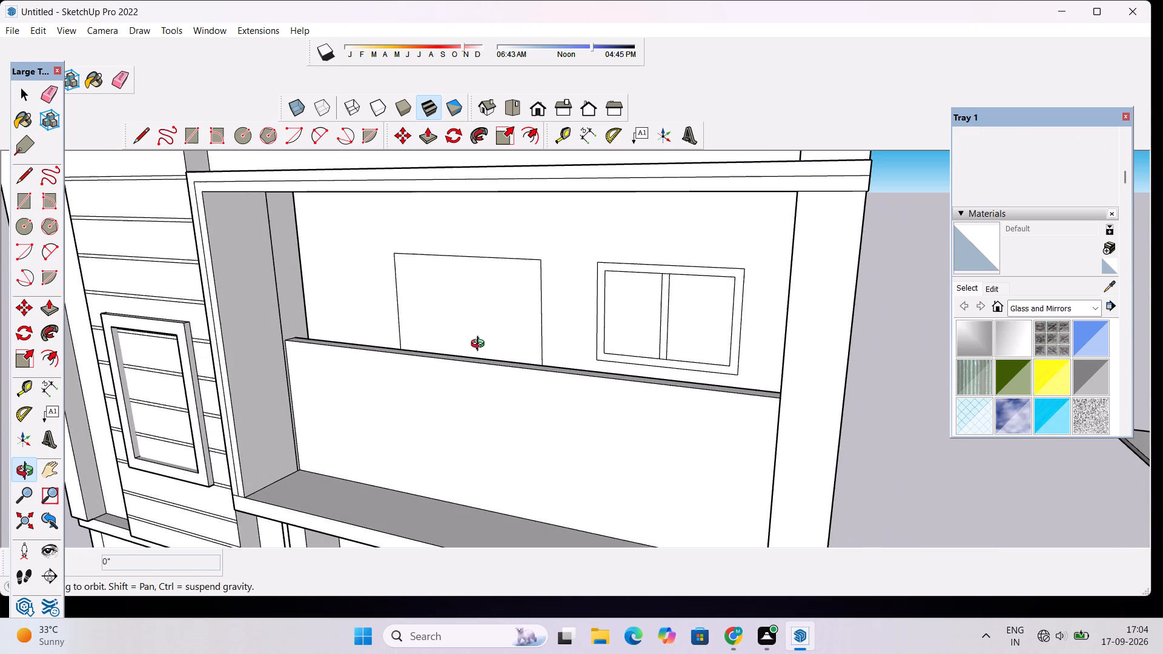
pyautogui.moveTo(480, 345); pyautogui.dragTo(482, 343)
pyautogui.moveTo(476, 332); pyautogui.dragTo(508, 336)
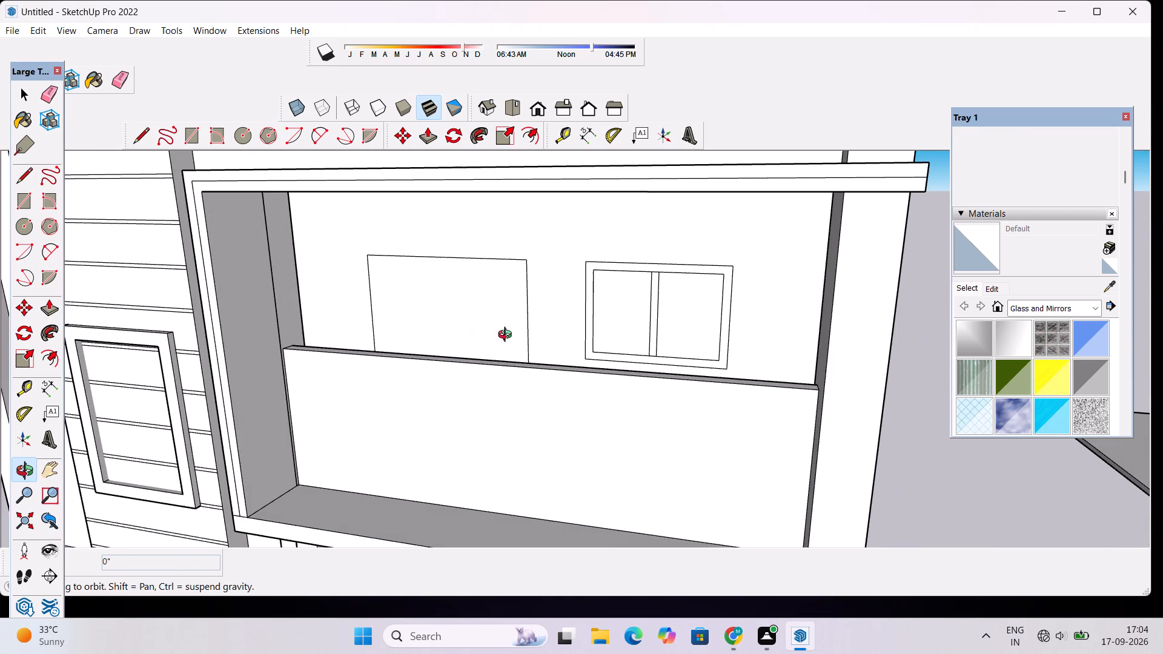
pyautogui.scroll(2, 504, 331)
pyautogui.keyDown('shift'); pyautogui.moveTo(487, 325); pyautogui.dragTo(481, 340); pyautogui.keyUp('shift')
pyautogui.scroll(-2, 475, 335)
pyautogui.moveTo(475, 348); pyautogui.dragTo(477, 388)
pyautogui.scroll(3, 461, 374)
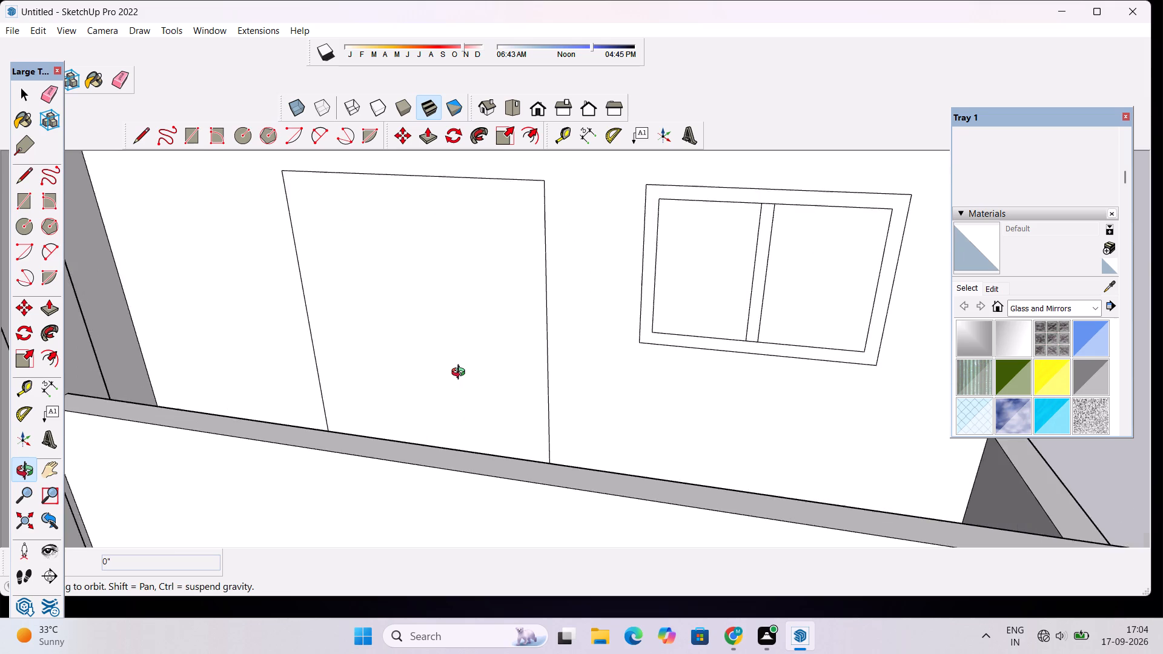
pyautogui.scroll(4, 461, 374)
pyautogui.moveTo(447, 366); pyautogui.dragTo(450, 388)
pyautogui.write('of')
pyautogui.scroll(-1, 526, 331)
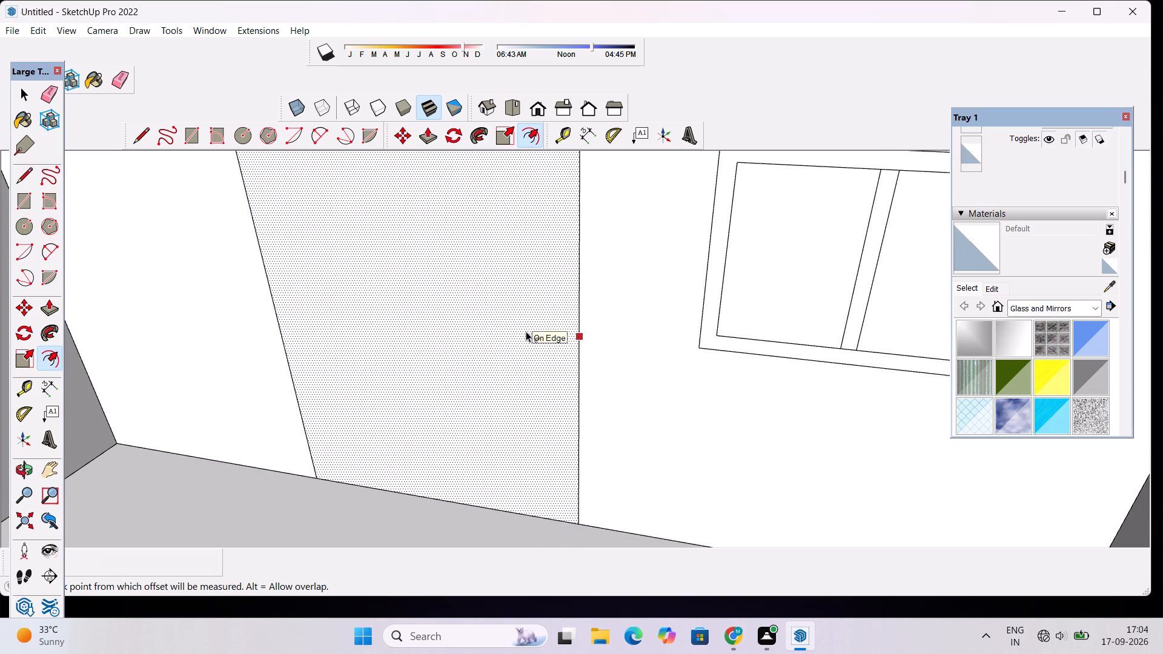
pyautogui.click(526, 331)
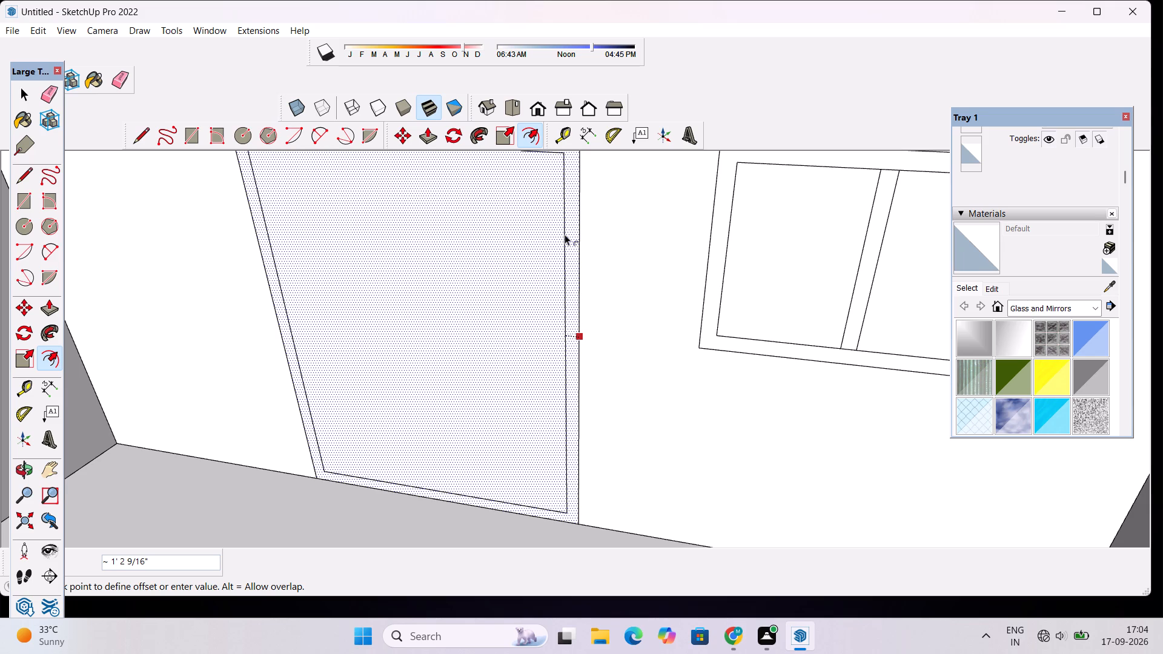
pyautogui.click(565, 234)
pyautogui.press('space')
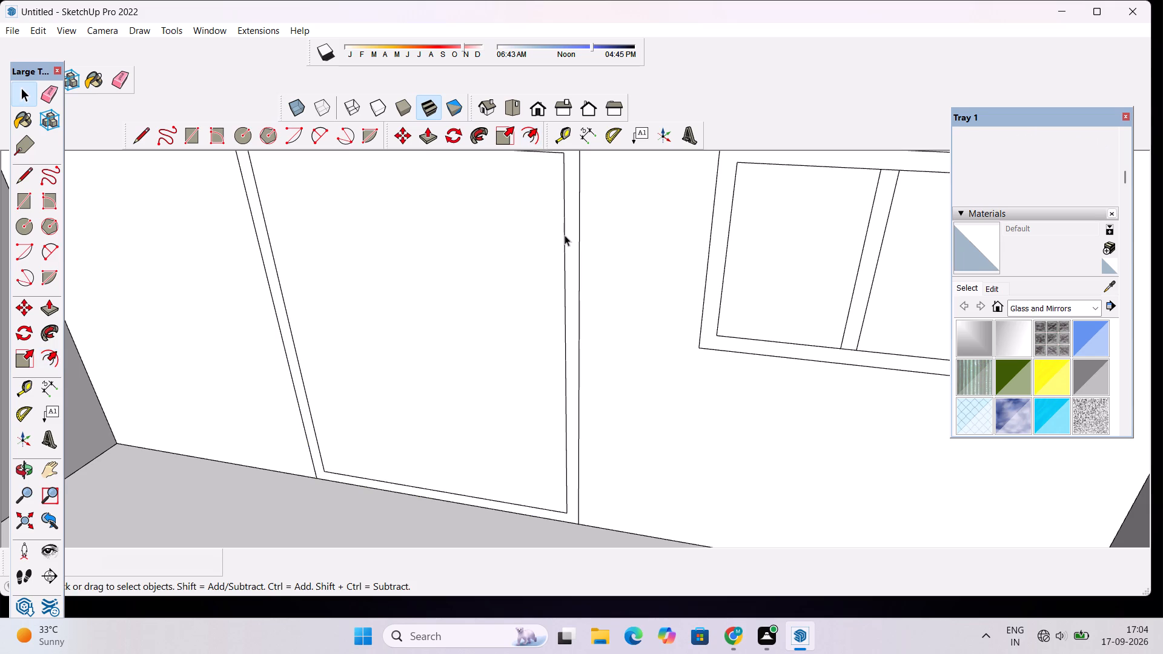
# Extrude the door frame 1' outward from the wall.
pyautogui.write('p')
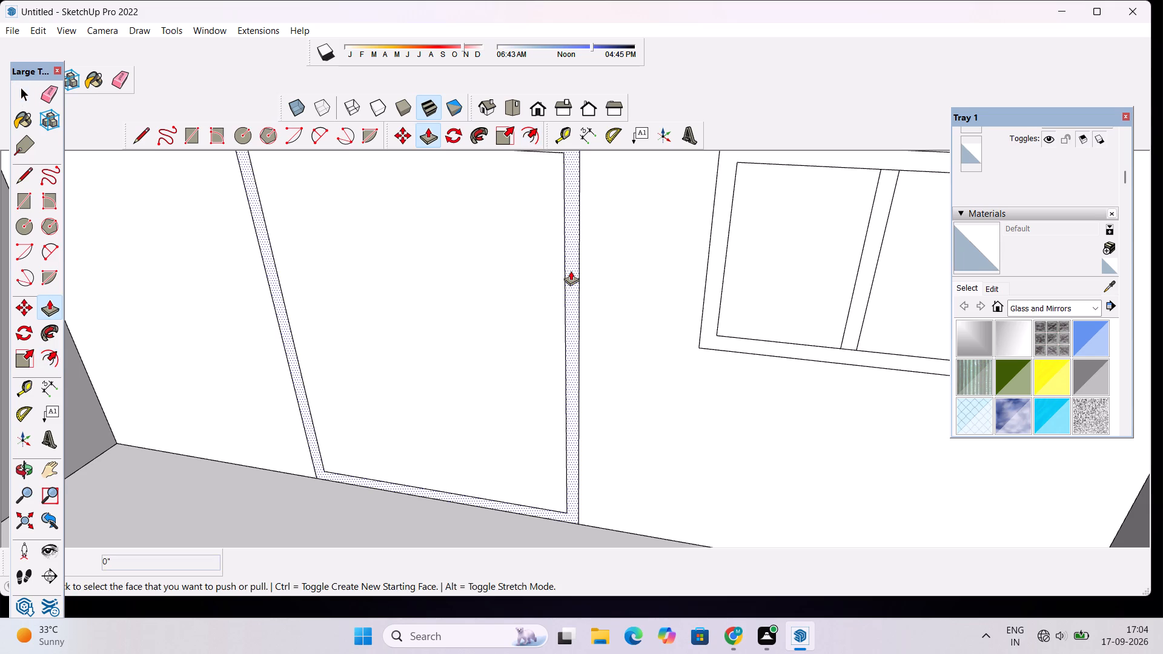
pyautogui.click(571, 271)
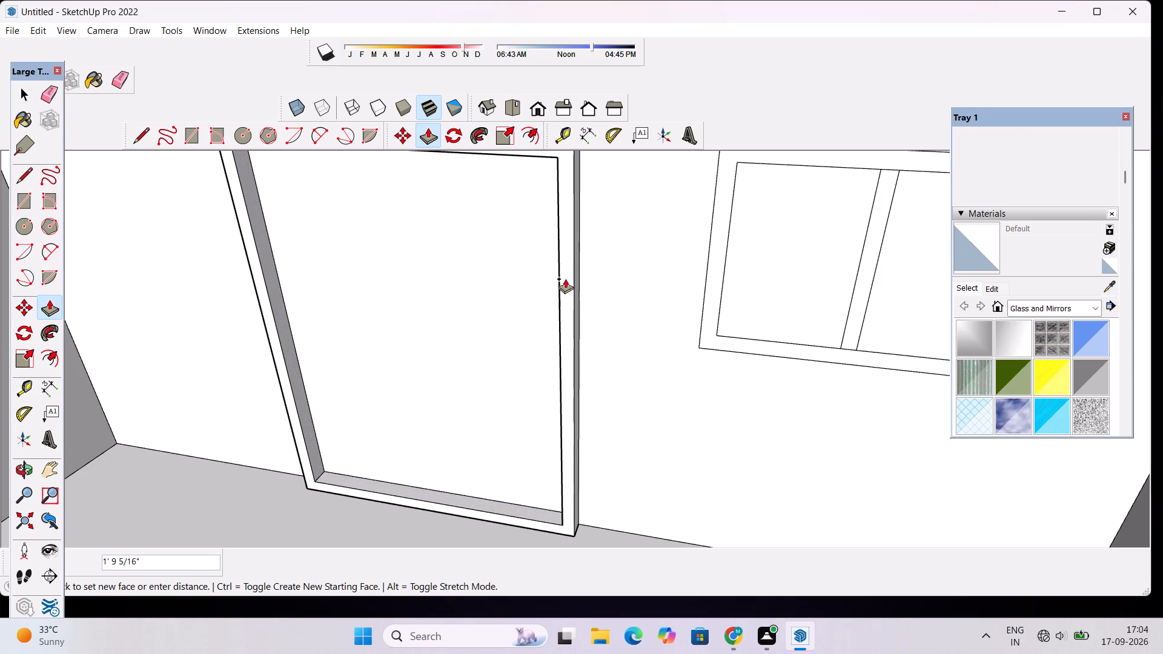
pyautogui.write("1'")
pyautogui.press('Return')
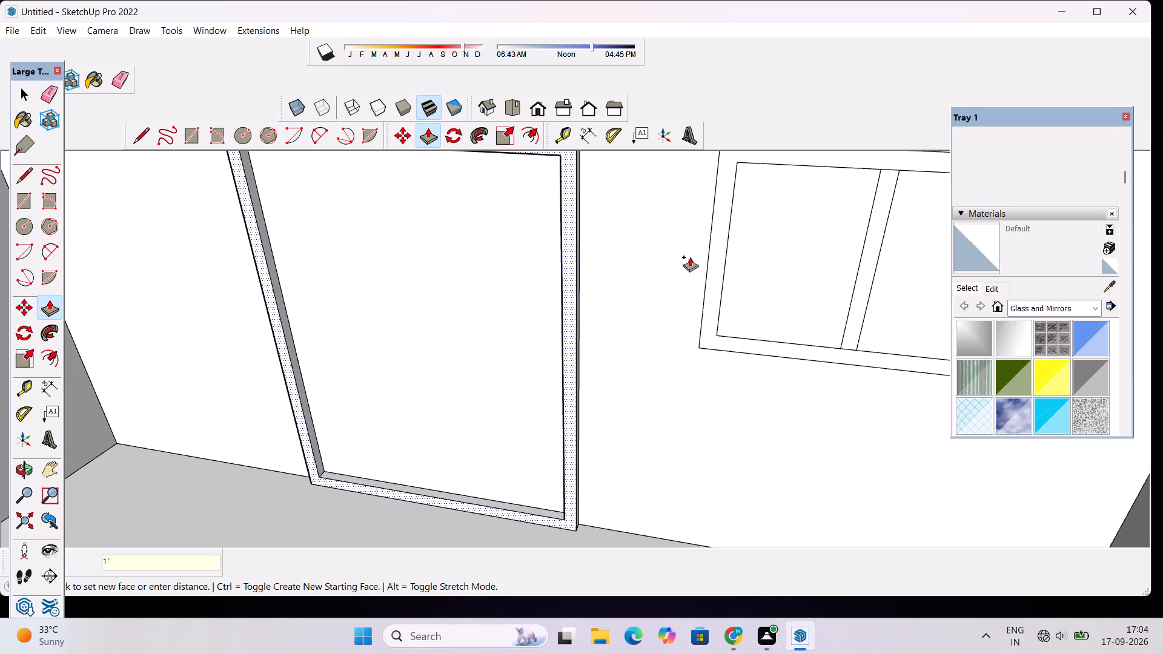
# Extrude the window's frame and its mullion 1' outward, matching the depth of the door frame.
pyautogui.click(720, 248)
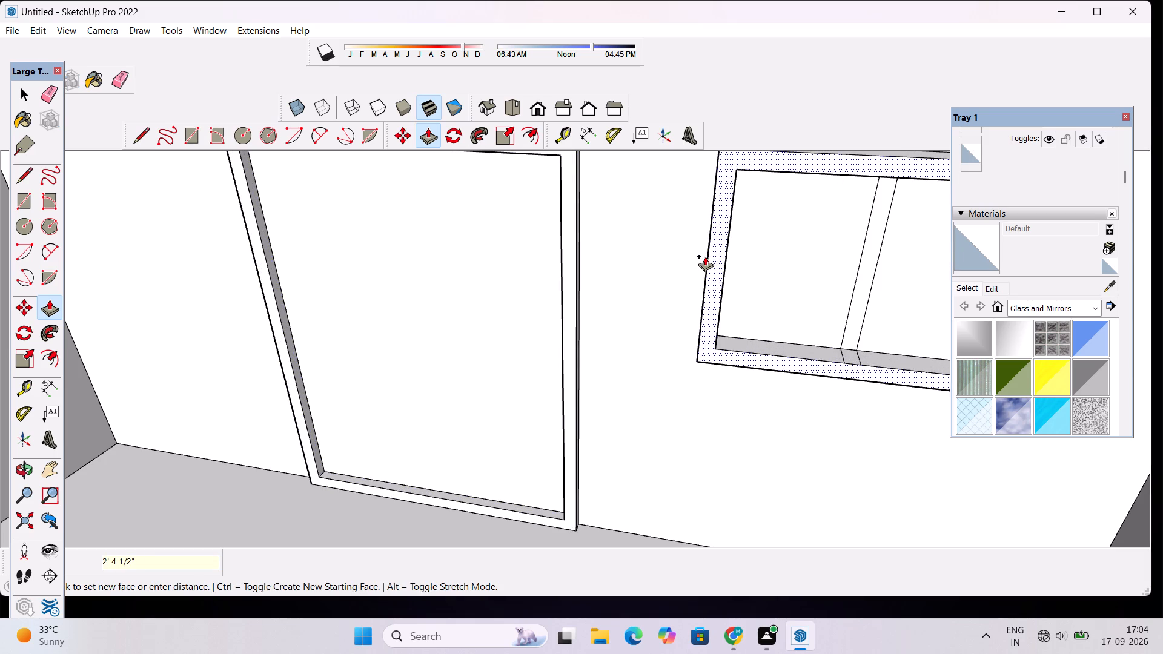
pyautogui.click(576, 253)
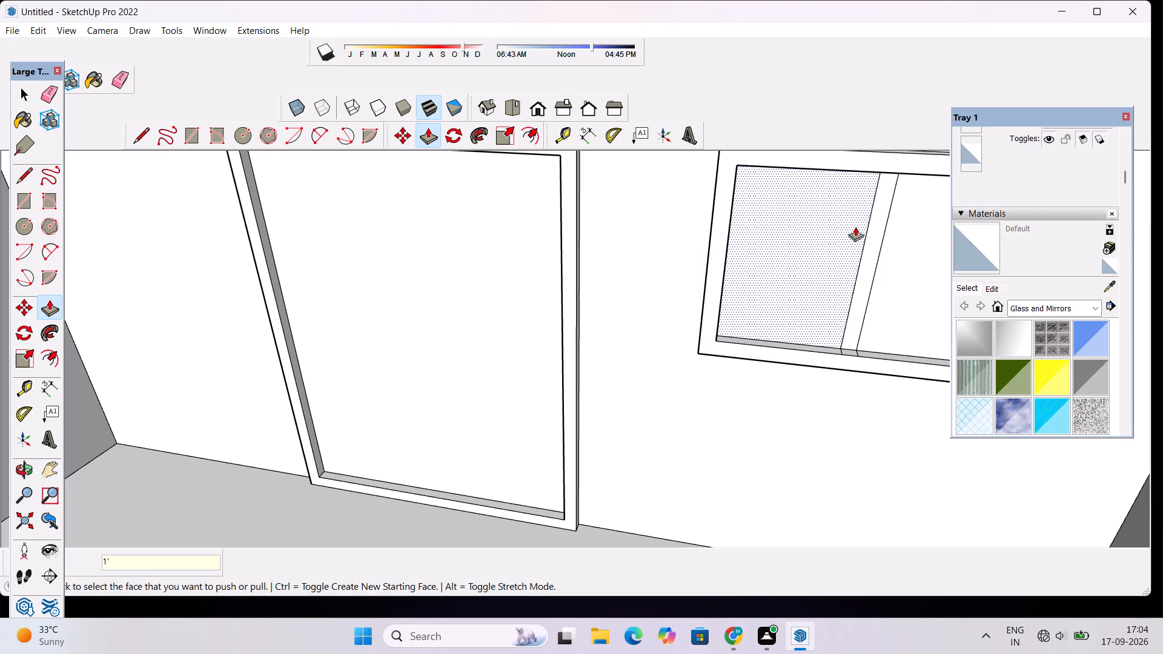
pyautogui.click(872, 216)
pyautogui.click(722, 254)
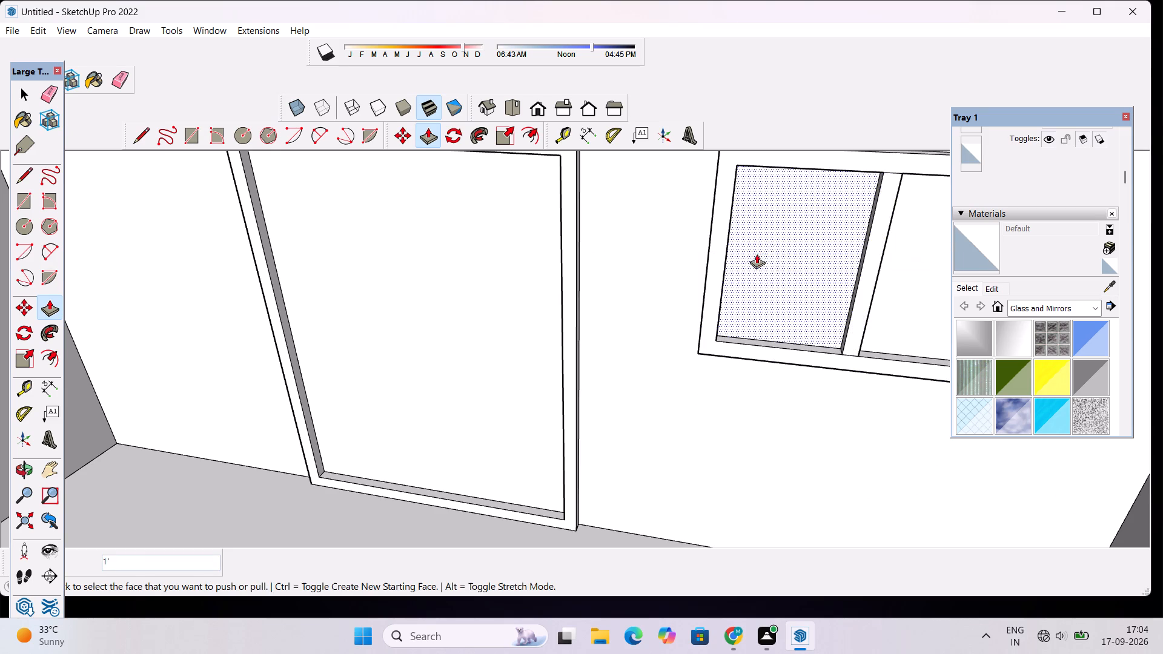
# Examine the framed door and window behind the balcony parapet, up close and within the whole facade.
pyautogui.scroll(-10, 562, 271)
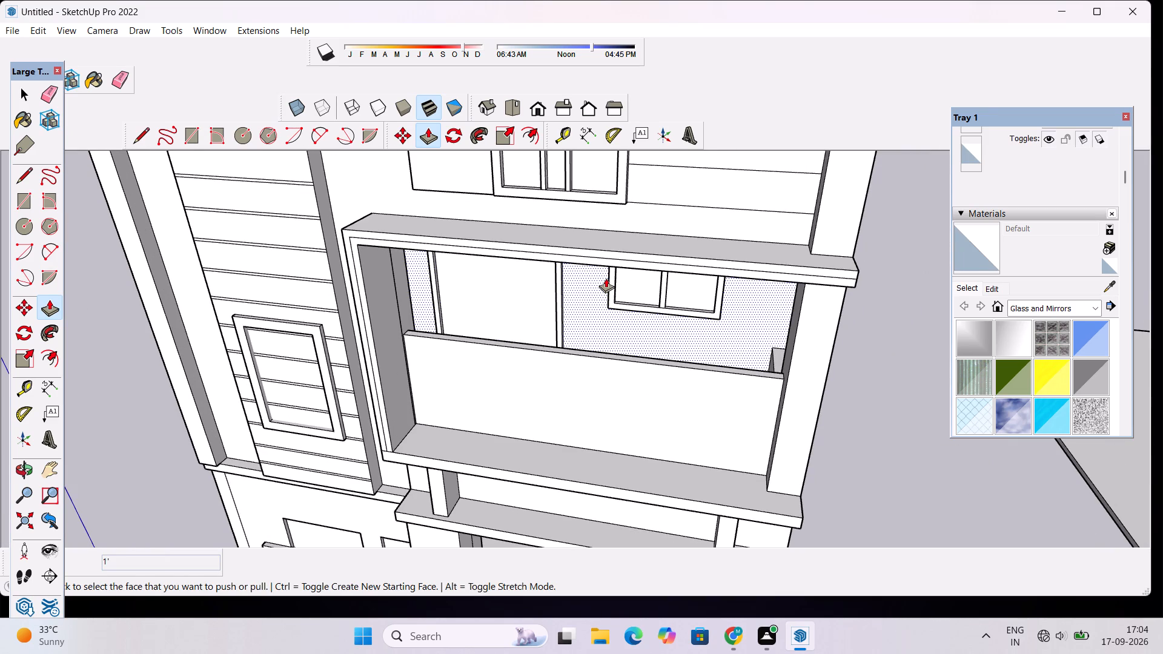
pyautogui.press('o')
pyautogui.moveTo(612, 309); pyautogui.dragTo(604, 242)
pyautogui.scroll(-4, 604, 242)
pyautogui.moveTo(510, 314); pyautogui.dragTo(581, 362)
pyautogui.scroll(5, 632, 257)
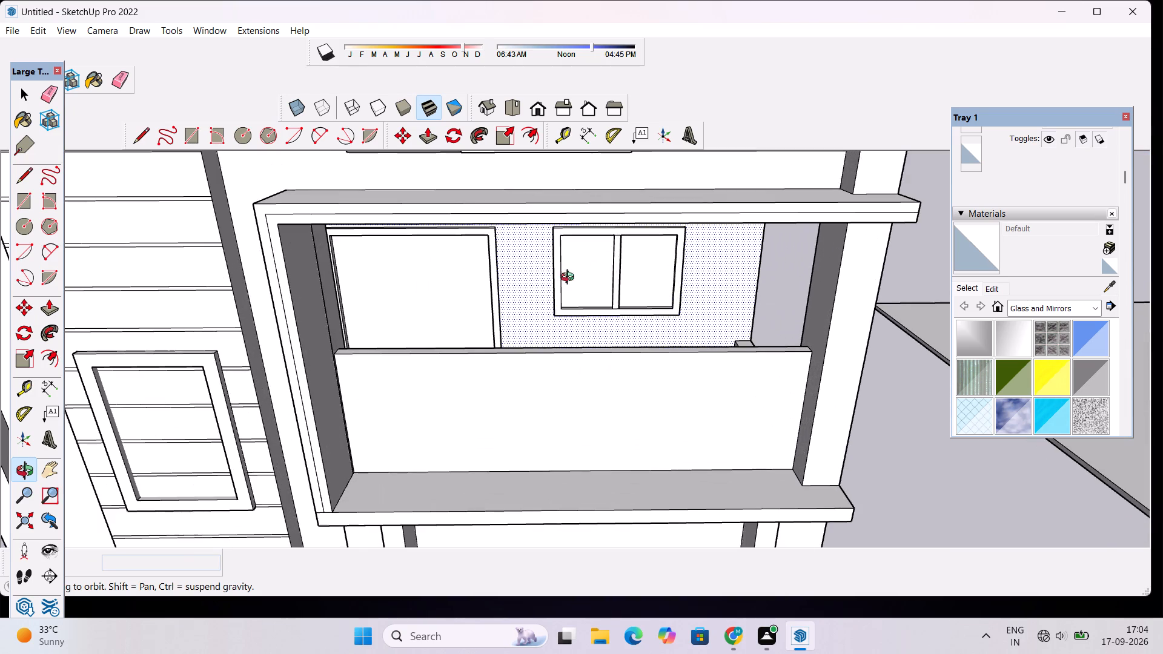
pyautogui.scroll(4, 471, 288)
pyautogui.scroll(-4, 471, 288)
pyautogui.keyDown('shift'); pyautogui.moveTo(473, 319); pyautogui.dragTo(452, 277); pyautogui.keyUp('shift')
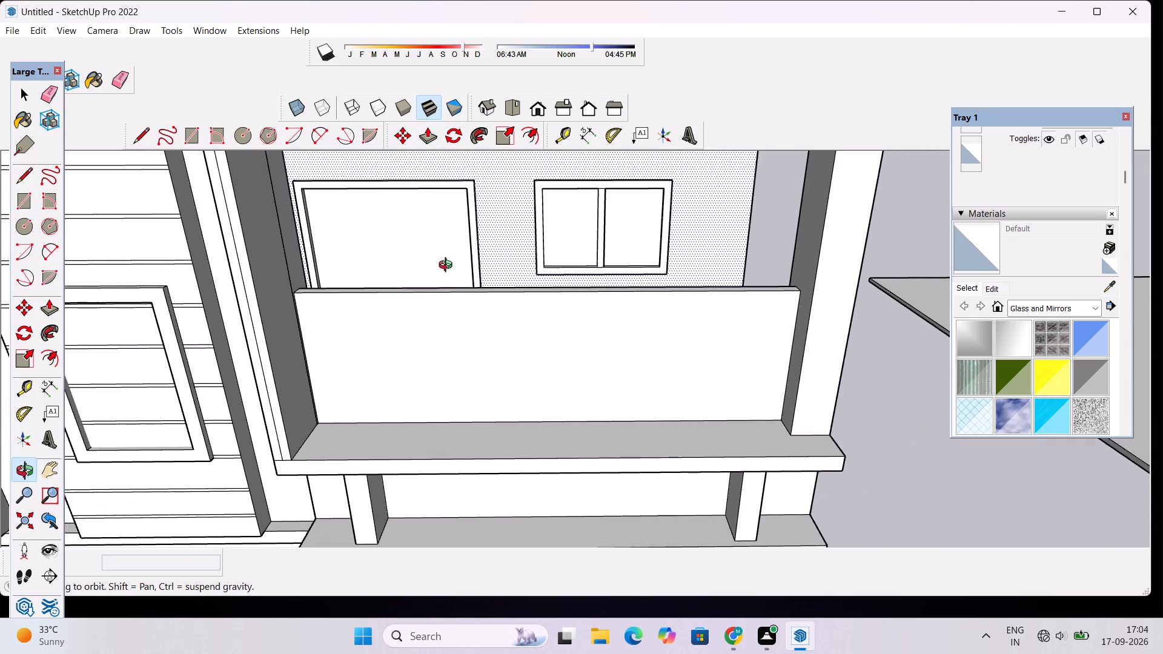
pyautogui.scroll(-6, 448, 266)
pyautogui.moveTo(491, 407); pyautogui.dragTo(462, 302)
pyautogui.scroll(-4, 462, 302)
pyautogui.moveTo(486, 394); pyautogui.dragTo(523, 469)
pyautogui.moveTo(527, 475); pyautogui.dragTo(497, 429)
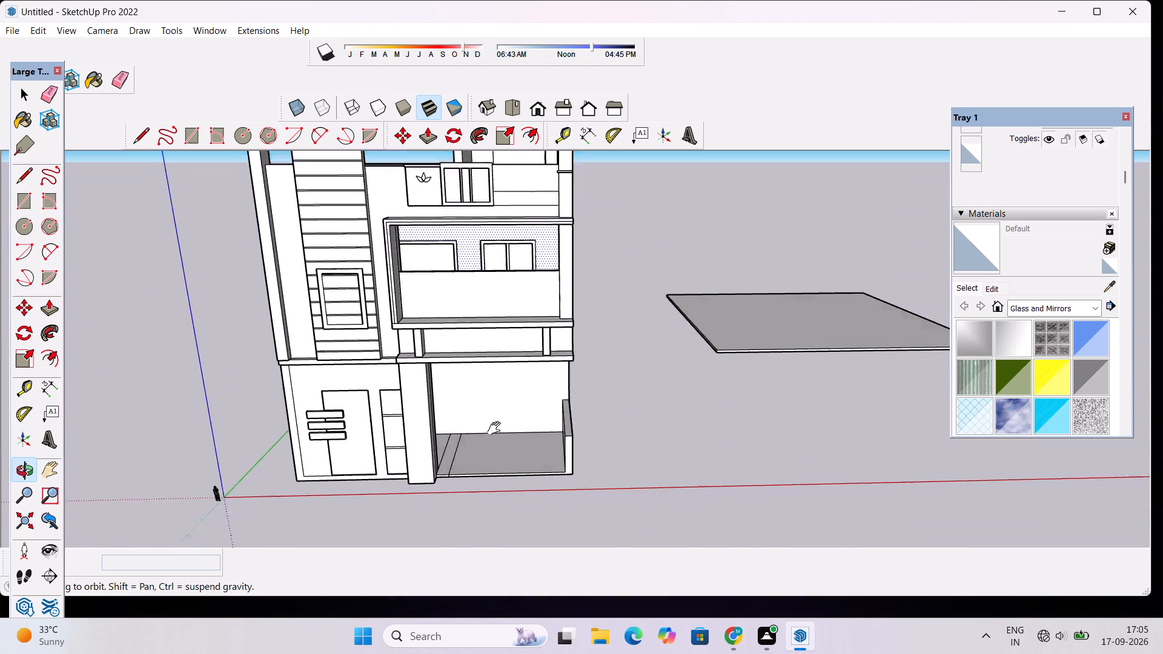
# Erase the stray lines crossing the ground-floor porch floor and the slab's front edge beside the column.
pyautogui.moveTo(497, 429); pyautogui.dragTo(489, 421)
pyautogui.scroll(3, 484, 417)
pyautogui.moveTo(483, 419); pyautogui.dragTo(482, 454)
pyautogui.scroll(8, 460, 383)
pyautogui.keyDown('shift'); pyautogui.moveTo(465, 402); pyautogui.dragTo(431, 404); pyautogui.keyUp('shift')
pyautogui.press('e')
pyautogui.moveTo(260, 376); pyautogui.dragTo(299, 421)
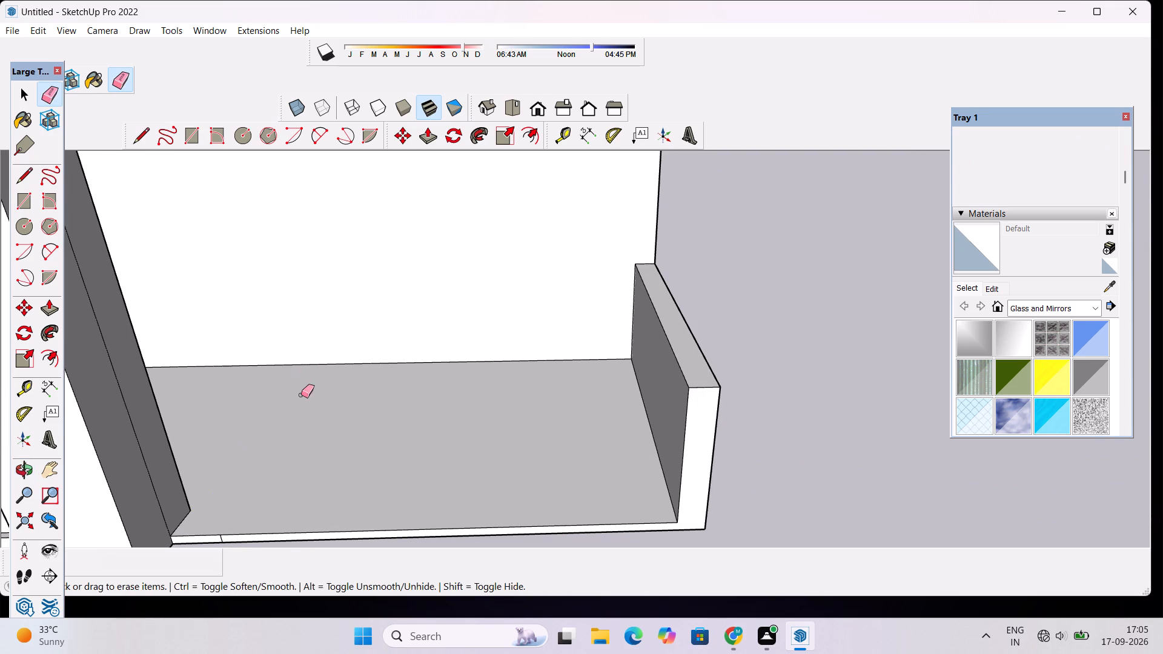
pyautogui.scroll(-5, 316, 319)
pyautogui.scroll(8, 258, 447)
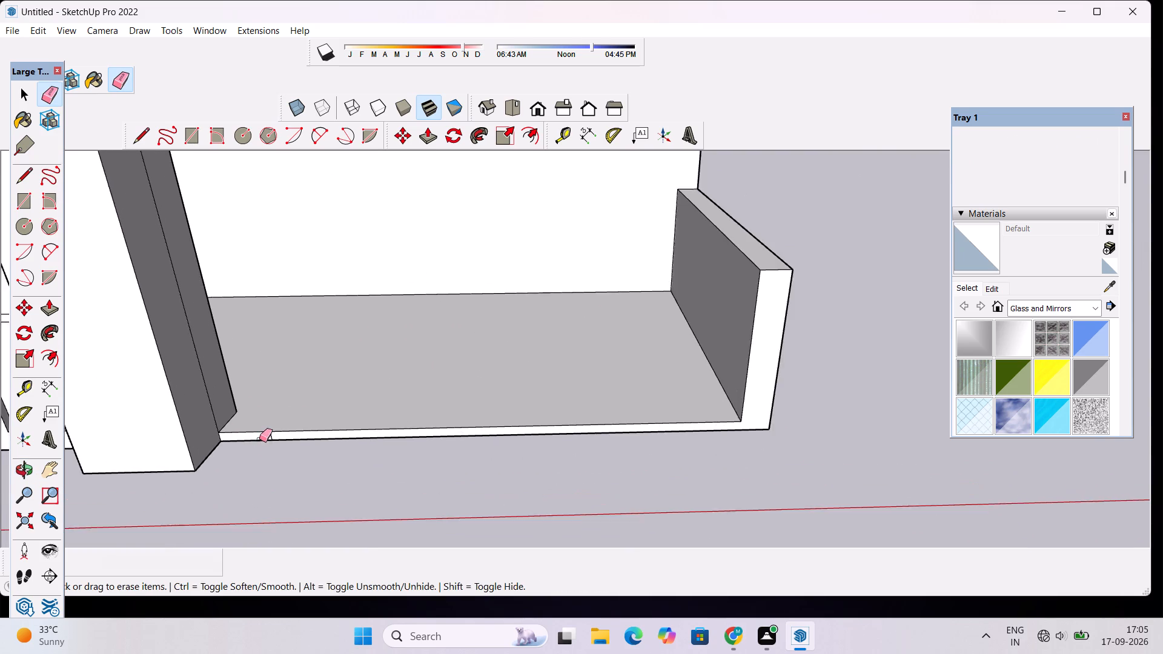
pyautogui.scroll(13, 259, 439)
pyautogui.click(296, 435)
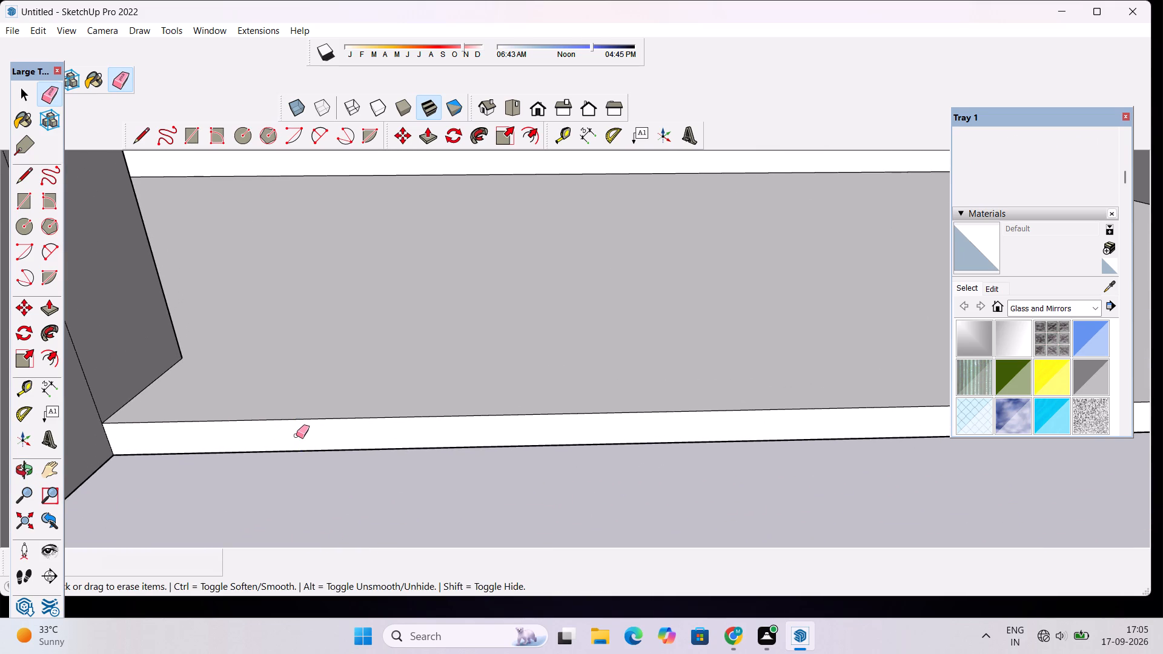
# Examine the ground-floor porch, its front column and the slab above from several angles.
pyautogui.press('o')
pyautogui.scroll(-9, 346, 391)
pyautogui.moveTo(224, 438); pyautogui.dragTo(214, 335)
pyautogui.scroll(-8, 219, 328)
pyautogui.moveTo(337, 342); pyautogui.dragTo(344, 368)
pyautogui.scroll(-2, 344, 368)
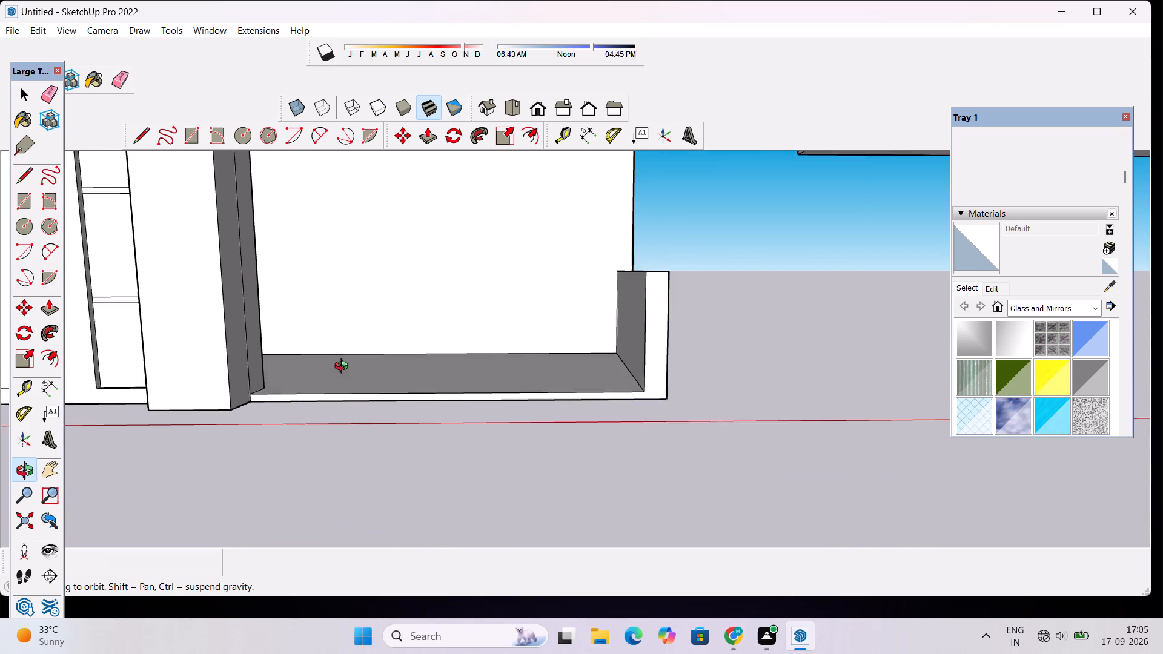
pyautogui.scroll(-2, 344, 368)
pyautogui.moveTo(281, 375); pyautogui.dragTo(323, 376)
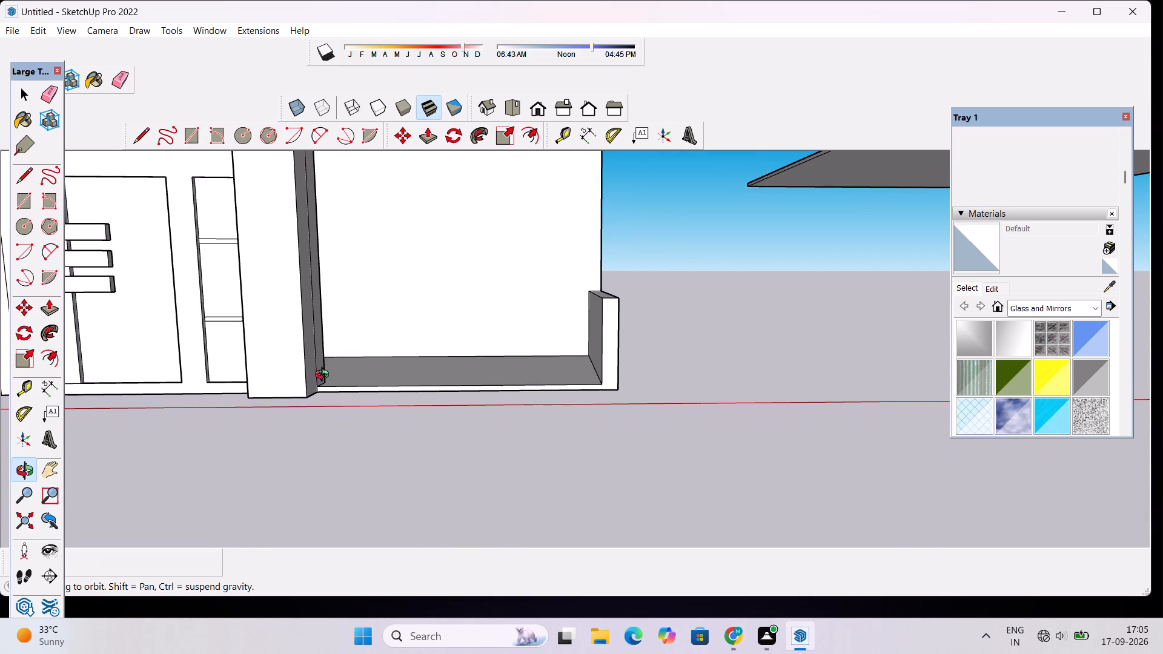
pyautogui.keyDown('shift'); pyautogui.moveTo(325, 368); pyautogui.dragTo(325, 424); pyautogui.keyUp('shift')
pyautogui.scroll(-1, 325, 412)
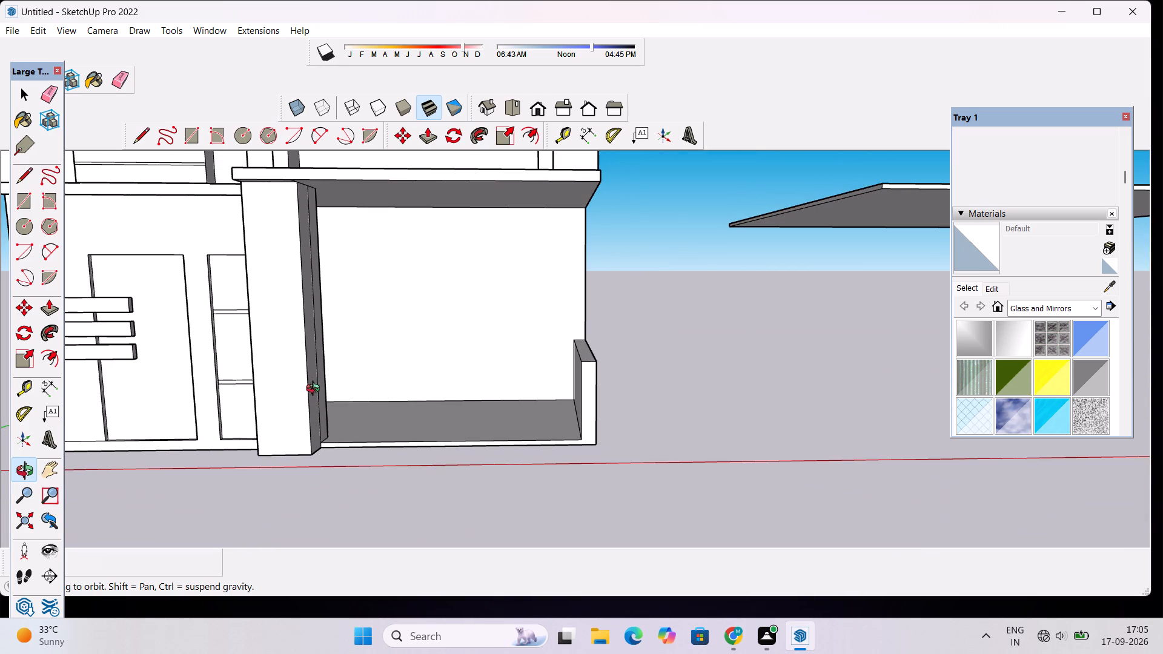
pyautogui.scroll(2, 291, 368)
pyautogui.scroll(-3, 291, 368)
pyautogui.keyDown('shift'); pyautogui.moveTo(291, 363); pyautogui.dragTo(311, 420); pyautogui.keyUp('shift')
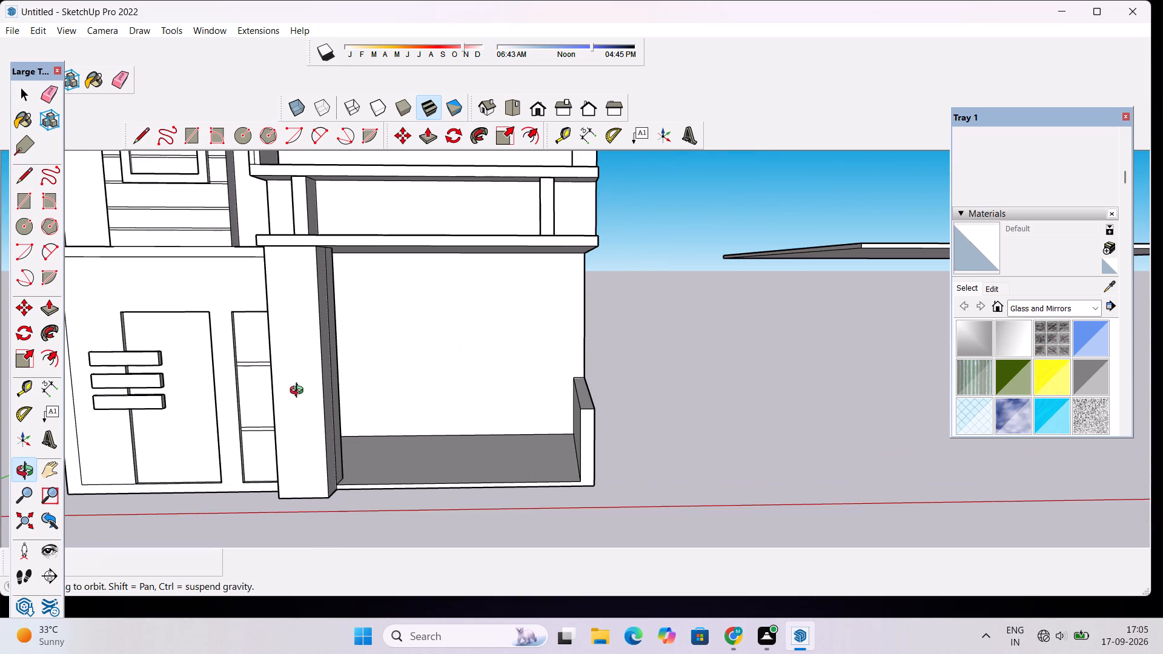
pyautogui.moveTo(293, 378); pyautogui.dragTo(288, 420)
pyautogui.moveTo(234, 343); pyautogui.dragTo(269, 278)
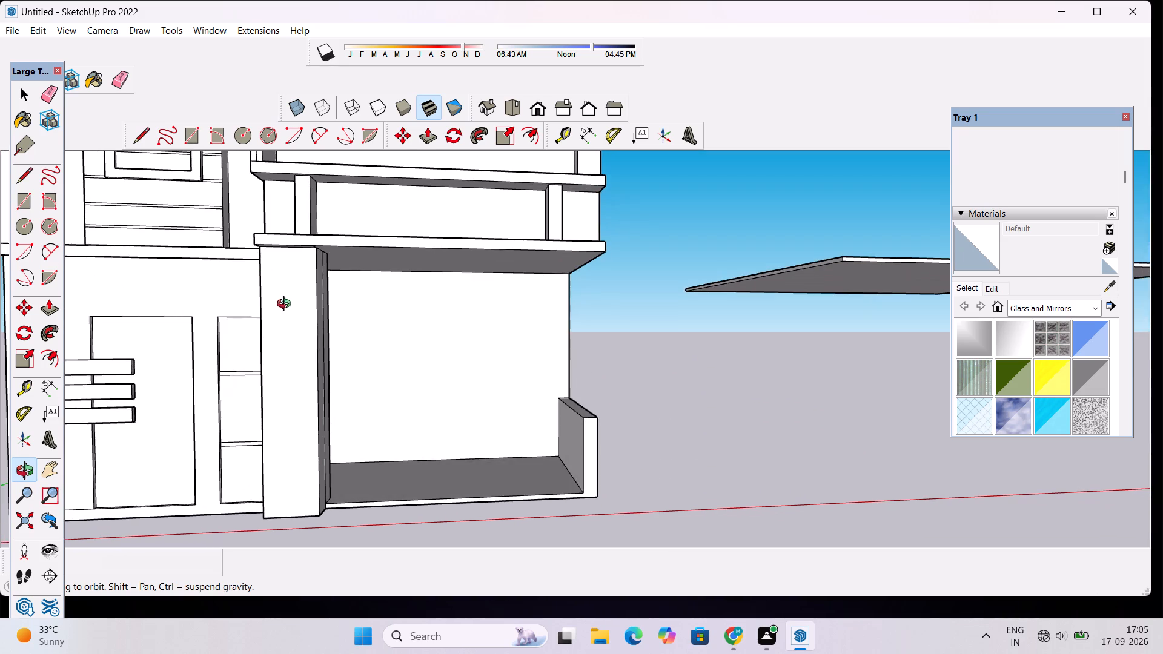
pyautogui.moveTo(356, 331); pyautogui.dragTo(401, 398)
pyautogui.scroll(-3, 399, 397)
pyautogui.moveTo(424, 419); pyautogui.dragTo(400, 415)
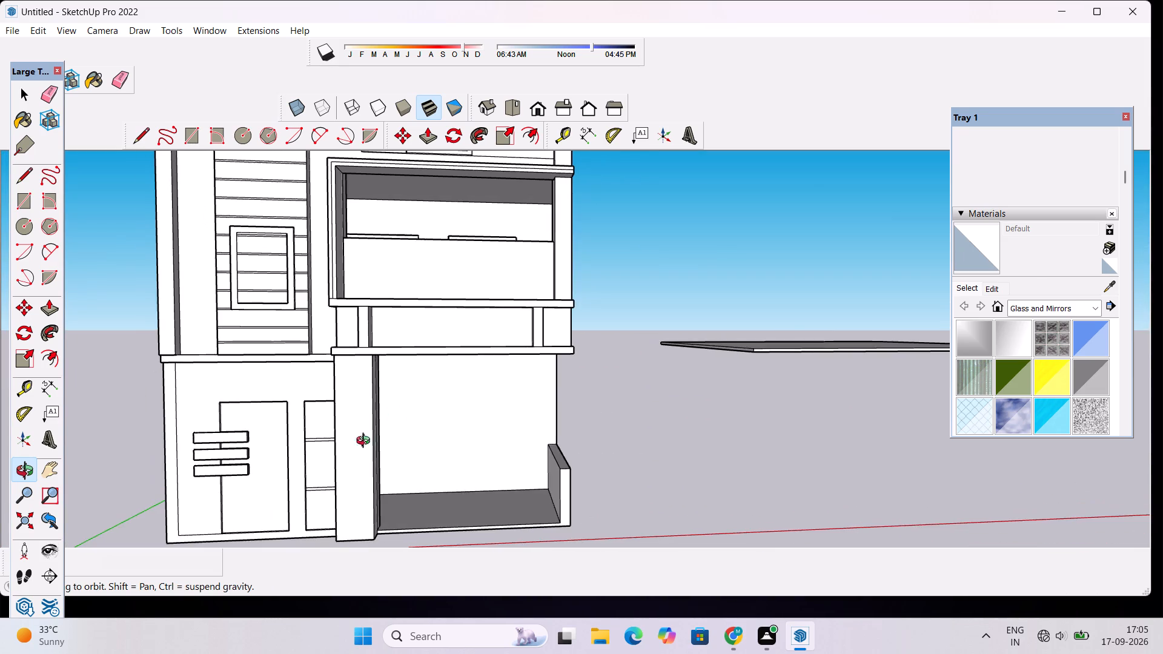
pyautogui.moveTo(366, 442); pyautogui.dragTo(312, 381)
pyautogui.scroll(6, 282, 351)
pyautogui.moveTo(280, 351); pyautogui.dragTo(208, 362)
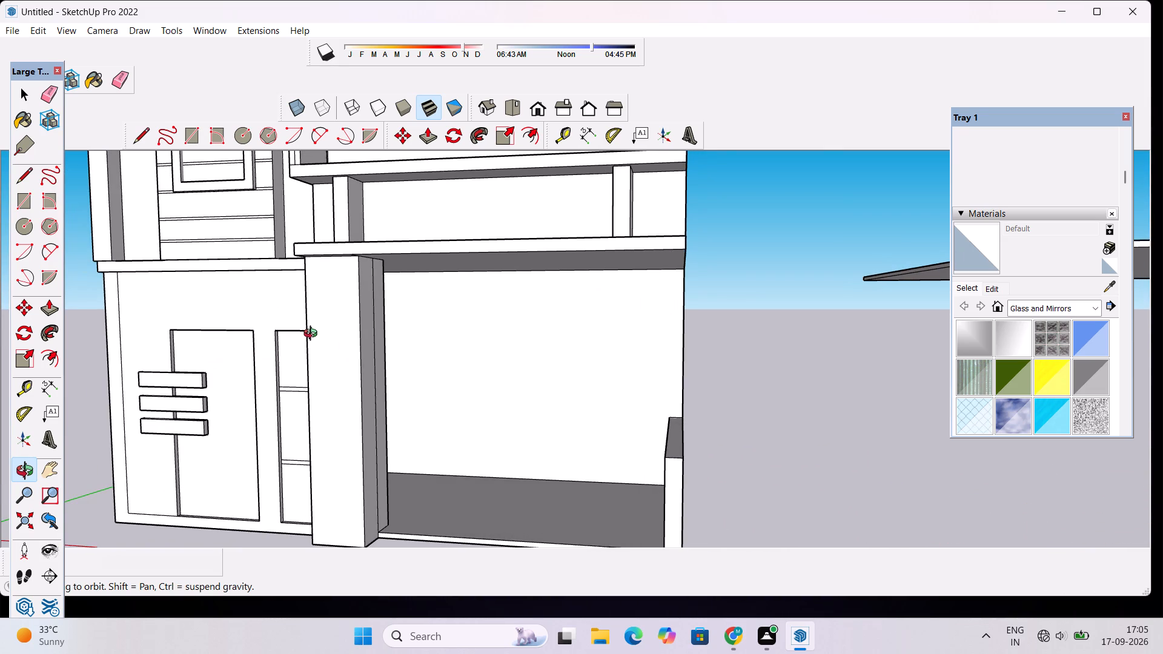
pyautogui.scroll(3, 321, 324)
pyautogui.moveTo(321, 324); pyautogui.dragTo(376, 338)
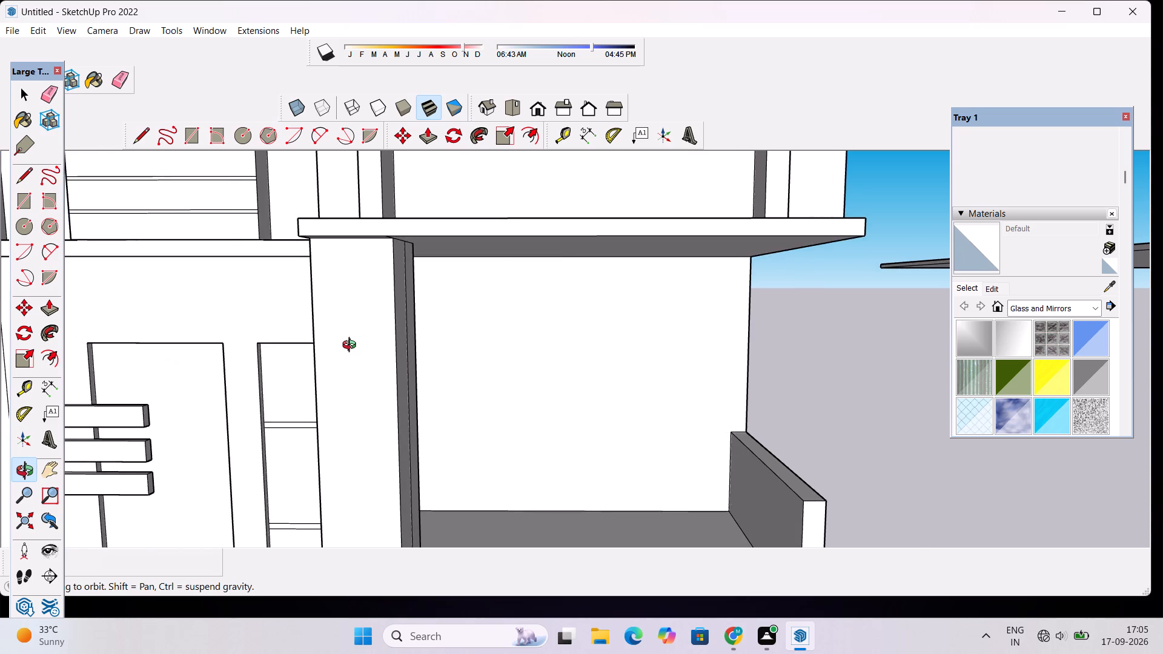
pyautogui.scroll(2, 351, 346)
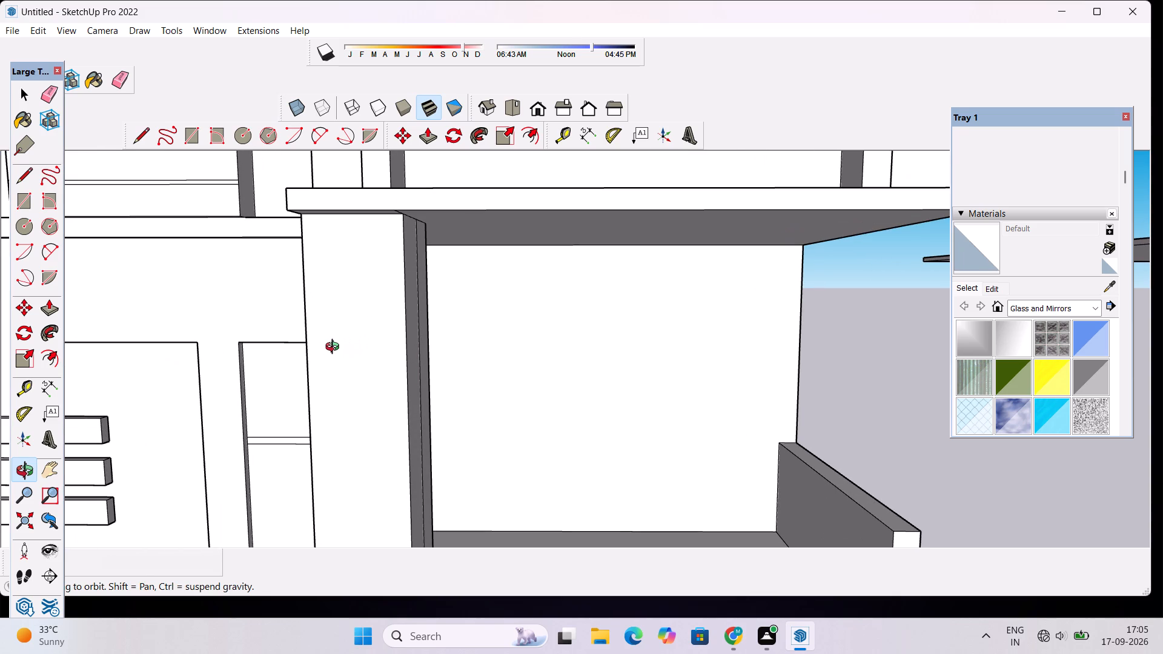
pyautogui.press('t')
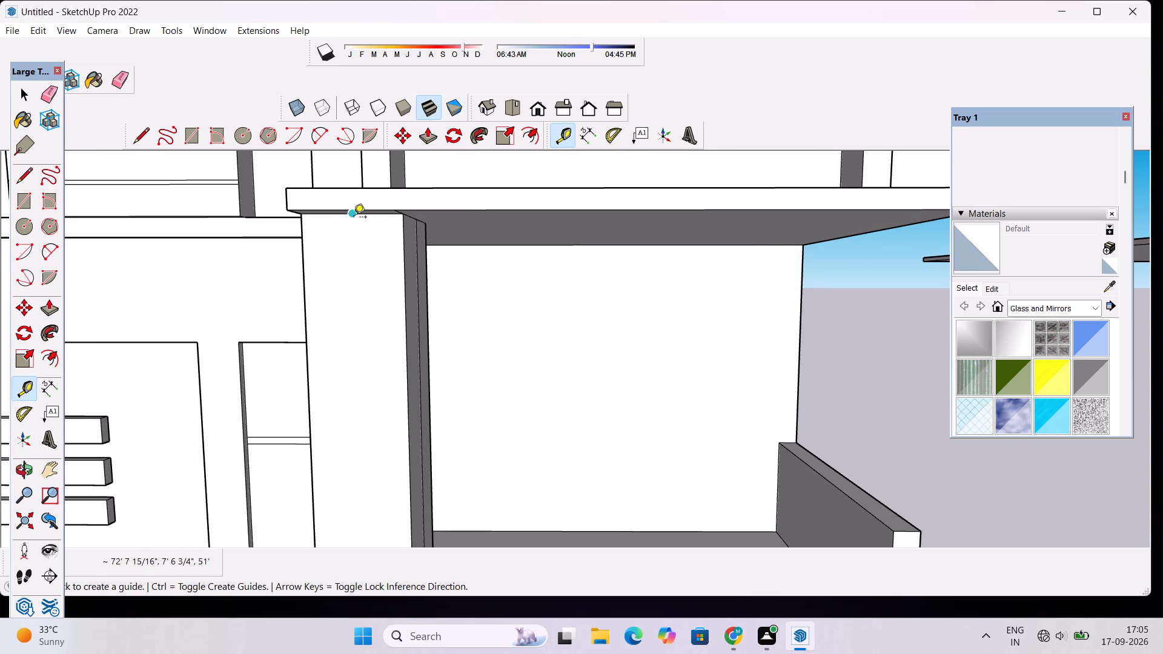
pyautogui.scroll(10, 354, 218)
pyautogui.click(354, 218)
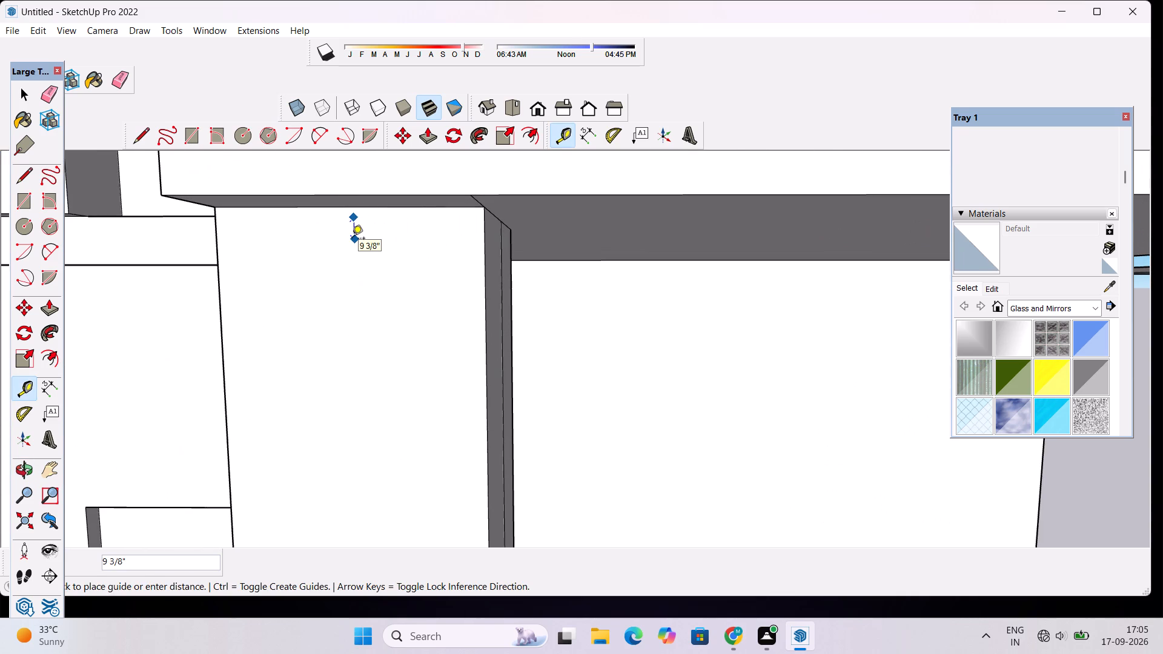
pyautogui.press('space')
# Place a horizontal guide on the porch column's front face, 14' below its top edge.
pyautogui.press('t')
pyautogui.click(359, 209)
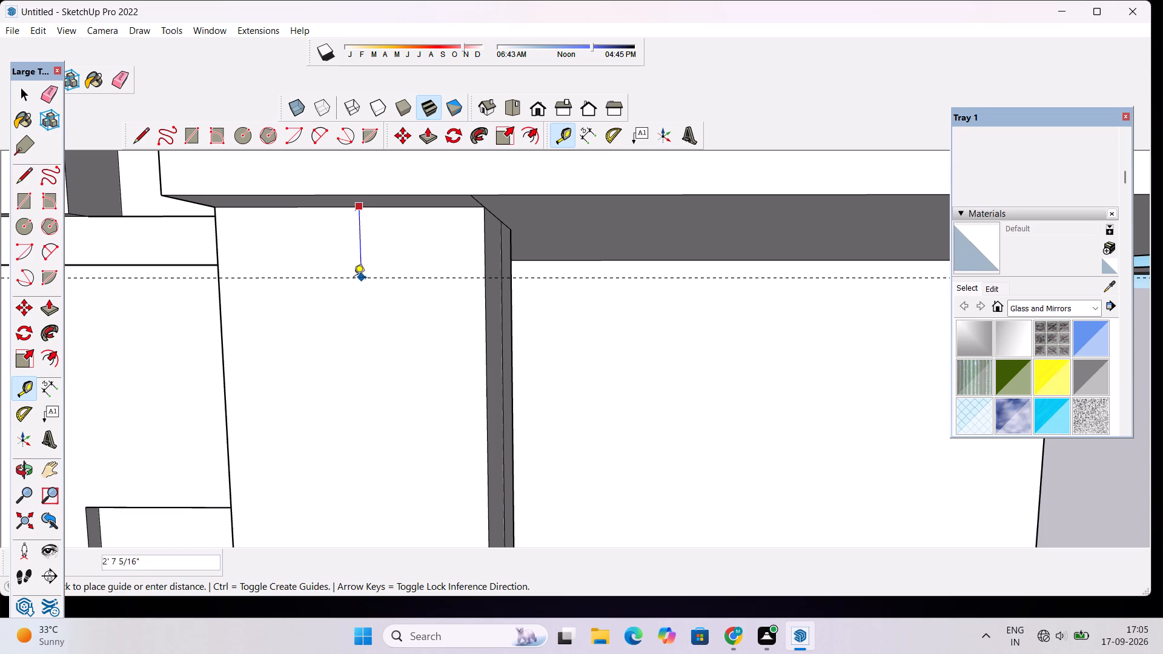
pyautogui.scroll(-6, 351, 253)
pyautogui.scroll(-6, 317, 299)
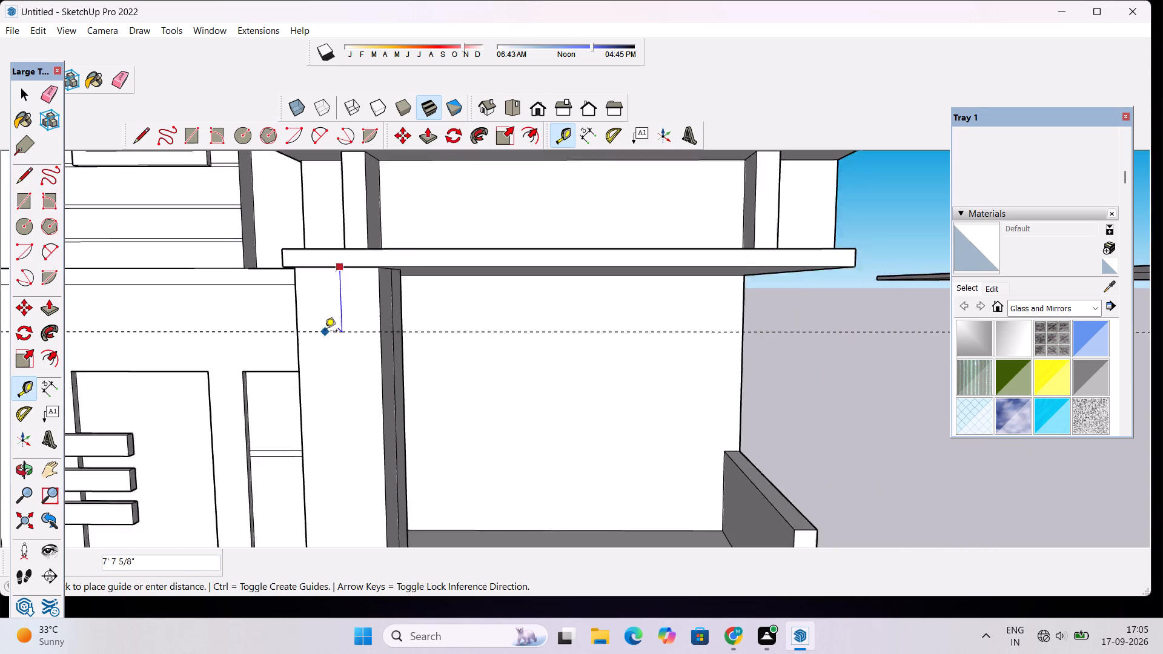
pyautogui.scroll(-5, 325, 332)
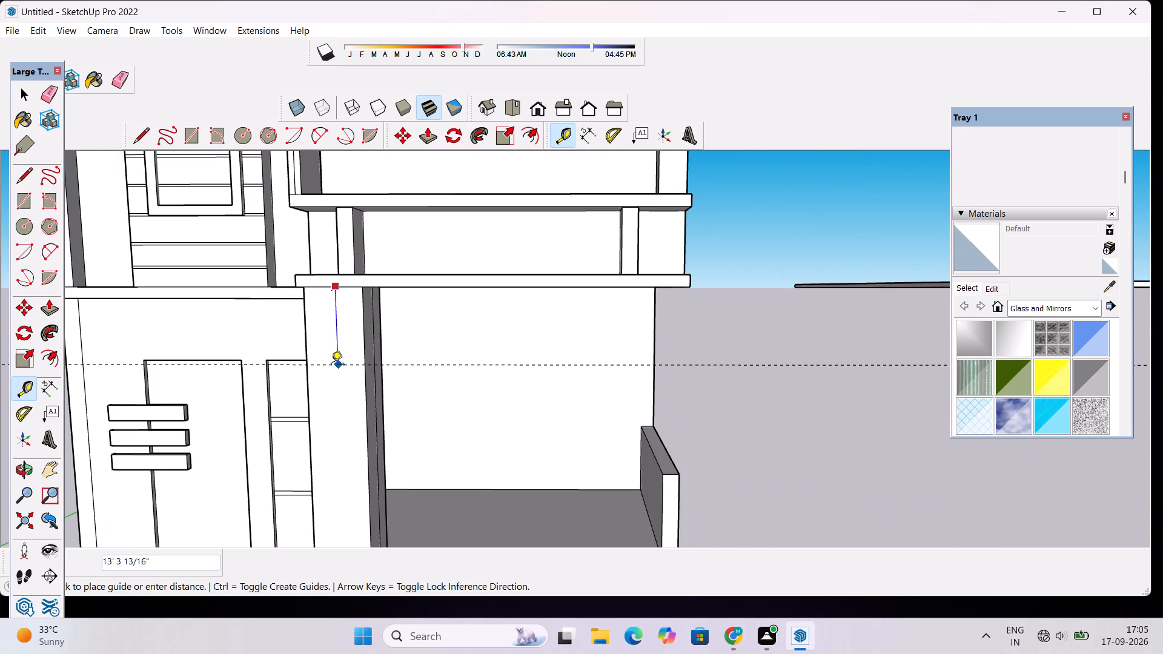
pyautogui.write("14'")
pyautogui.press('Return')
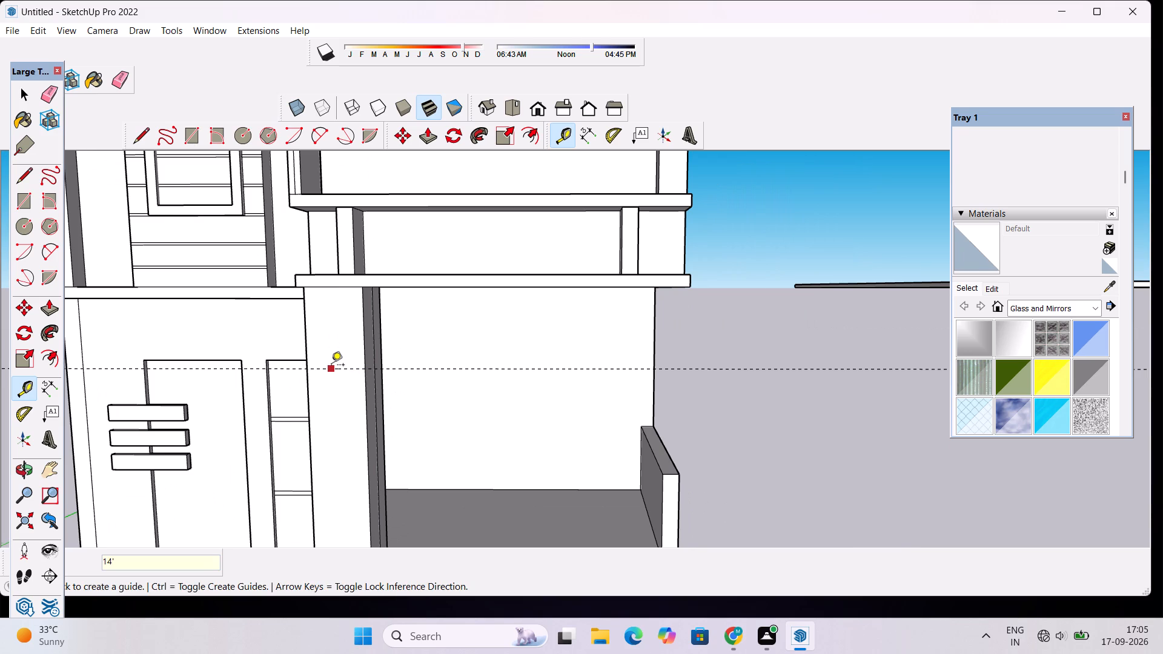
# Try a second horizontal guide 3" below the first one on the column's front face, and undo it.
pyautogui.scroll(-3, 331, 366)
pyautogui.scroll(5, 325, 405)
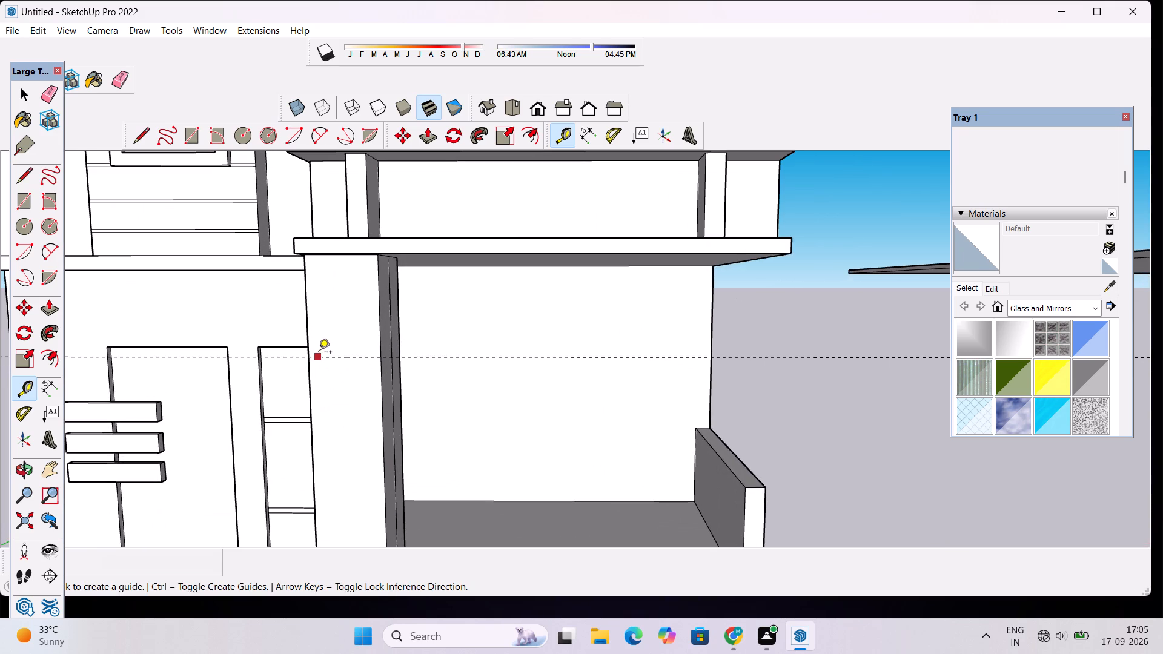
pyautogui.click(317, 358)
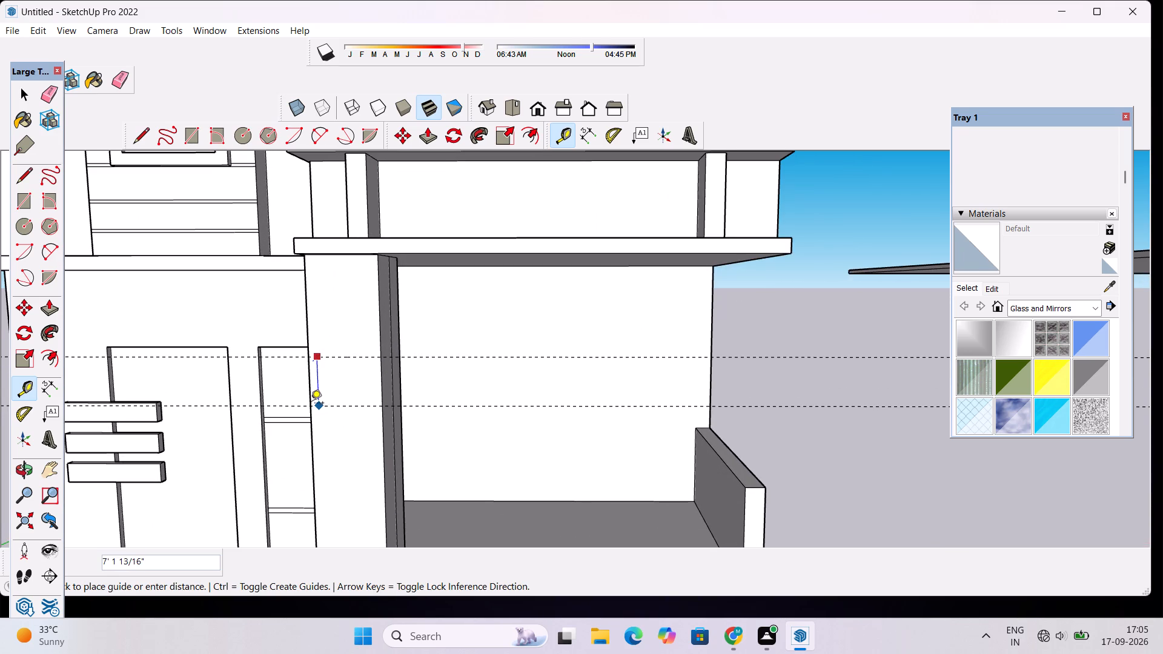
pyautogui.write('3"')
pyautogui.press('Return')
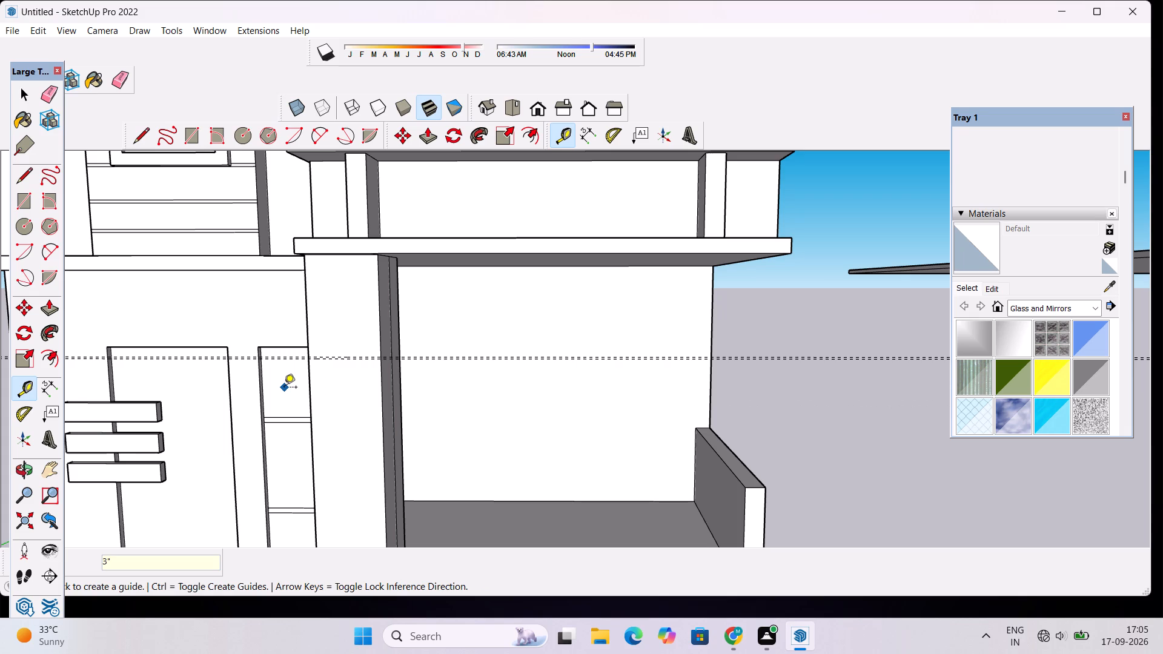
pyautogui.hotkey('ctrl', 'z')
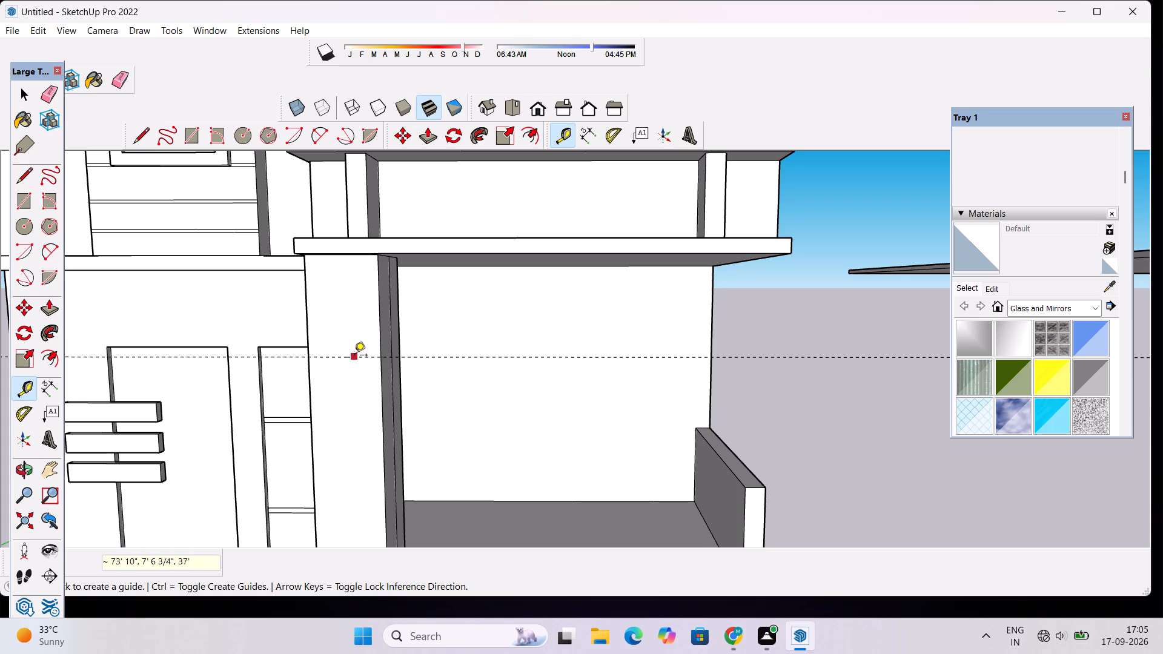
# Place a second horizontal guide 6" below the first one on the column's front face.
pyautogui.click(358, 357)
pyautogui.write('6"')
pyautogui.press('Return')
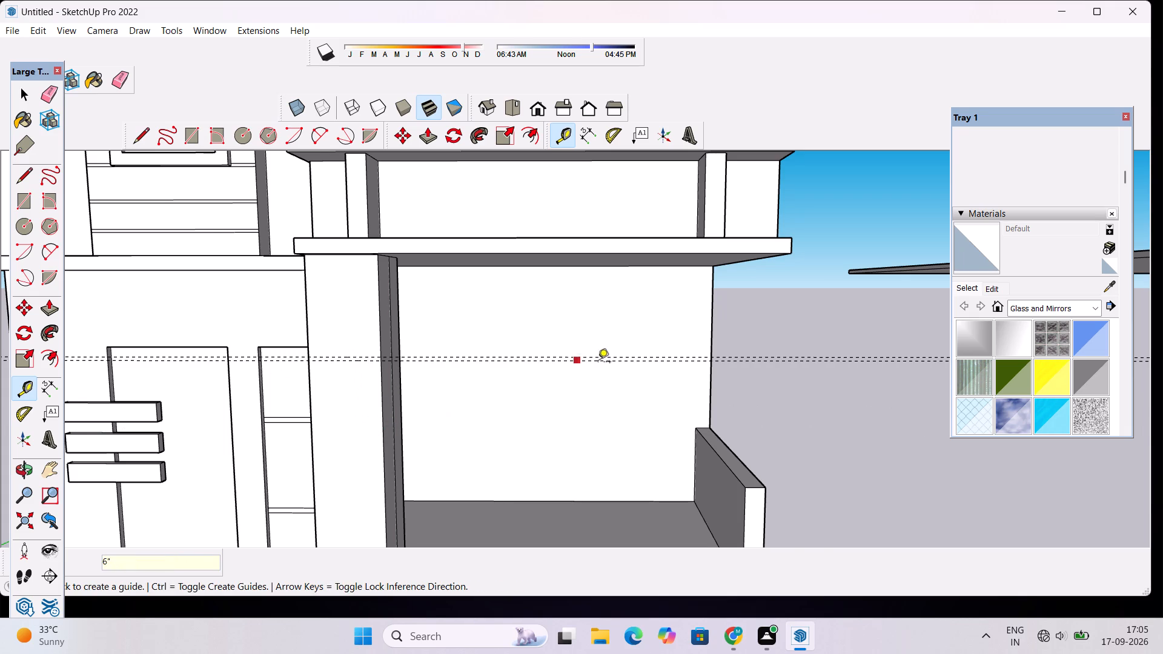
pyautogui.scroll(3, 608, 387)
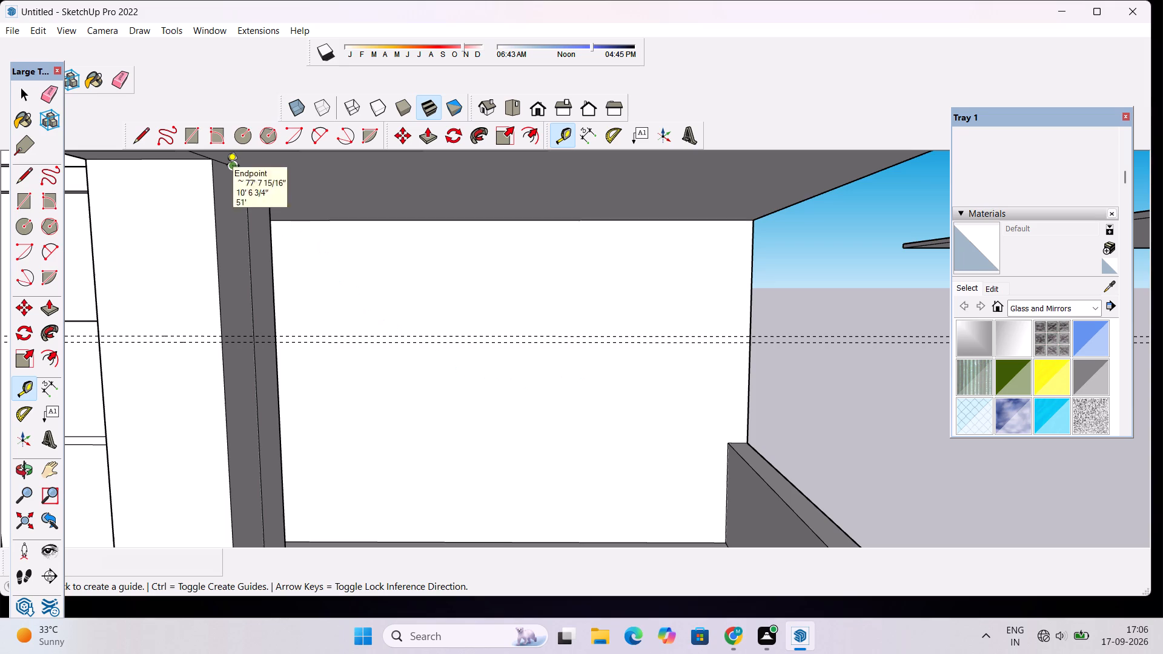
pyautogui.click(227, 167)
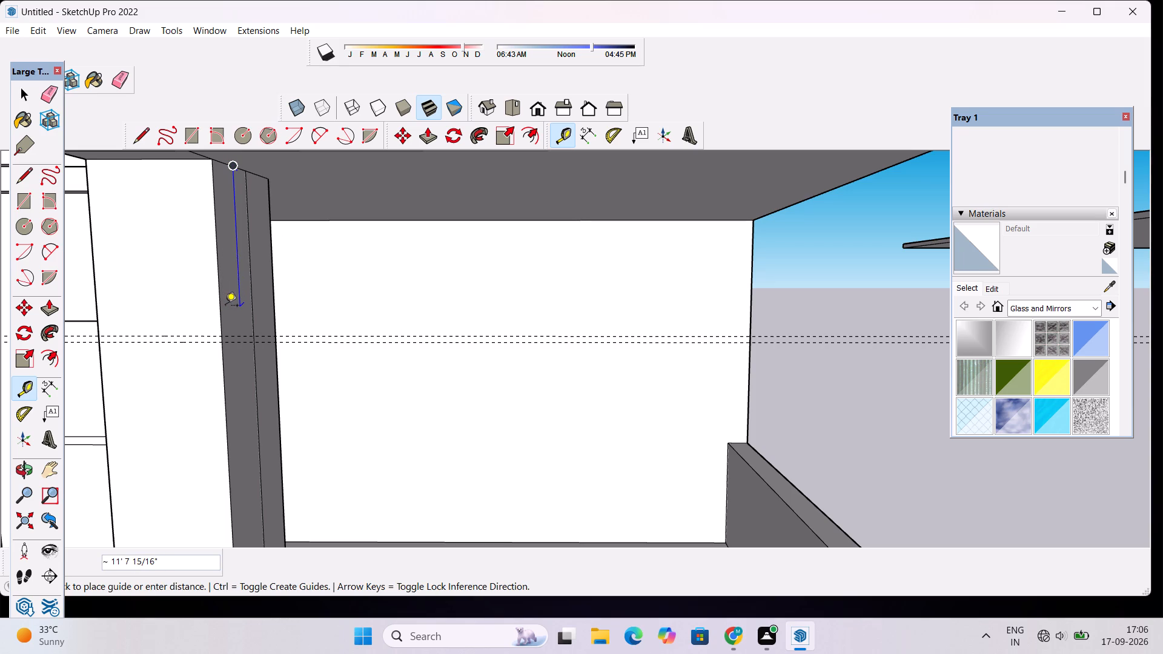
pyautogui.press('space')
# Add two guides across the column's porch-side face, the upper 14' below its top edge, level with the two front-face guides.
pyautogui.write('t')
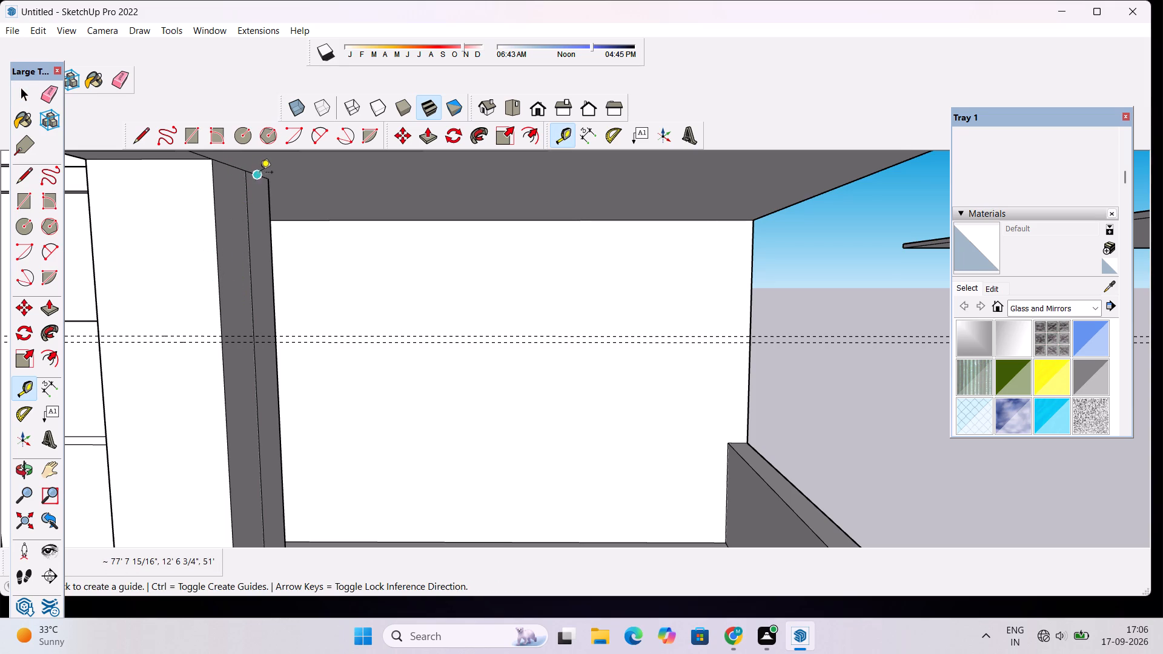
pyautogui.scroll(5, 260, 175)
pyautogui.click(250, 174)
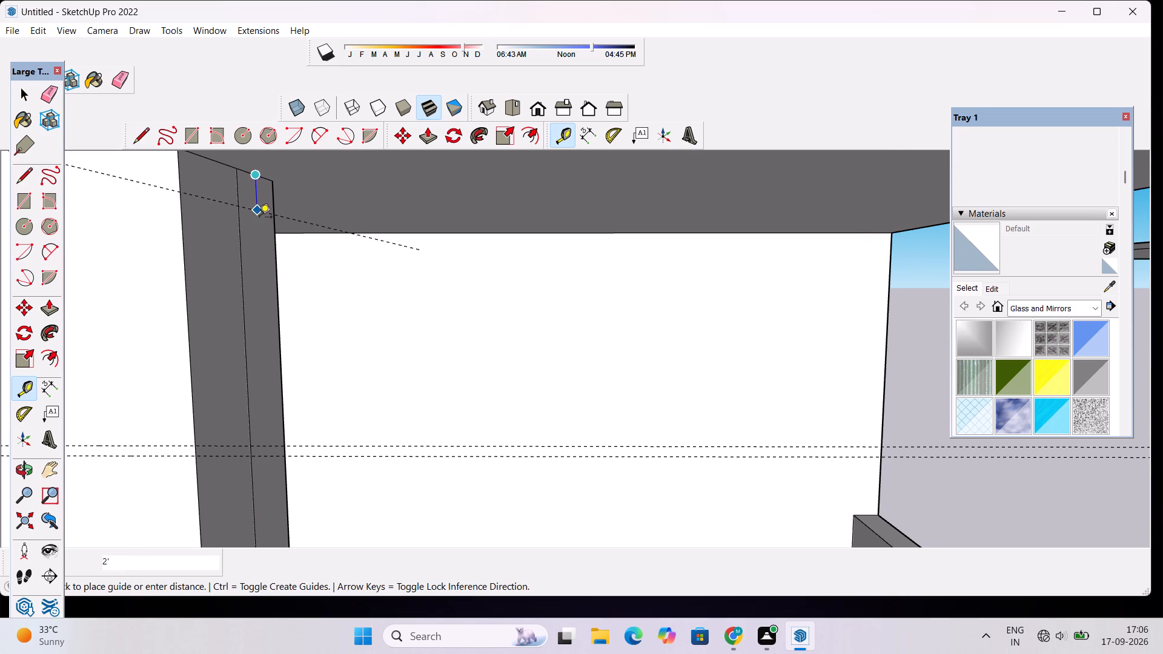
pyautogui.scroll(-7, 259, 218)
pyautogui.scroll(3, 239, 309)
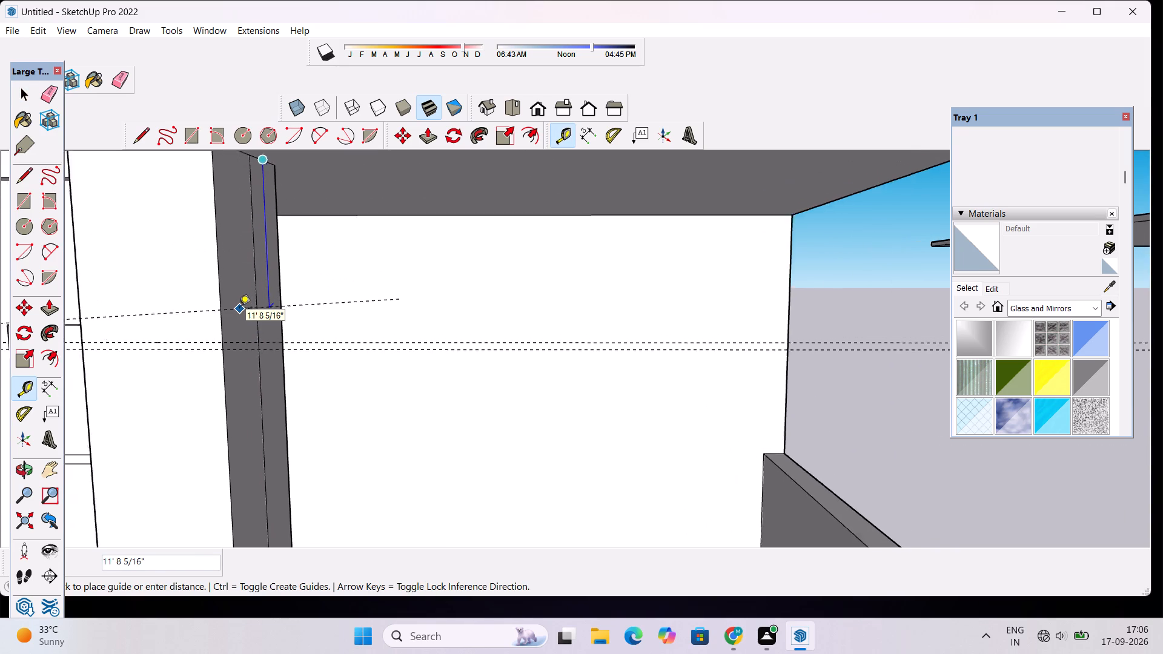
pyautogui.scroll(4, 239, 309)
pyautogui.click(219, 358)
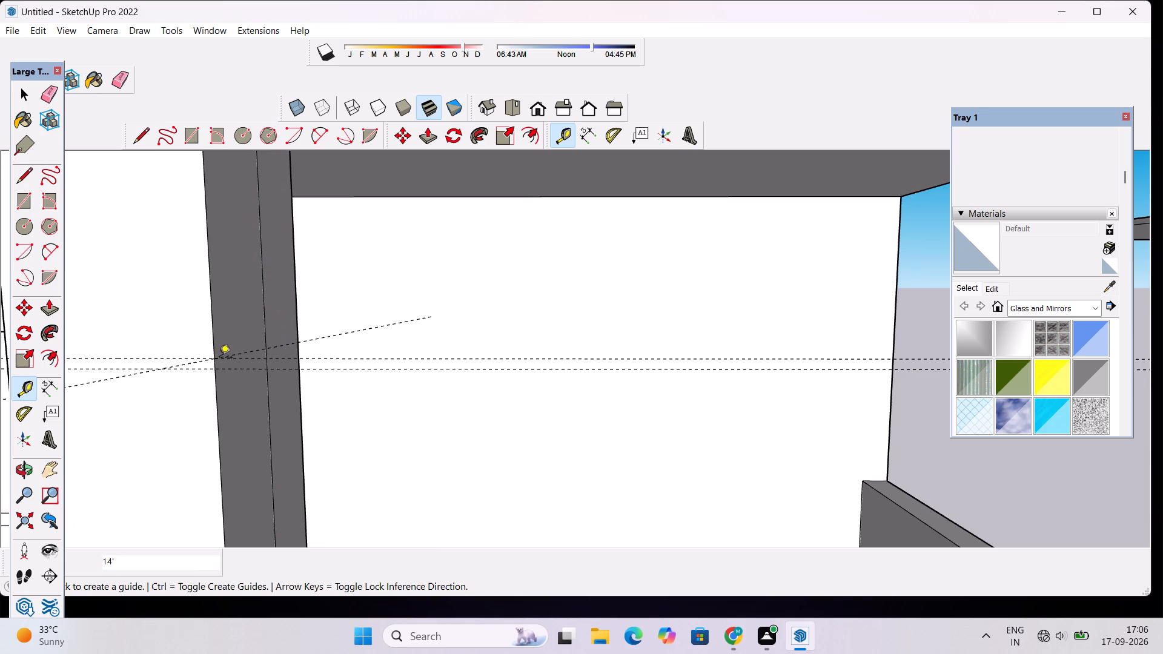
pyautogui.click(254, 348)
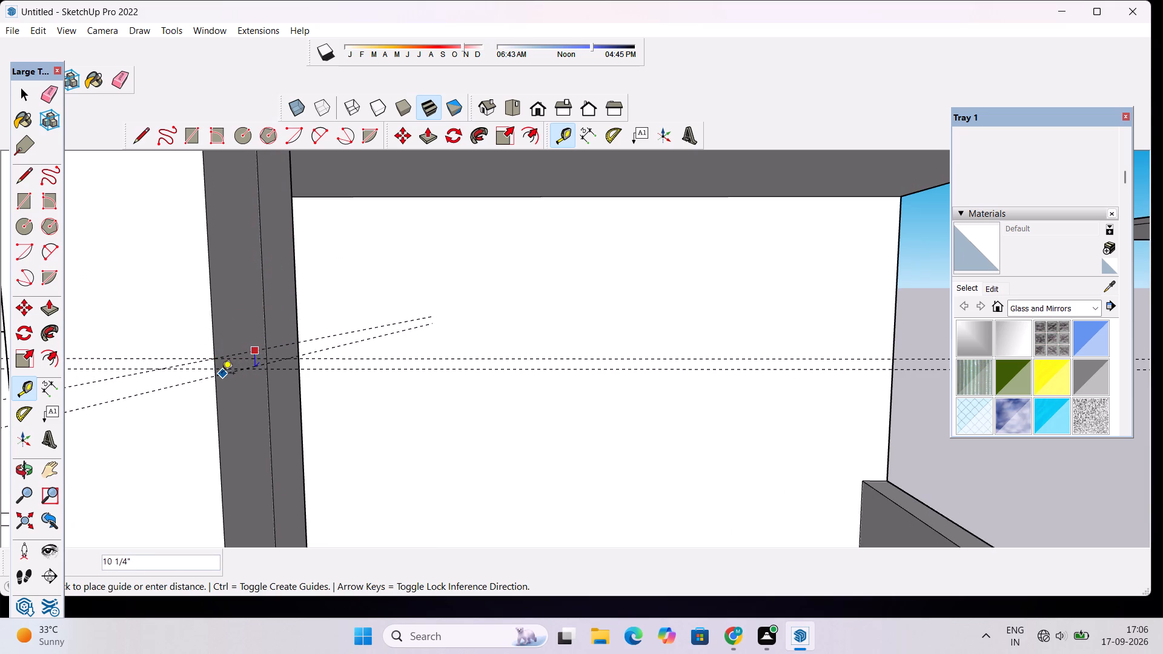
pyautogui.click(217, 372)
# Examine the guide pairs around the porch column from the front and the side.
pyautogui.scroll(-9, 318, 285)
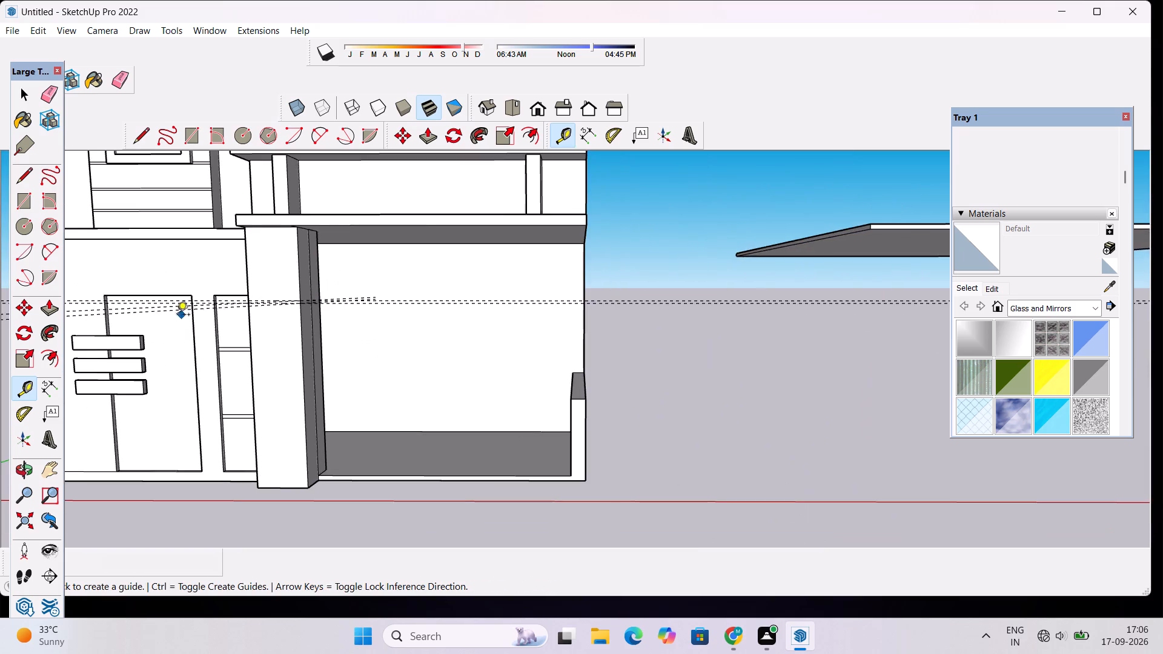
pyautogui.scroll(5, 174, 315)
pyautogui.scroll(4, 325, 296)
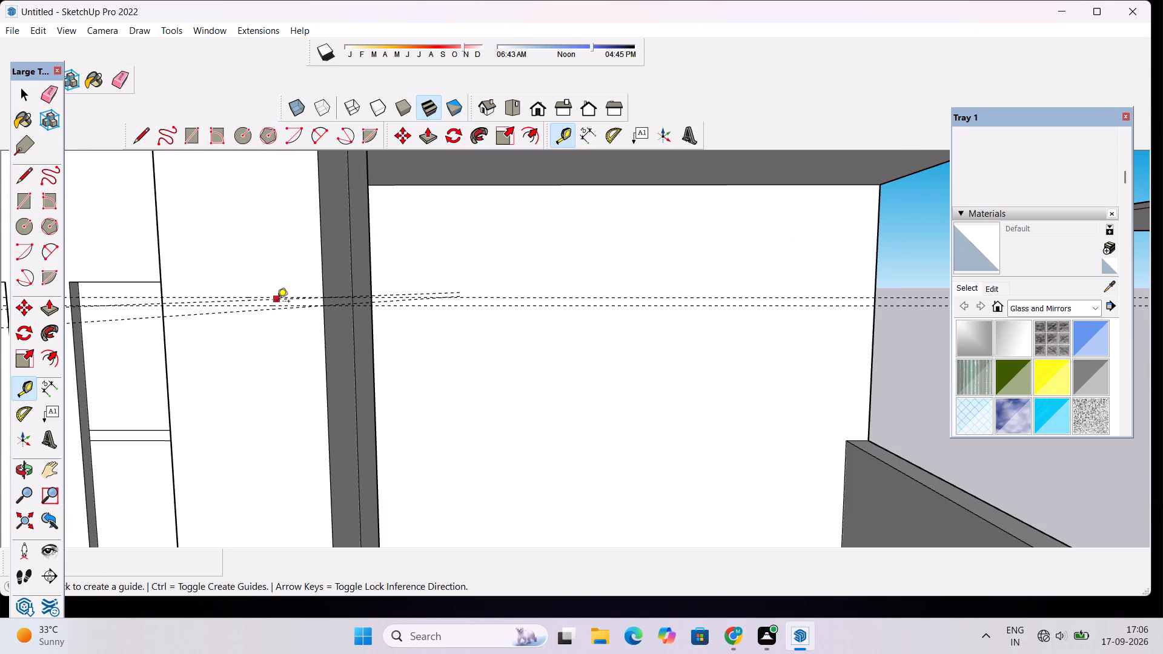
pyautogui.press('o')
pyautogui.moveTo(261, 303); pyautogui.dragTo(322, 303)
pyautogui.scroll(-5, 356, 299)
pyautogui.moveTo(357, 308); pyautogui.dragTo(323, 354)
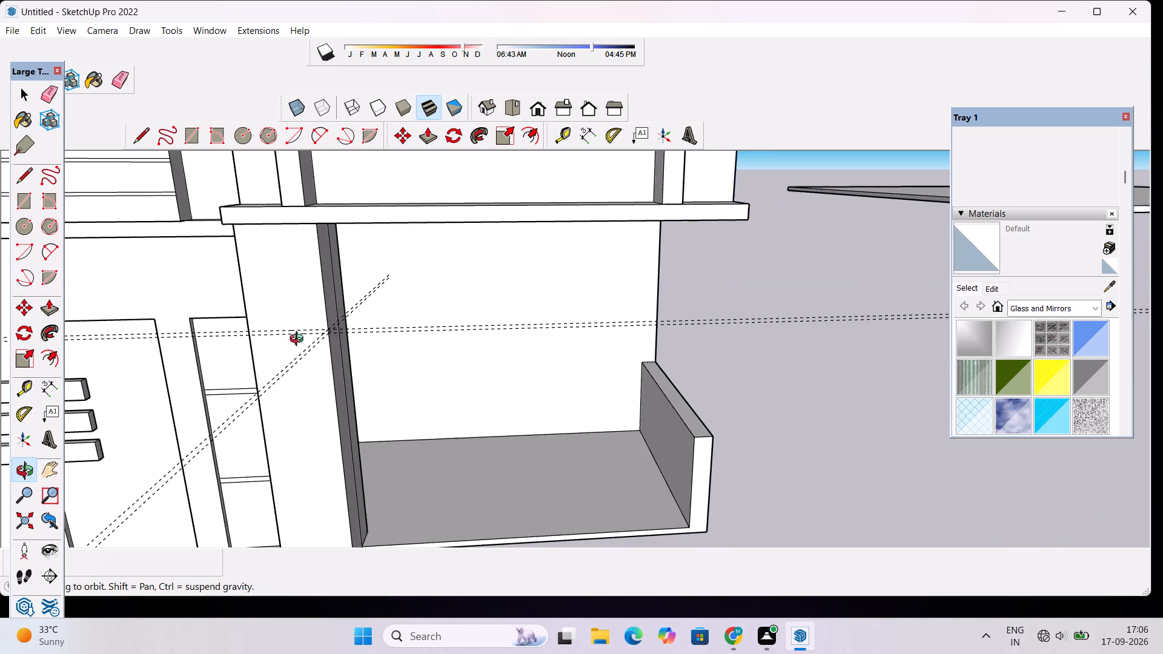
pyautogui.scroll(3, 267, 318)
pyautogui.keyDown('shift'); pyautogui.moveTo(251, 310); pyautogui.dragTo(313, 272); pyautogui.keyUp('shift')
pyautogui.scroll(-3, 315, 272)
pyautogui.moveTo(356, 332); pyautogui.dragTo(332, 358)
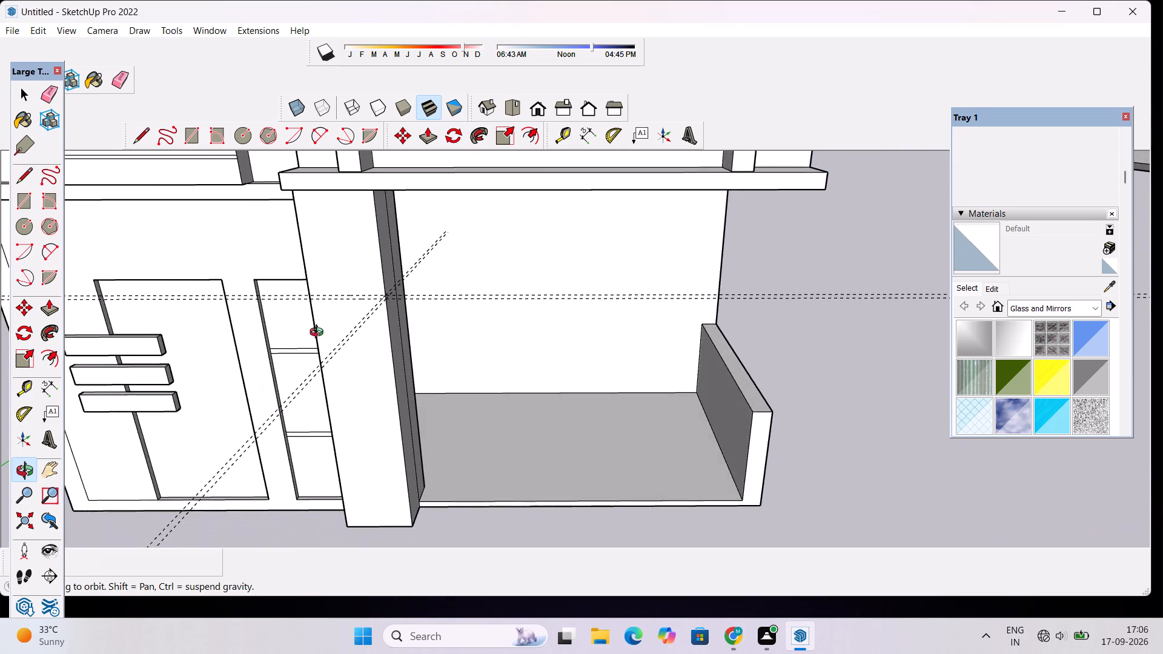
pyautogui.scroll(8, 316, 320)
pyautogui.click(383, 309)
pyautogui.moveTo(373, 311); pyautogui.dragTo(425, 303)
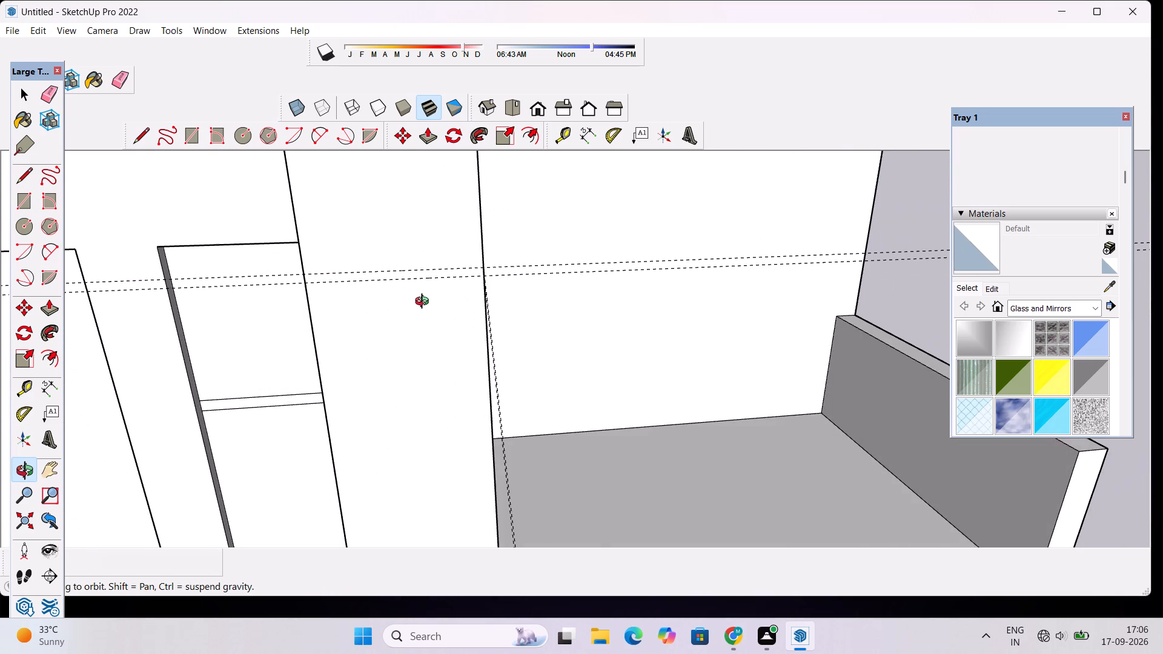
# Draw two 10' lines edge to edge across the porch column's front face, along the upper and lower guides.
pyautogui.moveTo(425, 303); pyautogui.dragTo(437, 326)
pyautogui.scroll(1, 366, 320)
pyautogui.moveTo(366, 320); pyautogui.dragTo(379, 317)
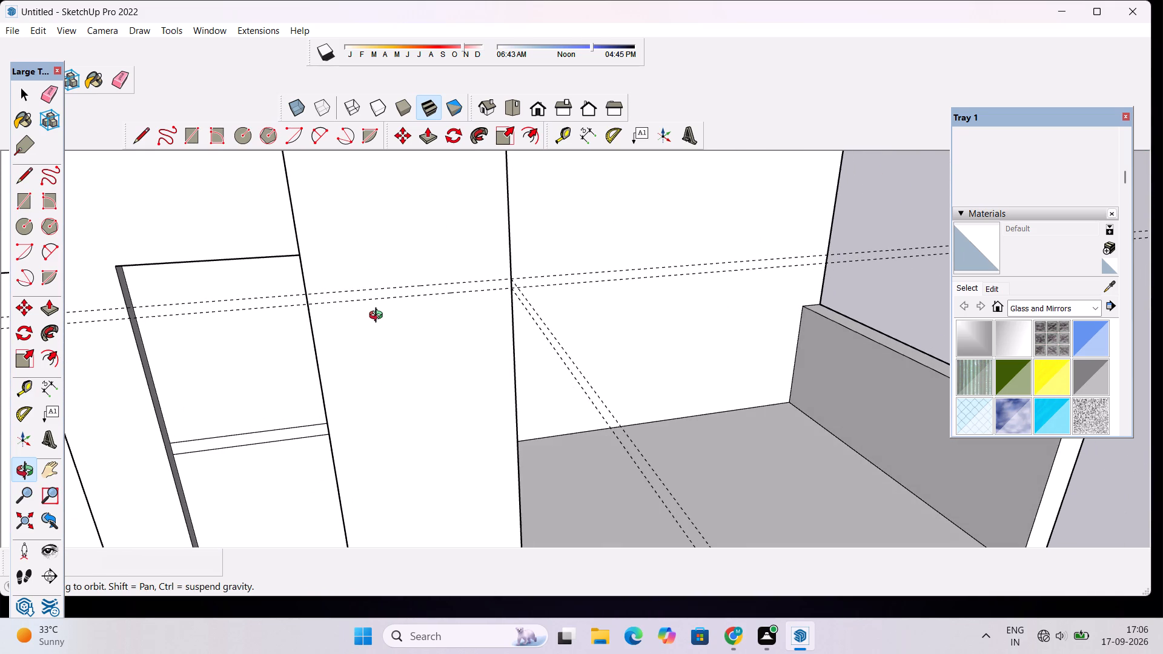
pyautogui.press('l')
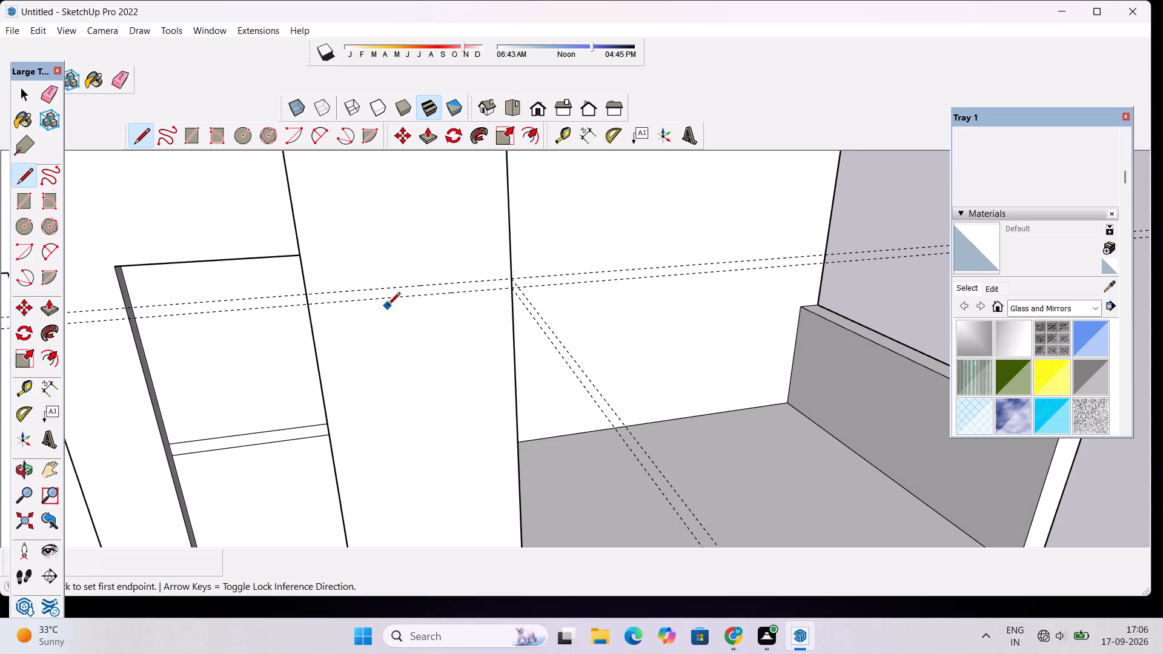
pyautogui.scroll(2, 314, 306)
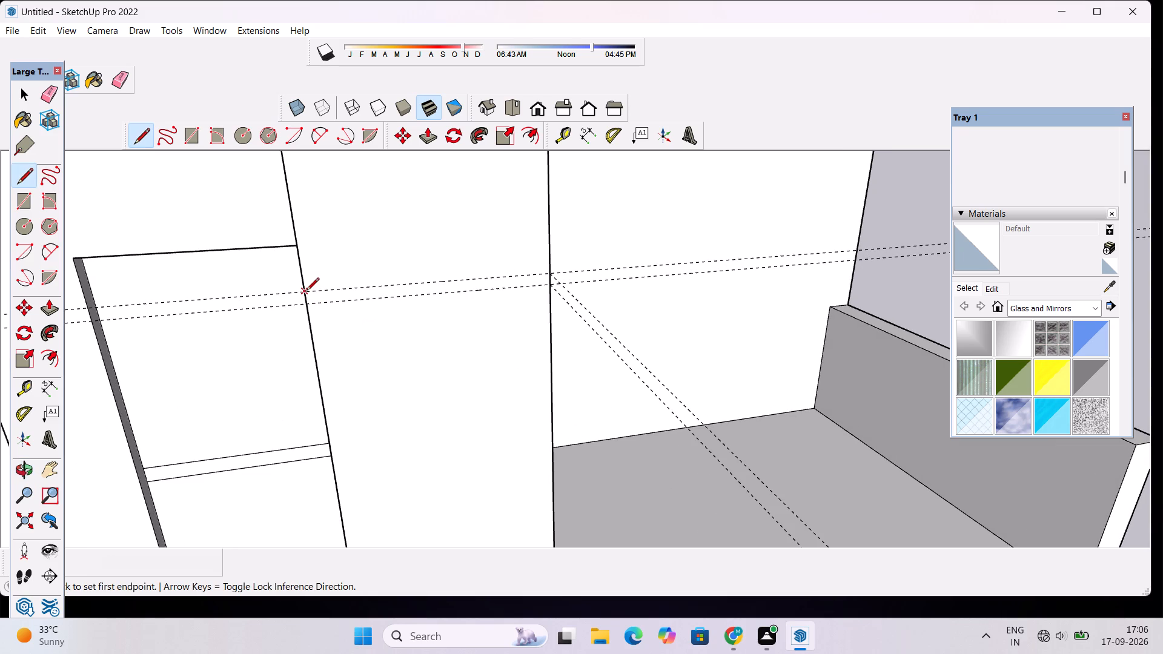
pyautogui.click(306, 291)
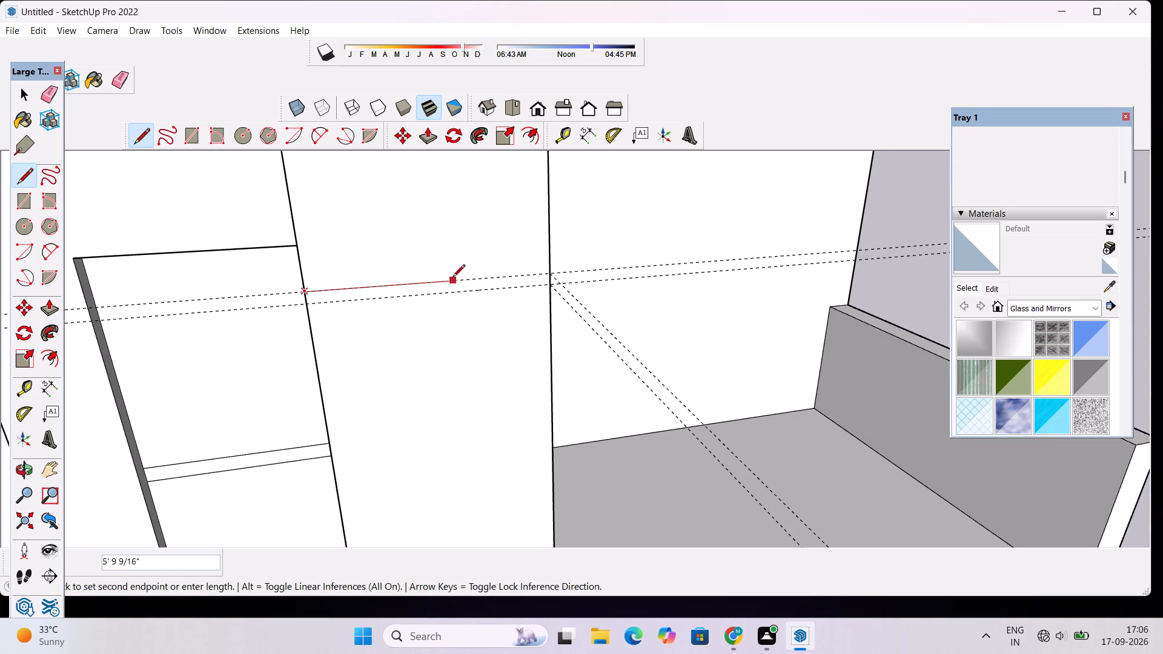
pyautogui.click(551, 275)
pyautogui.click(308, 305)
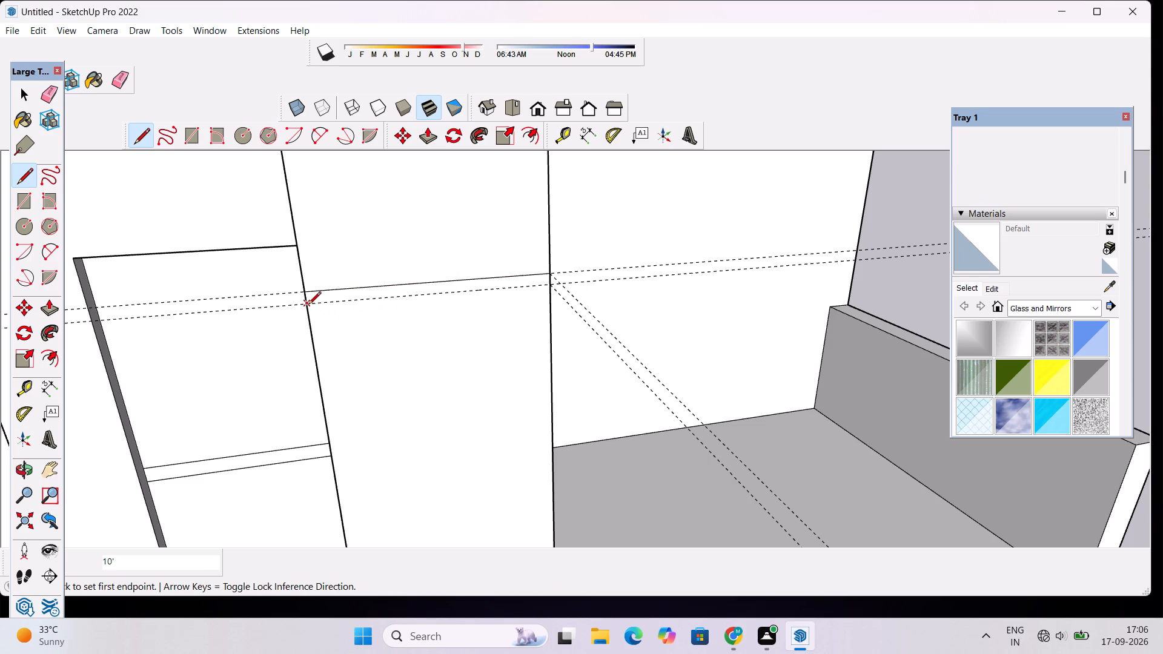
pyautogui.click(551, 285)
# Continue the band around the porch column with two 9' lines along the guides on its porch-side face.
pyautogui.press('o')
pyautogui.moveTo(576, 301); pyautogui.dragTo(422, 328)
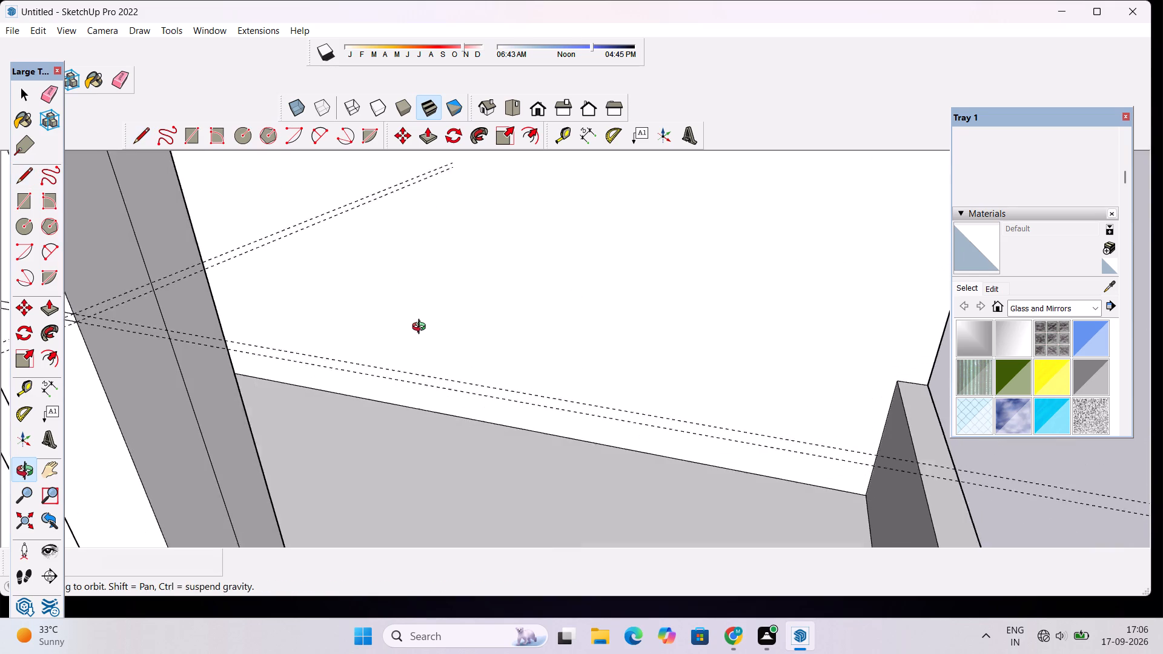
pyautogui.moveTo(422, 328); pyautogui.dragTo(416, 326)
pyautogui.press('l')
pyautogui.scroll(-3, 306, 313)
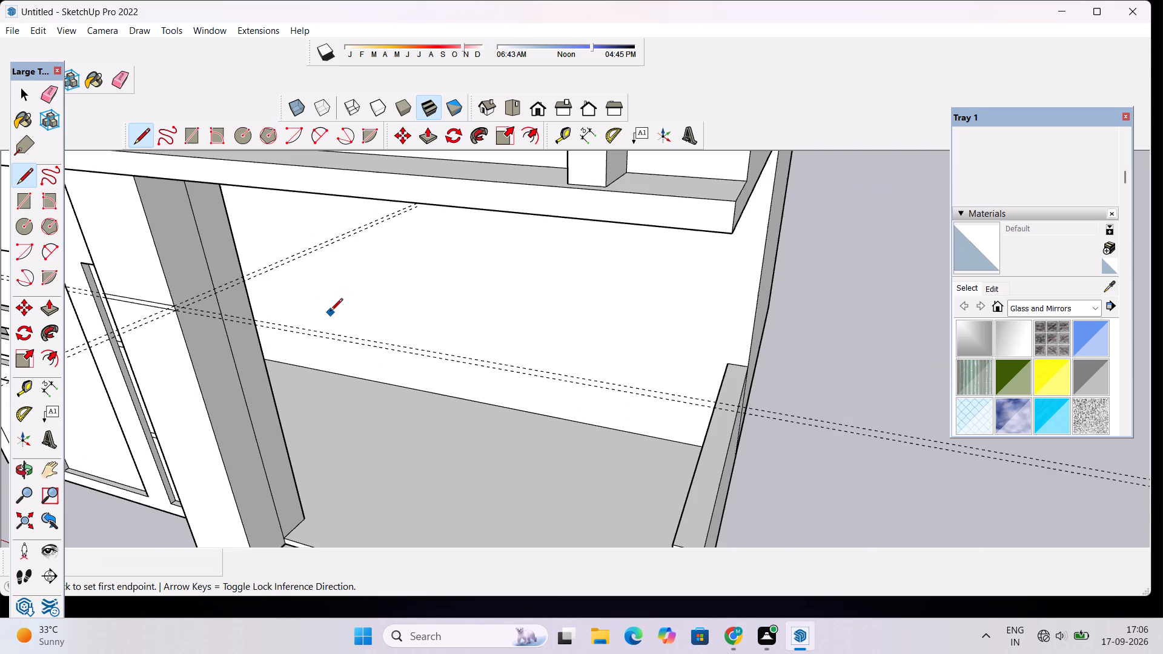
pyautogui.scroll(10, 167, 306)
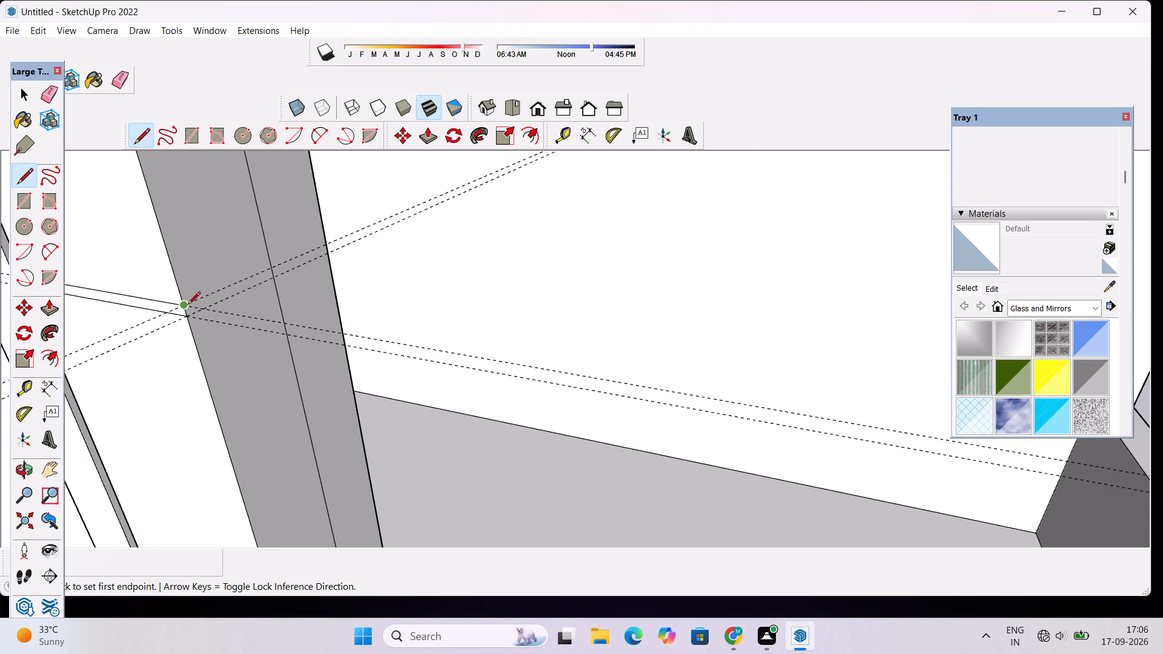
pyautogui.click(182, 306)
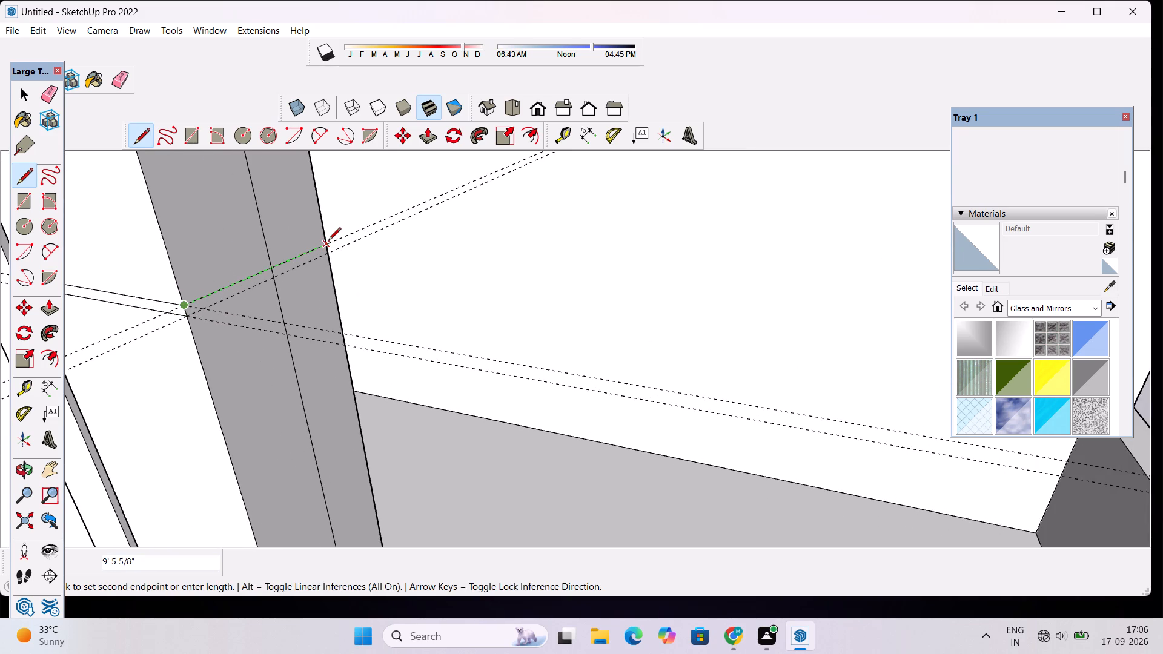
pyautogui.click(328, 242)
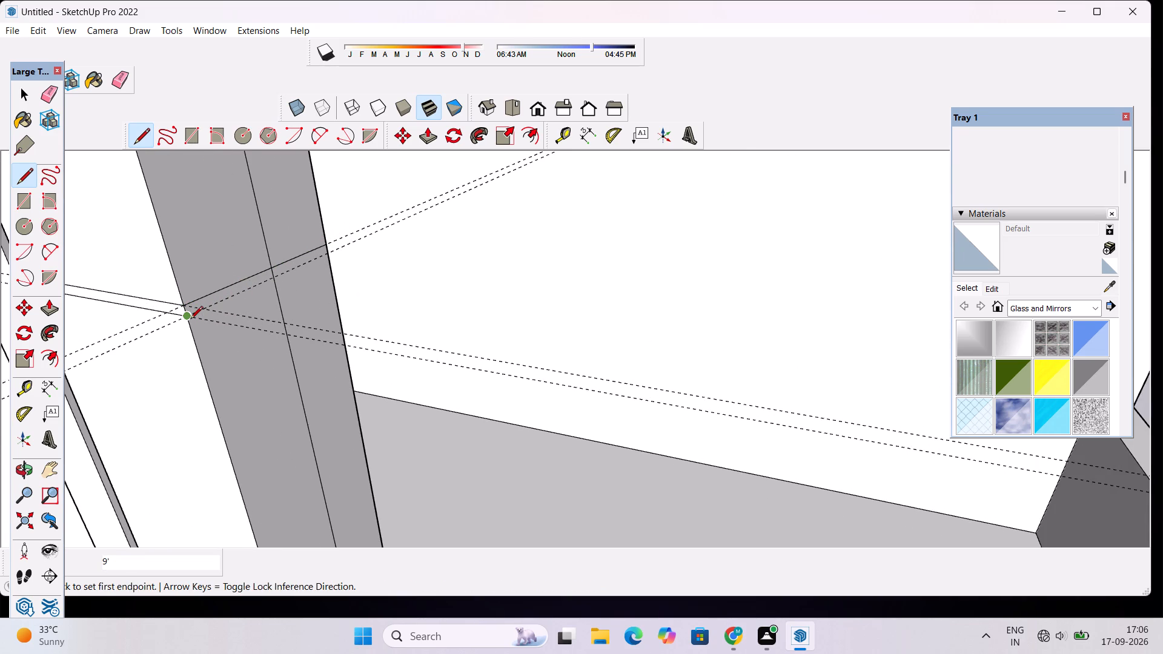
pyautogui.scroll(8, 190, 320)
pyautogui.click(186, 312)
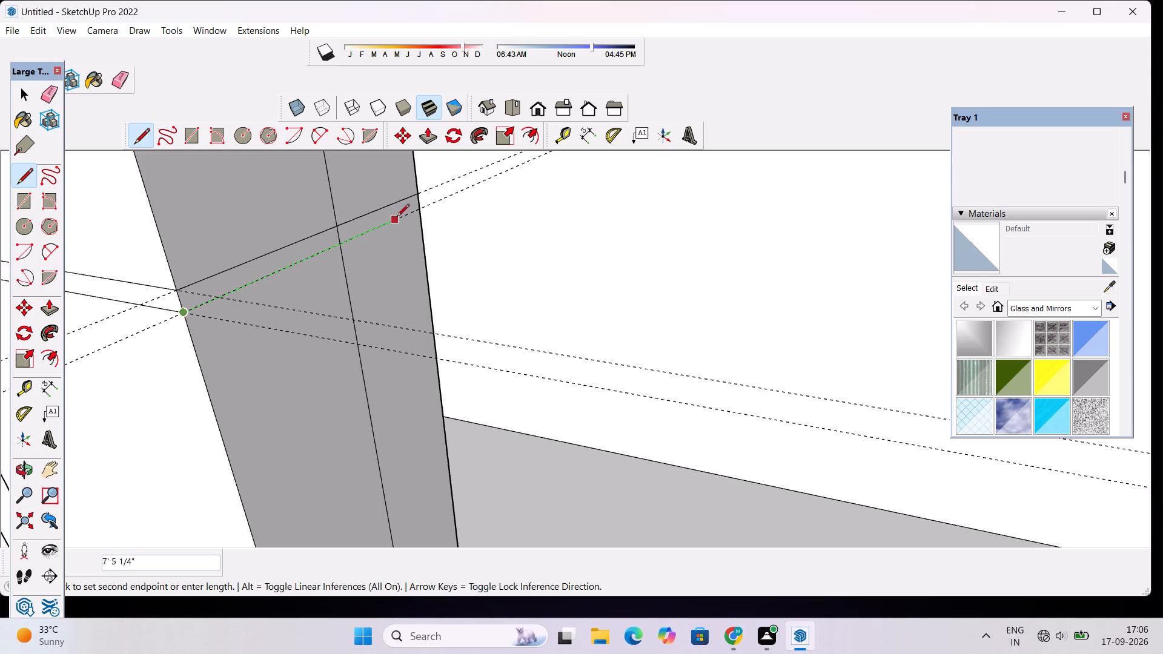
pyautogui.click(420, 209)
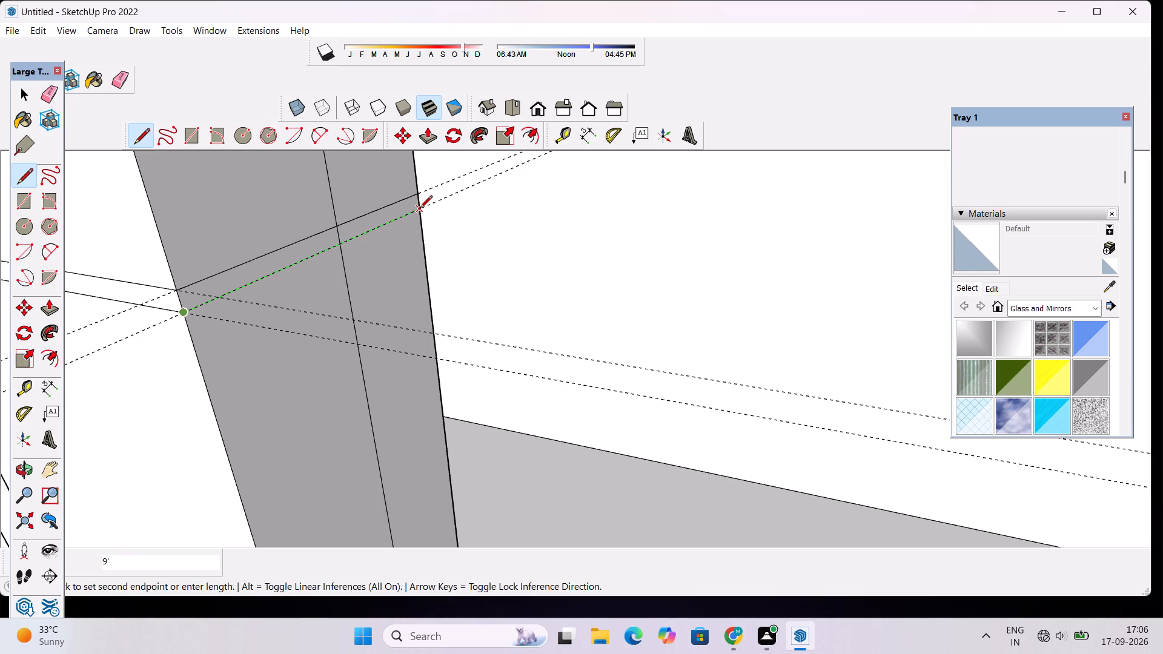
# Erase the front-face and side-face guide pairs, keeping the band lines on the porch column.
pyautogui.scroll(-8, 420, 209)
pyautogui.press('space')
pyautogui.write('e')
pyautogui.scroll(-11, 417, 201)
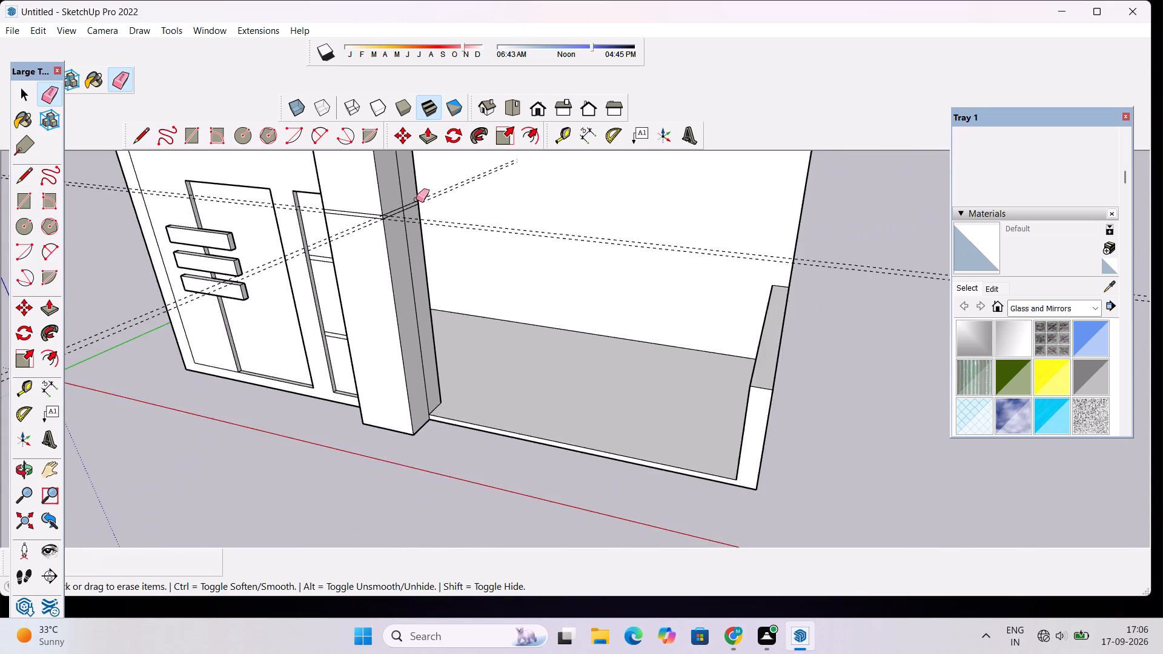
pyautogui.scroll(-4, 416, 199)
pyautogui.moveTo(179, 179); pyautogui.dragTo(179, 197)
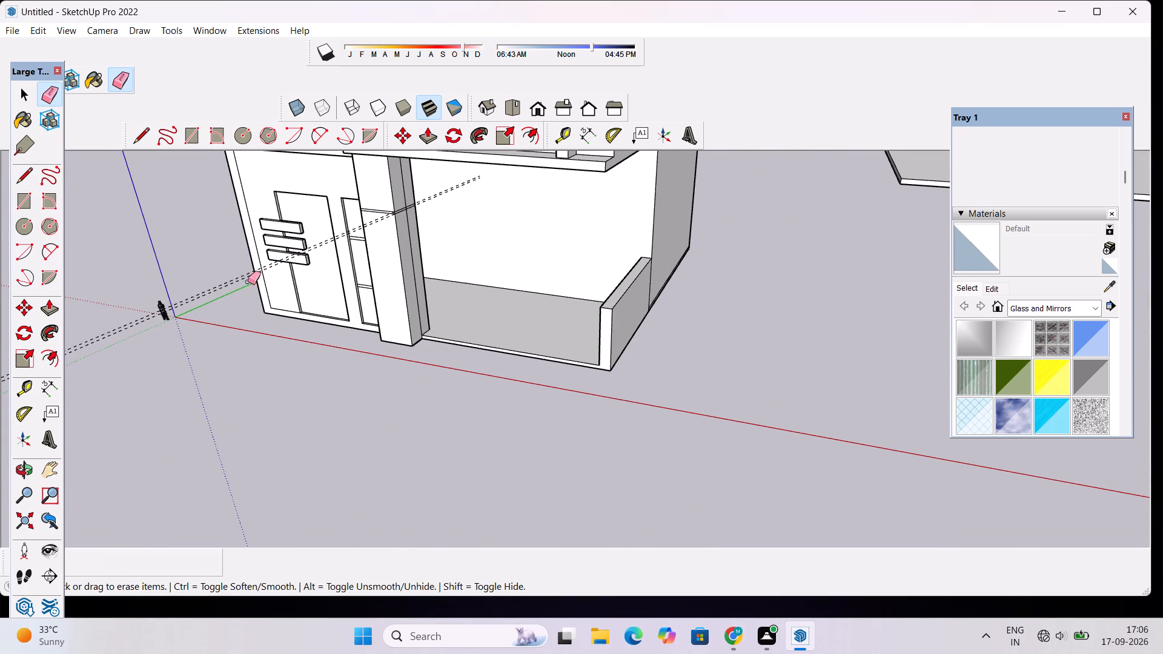
pyautogui.moveTo(223, 268); pyautogui.dragTo(225, 285)
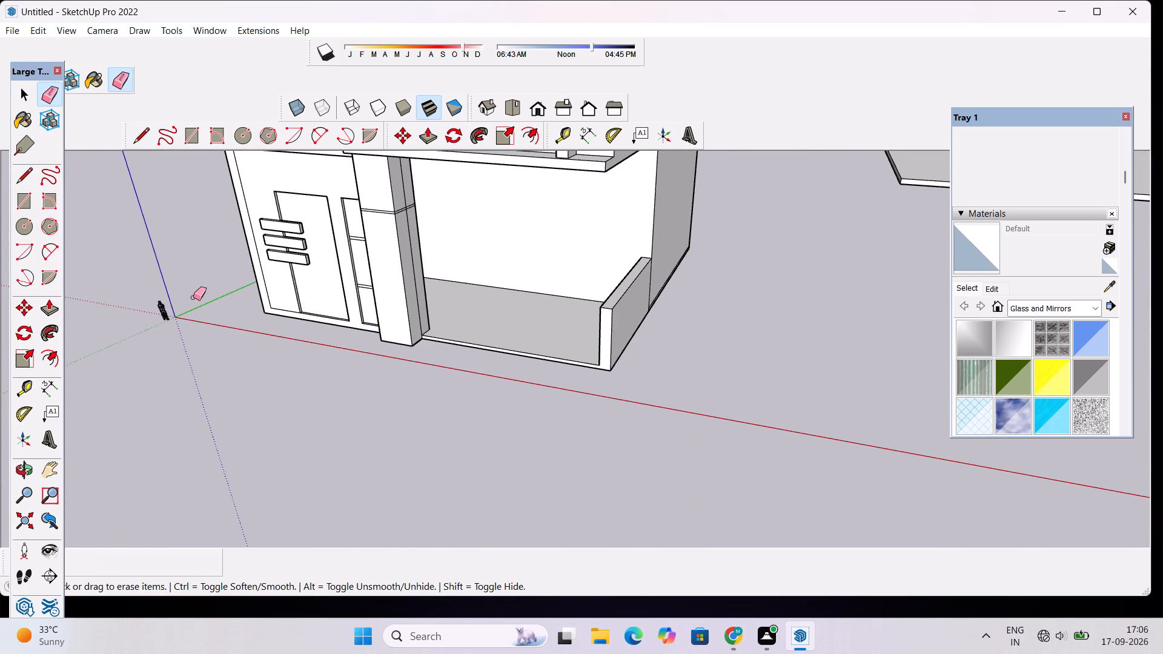
# Examine the whole building facade from the front, below, above and the side, including the upper-floor details.
pyautogui.press('o')
pyautogui.scroll(-3, 199, 282)
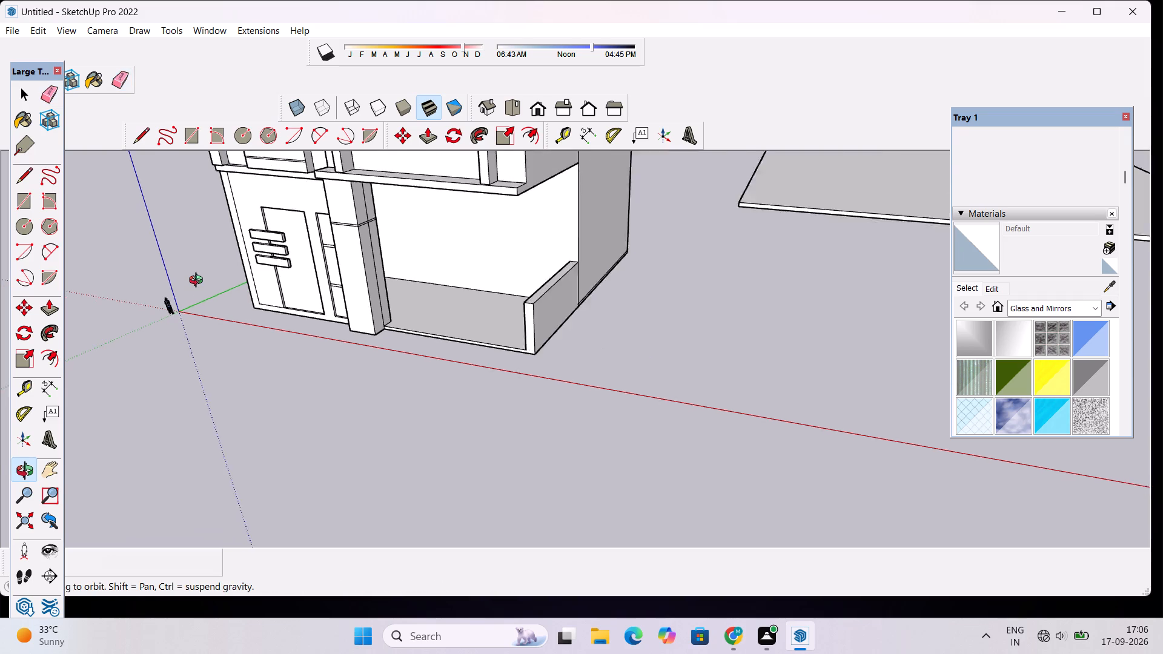
pyautogui.scroll(-6, 199, 282)
pyautogui.moveTo(108, 329); pyautogui.dragTo(257, 247)
pyautogui.scroll(-4, 270, 264)
pyautogui.moveTo(274, 339); pyautogui.dragTo(233, 283)
pyautogui.keyDown('shift'); pyautogui.moveTo(234, 281); pyautogui.dragTo(250, 296); pyautogui.keyUp('shift')
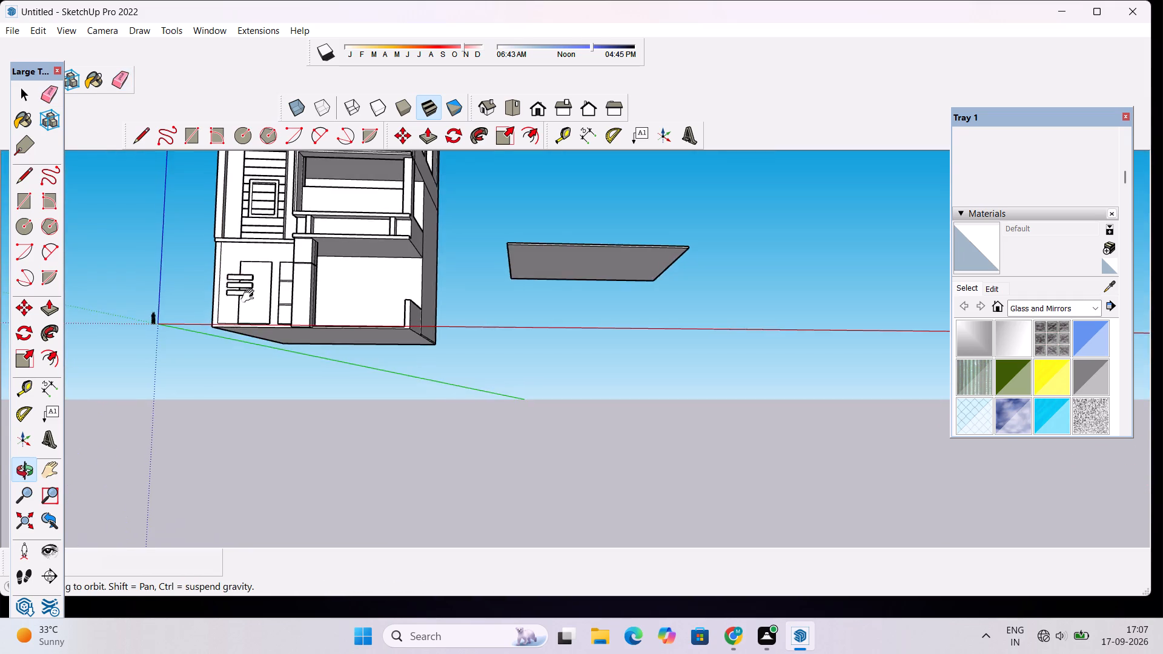
pyautogui.keyDown('shift'); pyautogui.moveTo(250, 296); pyautogui.dragTo(297, 363); pyautogui.keyUp('shift')
pyautogui.scroll(2, 294, 348)
pyautogui.moveTo(271, 349); pyautogui.dragTo(377, 359)
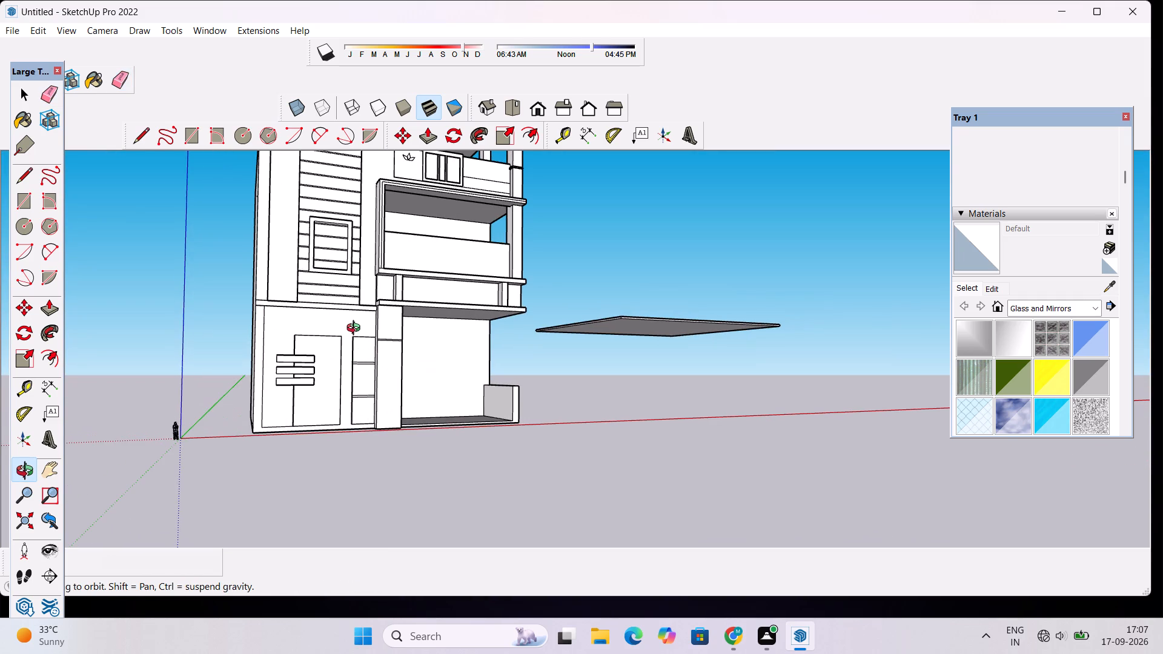
pyautogui.scroll(-4, 332, 324)
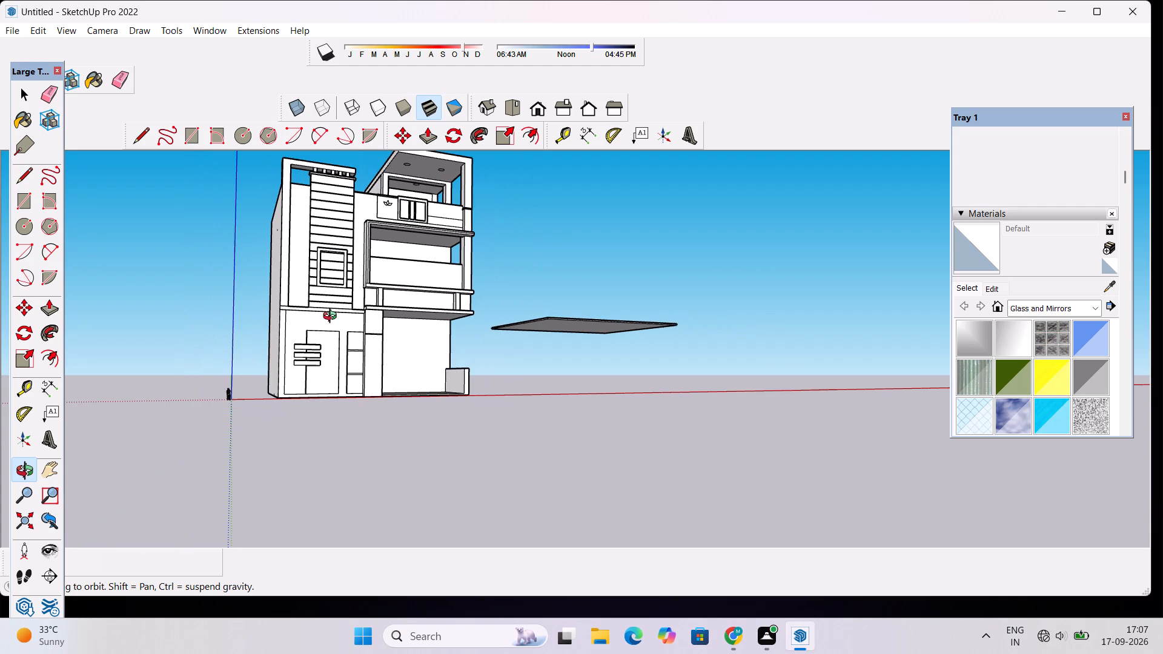
pyautogui.keyDown('shift'); pyautogui.moveTo(333, 317); pyautogui.dragTo(326, 371); pyautogui.keyUp('shift')
pyautogui.scroll(-3, 324, 370)
pyautogui.moveTo(376, 347); pyautogui.dragTo(359, 460)
pyautogui.scroll(2, 357, 323)
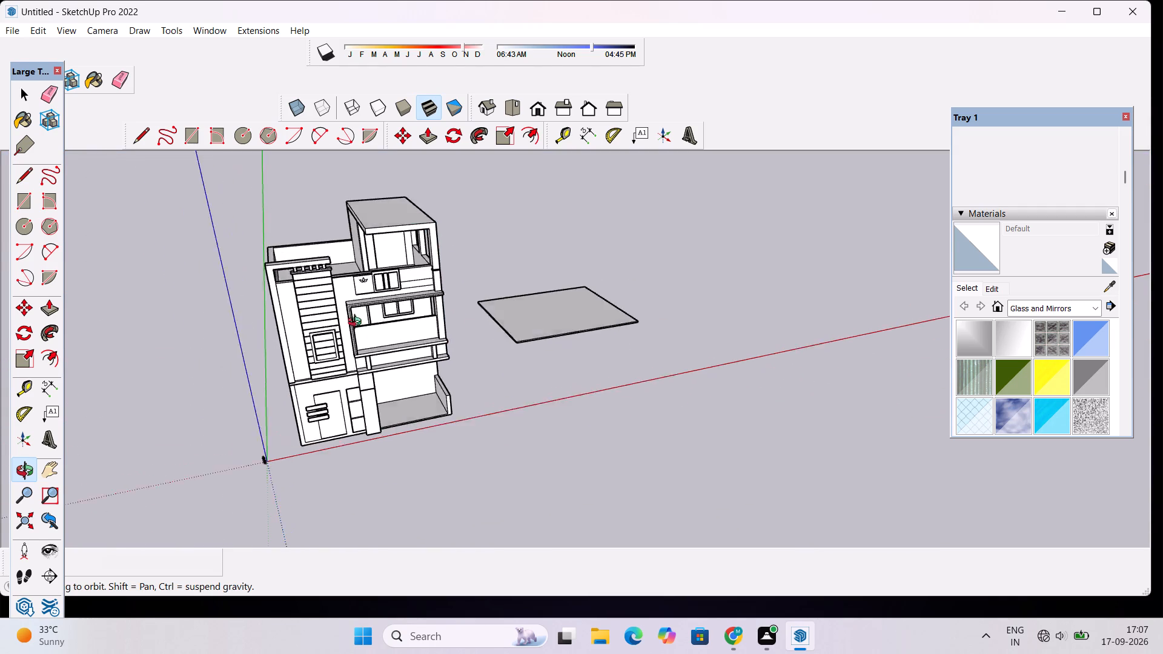
pyautogui.scroll(2, 357, 323)
pyautogui.moveTo(485, 406); pyautogui.dragTo(386, 347)
pyautogui.moveTo(331, 293); pyautogui.dragTo(402, 255)
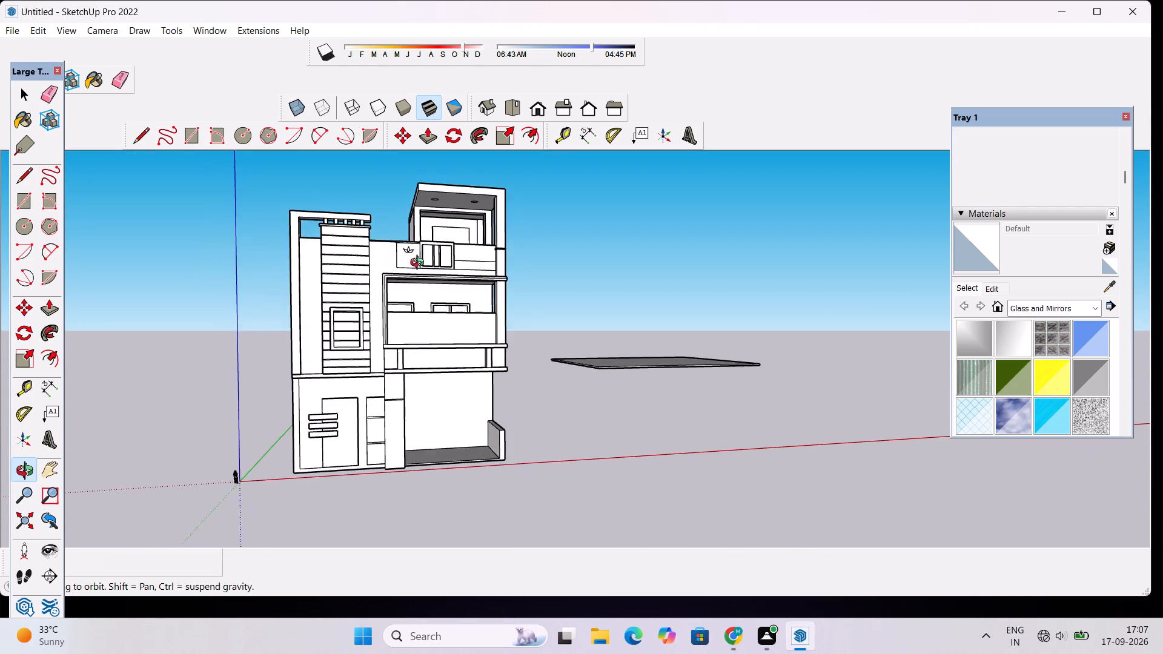
pyautogui.scroll(9, 420, 264)
pyautogui.keyDown('shift'); pyautogui.moveTo(420, 264); pyautogui.dragTo(415, 323); pyautogui.keyUp('shift')
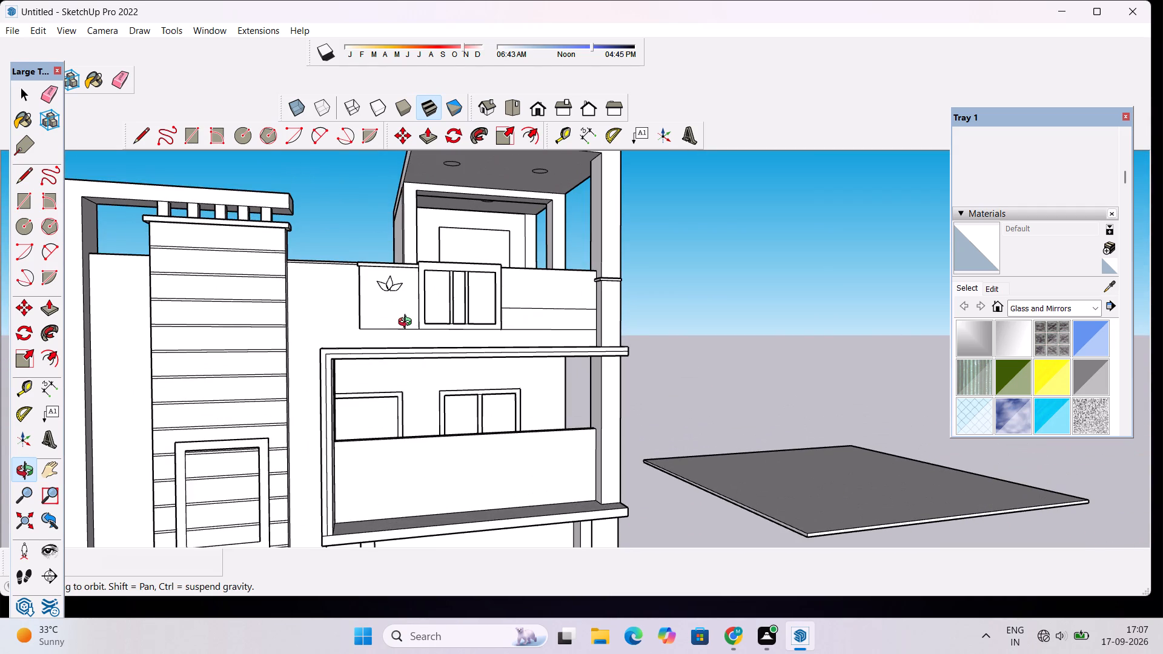
pyautogui.scroll(-2, 408, 323)
pyautogui.keyDown('shift'); pyautogui.moveTo(408, 322); pyautogui.dragTo(398, 344); pyautogui.keyUp('shift')
pyautogui.keyDown('shift'); pyautogui.scroll(-3, 398, 344); pyautogui.keyUp('shift')
pyautogui.moveTo(412, 398); pyautogui.dragTo(371, 409)
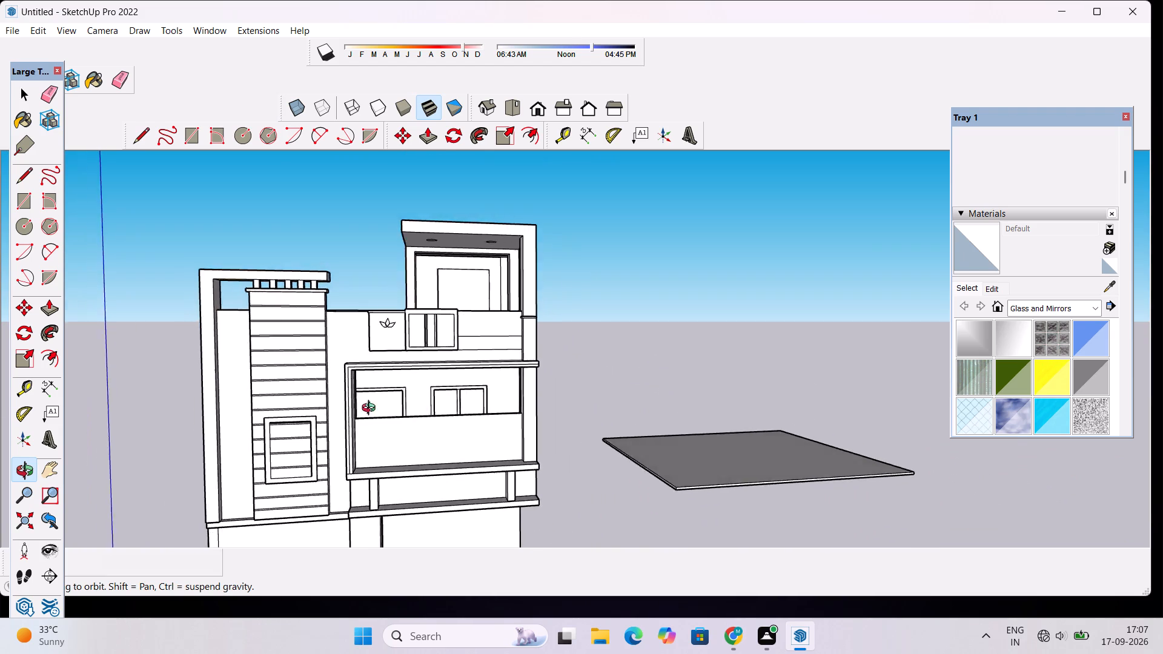
pyautogui.moveTo(371, 409); pyautogui.dragTo(342, 417)
pyautogui.scroll(-7, 282, 348)
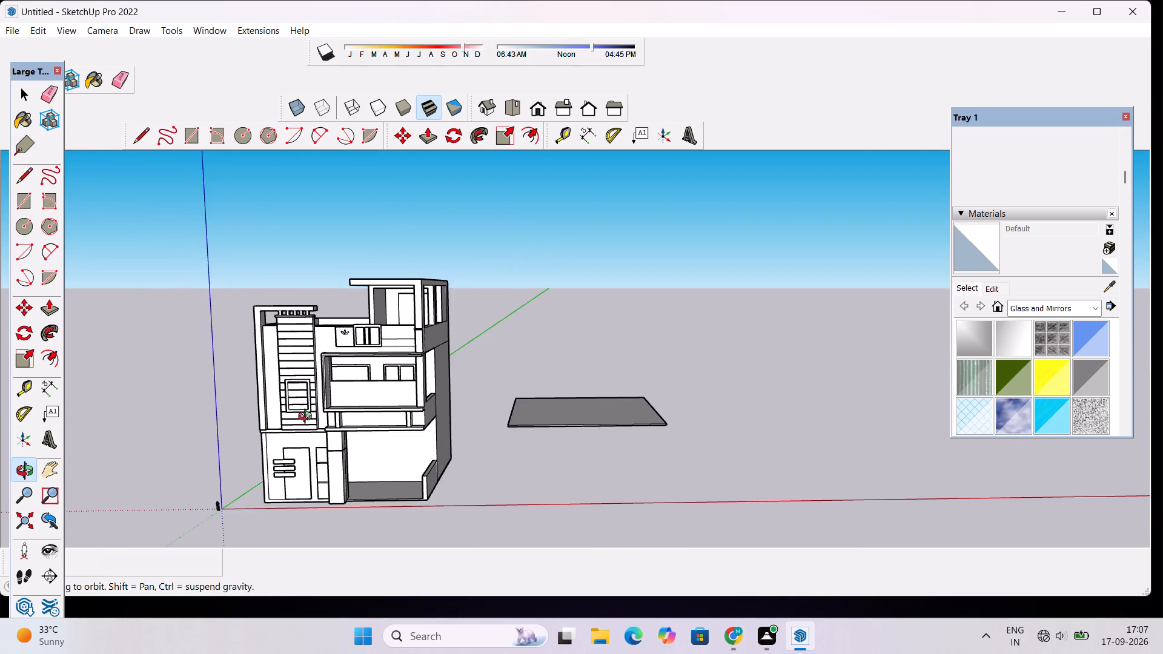
# Erase all the horizontal cladding lines inside the framed window opening on the striped tower panel.
pyautogui.scroll(4, 308, 418)
pyautogui.moveTo(308, 421); pyautogui.dragTo(292, 347)
pyautogui.scroll(3, 283, 306)
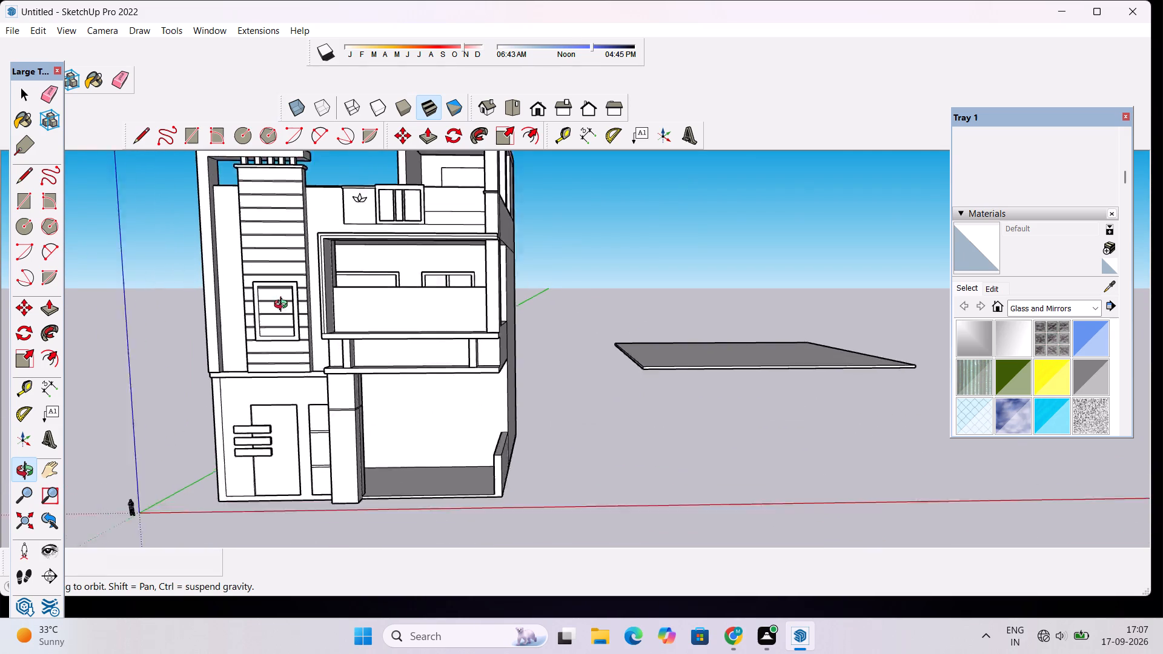
pyautogui.scroll(18, 283, 306)
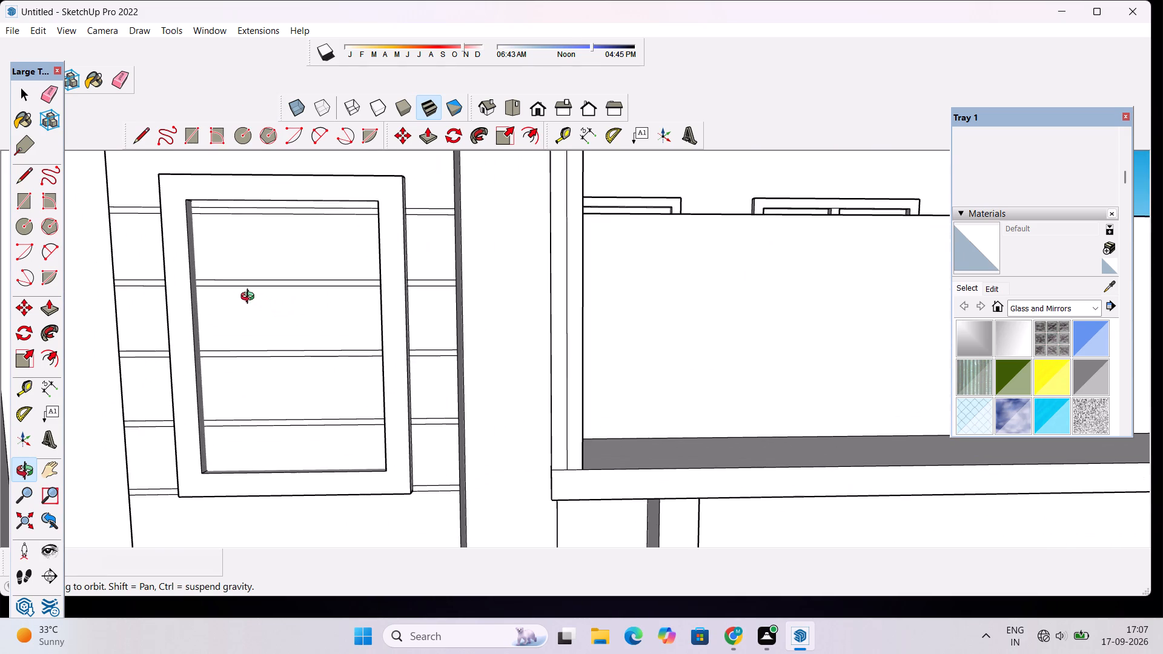
pyautogui.moveTo(250, 298); pyautogui.dragTo(247, 240)
pyautogui.keyDown('shift'); pyautogui.moveTo(247, 239); pyautogui.dragTo(265, 277); pyautogui.keyUp('shift')
pyautogui.scroll(2, 265, 277)
pyautogui.press('w')
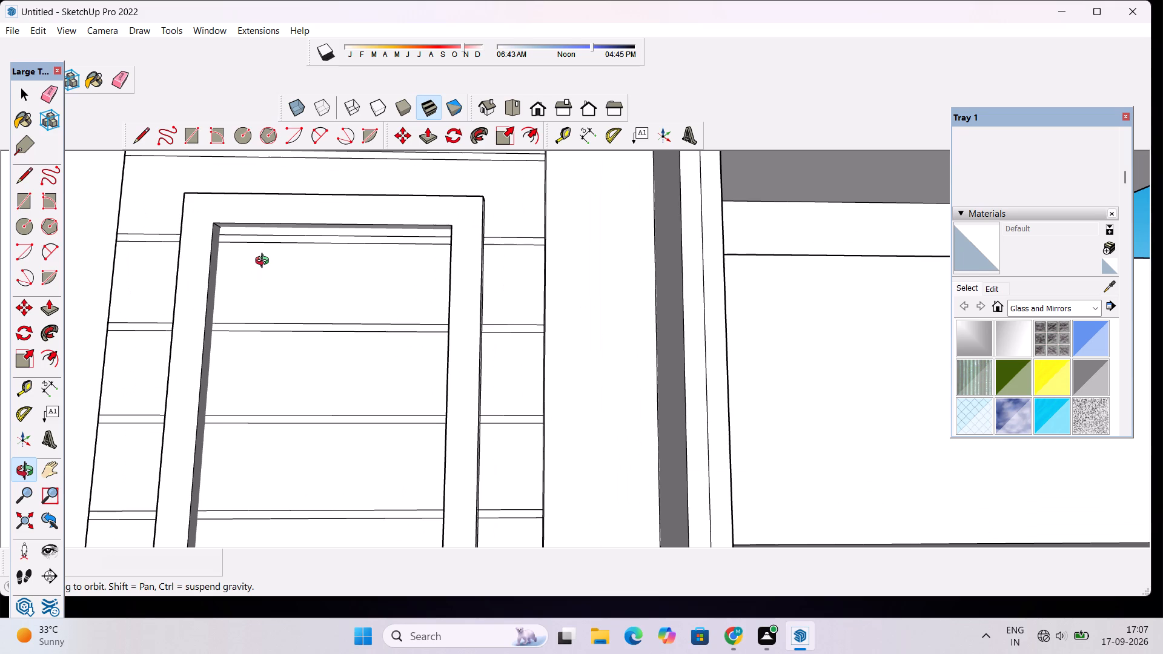
pyautogui.press('e')
pyautogui.click(268, 235)
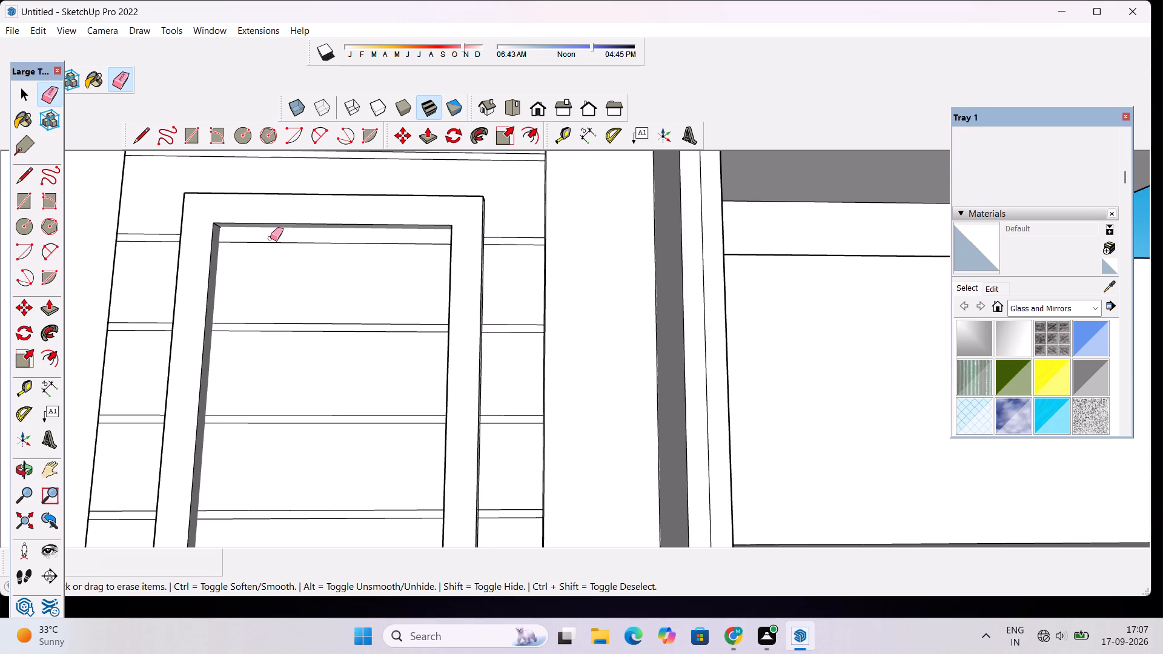
pyautogui.moveTo(270, 238); pyautogui.dragTo(274, 339)
pyautogui.scroll(-8, 295, 258)
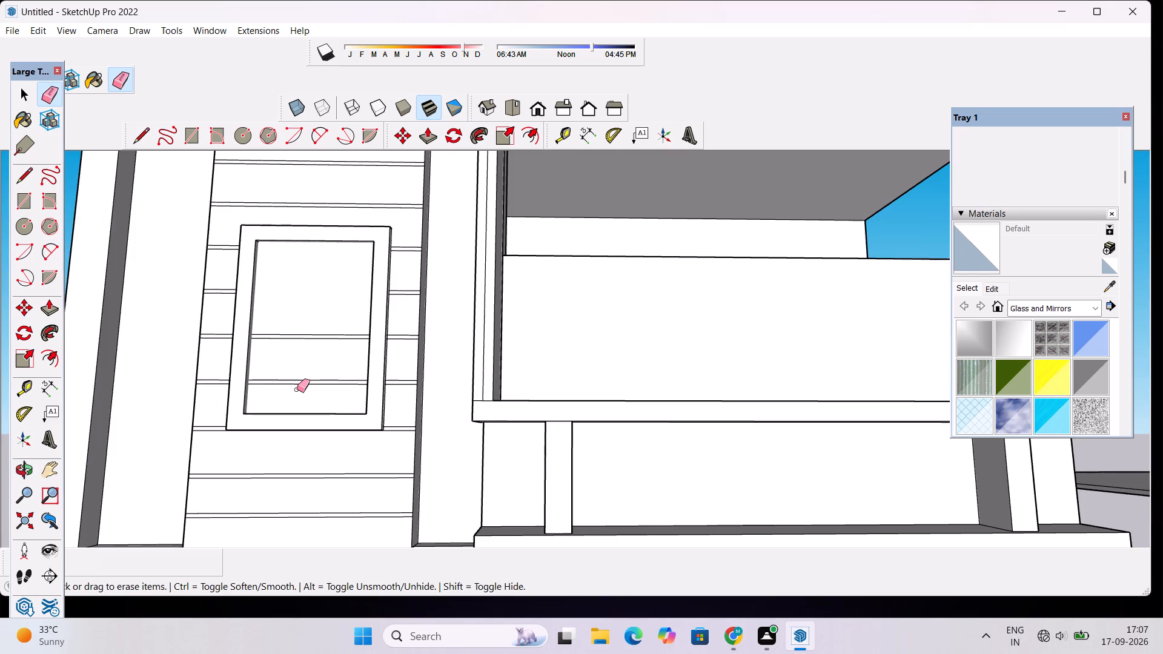
pyautogui.moveTo(297, 389); pyautogui.dragTo(305, 325)
pyautogui.moveTo(308, 343); pyautogui.dragTo(315, 404)
pyautogui.moveTo(316, 374); pyautogui.dragTo(319, 386)
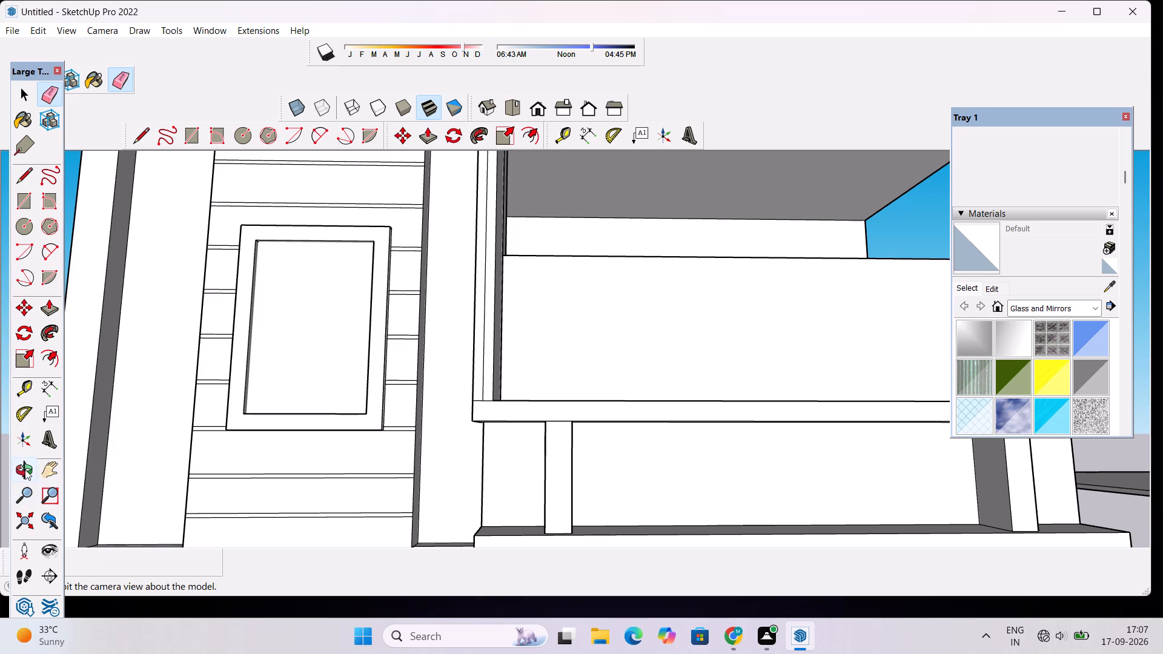
# Examine the cleaned window frame and the whole building from the side and at a distance.
pyautogui.click(25, 469)
pyautogui.moveTo(386, 302); pyautogui.dragTo(392, 335)
pyautogui.scroll(-8, 392, 335)
pyautogui.moveTo(354, 354); pyautogui.dragTo(543, 385)
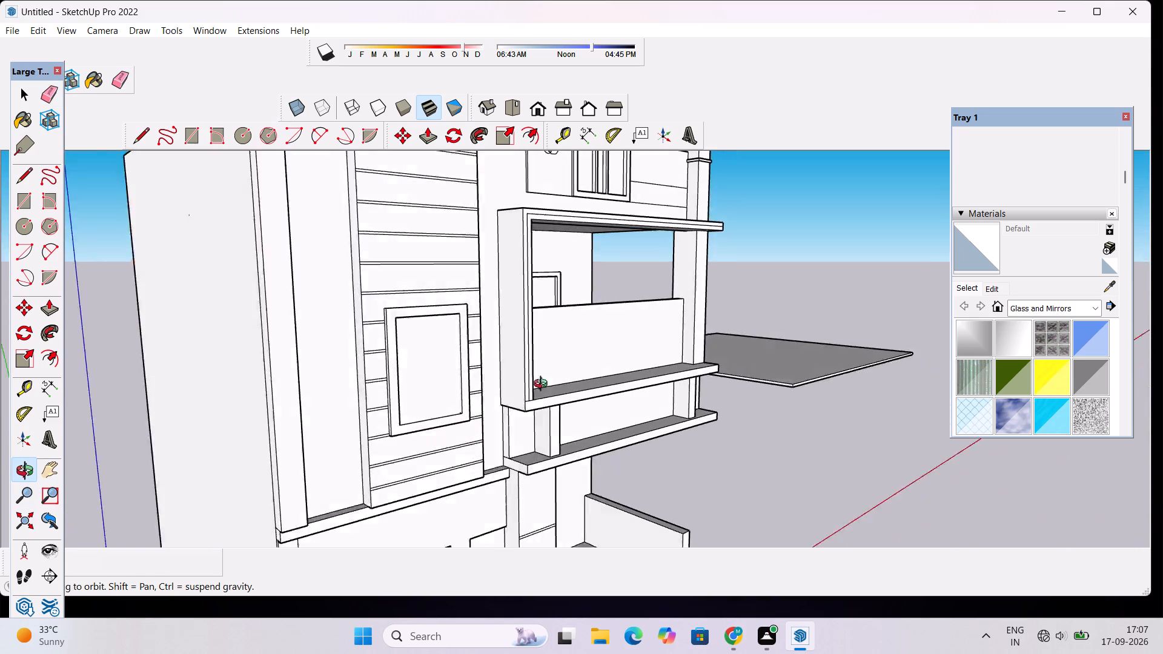
pyautogui.moveTo(543, 385); pyautogui.dragTo(583, 378)
pyautogui.scroll(-2, 484, 351)
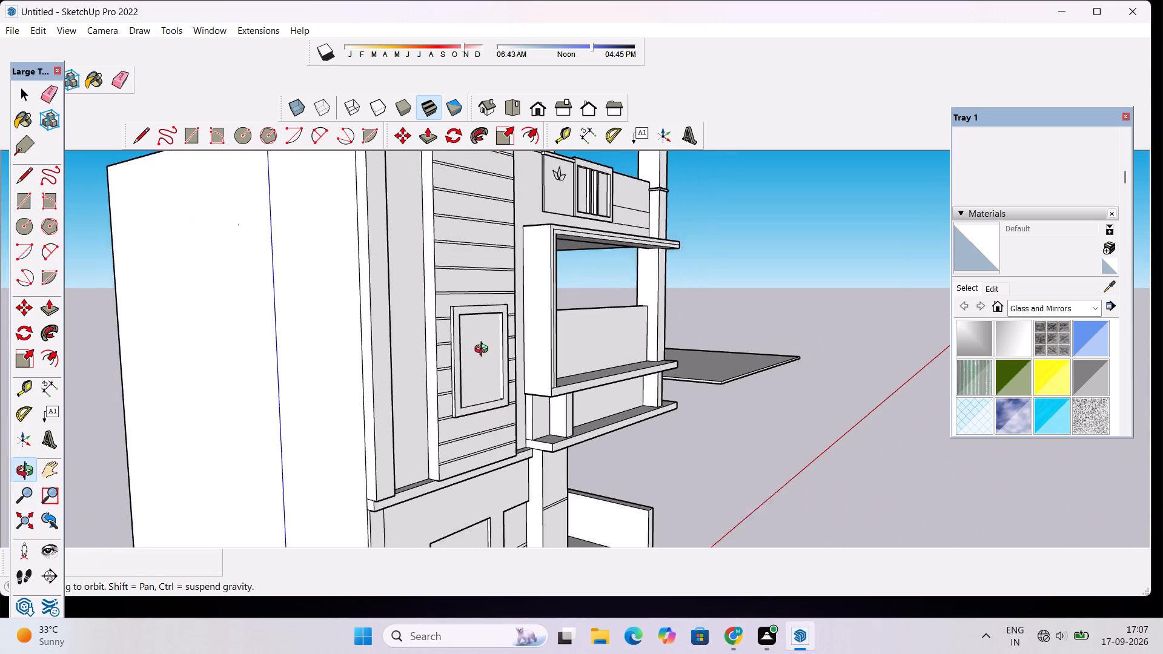
pyautogui.scroll(-2, 484, 351)
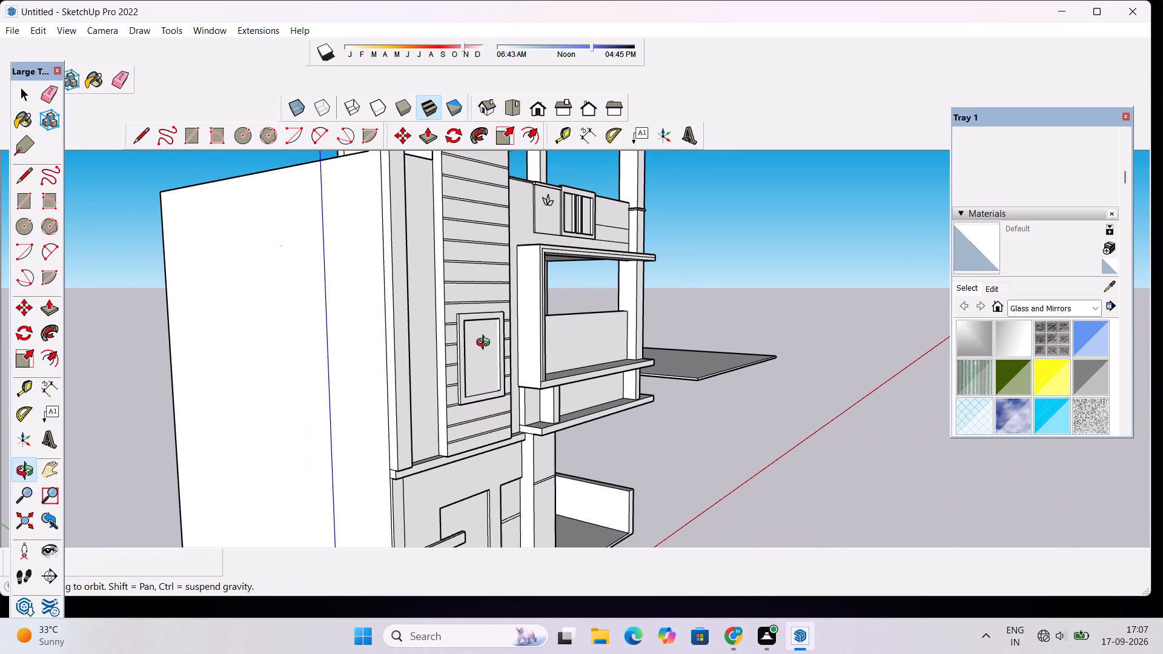
pyautogui.scroll(-2, 495, 336)
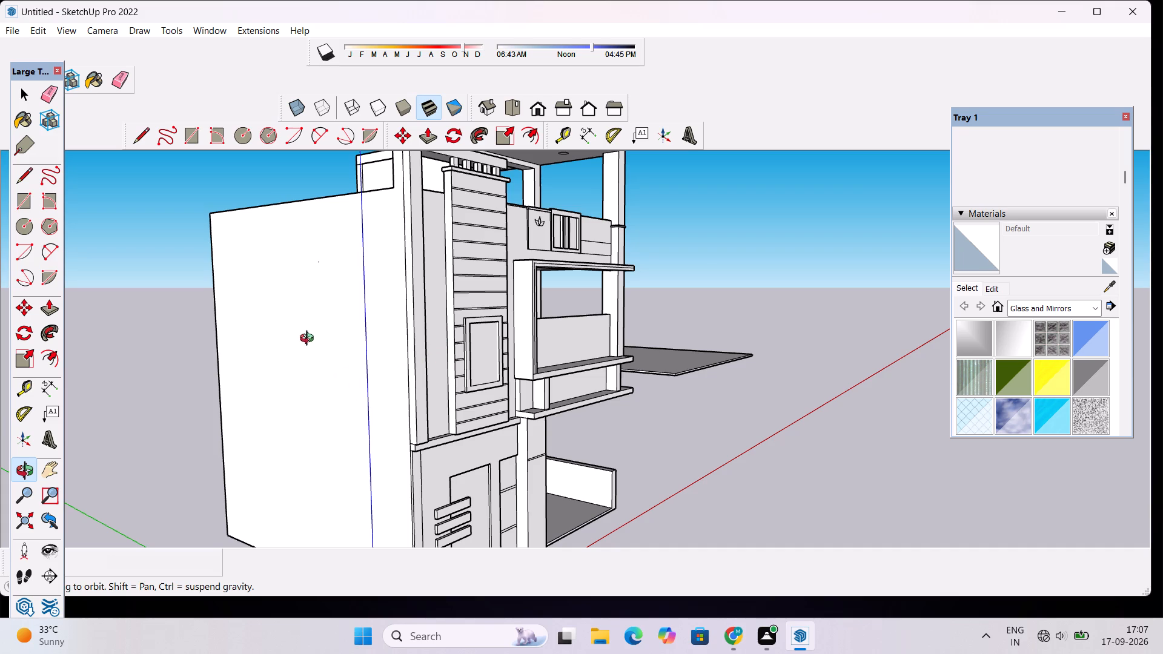
pyautogui.scroll(-8, 293, 316)
pyautogui.moveTo(443, 374); pyautogui.dragTo(409, 385)
pyautogui.scroll(-3, 391, 388)
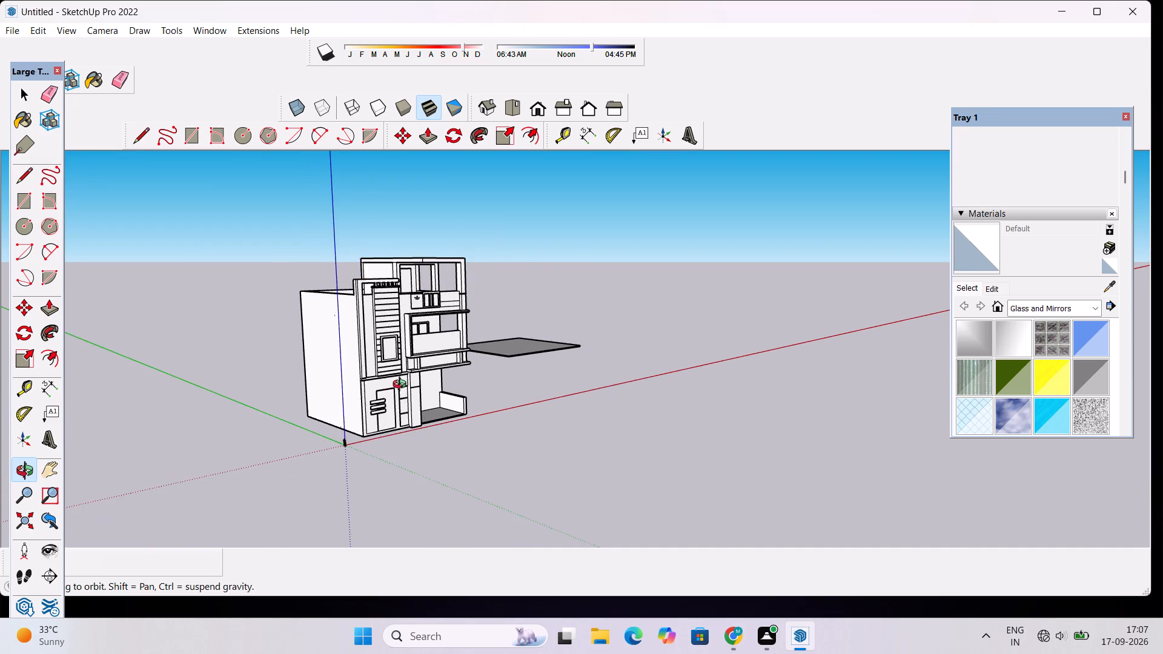
# Push/Pull the narrow band strip on the porch column's front face outward by 1'.
pyautogui.moveTo(405, 385); pyautogui.dragTo(319, 373)
pyautogui.scroll(4, 277, 368)
pyautogui.moveTo(443, 410); pyautogui.dragTo(337, 415)
pyautogui.scroll(4, 303, 408)
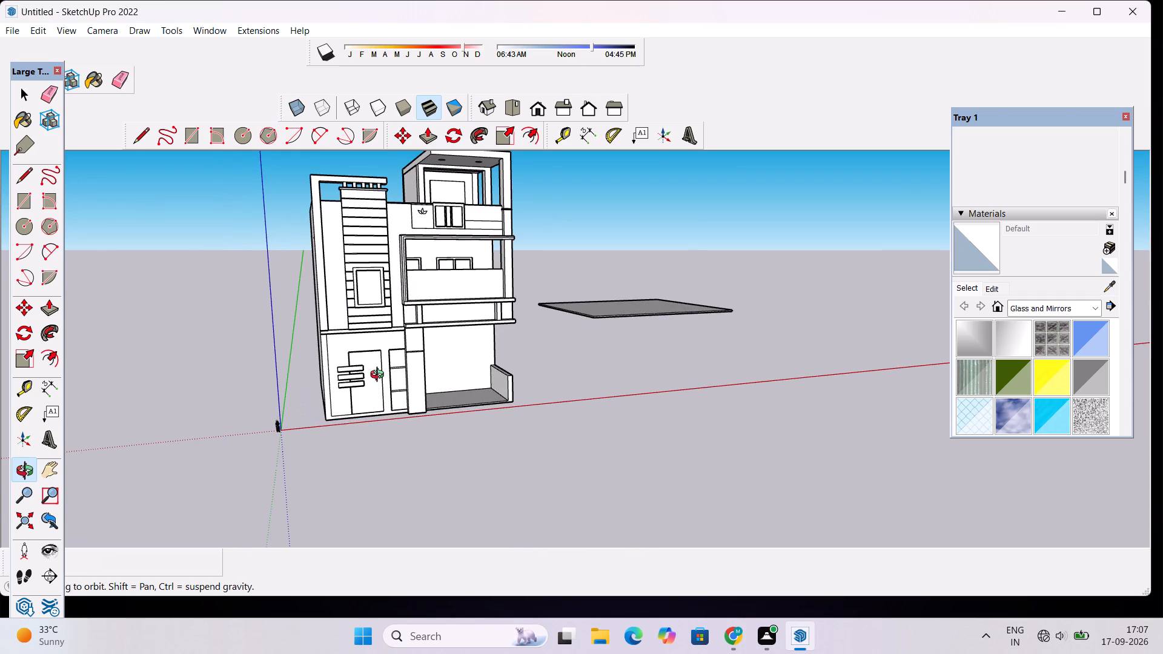
pyautogui.scroll(3, 380, 376)
pyautogui.keyDown('shift'); pyautogui.moveTo(450, 375); pyautogui.dragTo(345, 379); pyautogui.keyUp('shift')
pyautogui.scroll(4, 334, 377)
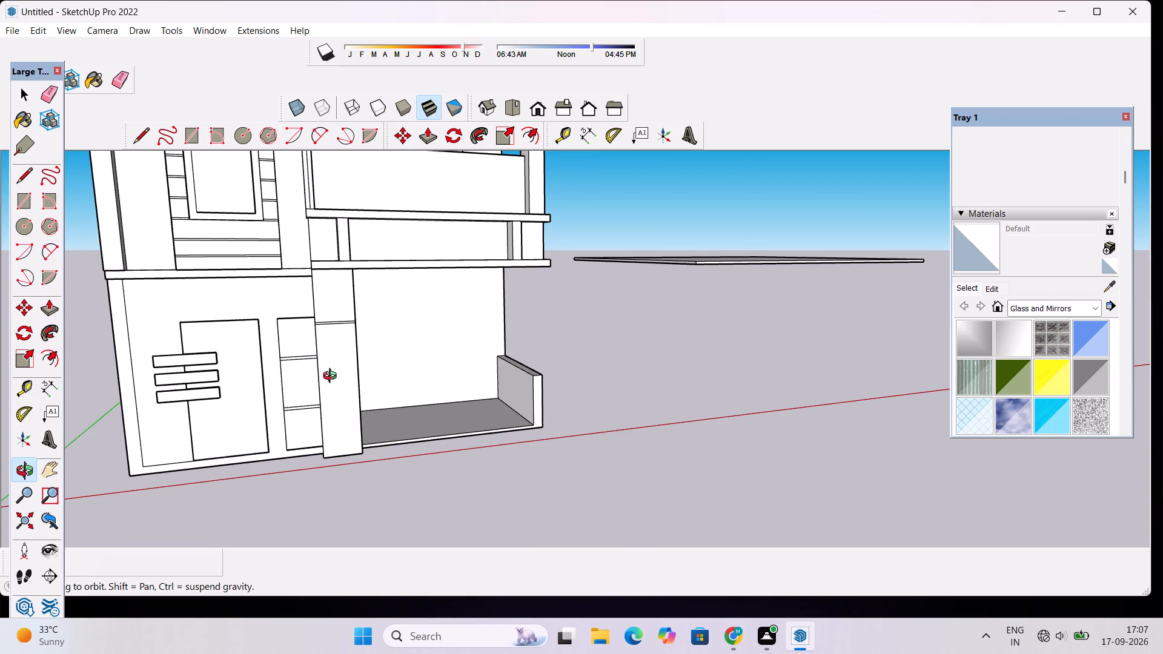
pyautogui.scroll(2, 346, 380)
pyautogui.moveTo(430, 390); pyautogui.dragTo(354, 394)
pyautogui.scroll(-3, 354, 394)
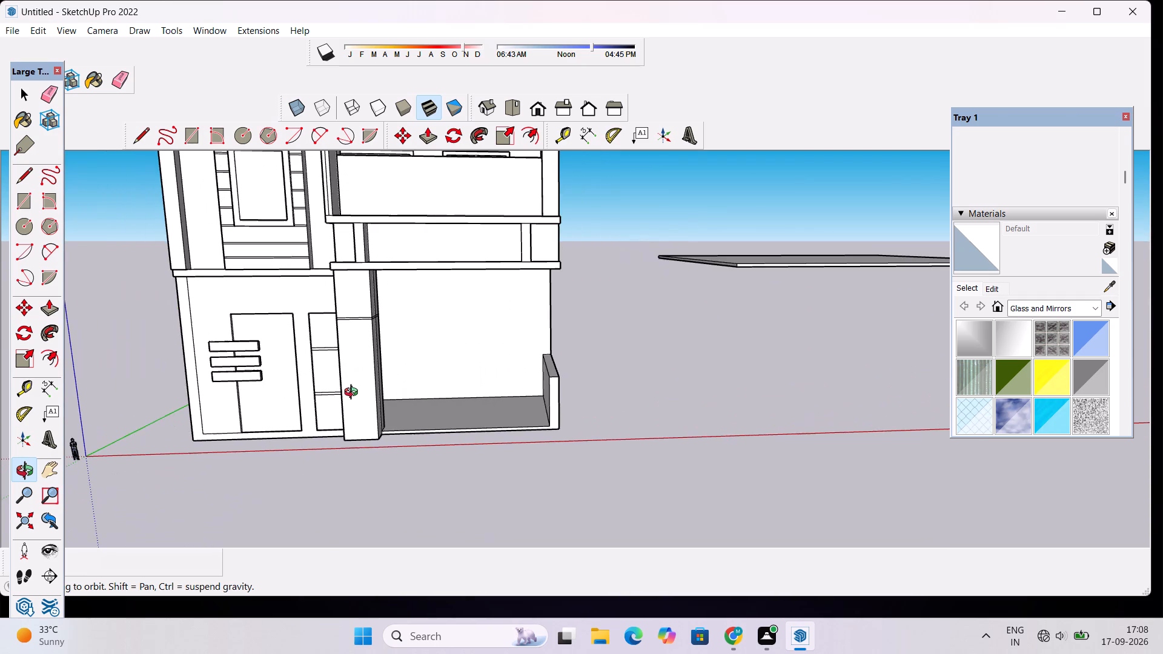
pyautogui.keyDown('shift'); pyautogui.moveTo(352, 394); pyautogui.dragTo(323, 383); pyautogui.keyUp('shift')
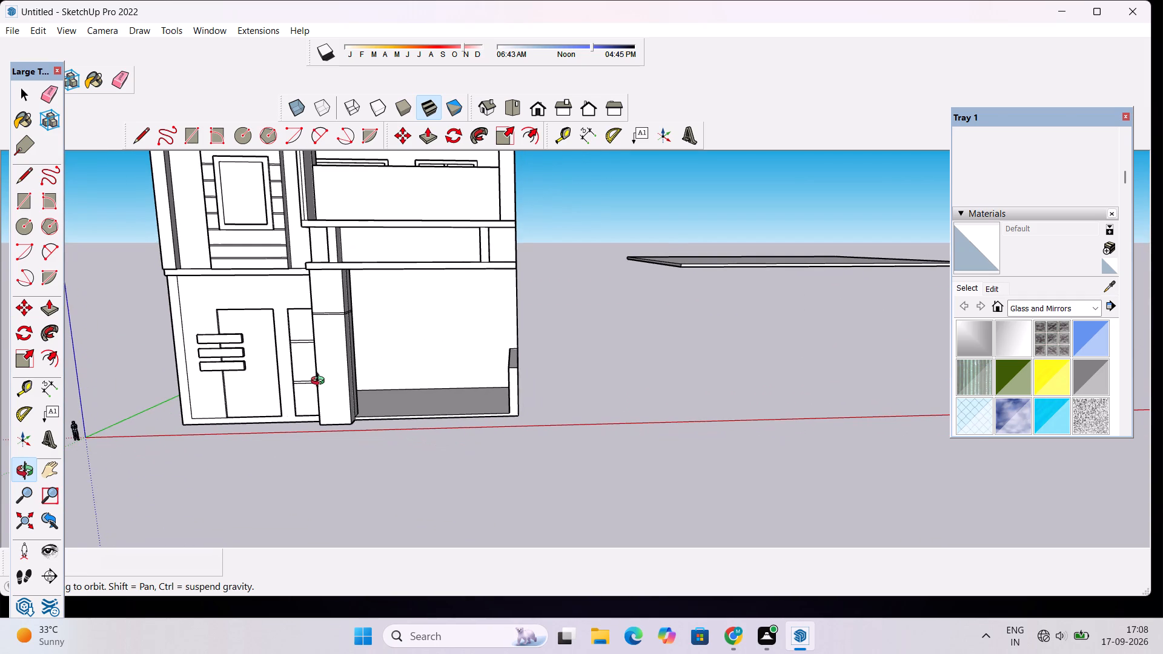
pyautogui.scroll(2, 320, 382)
pyautogui.keyDown('shift'); pyautogui.moveTo(353, 369); pyautogui.dragTo(296, 369); pyautogui.keyUp('shift')
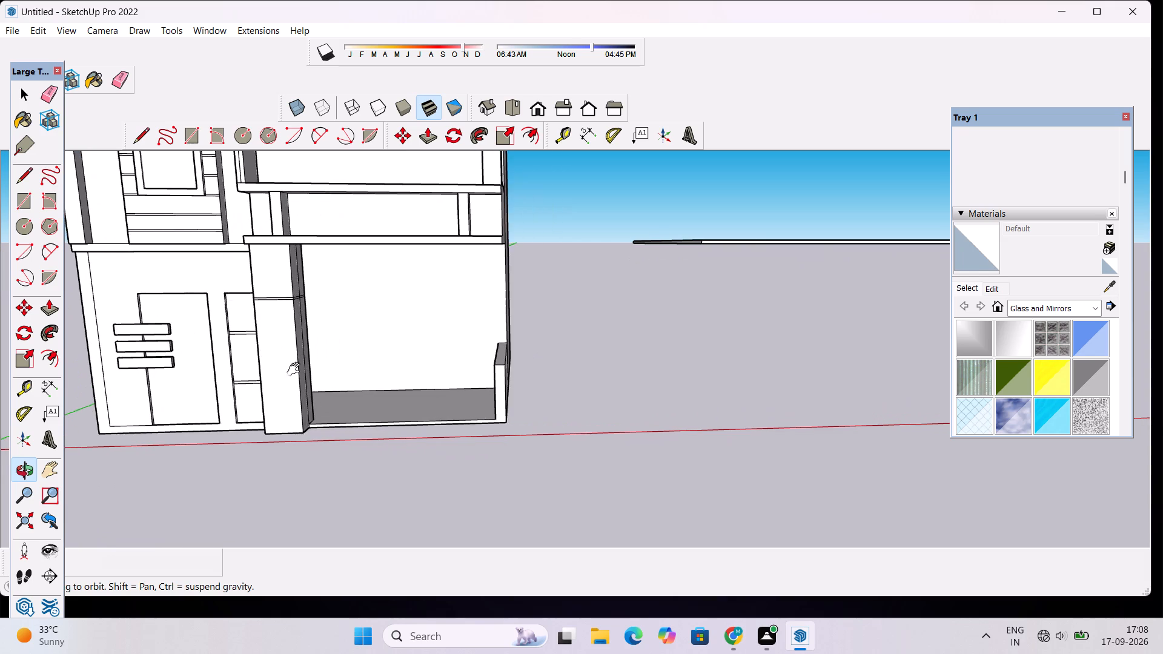
pyautogui.scroll(-3, 296, 369)
pyautogui.scroll(10, 271, 317)
pyautogui.moveTo(365, 322); pyautogui.dragTo(357, 360)
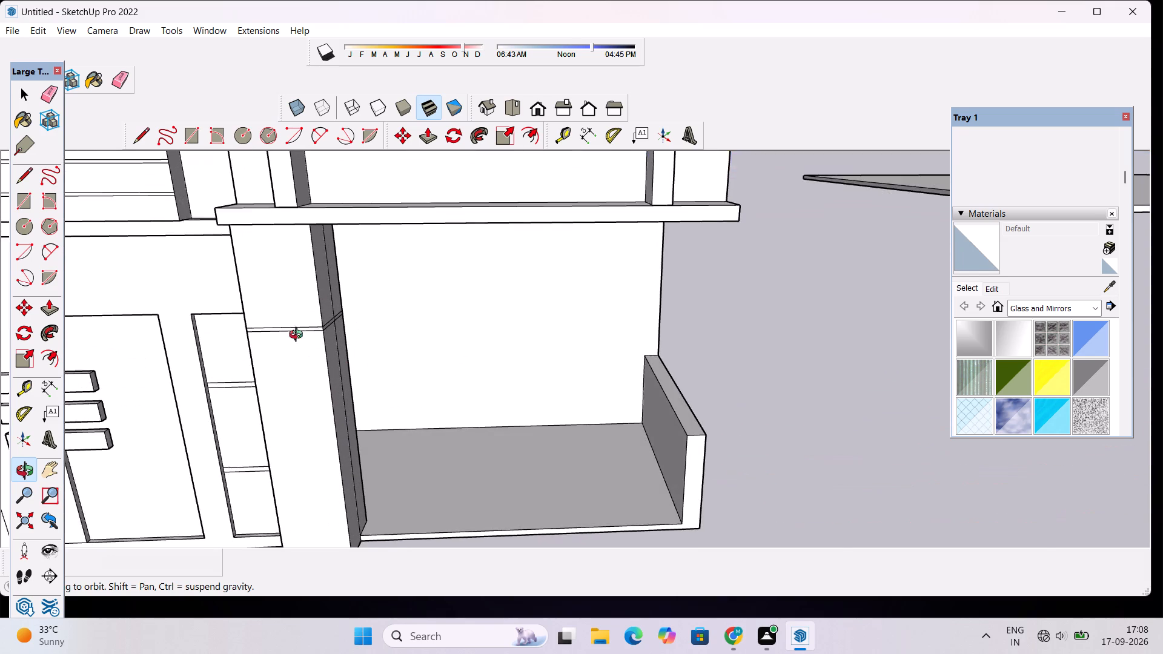
pyautogui.scroll(9, 299, 336)
pyautogui.keyDown('shift'); pyautogui.moveTo(347, 335); pyautogui.dragTo(314, 355); pyautogui.keyUp('shift')
pyautogui.scroll(2, 314, 355)
pyautogui.press('p')
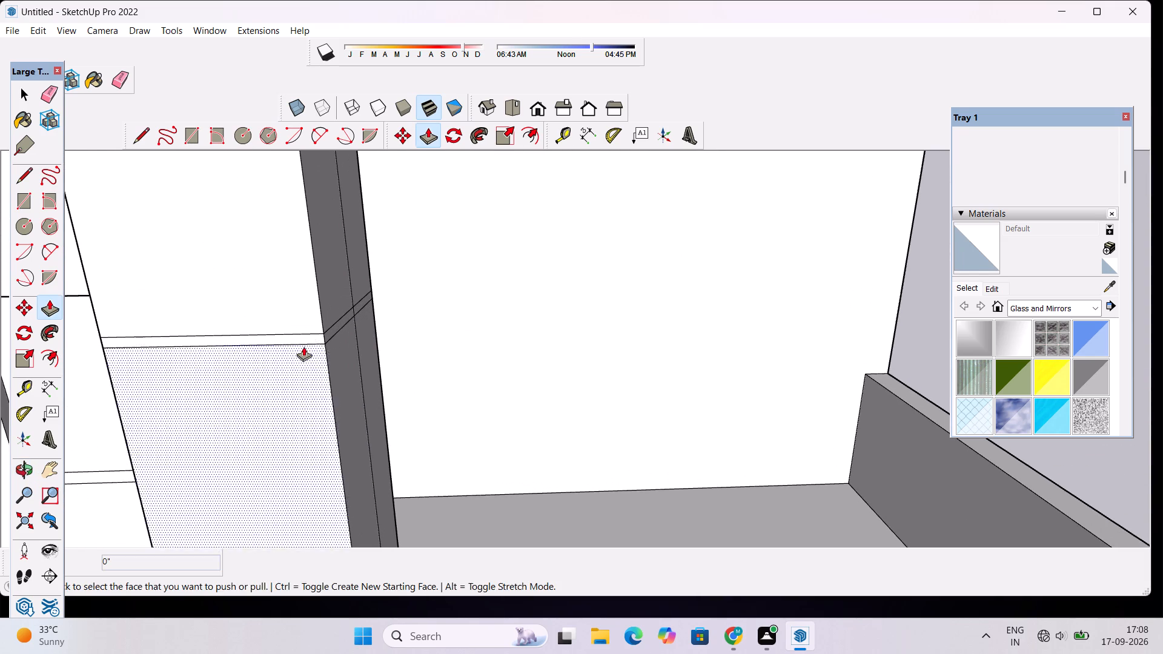
pyautogui.click(294, 337)
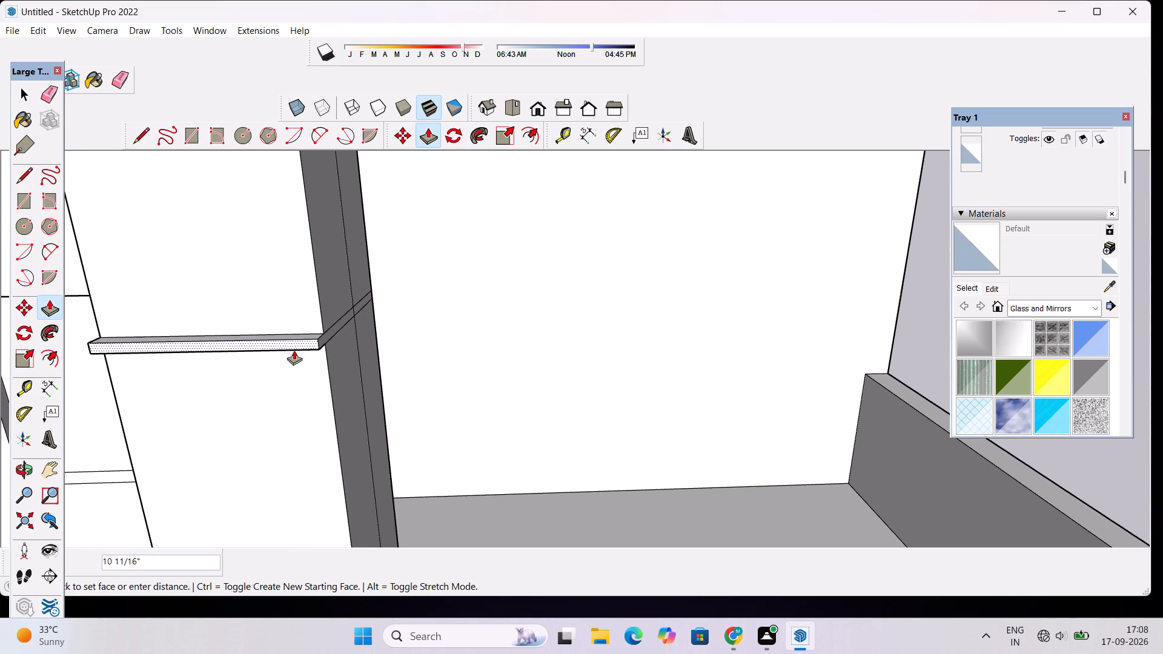
pyautogui.write("1'")
pyautogui.press('Return')
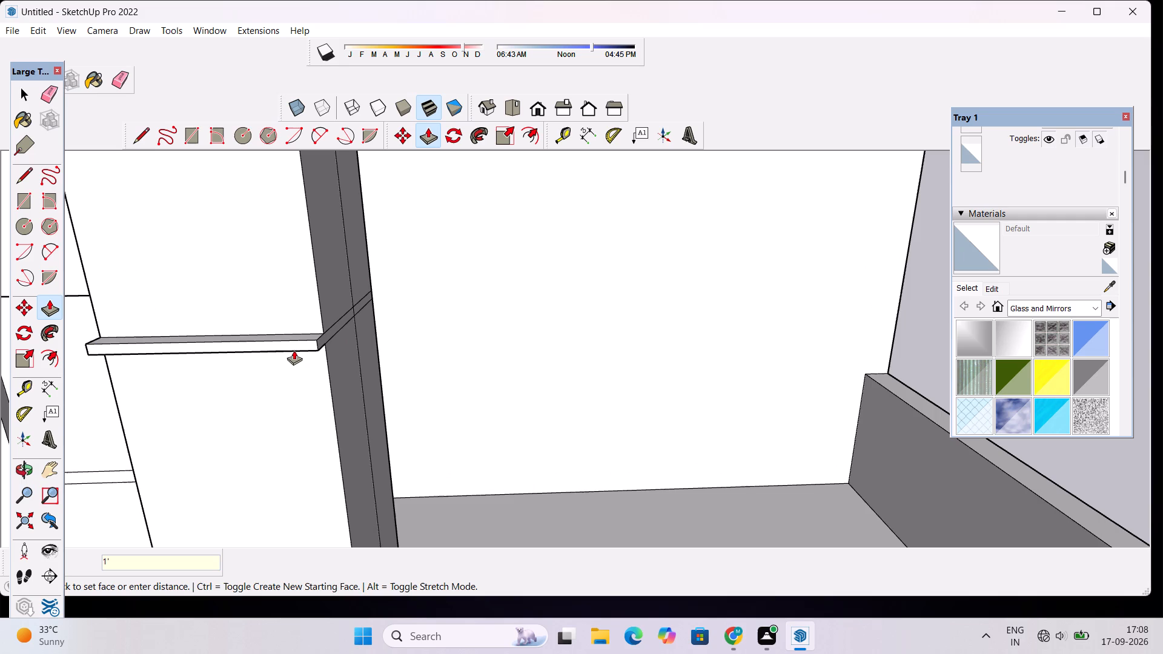
# Push/Pull the adjoining band strip on the column's porch-side face outward by 1'.
pyautogui.click(327, 334)
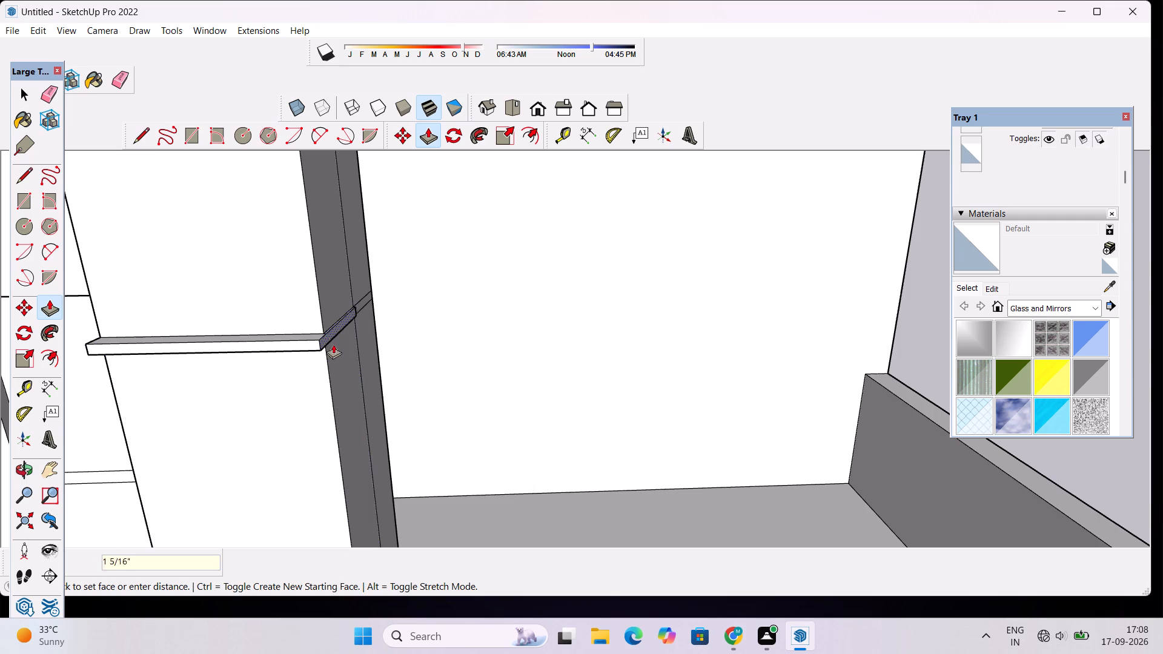
pyautogui.write("1'")
pyautogui.press('Return')
# Draw two 5' horizontal lines across the column's gate-side face, continuing the projecting band's top and bottom edges.
pyautogui.press('o')
pyautogui.scroll(-6, 366, 335)
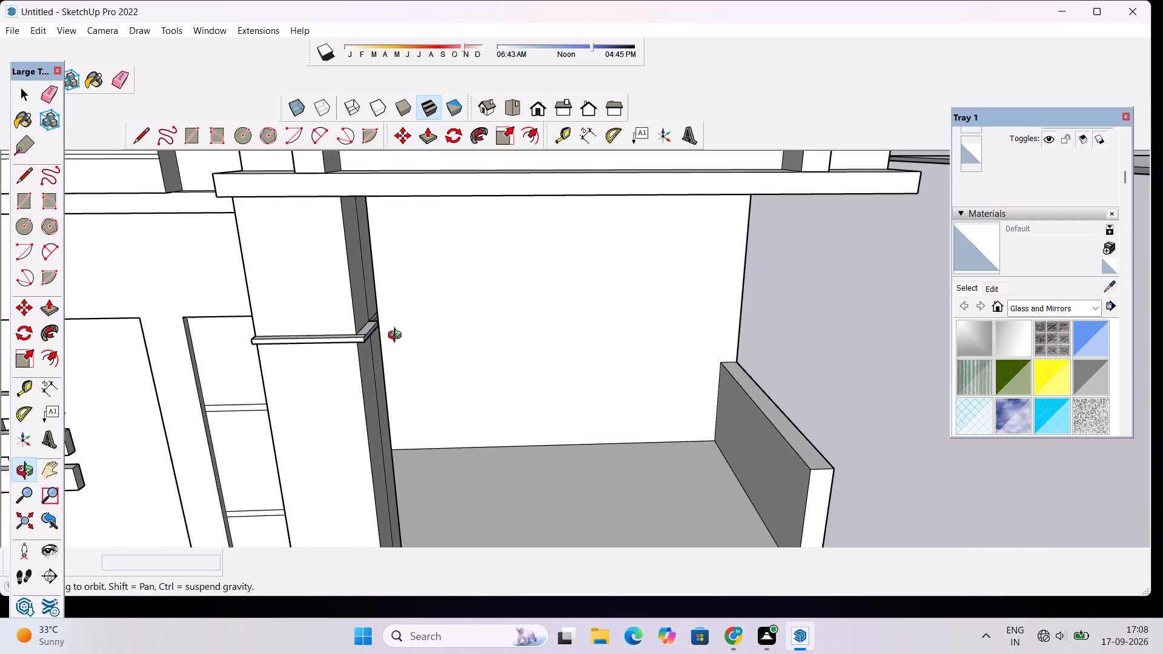
pyautogui.moveTo(214, 370); pyautogui.dragTo(498, 321)
pyautogui.scroll(2, 469, 347)
pyautogui.moveTo(506, 338); pyautogui.dragTo(508, 337)
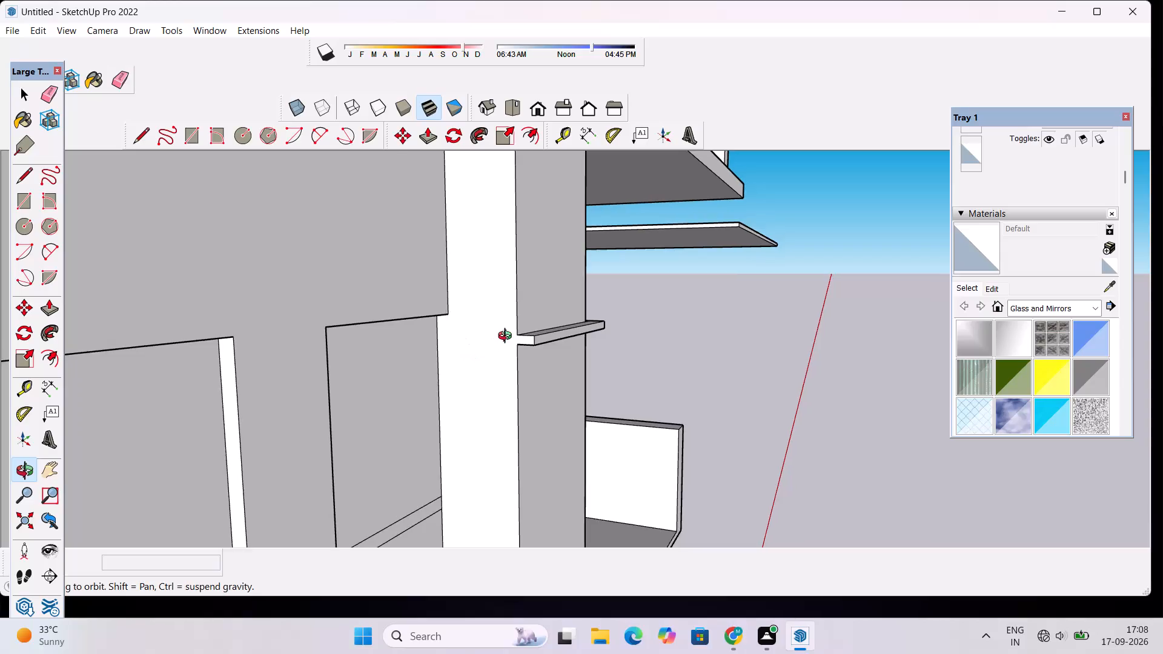
pyautogui.moveTo(508, 337); pyautogui.dragTo(522, 305)
pyautogui.keyDown('shift'); pyautogui.moveTo(520, 313); pyautogui.dragTo(479, 362); pyautogui.keyUp('shift')
pyautogui.scroll(3, 478, 362)
pyautogui.moveTo(475, 374); pyautogui.dragTo(512, 374)
pyautogui.press('l')
pyautogui.scroll(3, 508, 381)
pyautogui.click(516, 360)
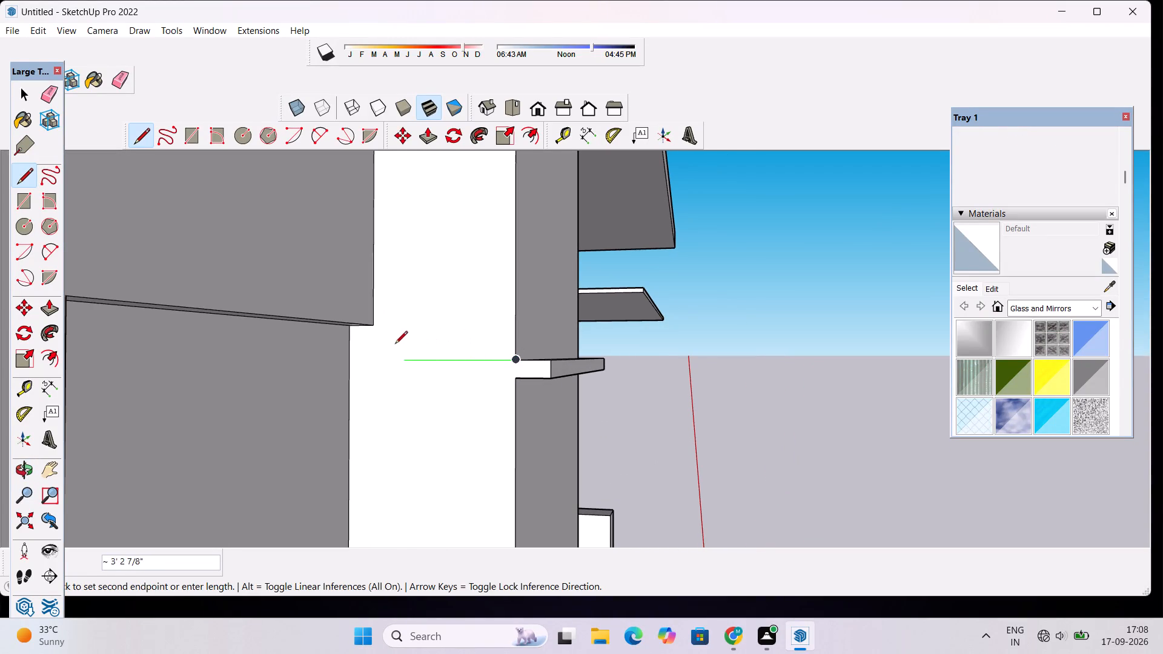
pyautogui.click(343, 365)
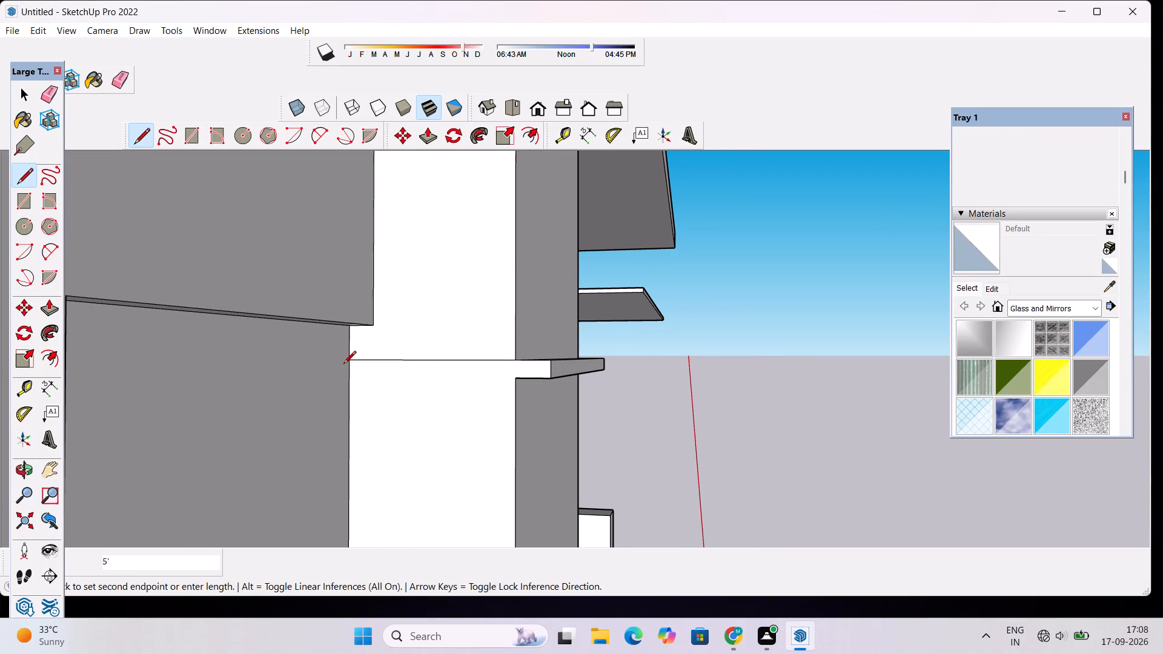
pyautogui.click(517, 377)
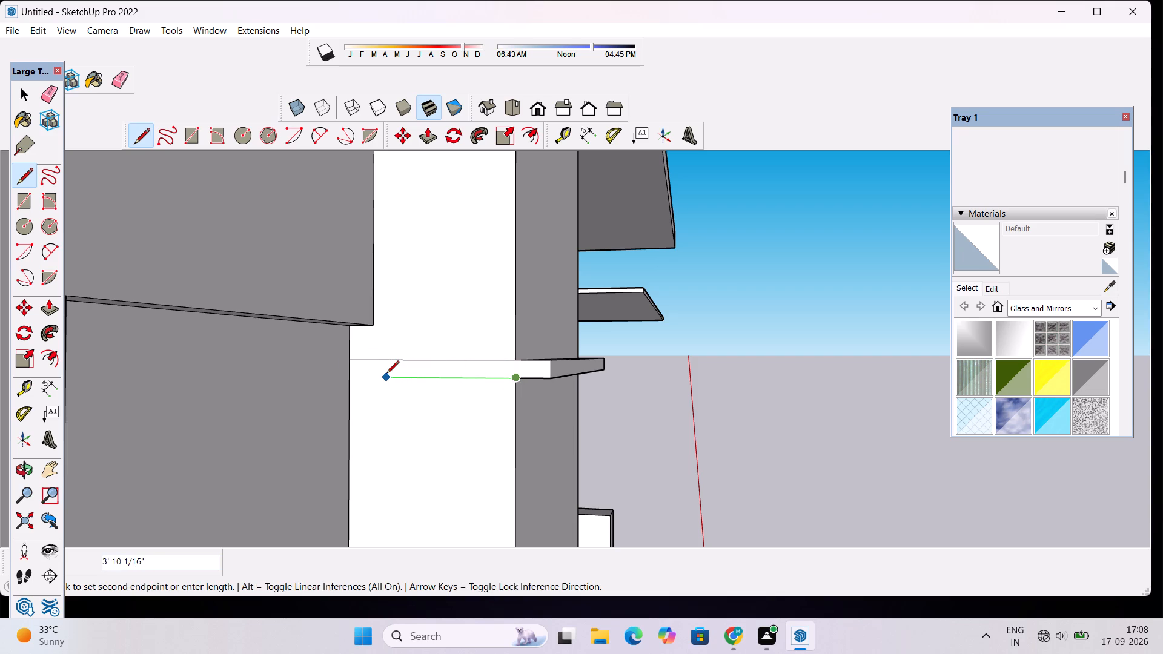
pyautogui.click(346, 376)
# Push/Pull the new band strip on the column's gate-side face outward by 1'.
pyautogui.press('space')
pyautogui.click(425, 372)
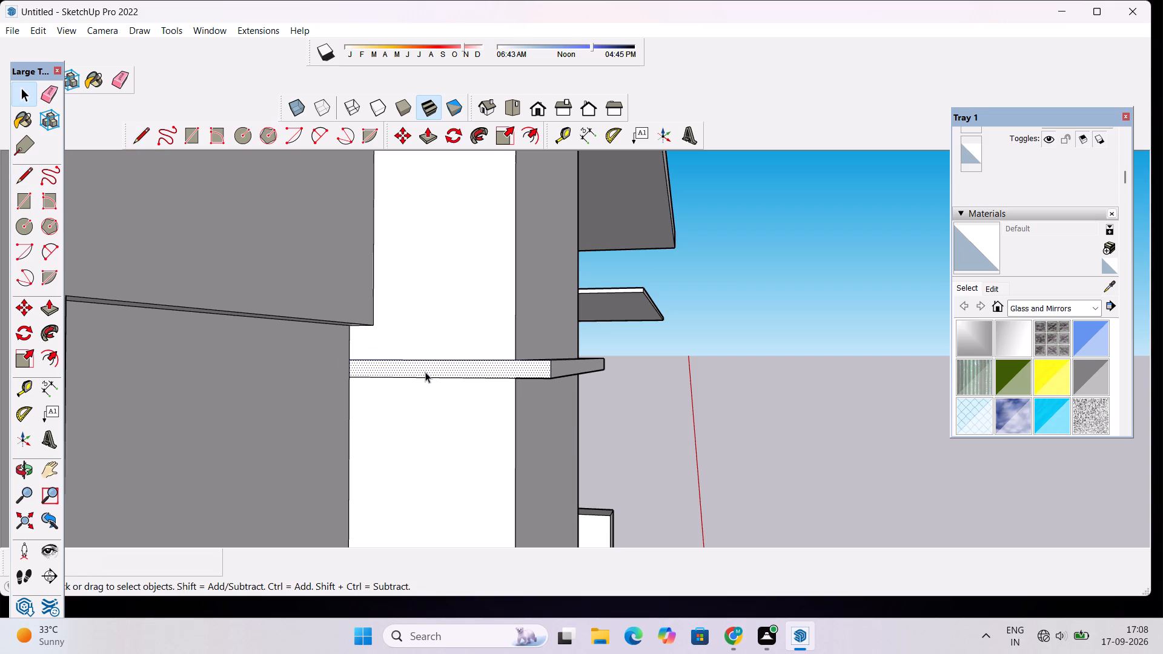
pyautogui.press('p')
pyautogui.click(431, 371)
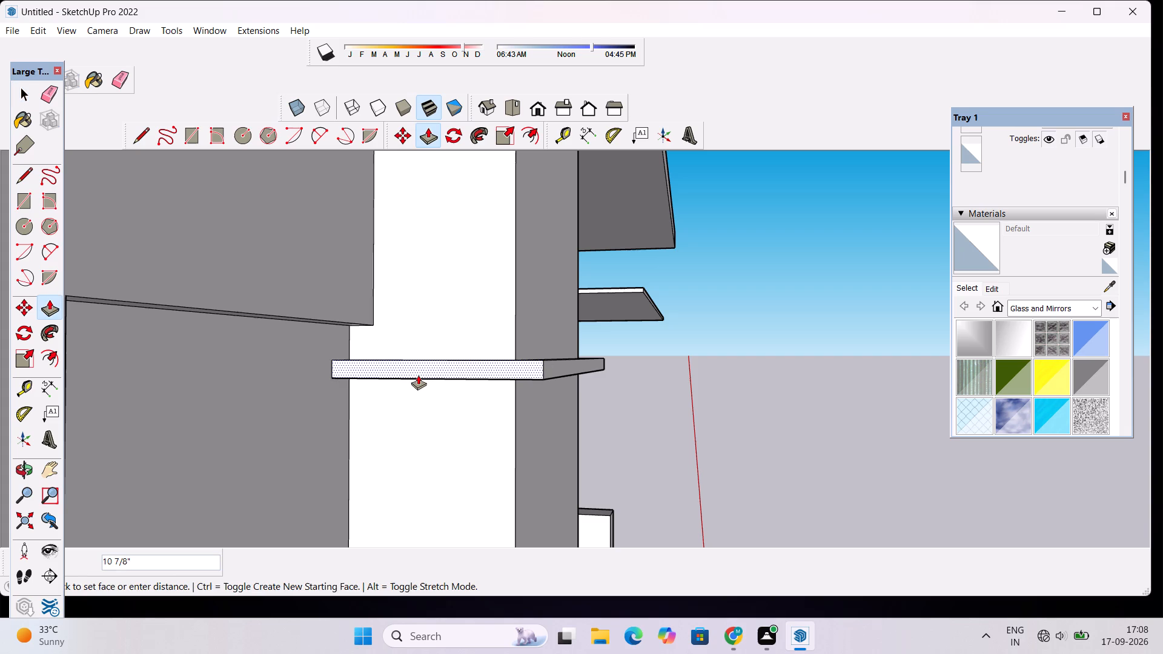
pyautogui.press('1')
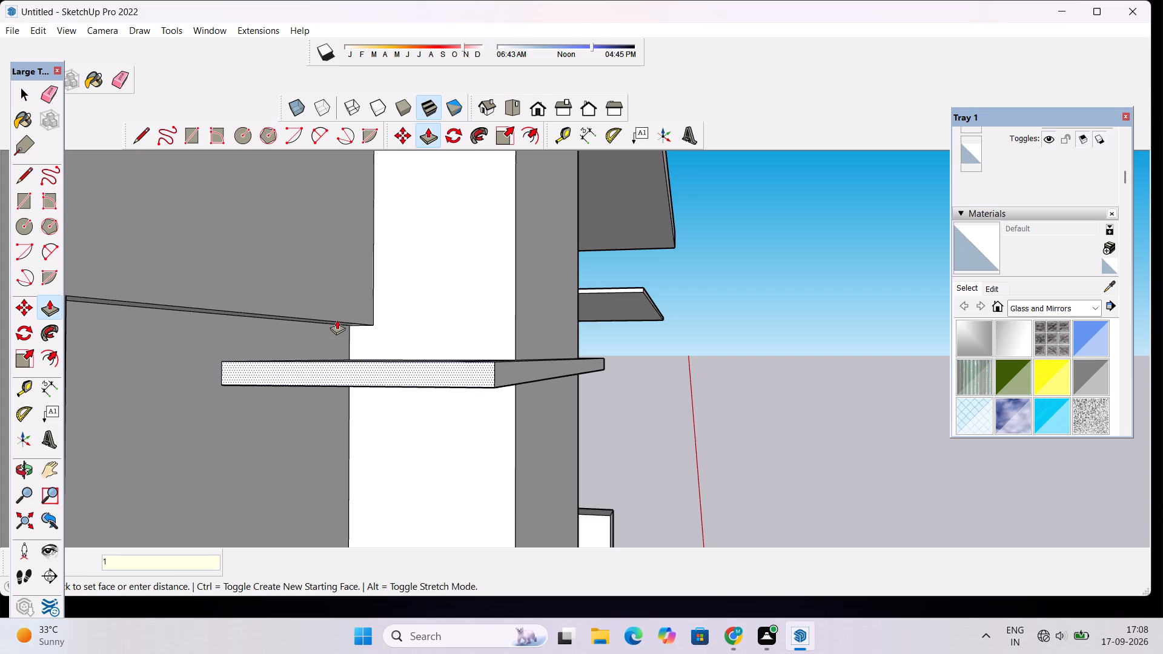
pyautogui.press("'")
pyautogui.press('Return')
# Erase the seam lines at both front corners of the projecting band's top surface.
pyautogui.press('o')
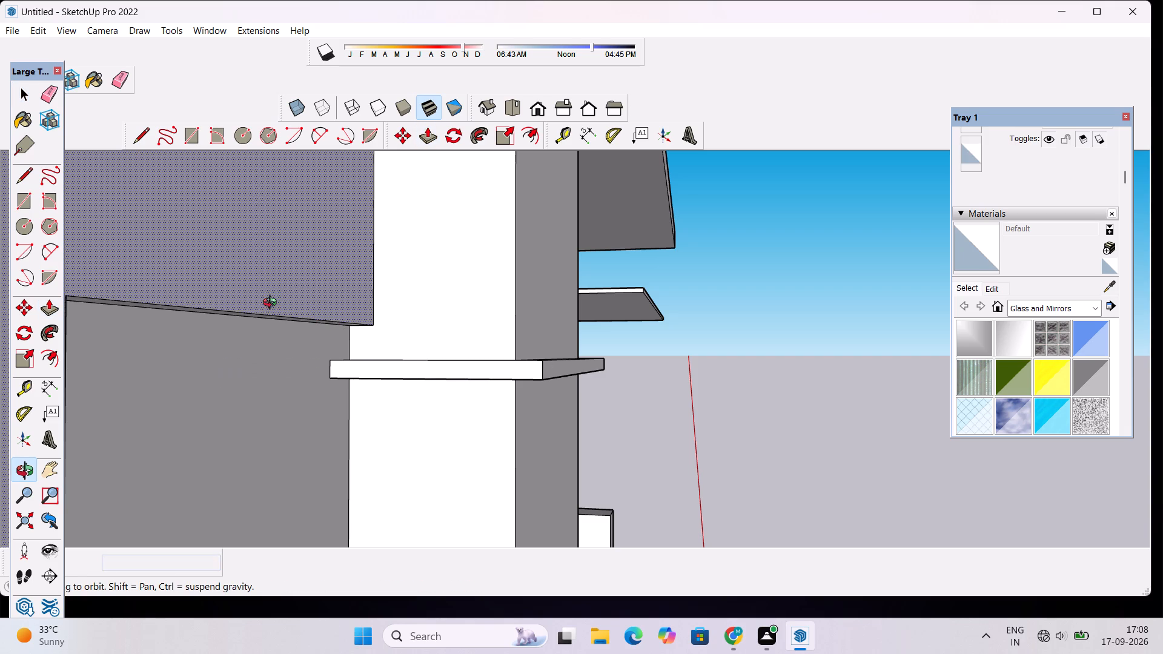
pyautogui.scroll(-5, 263, 309)
pyautogui.moveTo(306, 374); pyautogui.dragTo(192, 445)
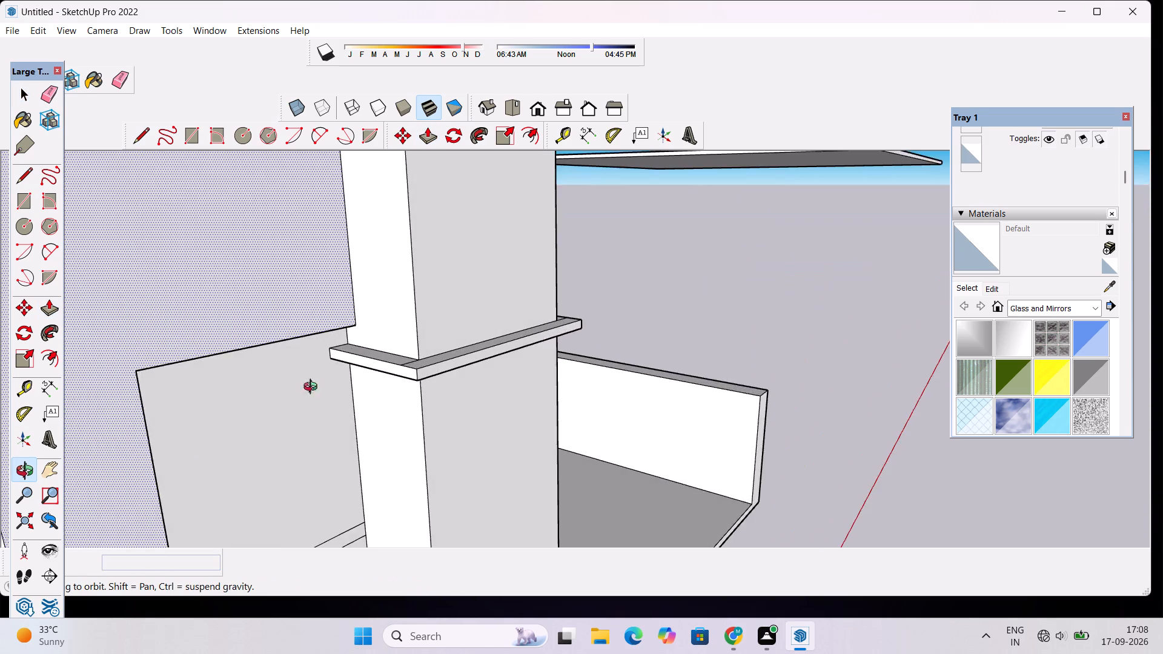
pyautogui.scroll(-8, 357, 353)
pyautogui.moveTo(486, 380); pyautogui.dragTo(315, 455)
pyautogui.scroll(5, 317, 367)
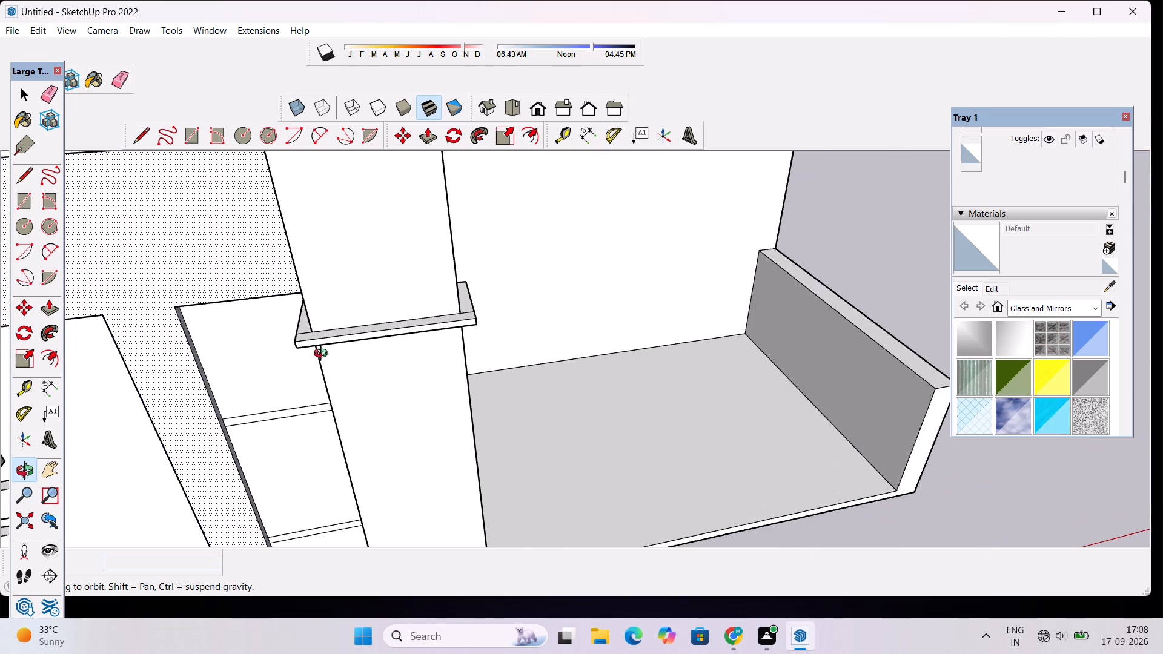
pyautogui.scroll(12, 351, 297)
pyautogui.press('e')
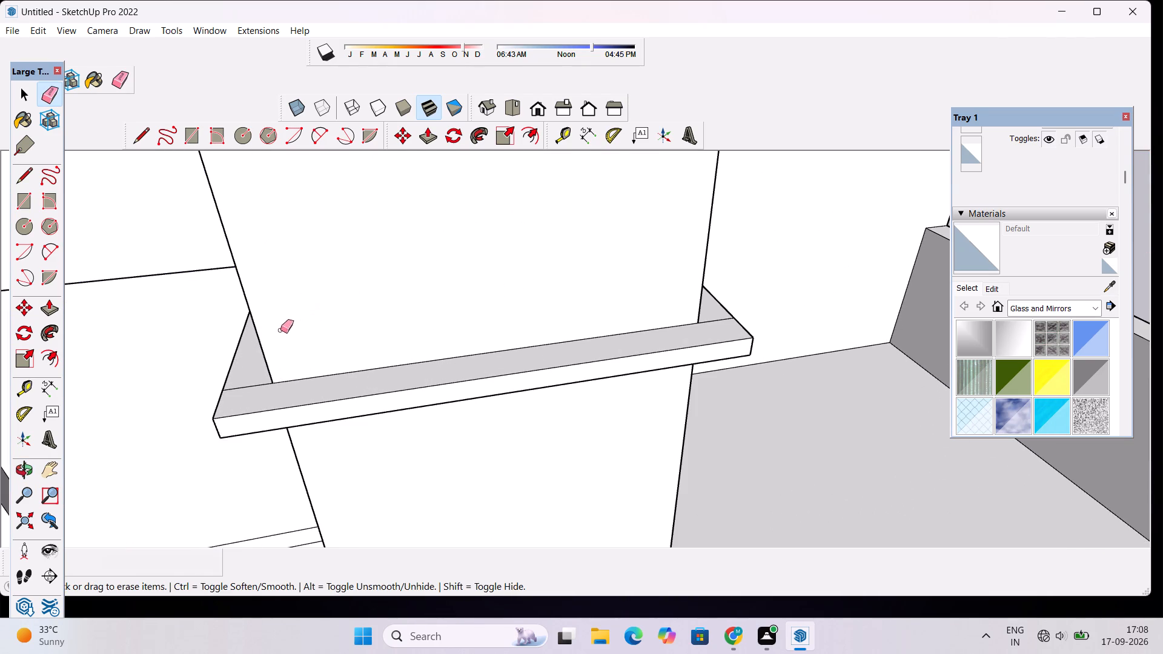
pyautogui.moveTo(239, 366); pyautogui.dragTo(254, 396)
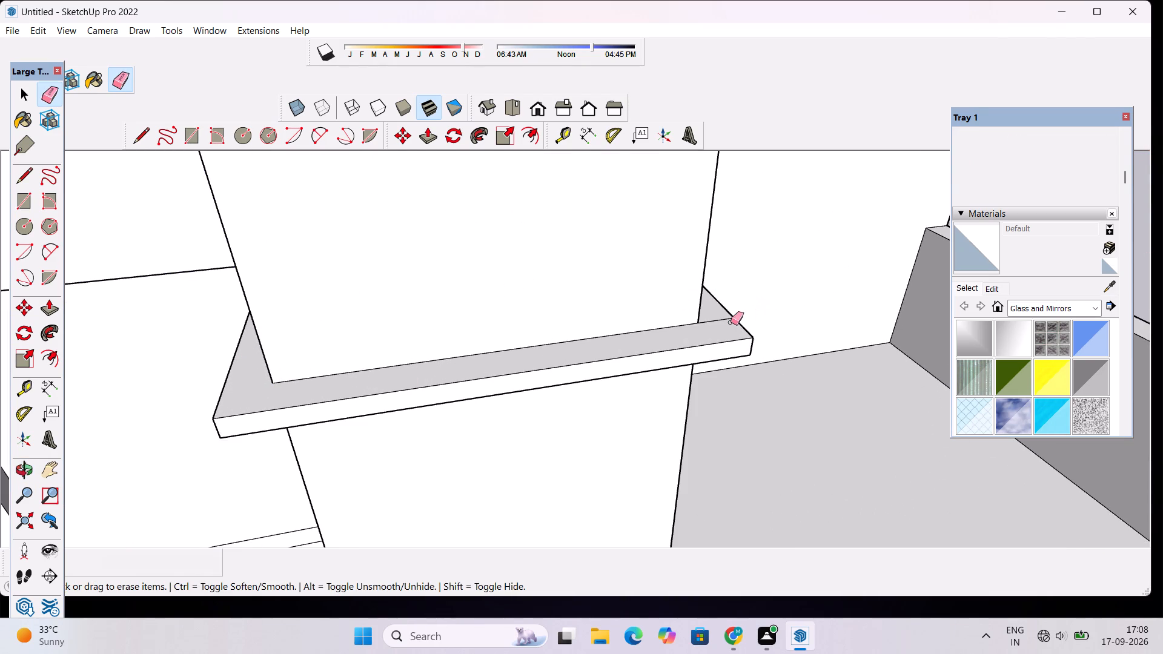
pyautogui.moveTo(715, 308); pyautogui.dragTo(719, 338)
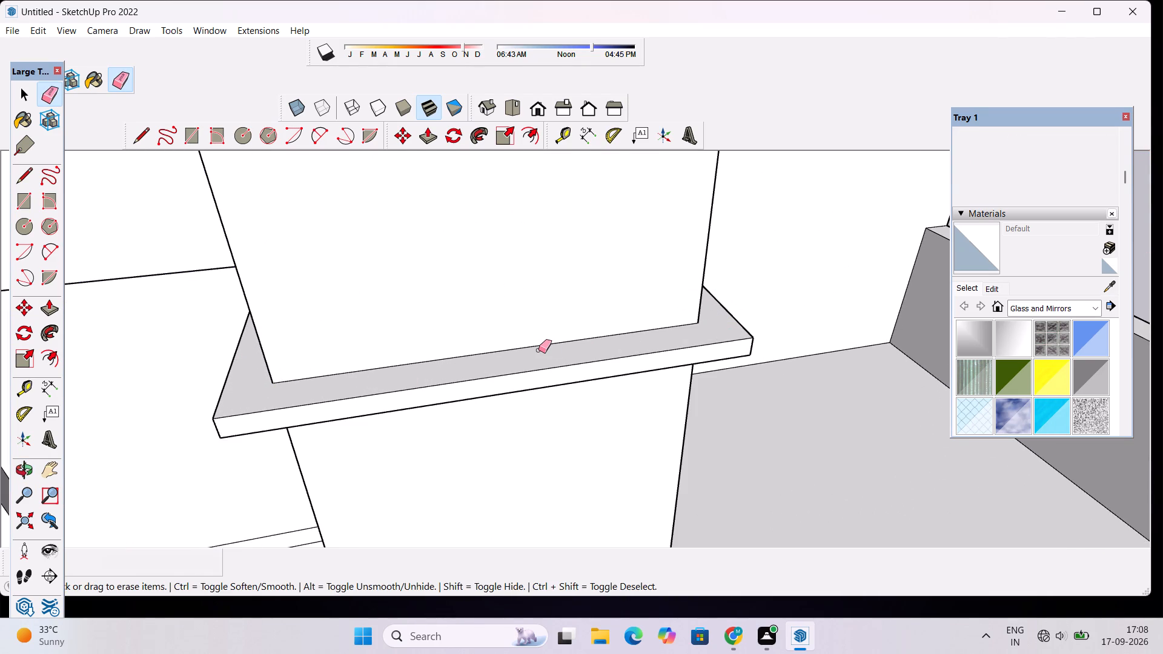
# Erase the leftover band lines beyond the projecting band's end on the rear part of the column's porch-side face.
pyautogui.press('o')
pyautogui.scroll(-7, 335, 254)
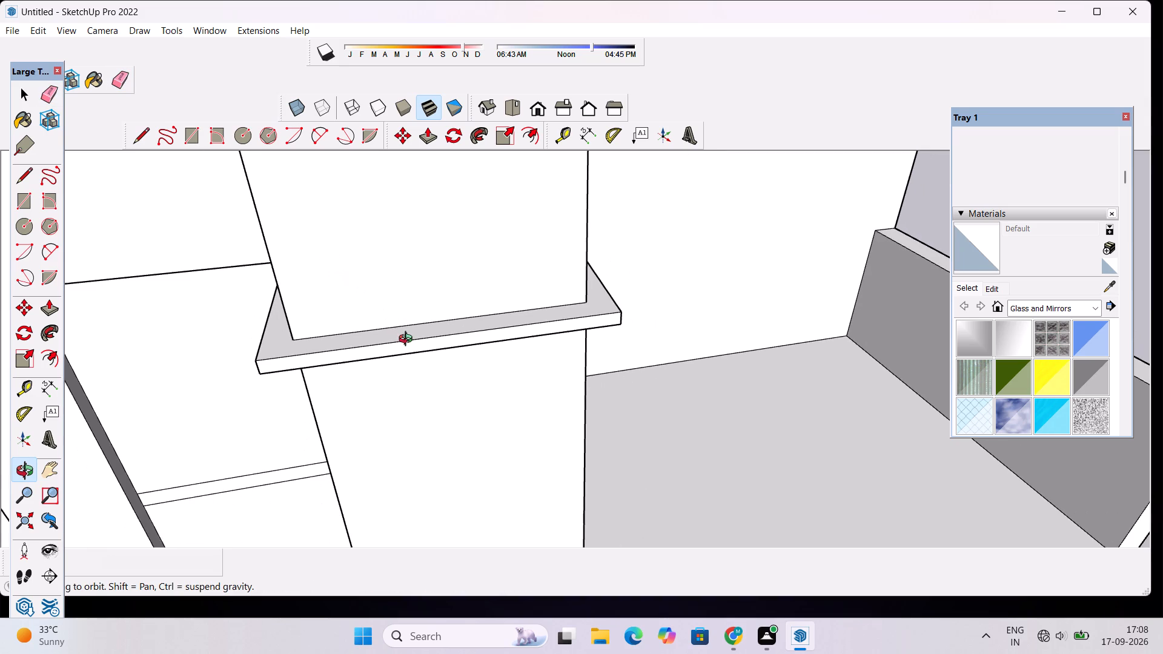
pyautogui.moveTo(525, 408); pyautogui.dragTo(380, 400)
pyautogui.scroll(-6, 373, 395)
pyautogui.scroll(3, 411, 418)
pyautogui.scroll(-5, 411, 418)
pyautogui.scroll(2, 411, 418)
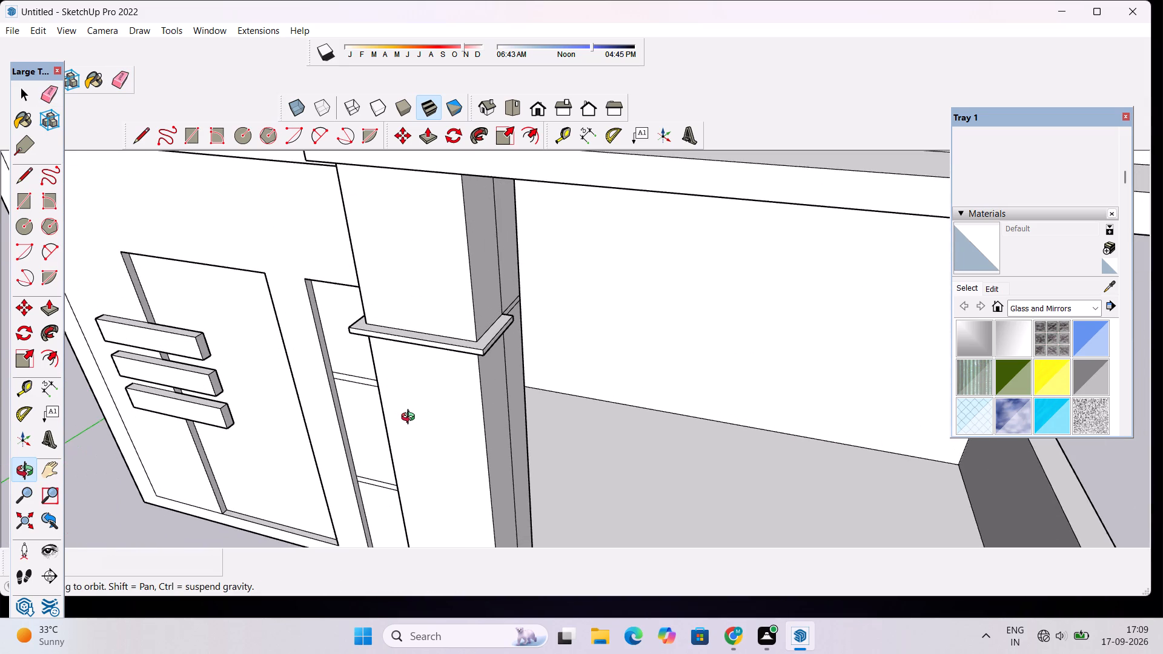
pyautogui.scroll(-3, 411, 418)
pyautogui.moveTo(672, 374); pyautogui.dragTo(597, 395)
pyautogui.scroll(4, 492, 328)
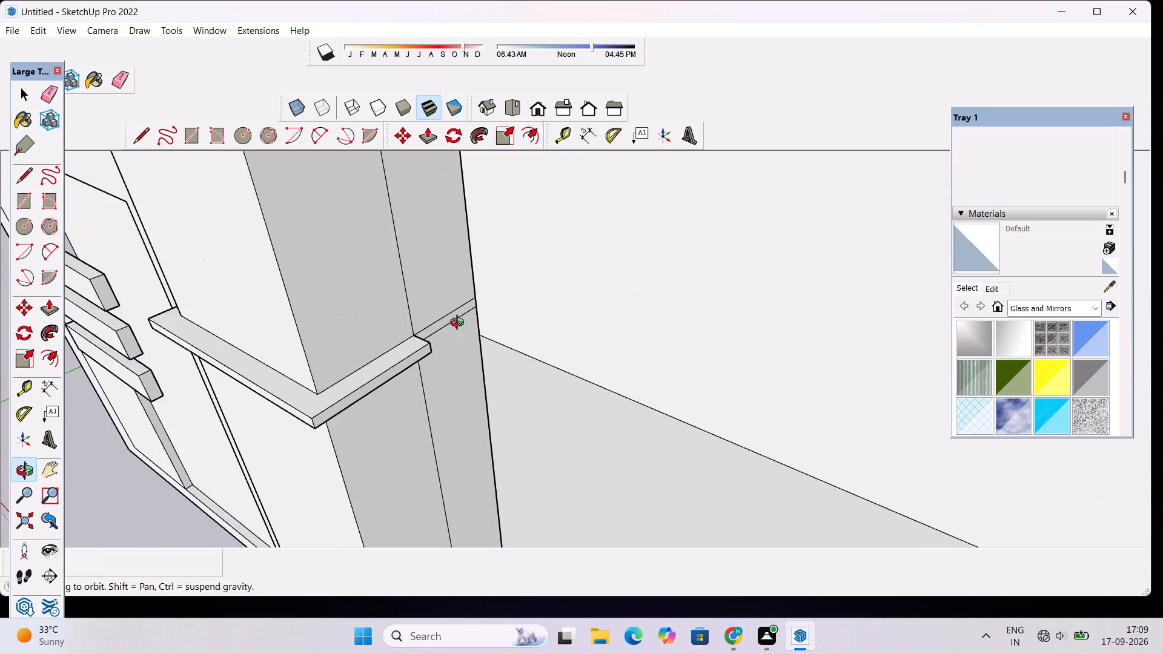
pyautogui.scroll(7, 460, 324)
pyautogui.press('e')
pyautogui.moveTo(423, 282); pyautogui.dragTo(435, 334)
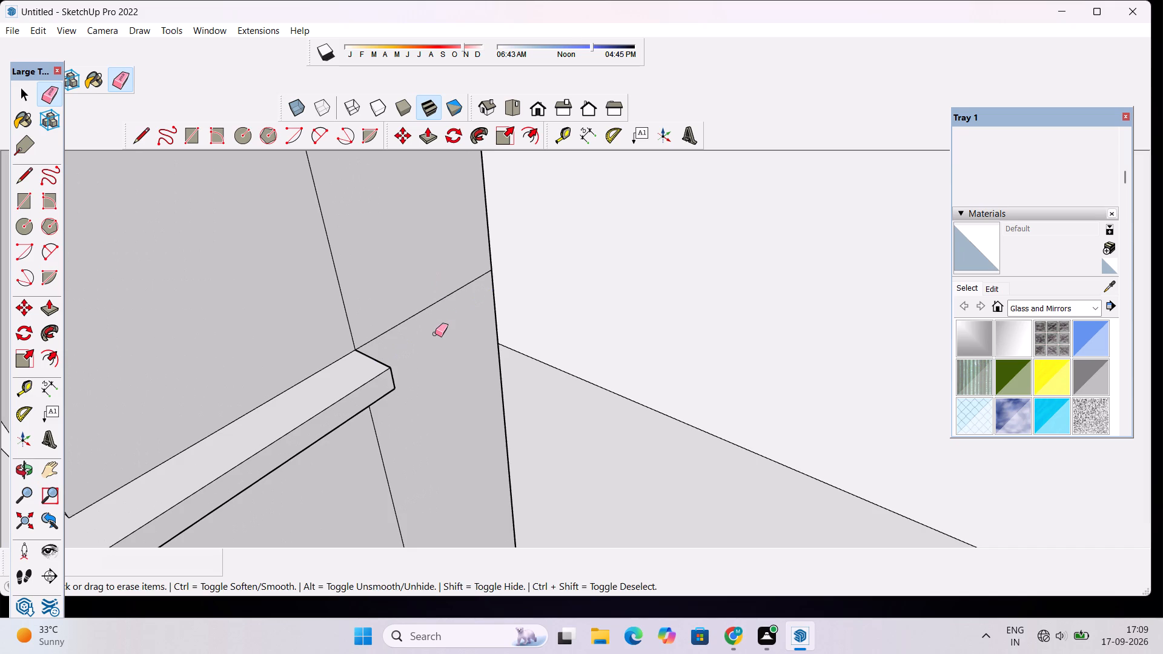
pyautogui.moveTo(431, 300); pyautogui.dragTo(439, 314)
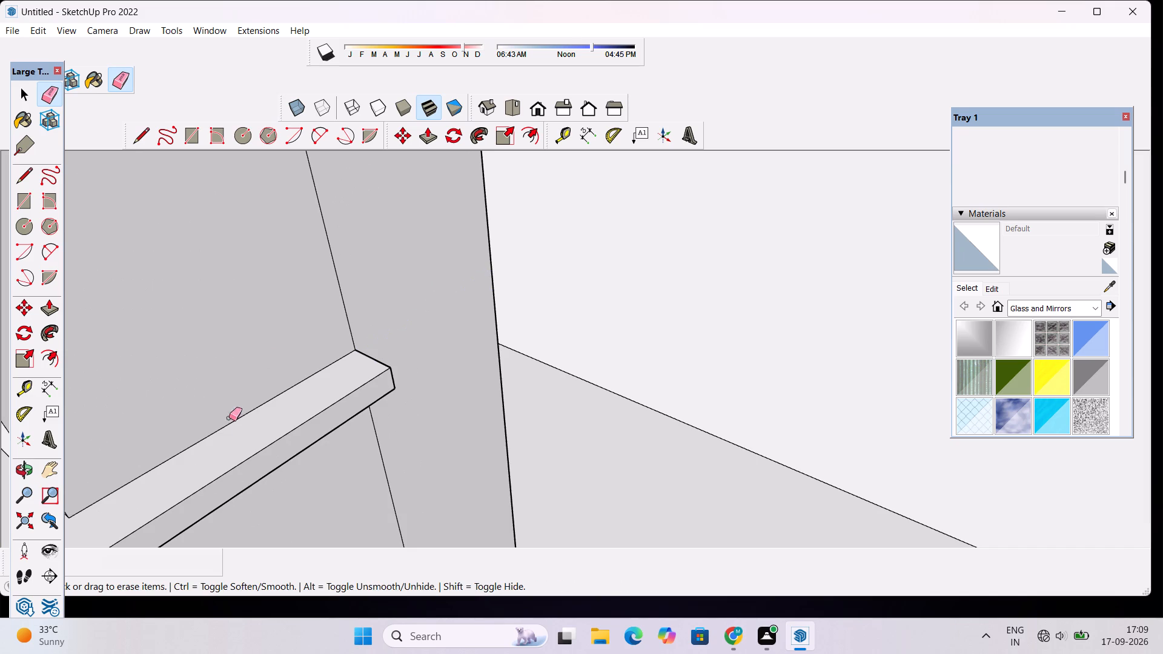
# Move the floating Large Tool Set aside so it covers less of the model view.
pyautogui.click(25, 475)
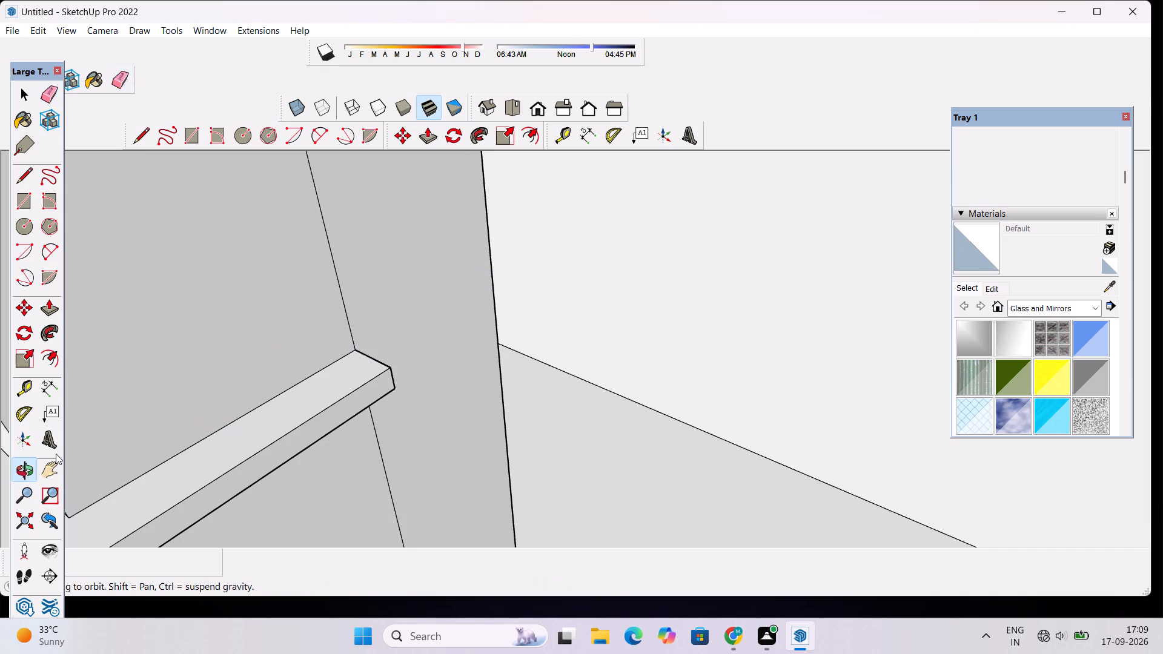
pyautogui.moveTo(56, 454); pyautogui.dragTo(202, 402)
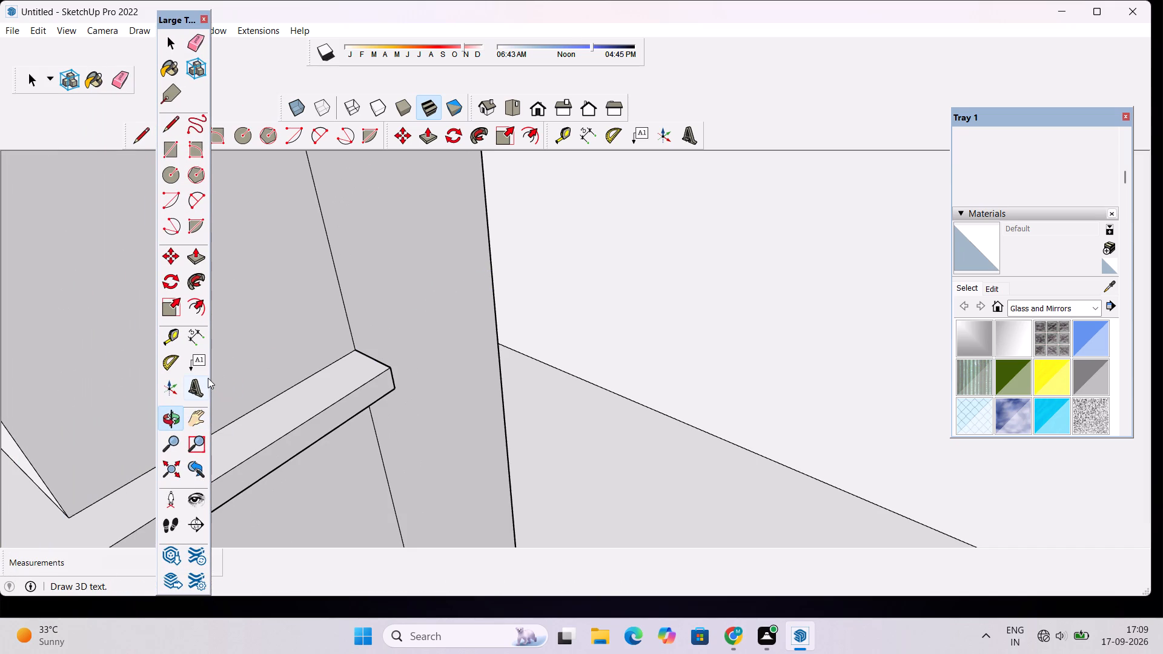
pyautogui.moveTo(186, 405); pyautogui.dragTo(182, 408)
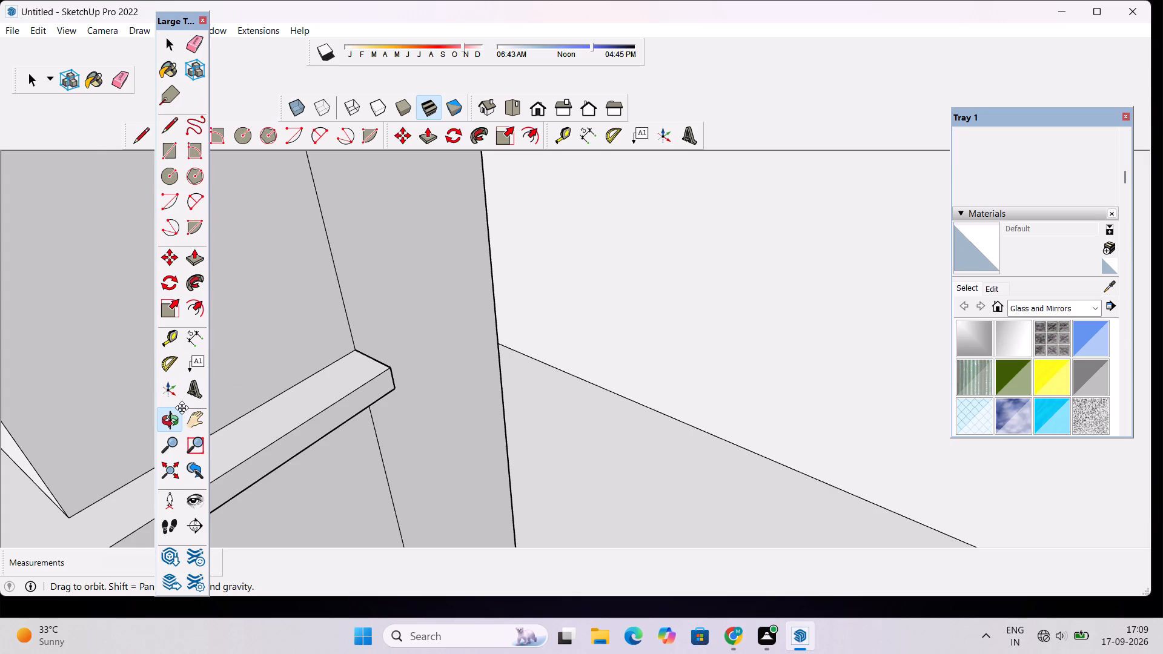
pyautogui.moveTo(182, 408); pyautogui.dragTo(0, 412)
# Examine the finished projecting band on the porch column together with the surrounding ground-floor facade.
pyautogui.scroll(-12, 303, 319)
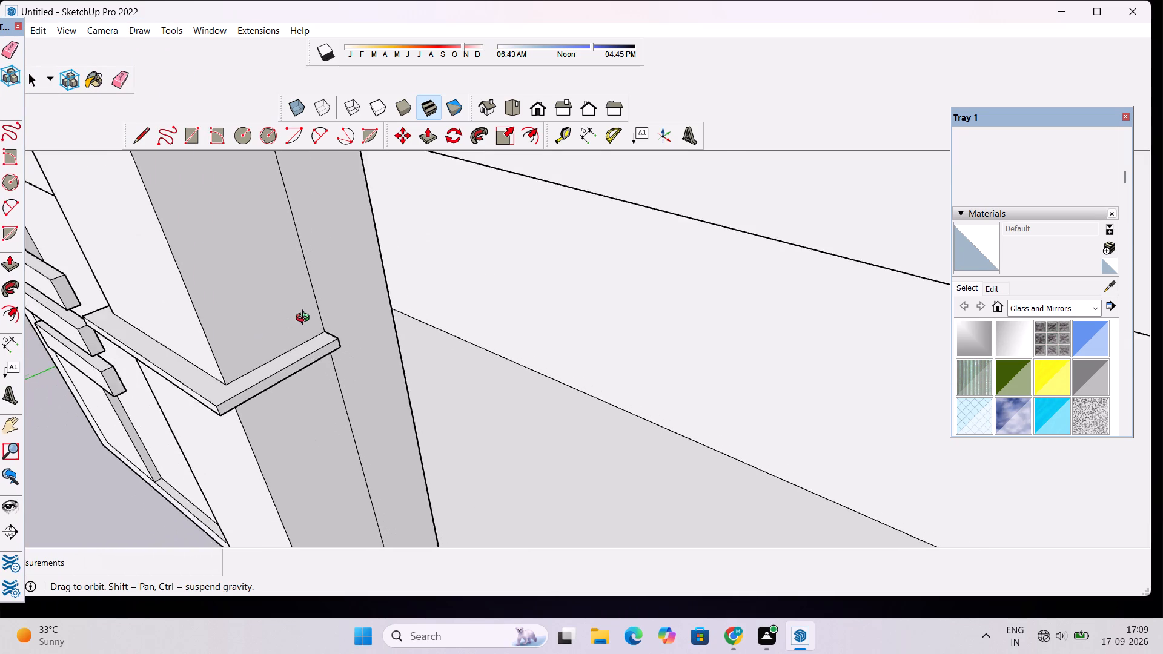
pyautogui.scroll(-5, 305, 319)
pyautogui.moveTo(311, 346); pyautogui.dragTo(316, 340)
pyautogui.scroll(-6, 324, 320)
pyautogui.moveTo(359, 342); pyautogui.dragTo(423, 296)
pyautogui.scroll(-1, 425, 293)
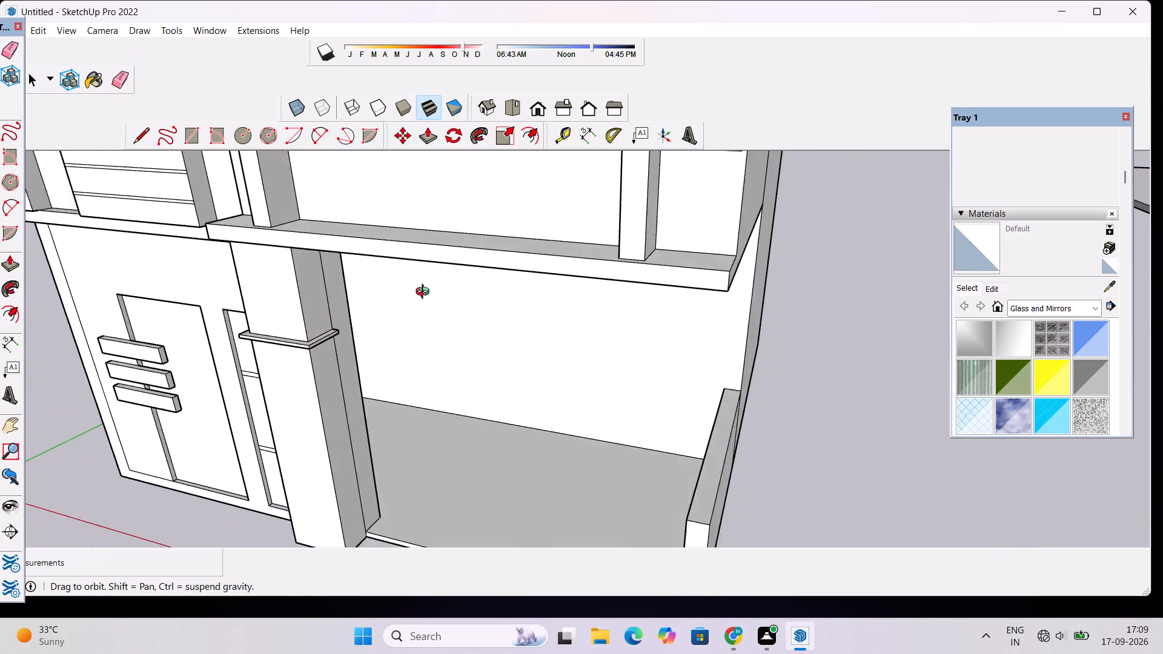
# Examine the porch front, its column ledge and the floors above from front and raised views.
pyautogui.scroll(-2, 425, 293)
pyautogui.moveTo(414, 335); pyautogui.dragTo(477, 326)
pyautogui.keyDown('shift'); pyautogui.moveTo(511, 319); pyautogui.dragTo(410, 287); pyautogui.keyUp('shift')
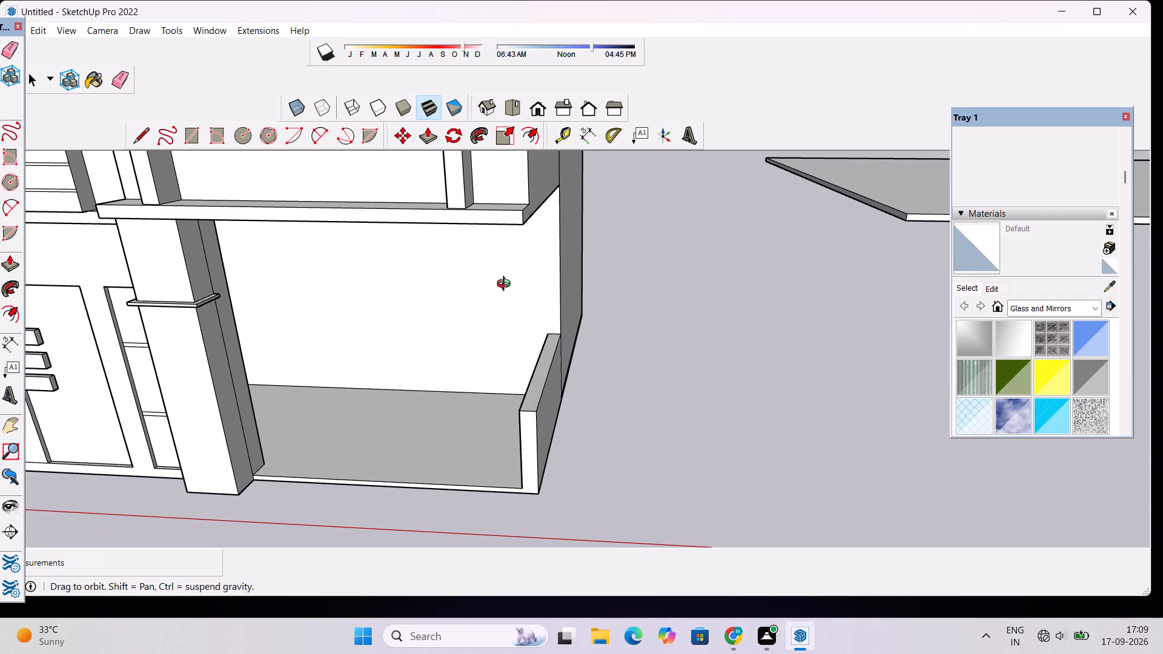
pyautogui.scroll(-2, 508, 285)
pyautogui.keyDown('shift'); pyautogui.moveTo(511, 288); pyautogui.dragTo(548, 287); pyautogui.keyUp('shift')
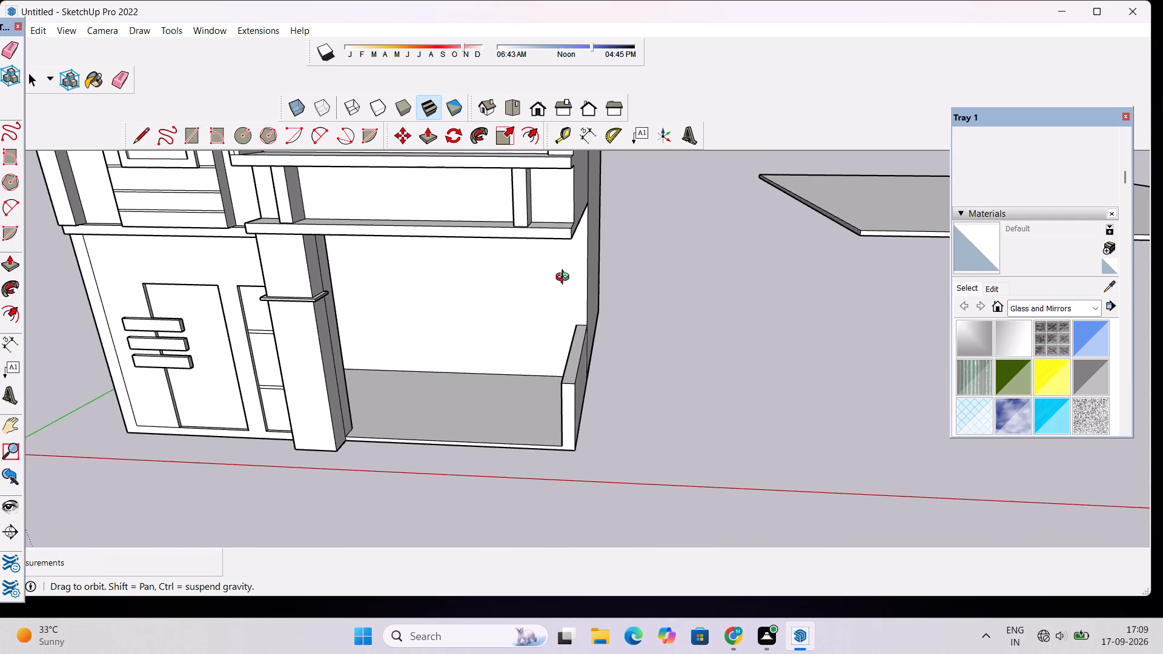
pyautogui.scroll(-3, 565, 279)
pyautogui.moveTo(554, 302); pyautogui.dragTo(594, 359)
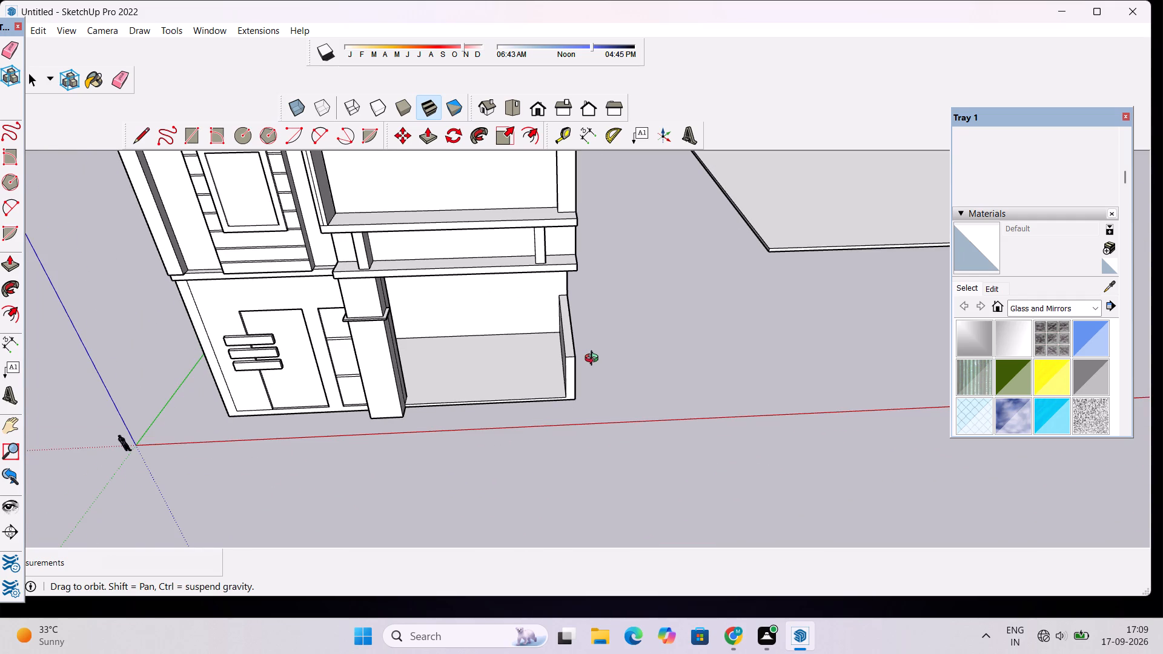
pyautogui.scroll(2, 594, 360)
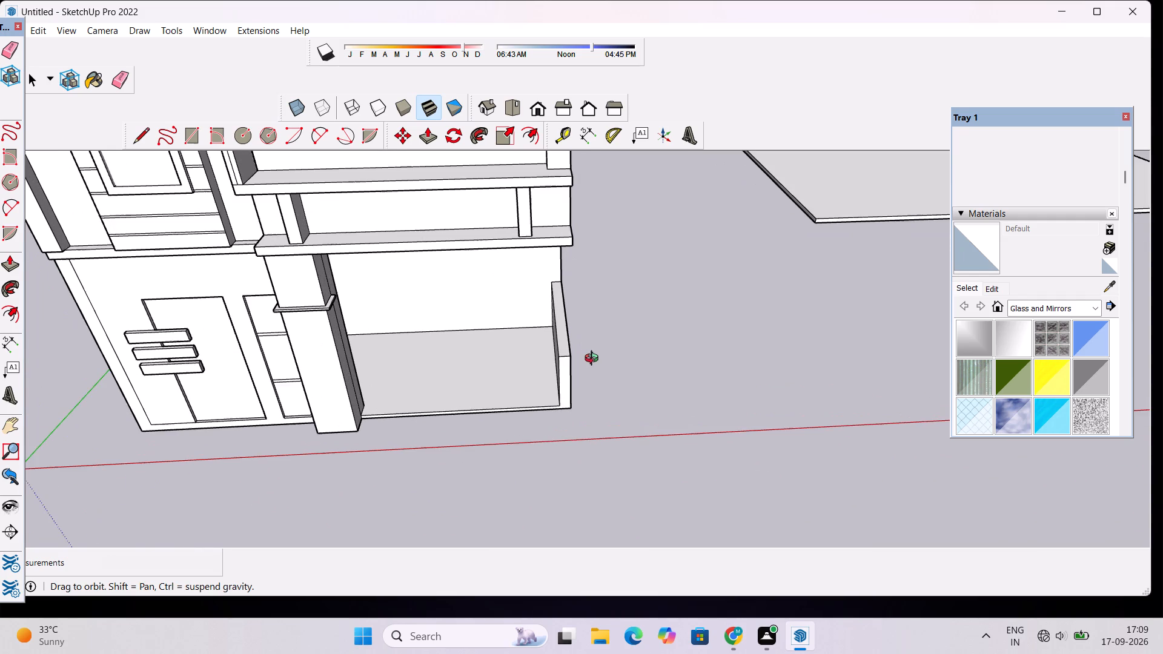
pyautogui.scroll(-6, 595, 360)
pyautogui.keyDown('shift'); pyautogui.moveTo(598, 362); pyautogui.dragTo(603, 389); pyautogui.keyUp('shift')
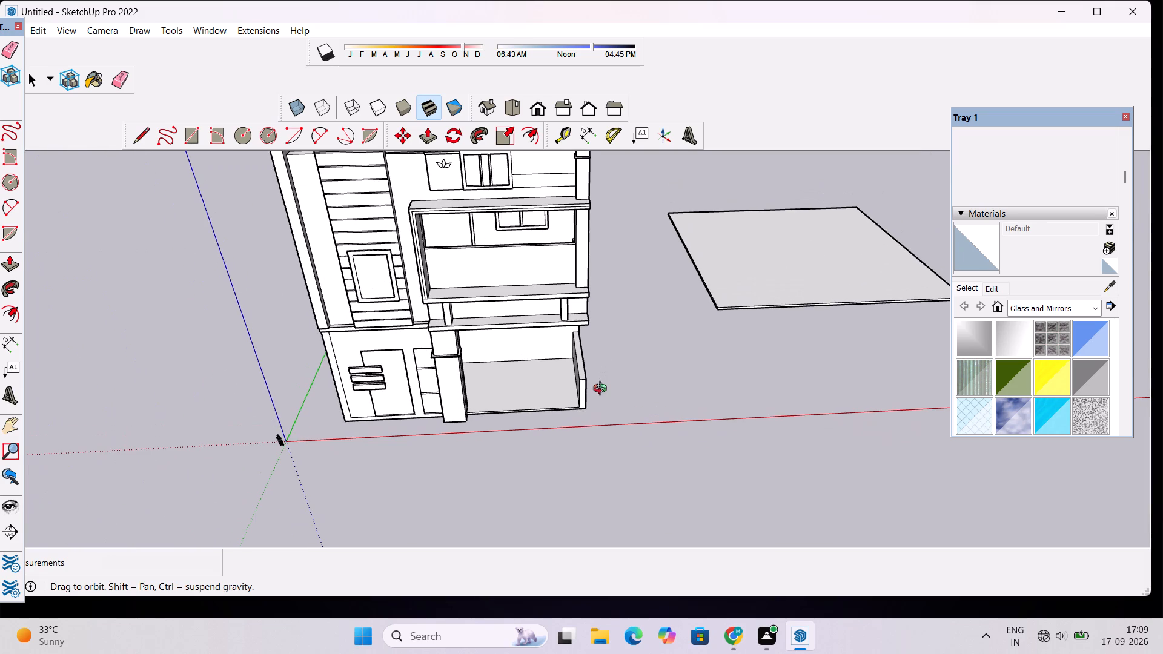
pyautogui.moveTo(583, 388); pyautogui.dragTo(554, 285)
pyautogui.scroll(5, 558, 329)
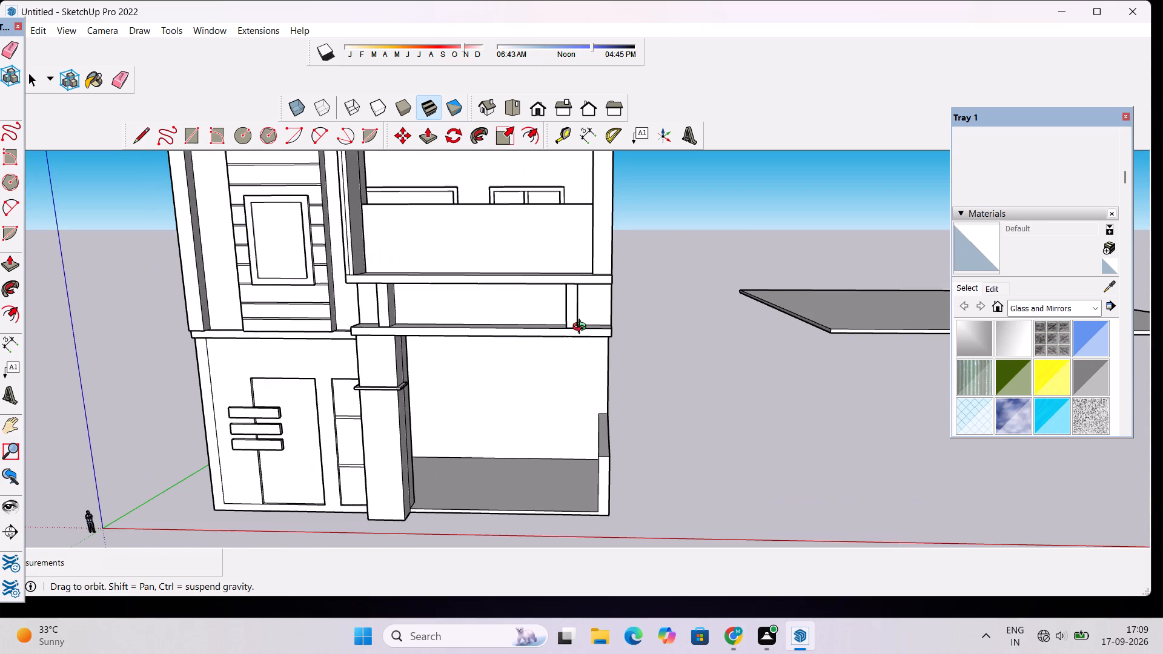
pyautogui.scroll(2, 582, 328)
# Place two vertical guides along the front and rear edges of the upper-floor corner pier's side face, extending down past the porch.
pyautogui.moveTo(635, 302); pyautogui.dragTo(422, 354)
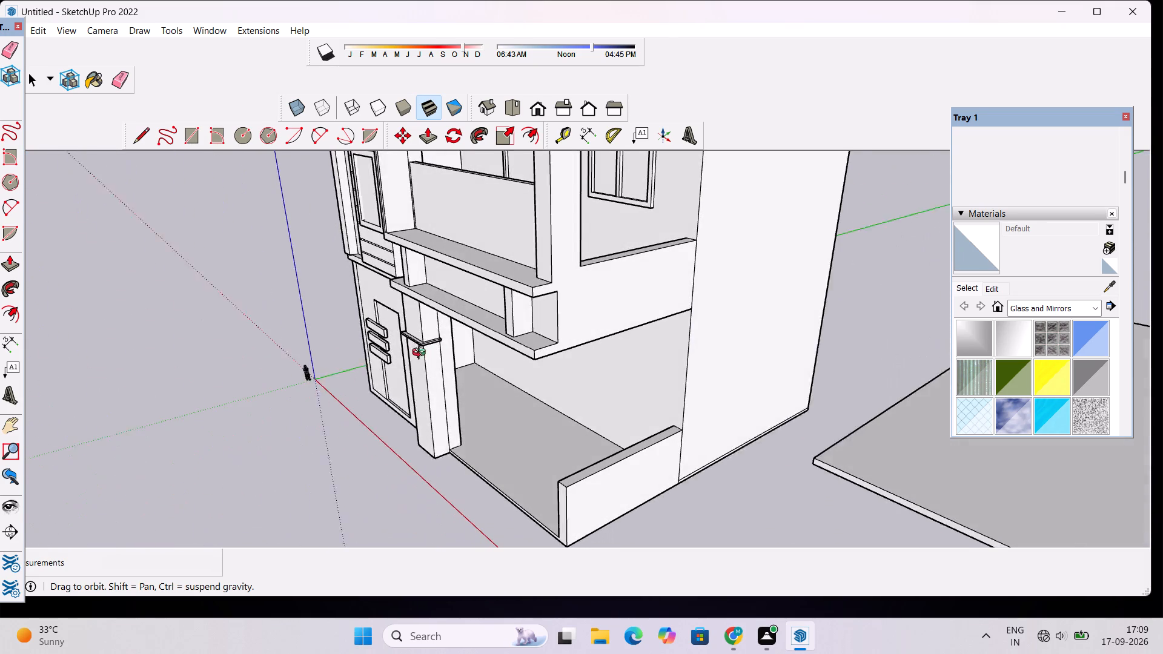
pyautogui.moveTo(422, 354); pyautogui.dragTo(410, 352)
pyautogui.scroll(-4, 445, 341)
pyautogui.moveTo(522, 342); pyautogui.dragTo(498, 348)
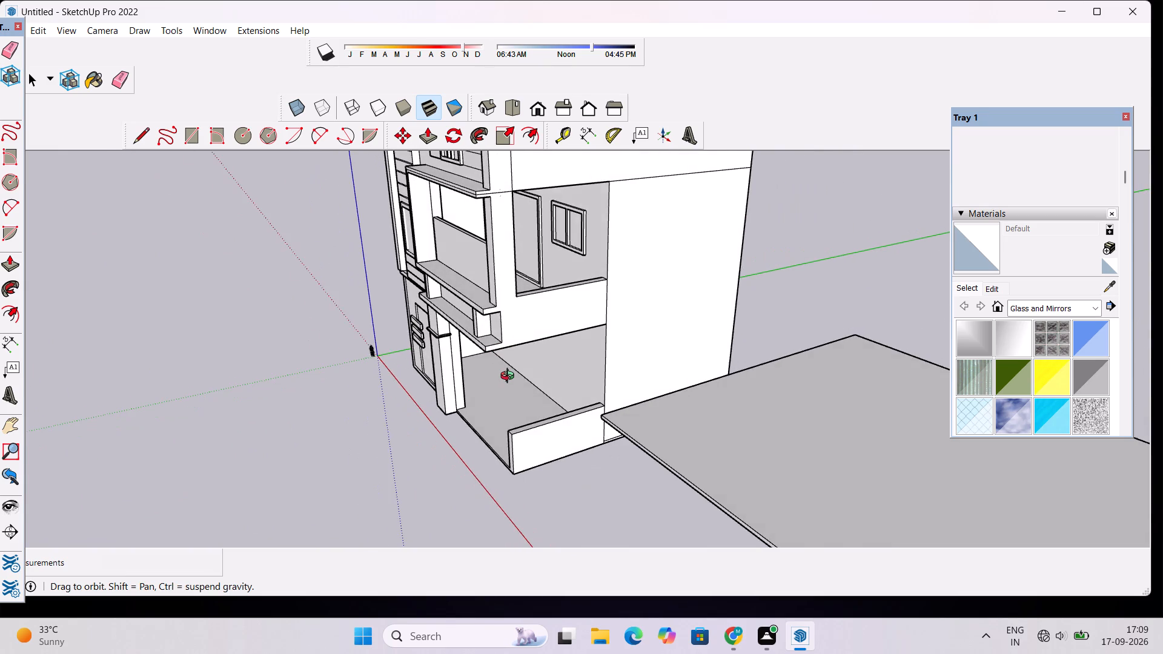
pyautogui.scroll(3, 510, 377)
pyautogui.moveTo(517, 366); pyautogui.dragTo(472, 363)
pyautogui.keyDown('shift'); pyautogui.moveTo(460, 351); pyautogui.dragTo(509, 449); pyautogui.keyUp('shift')
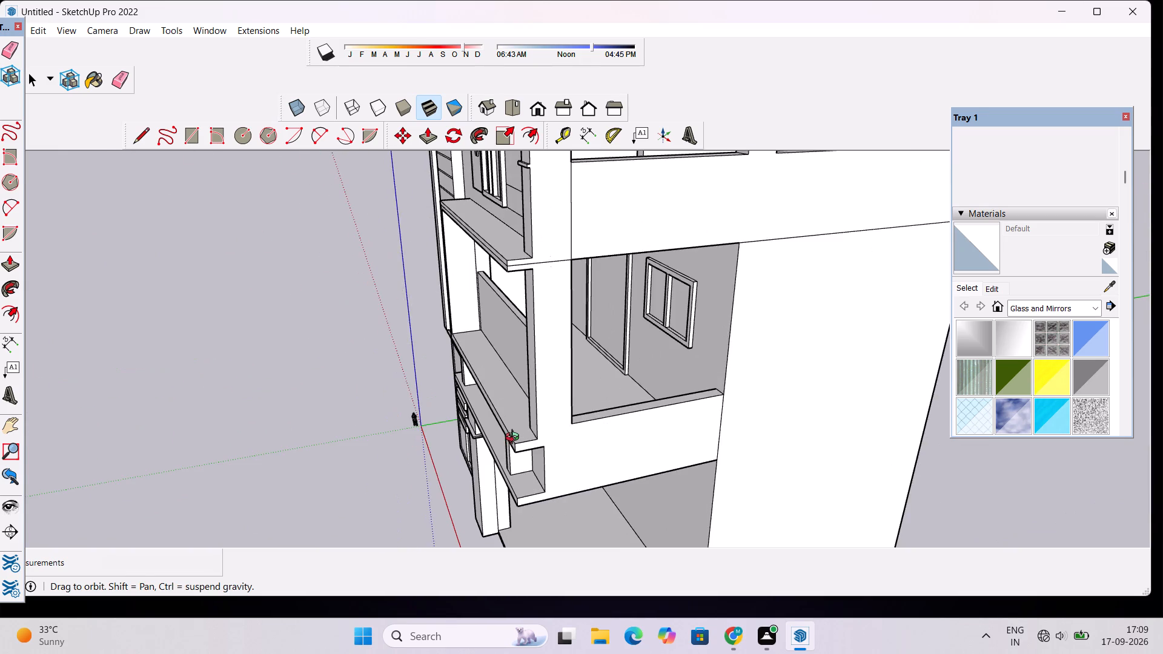
pyautogui.scroll(2, 515, 436)
pyautogui.press('t')
pyautogui.click(535, 198)
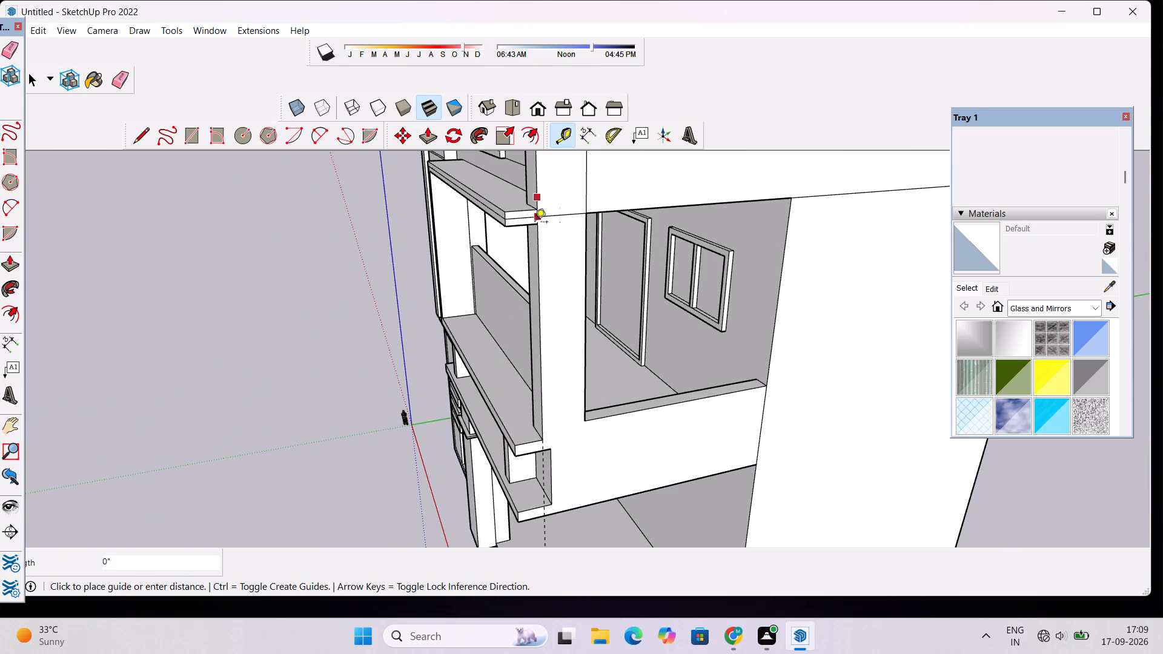
pyautogui.click(535, 247)
pyautogui.scroll(-8, 535, 247)
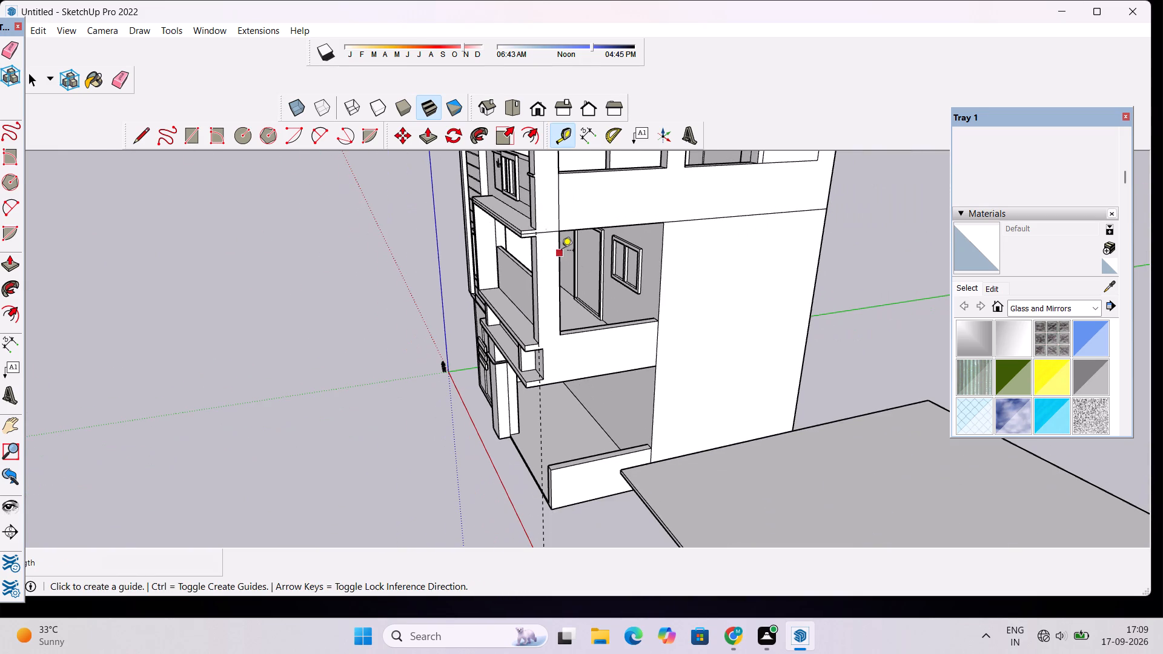
pyautogui.click(562, 250)
pyautogui.click(562, 267)
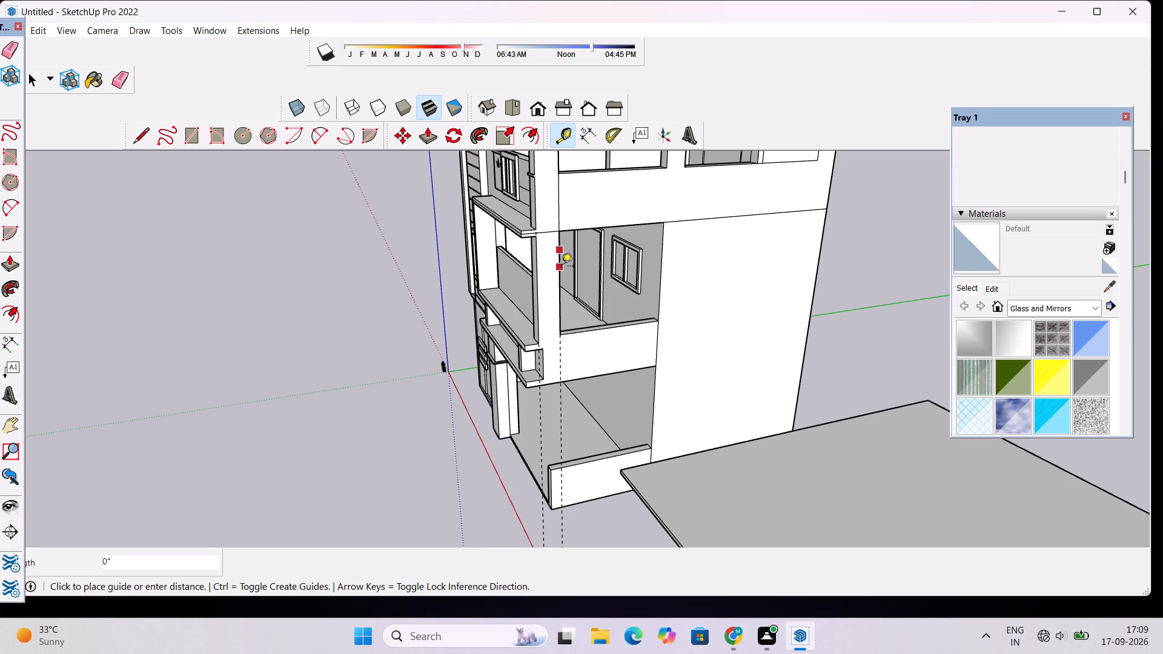
# Move the floating Large Tool Set back into the window so all of its tools are accessible.
pyautogui.press('l')
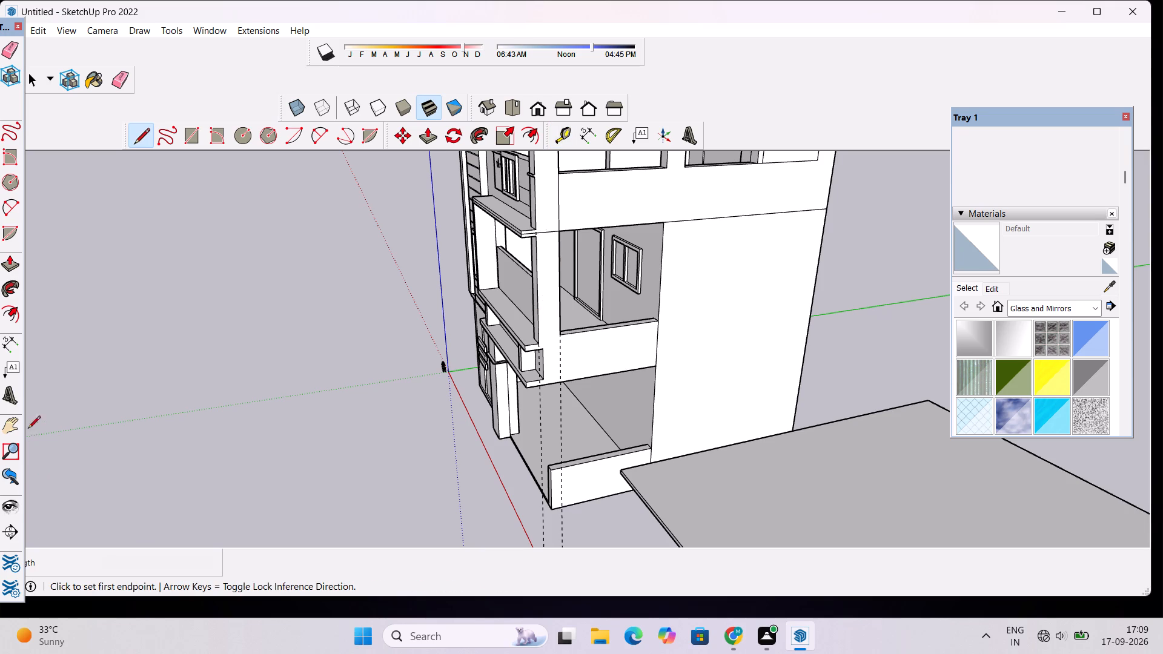
pyautogui.press('v')
pyautogui.click(396, 144)
pyautogui.moveTo(23, 219); pyautogui.dragTo(56, 230)
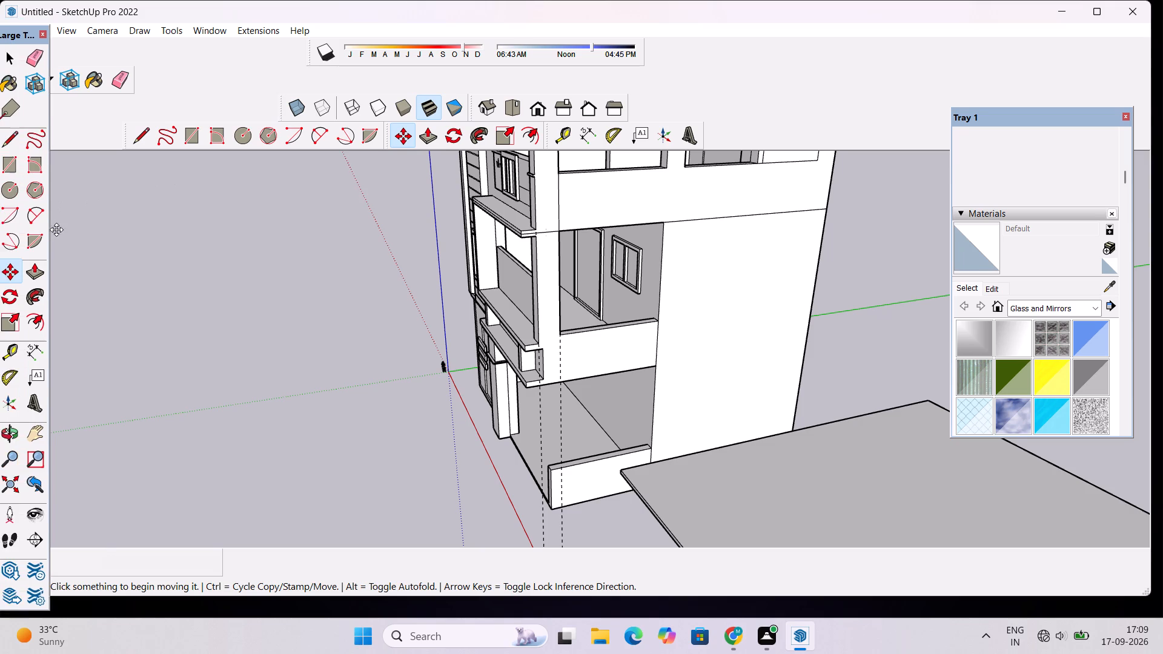
pyautogui.moveTo(56, 230); pyautogui.dragTo(107, 234)
pyautogui.press('space')
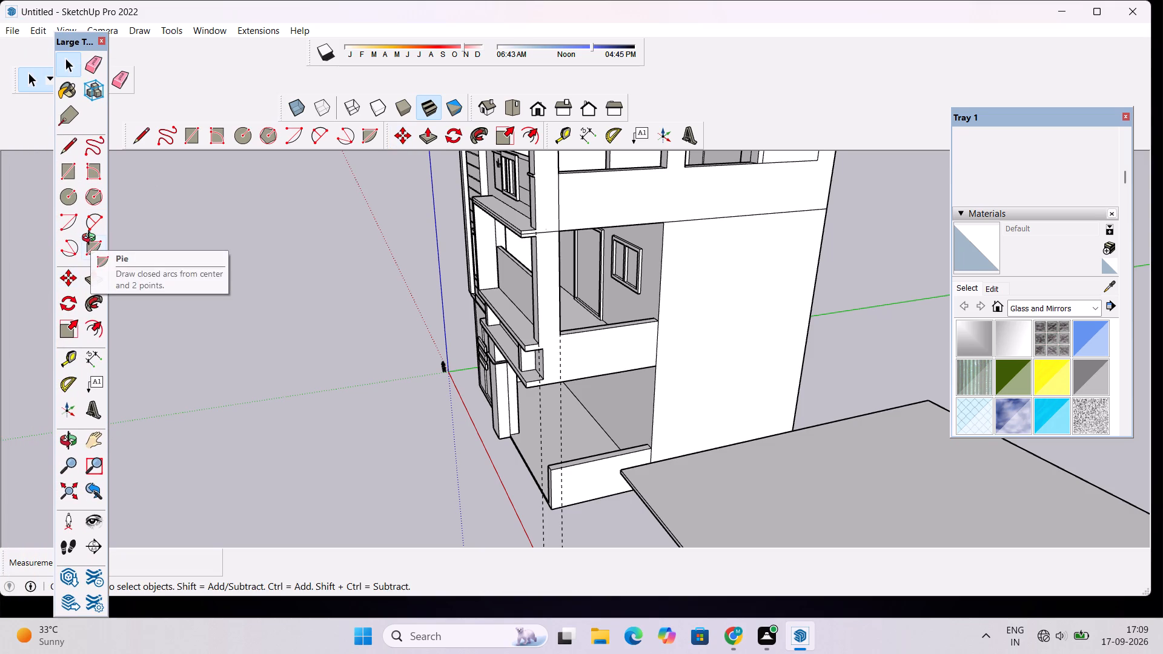
# Draw a line from the low porch side wall's outer front base corner outward, continuing the porch's front base edge past the guides.
pyautogui.press('o')
pyautogui.moveTo(91, 239); pyautogui.dragTo(222, 275)
pyautogui.scroll(-4, 223, 271)
pyautogui.moveTo(285, 266); pyautogui.dragTo(485, 285)
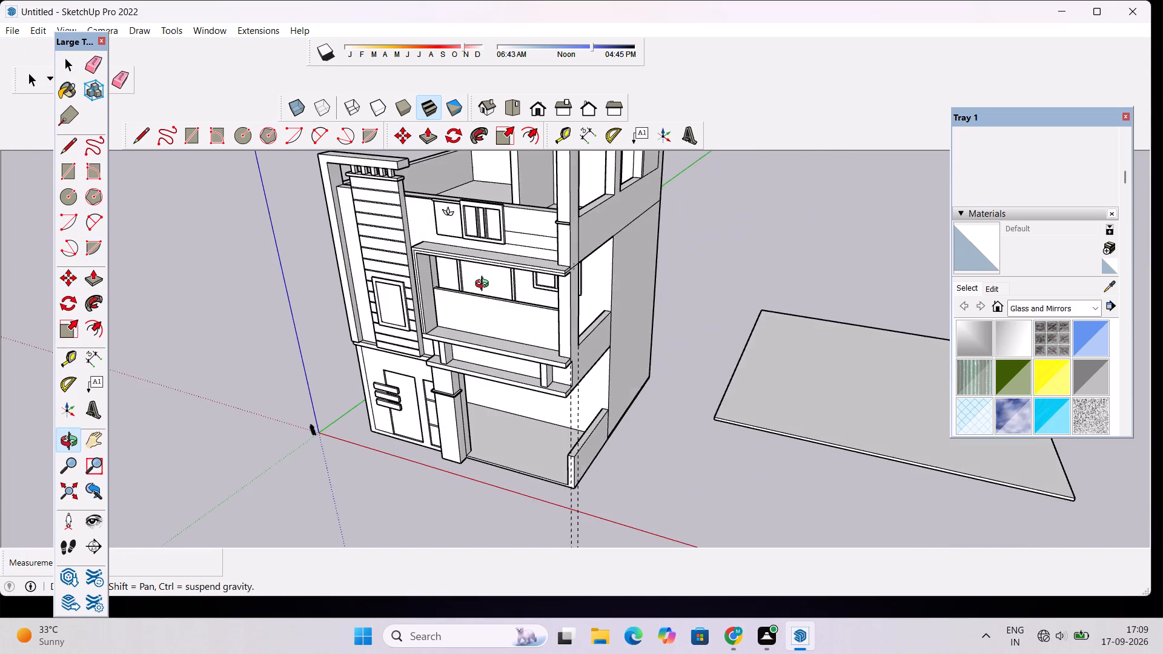
pyautogui.scroll(3, 478, 284)
pyautogui.scroll(3, 571, 289)
pyautogui.scroll(-4, 558, 297)
pyautogui.moveTo(491, 423); pyautogui.dragTo(608, 366)
pyautogui.moveTo(648, 393); pyautogui.dragTo(560, 308)
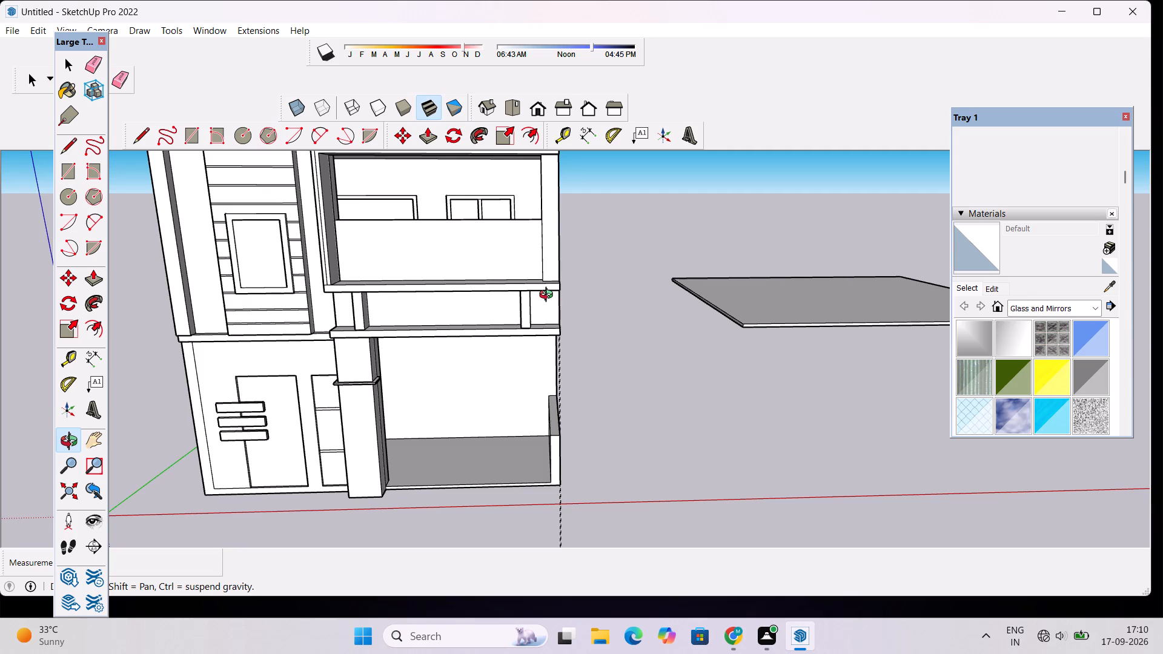
pyautogui.moveTo(549, 296); pyautogui.dragTo(537, 342)
pyautogui.scroll(9, 586, 459)
pyautogui.moveTo(589, 461); pyautogui.dragTo(523, 460)
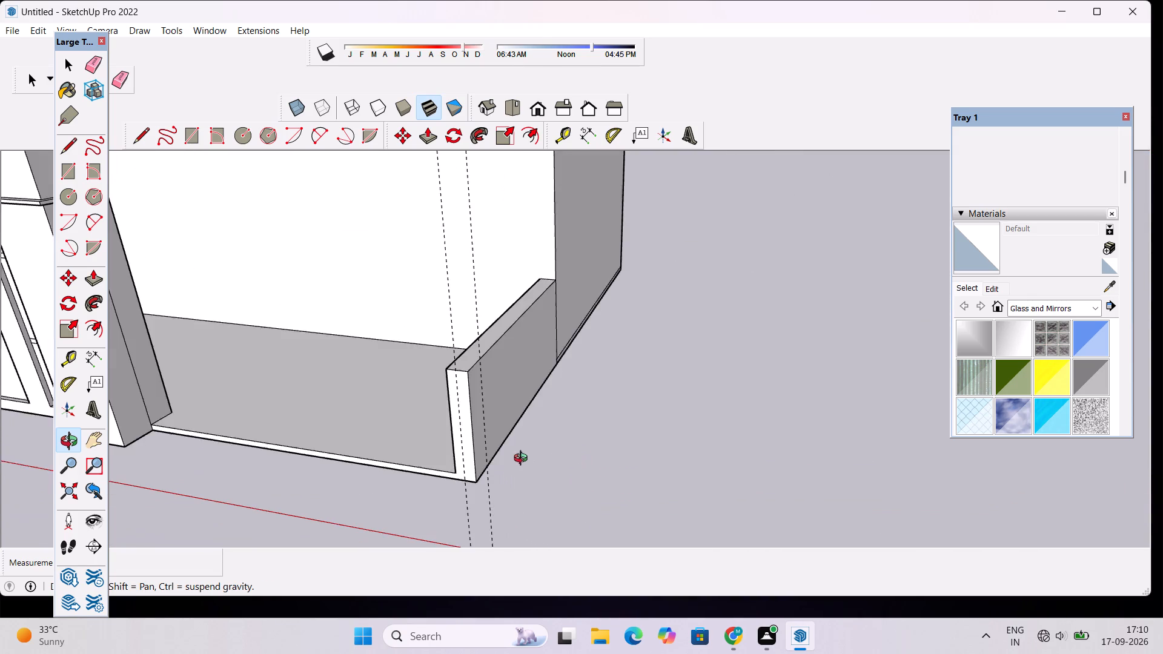
pyautogui.moveTo(523, 460); pyautogui.dragTo(515, 461)
pyautogui.scroll(7, 399, 498)
pyautogui.moveTo(425, 491); pyautogui.dragTo(570, 472)
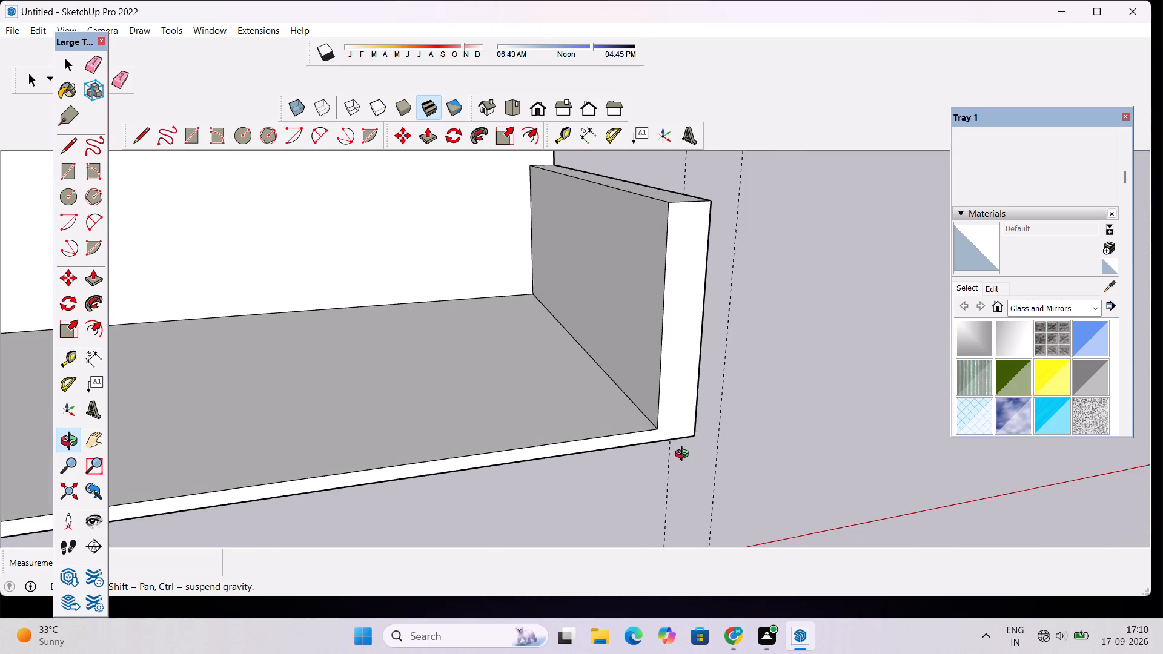
pyautogui.scroll(3, 685, 455)
pyautogui.moveTo(714, 438); pyautogui.dragTo(655, 438)
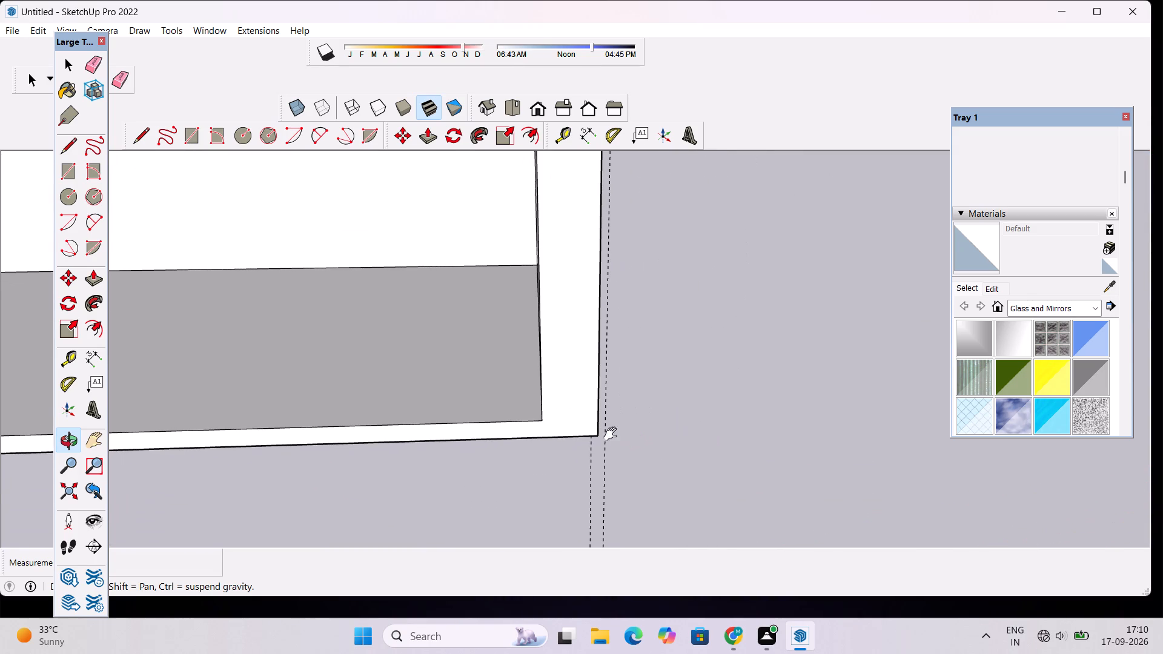
pyautogui.keyDown('shift'); pyautogui.moveTo(613, 434); pyautogui.dragTo(602, 472); pyautogui.keyUp('shift')
pyautogui.scroll(-2, 595, 457)
pyautogui.keyDown('shift'); pyautogui.moveTo(595, 452); pyautogui.dragTo(572, 510); pyautogui.keyUp('shift')
pyautogui.keyDown('shift'); pyautogui.scroll(1, 569, 509); pyautogui.keyUp('shift')
pyautogui.moveTo(586, 492); pyautogui.dragTo(572, 501)
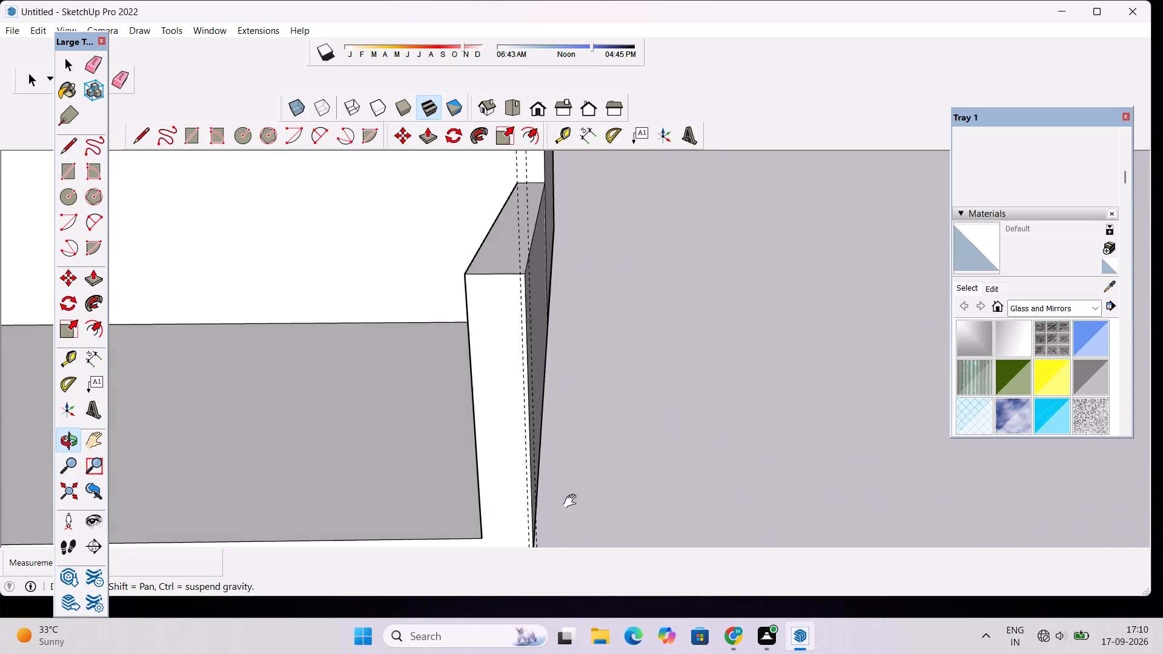
pyautogui.moveTo(572, 501); pyautogui.dragTo(546, 514)
pyautogui.keyDown('shift'); pyautogui.moveTo(531, 536); pyautogui.dragTo(480, 464); pyautogui.keyUp('shift')
pyautogui.keyDown('shift'); pyautogui.scroll(2, 471, 466); pyautogui.keyUp('shift')
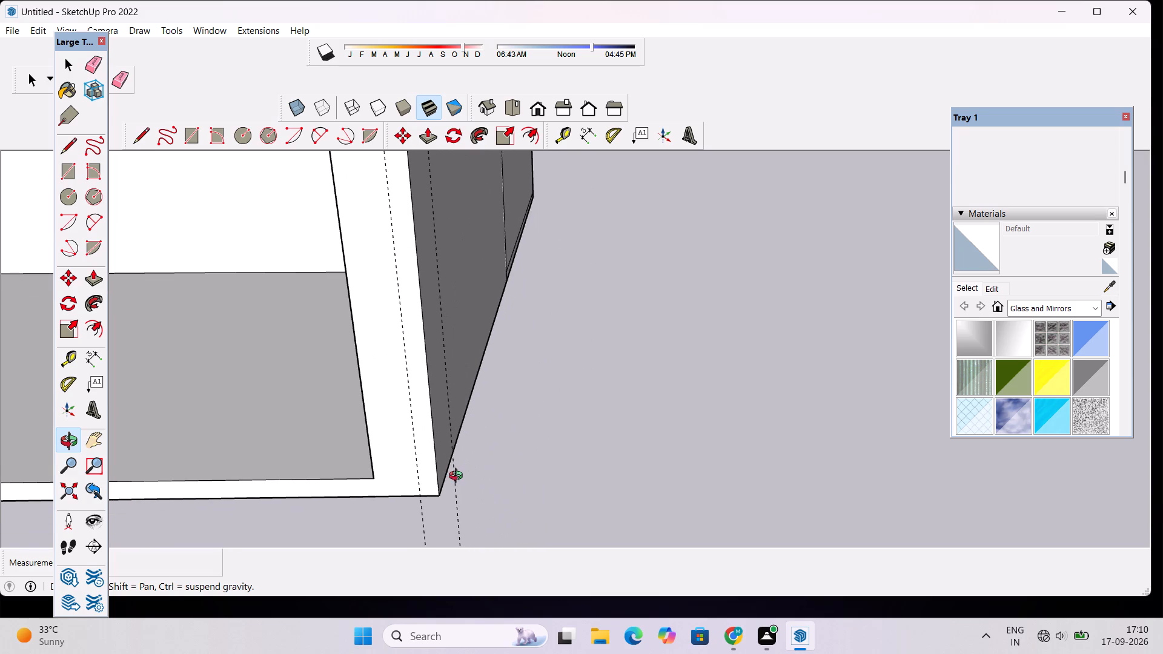
pyautogui.press('l')
pyautogui.scroll(2, 459, 477)
pyautogui.click(438, 500)
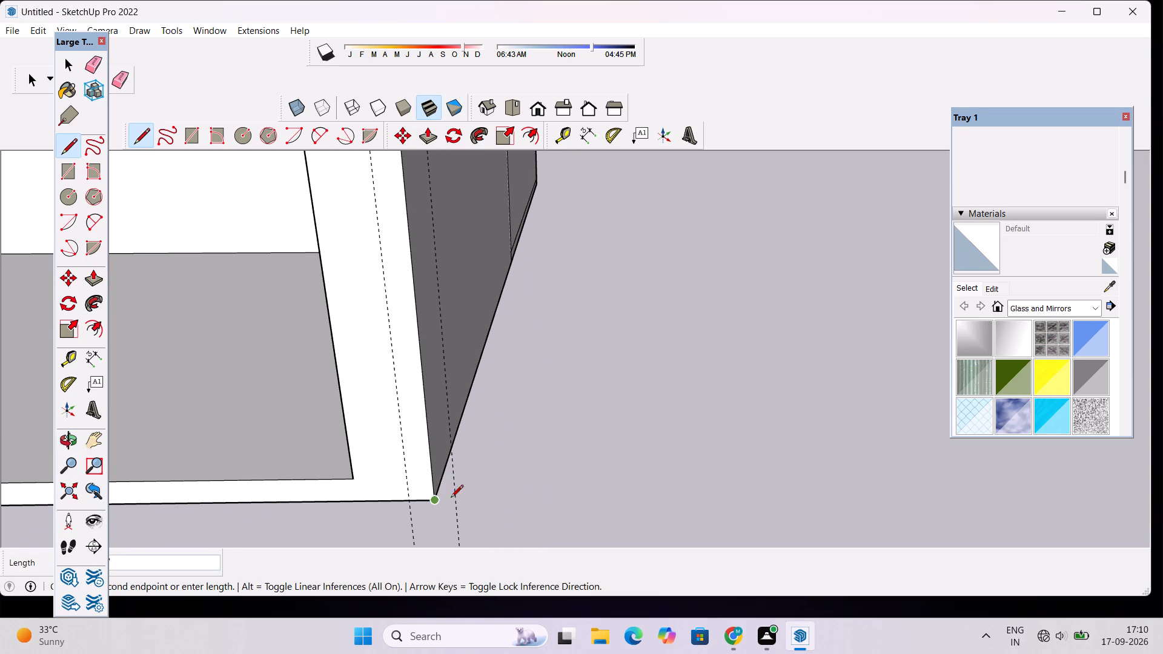
pyautogui.click(548, 509)
pyautogui.press('space')
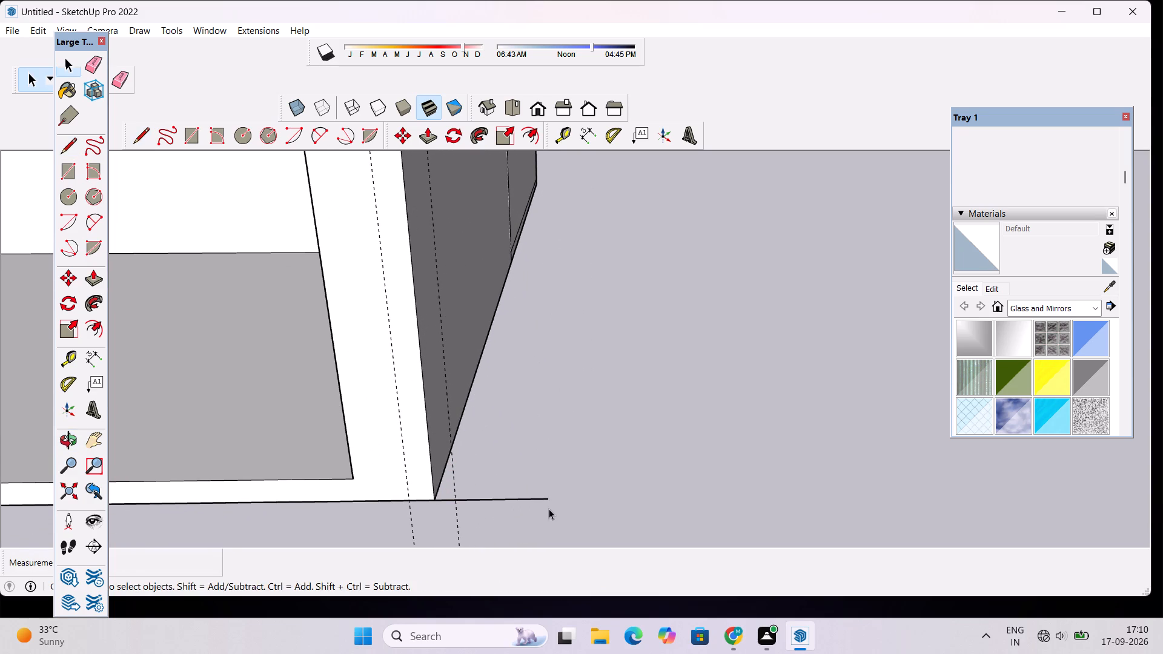
# Draw a short line along the green axis from the outer guide's crossing with the extended base line.
pyautogui.press('l')
pyautogui.scroll(6, 444, 504)
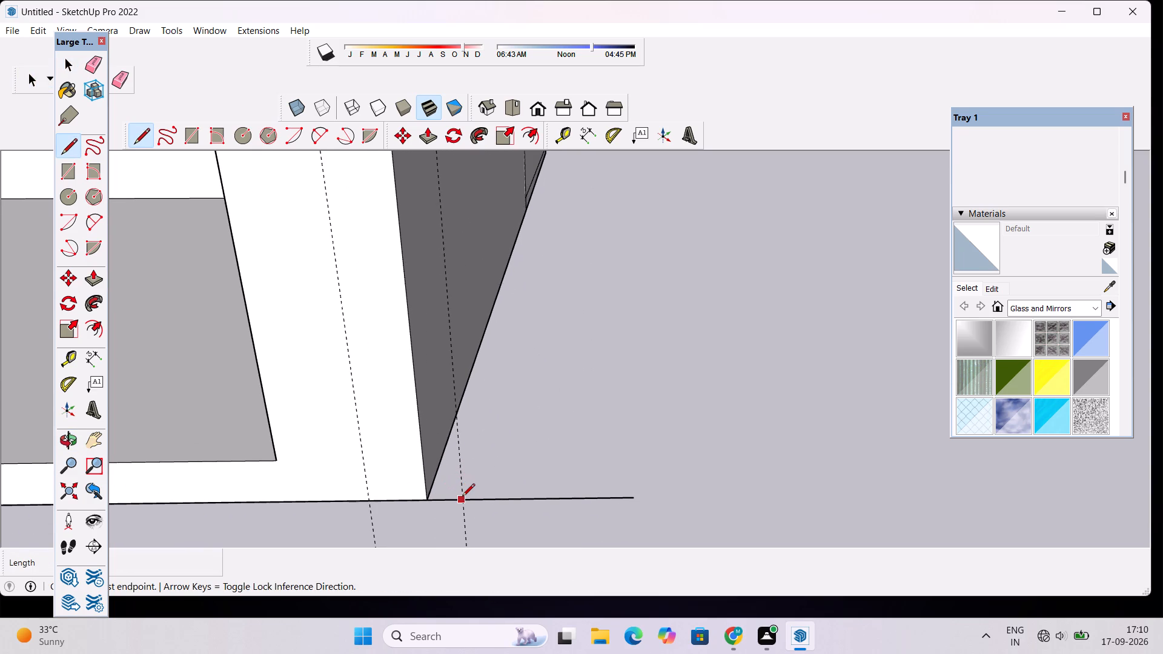
pyautogui.scroll(4, 462, 497)
pyautogui.click(462, 498)
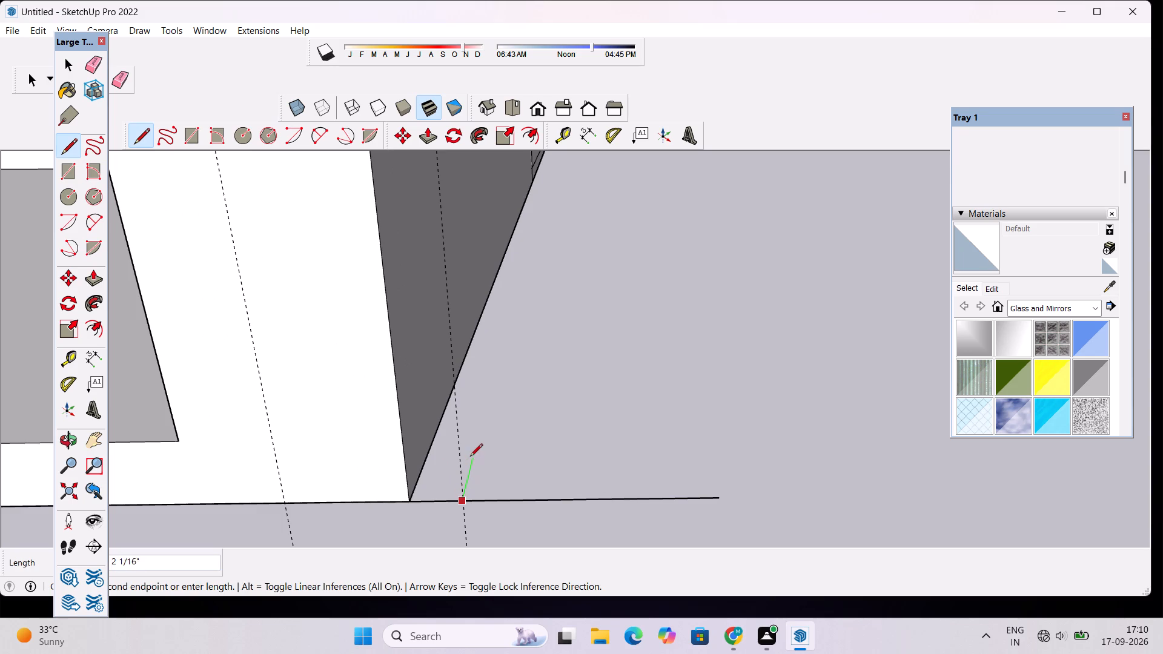
pyautogui.scroll(4, 478, 438)
pyautogui.click(477, 438)
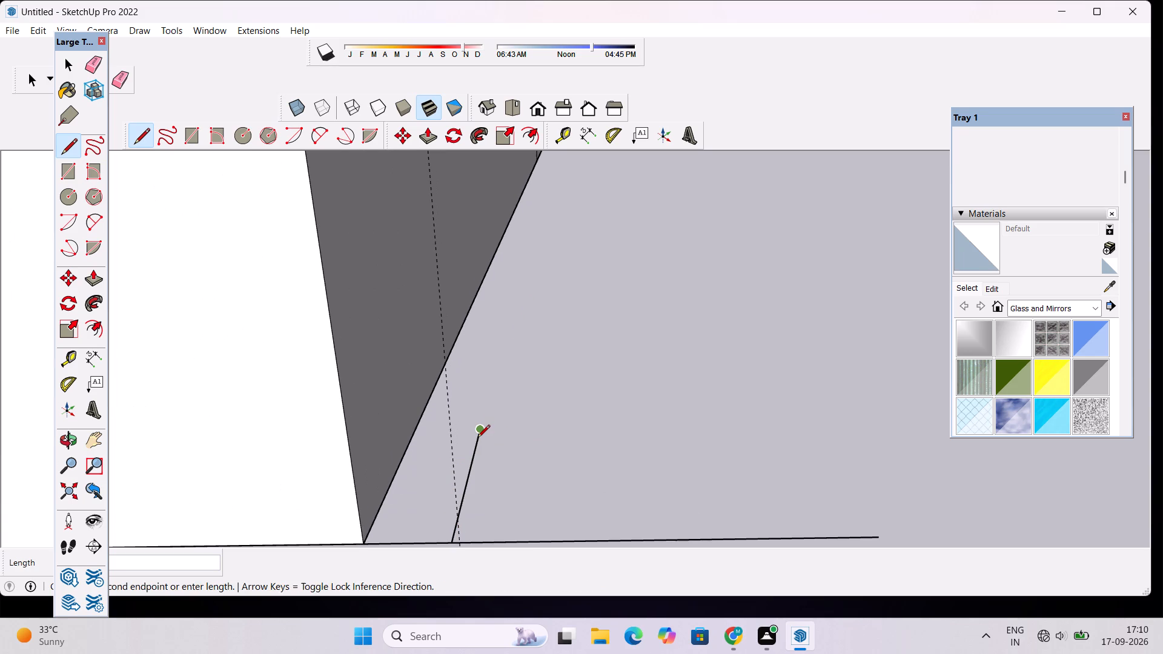
pyautogui.press('space')
# Draw a vertical line along the outer guide from the low porch side wall's top edge down to the extended front base line.
pyautogui.write('o')
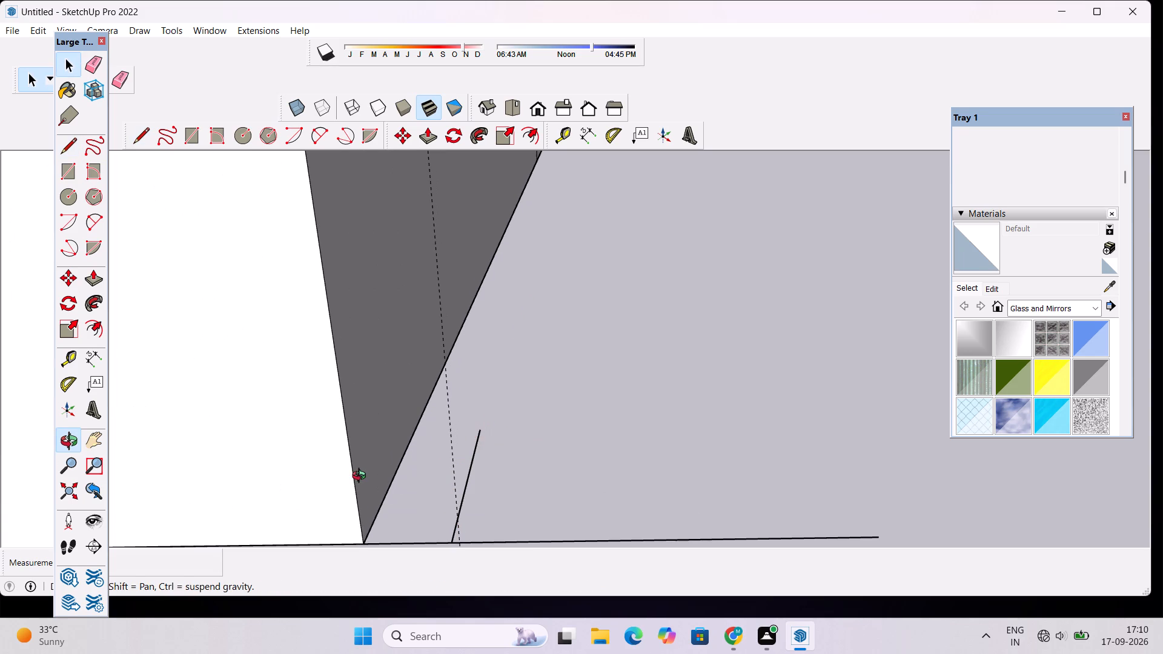
pyautogui.moveTo(377, 474); pyautogui.dragTo(426, 452)
pyautogui.scroll(-8, 427, 451)
pyautogui.moveTo(414, 481); pyautogui.dragTo(442, 496)
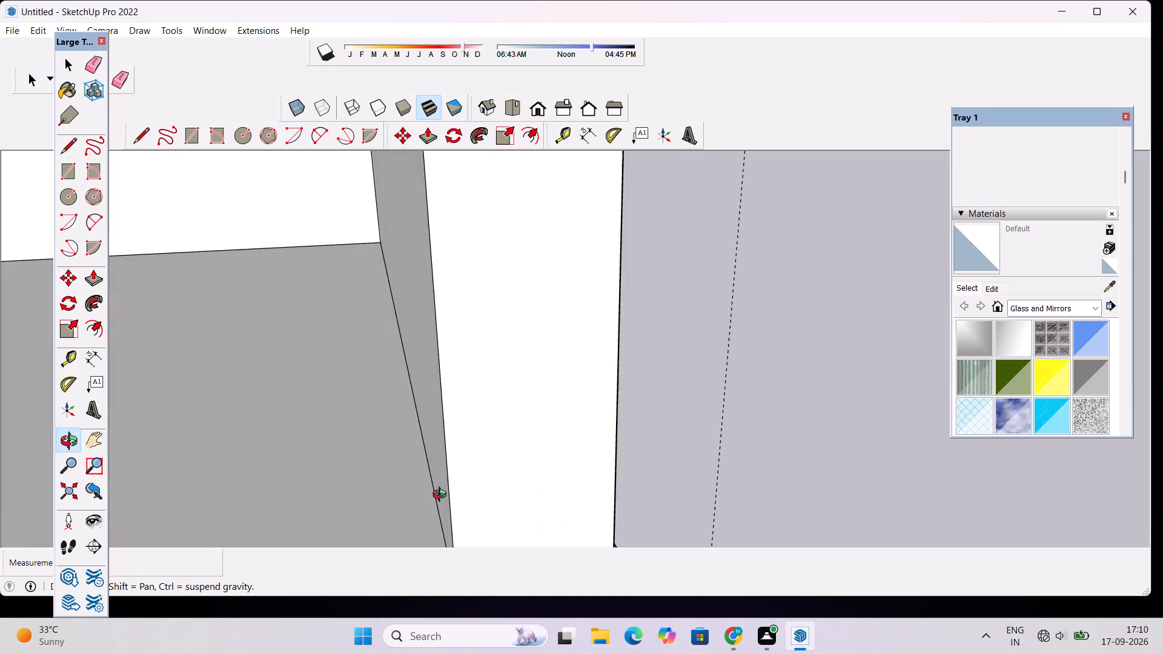
pyautogui.moveTo(442, 496); pyautogui.dragTo(398, 489)
pyautogui.keyDown('shift'); pyautogui.moveTo(396, 467); pyautogui.dragTo(351, 373); pyautogui.keyUp('shift')
pyautogui.scroll(-4, 299, 383)
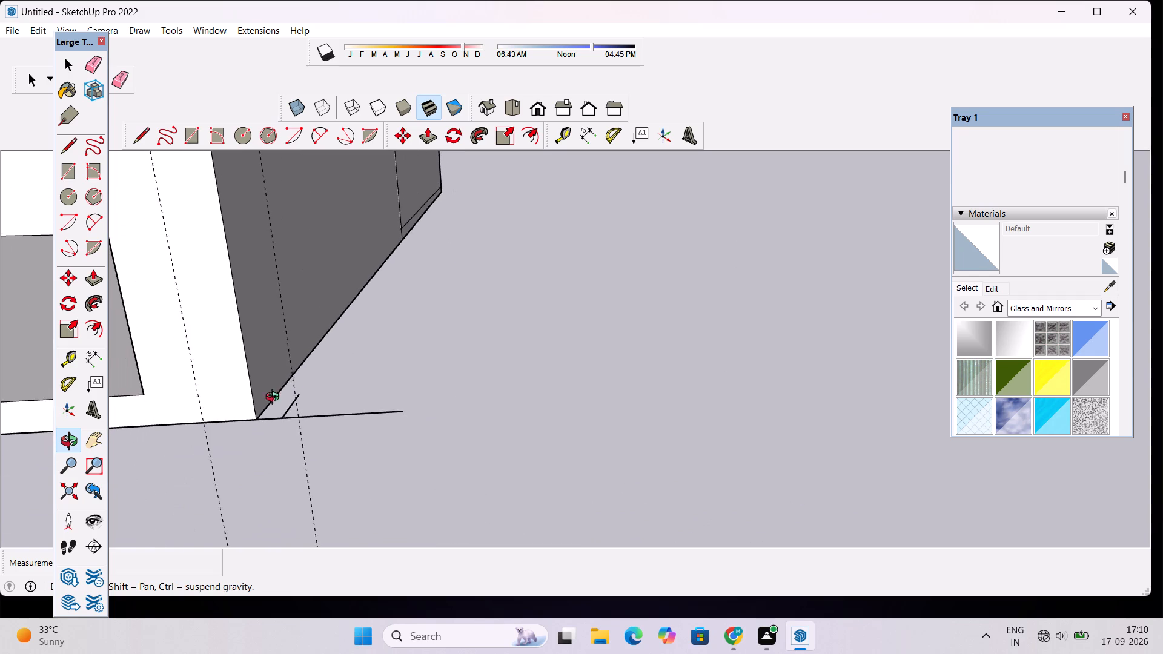
pyautogui.moveTo(280, 400); pyautogui.dragTo(331, 414)
pyautogui.scroll(-13, 258, 369)
pyautogui.moveTo(345, 367); pyautogui.dragTo(328, 384)
pyautogui.scroll(3, 290, 340)
pyautogui.keyDown('shift'); pyautogui.moveTo(293, 345); pyautogui.dragTo(294, 361); pyautogui.keyUp('shift')
pyautogui.press('l')
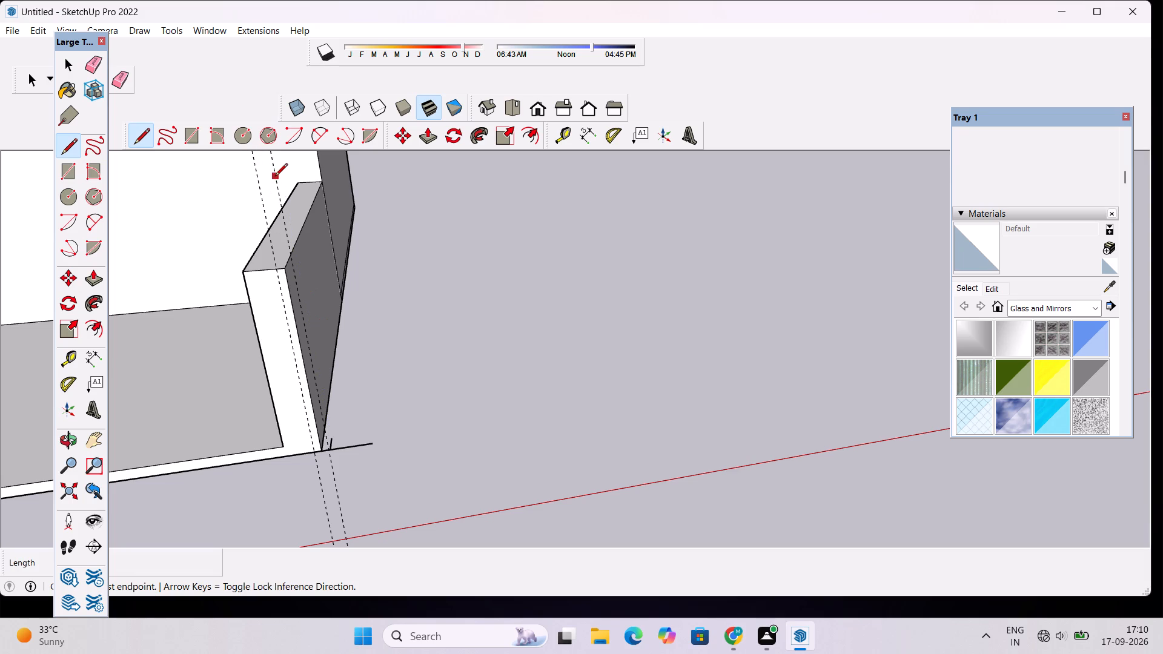
pyautogui.click(287, 219)
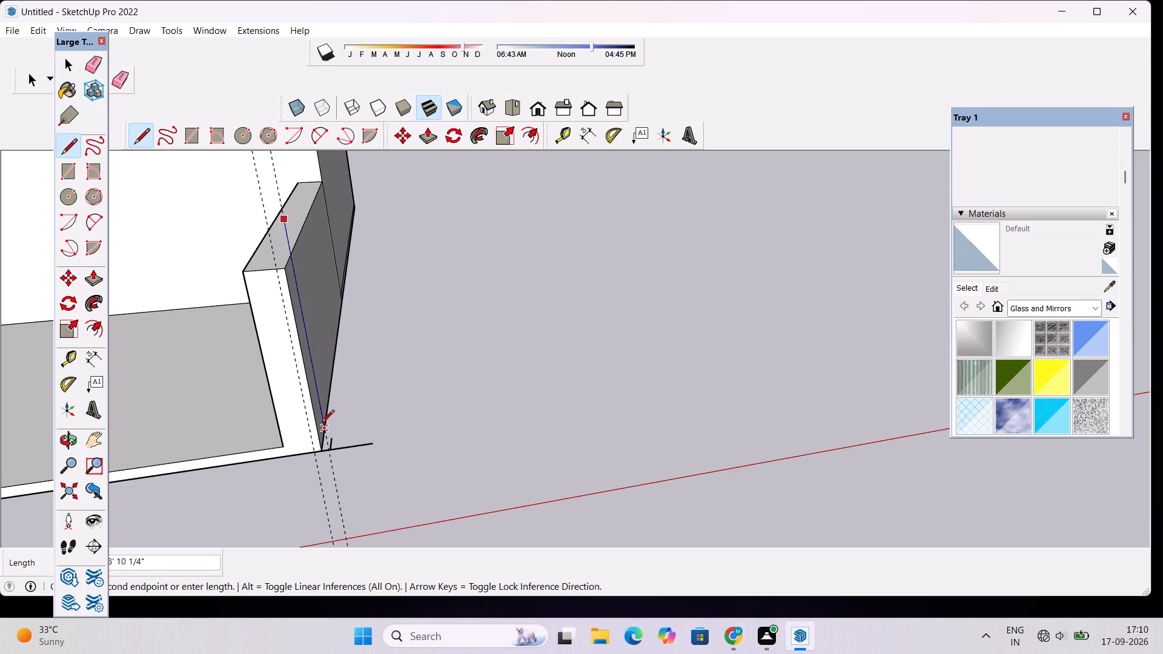
pyautogui.scroll(8, 323, 427)
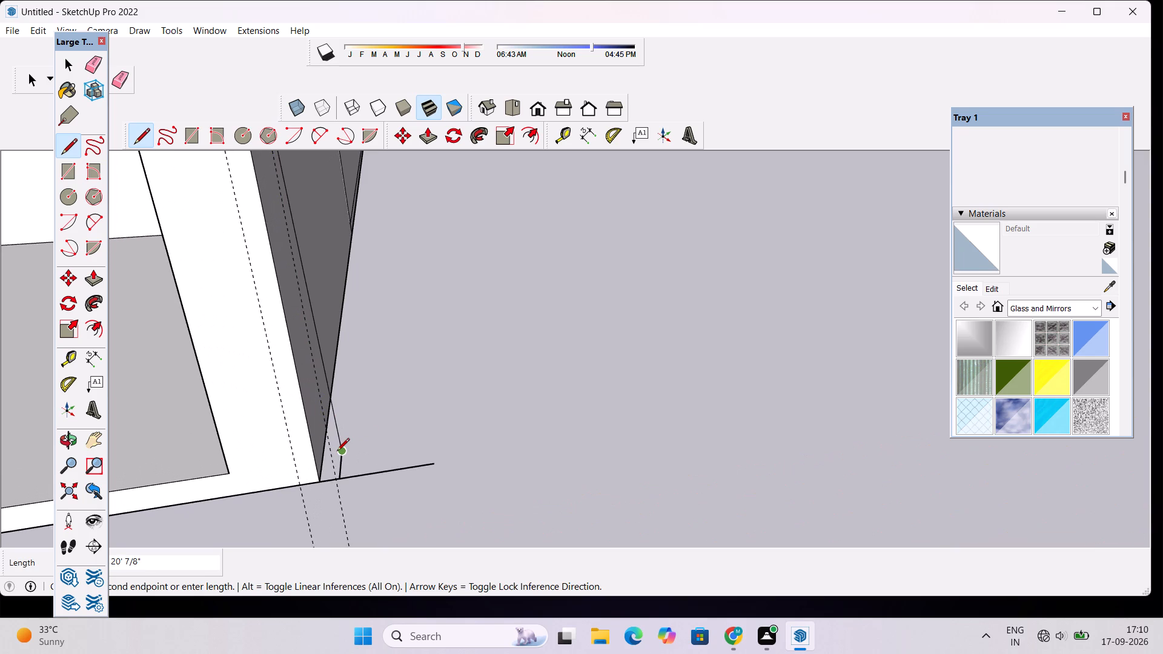
pyautogui.scroll(7, 332, 460)
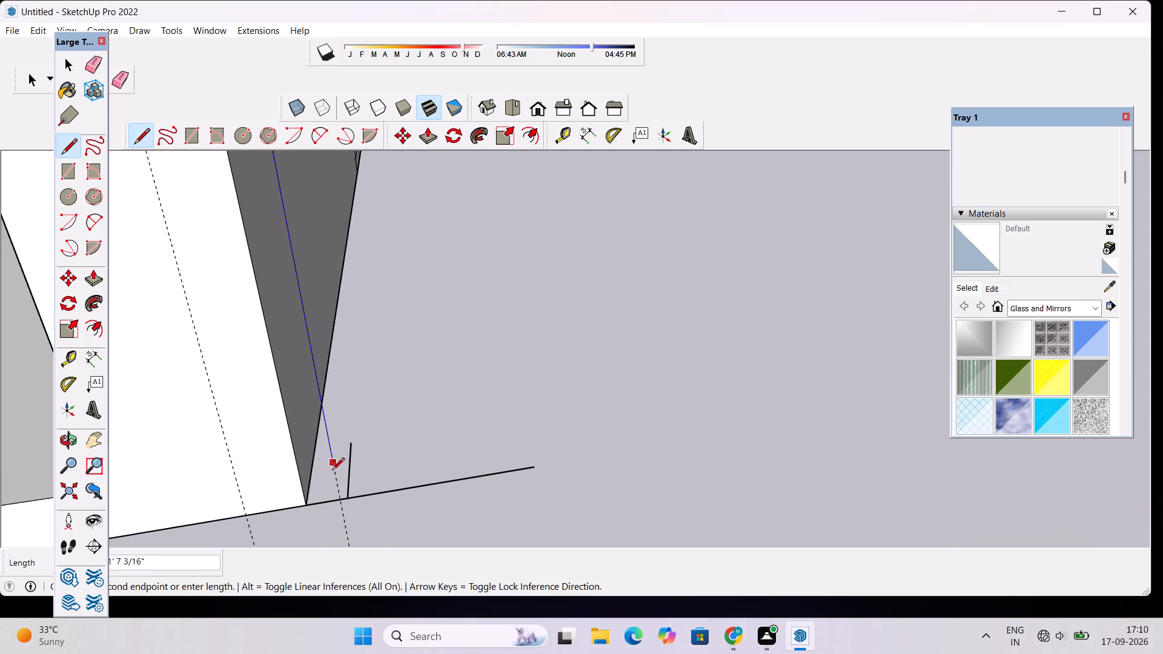
pyautogui.scroll(7, 334, 509)
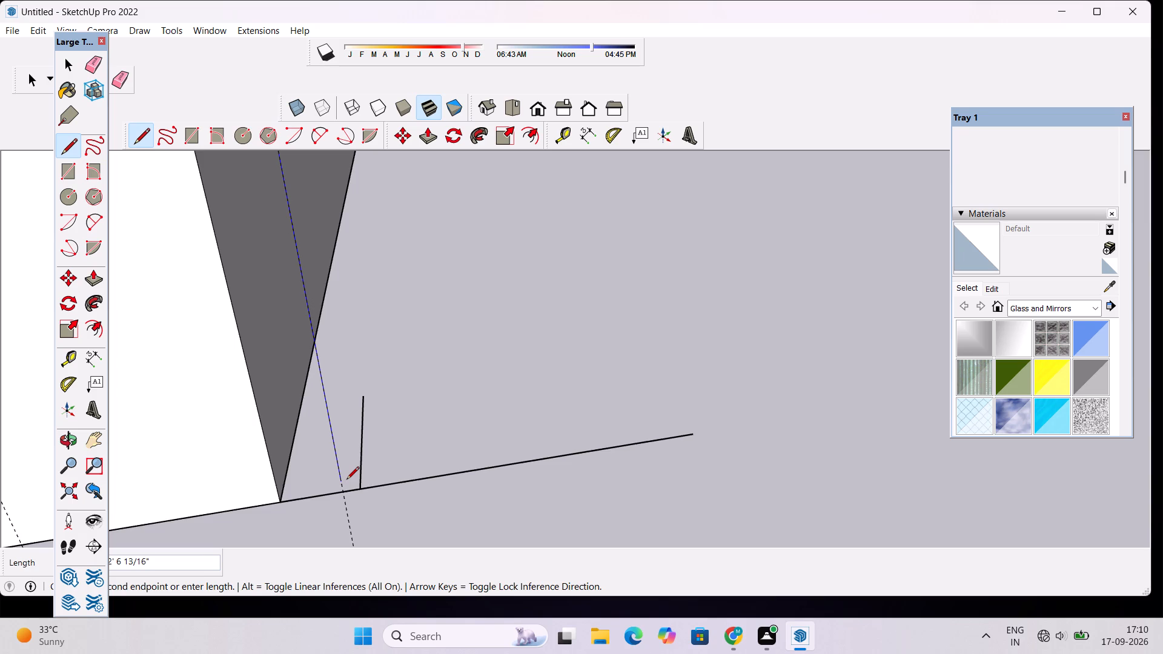
pyautogui.scroll(7, 346, 480)
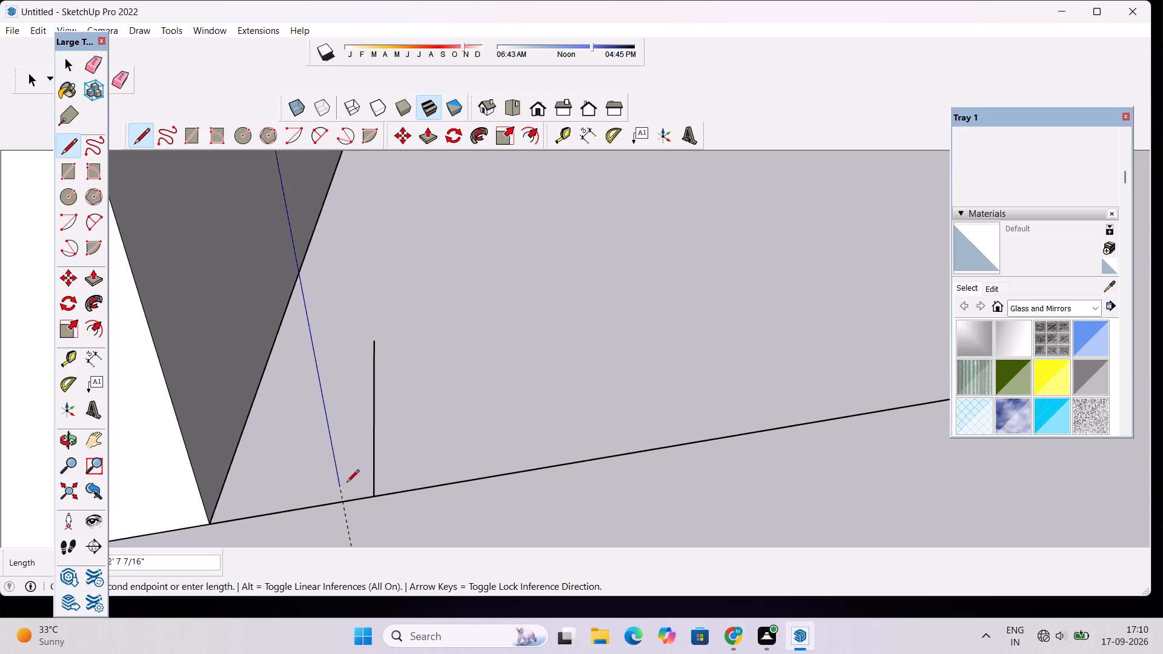
pyautogui.scroll(2, 346, 483)
pyautogui.click(346, 498)
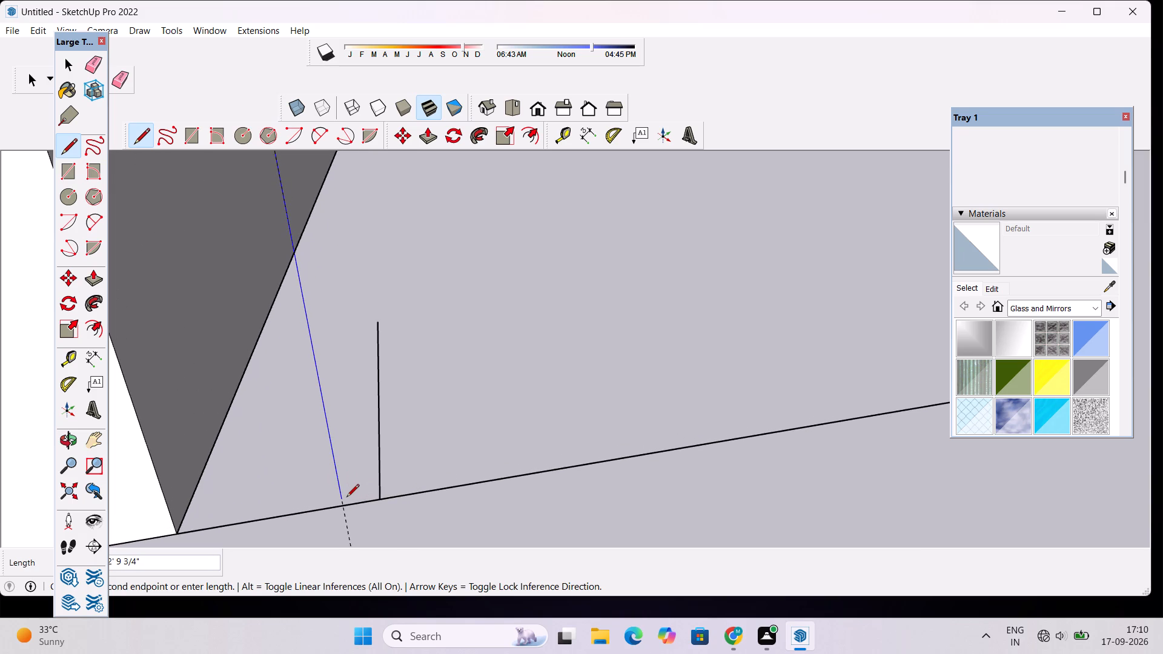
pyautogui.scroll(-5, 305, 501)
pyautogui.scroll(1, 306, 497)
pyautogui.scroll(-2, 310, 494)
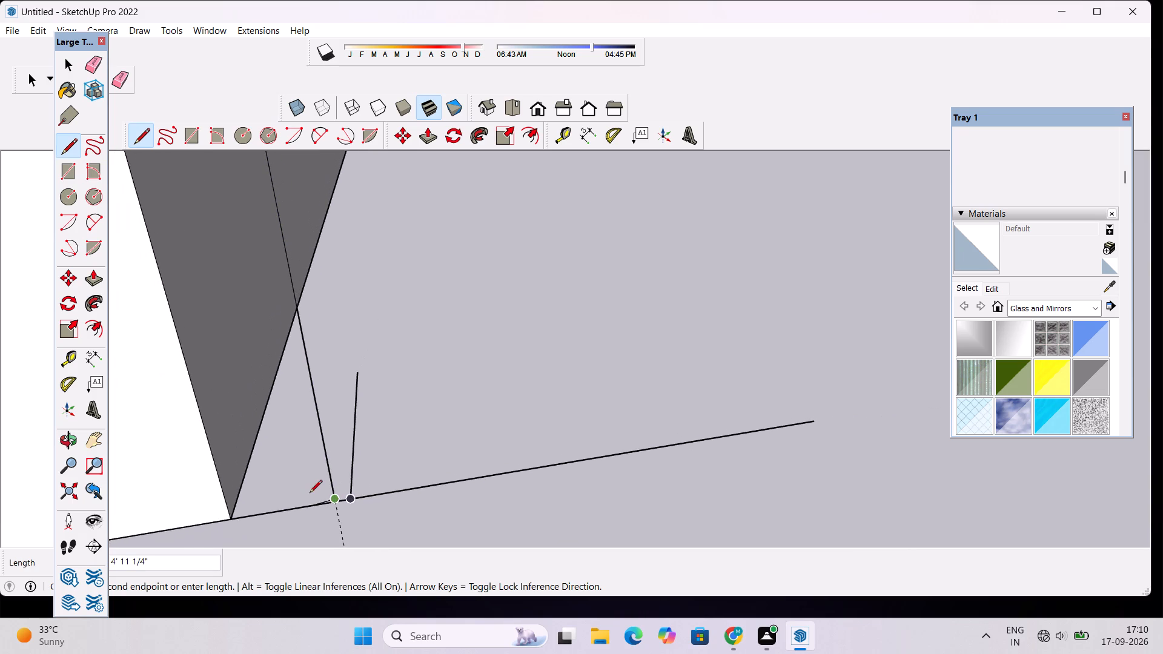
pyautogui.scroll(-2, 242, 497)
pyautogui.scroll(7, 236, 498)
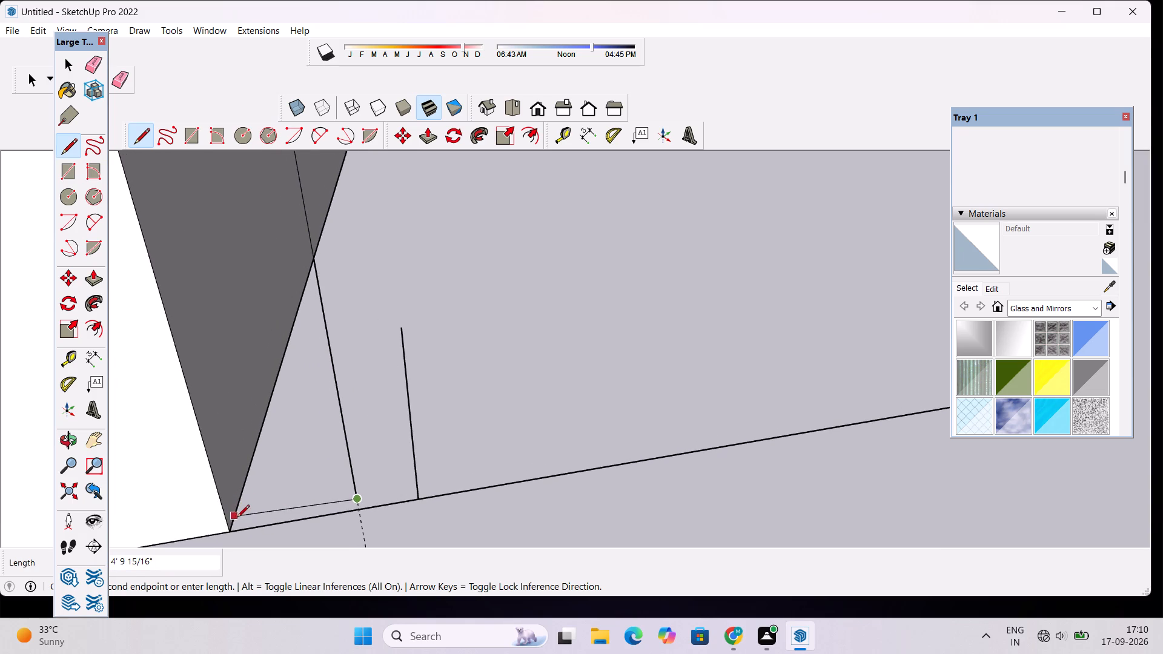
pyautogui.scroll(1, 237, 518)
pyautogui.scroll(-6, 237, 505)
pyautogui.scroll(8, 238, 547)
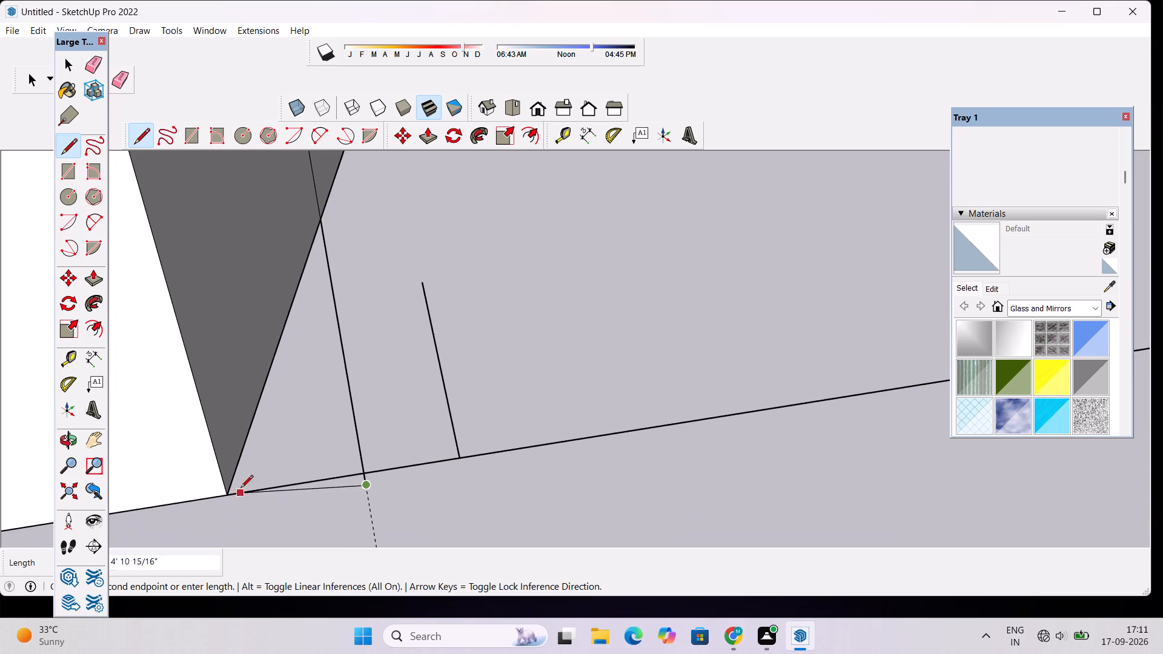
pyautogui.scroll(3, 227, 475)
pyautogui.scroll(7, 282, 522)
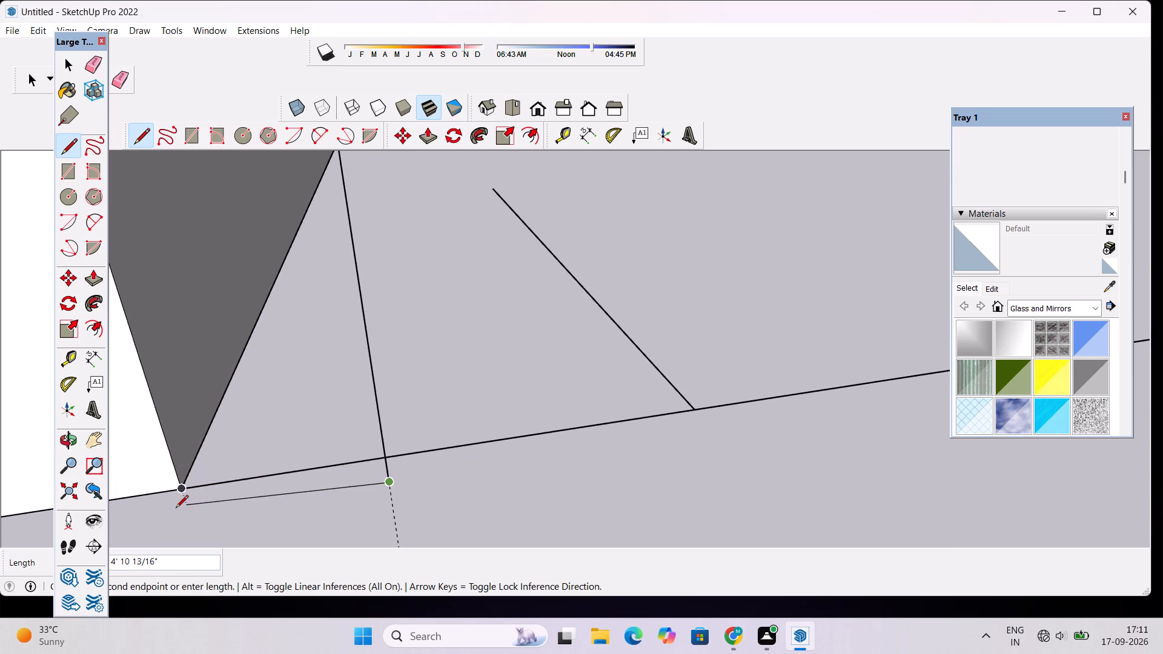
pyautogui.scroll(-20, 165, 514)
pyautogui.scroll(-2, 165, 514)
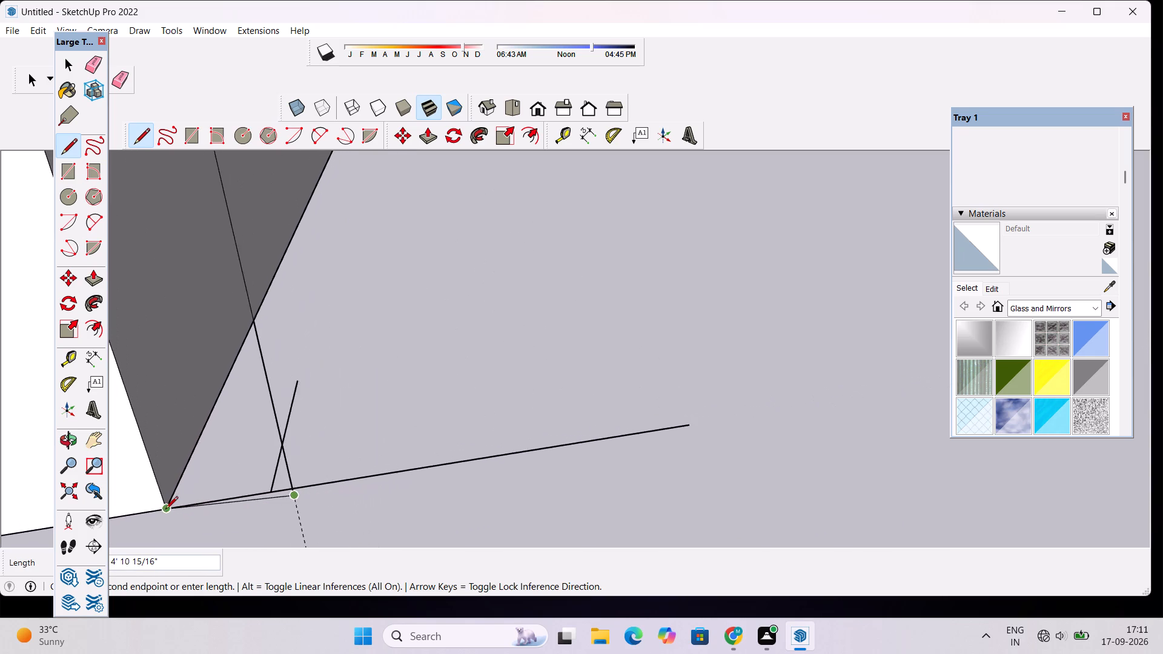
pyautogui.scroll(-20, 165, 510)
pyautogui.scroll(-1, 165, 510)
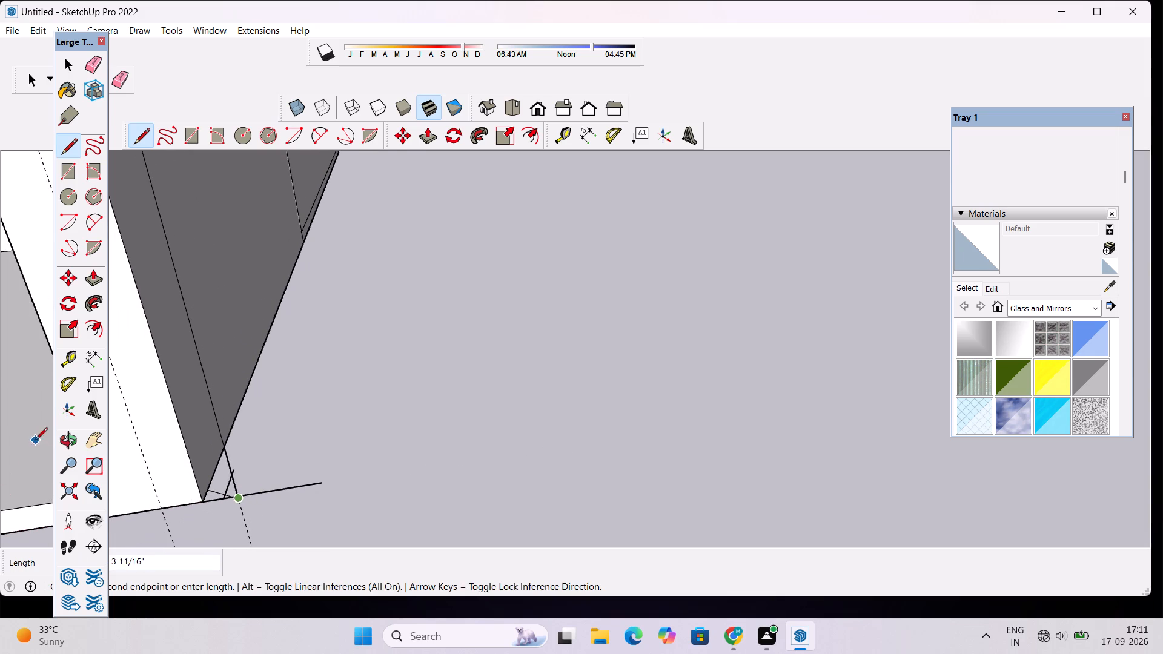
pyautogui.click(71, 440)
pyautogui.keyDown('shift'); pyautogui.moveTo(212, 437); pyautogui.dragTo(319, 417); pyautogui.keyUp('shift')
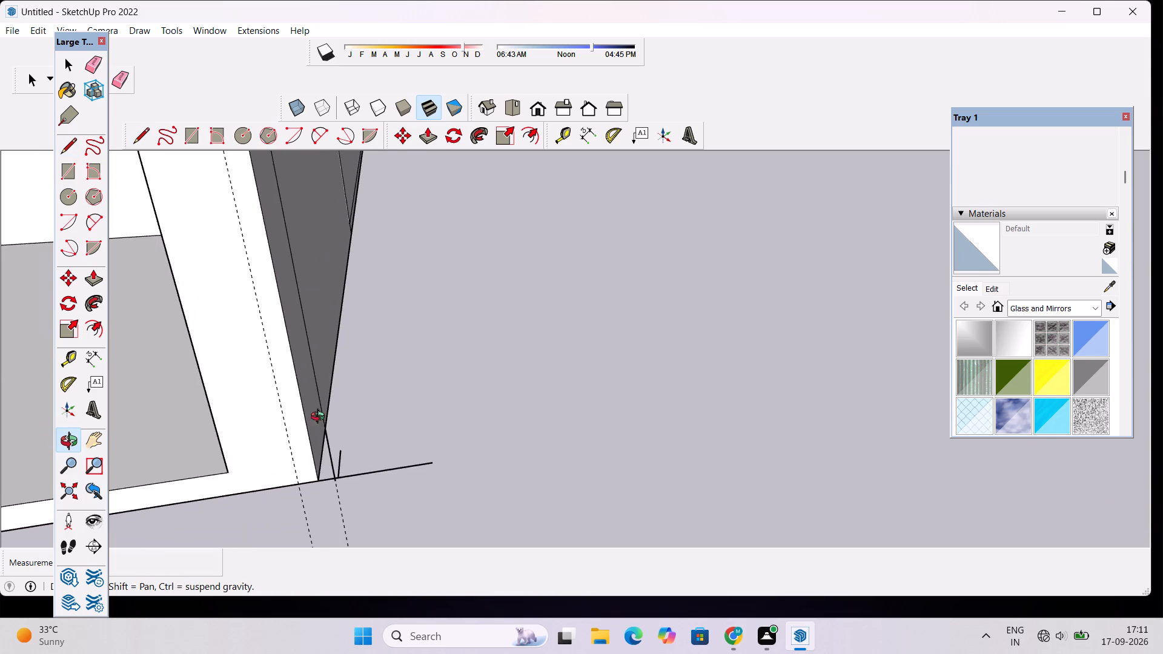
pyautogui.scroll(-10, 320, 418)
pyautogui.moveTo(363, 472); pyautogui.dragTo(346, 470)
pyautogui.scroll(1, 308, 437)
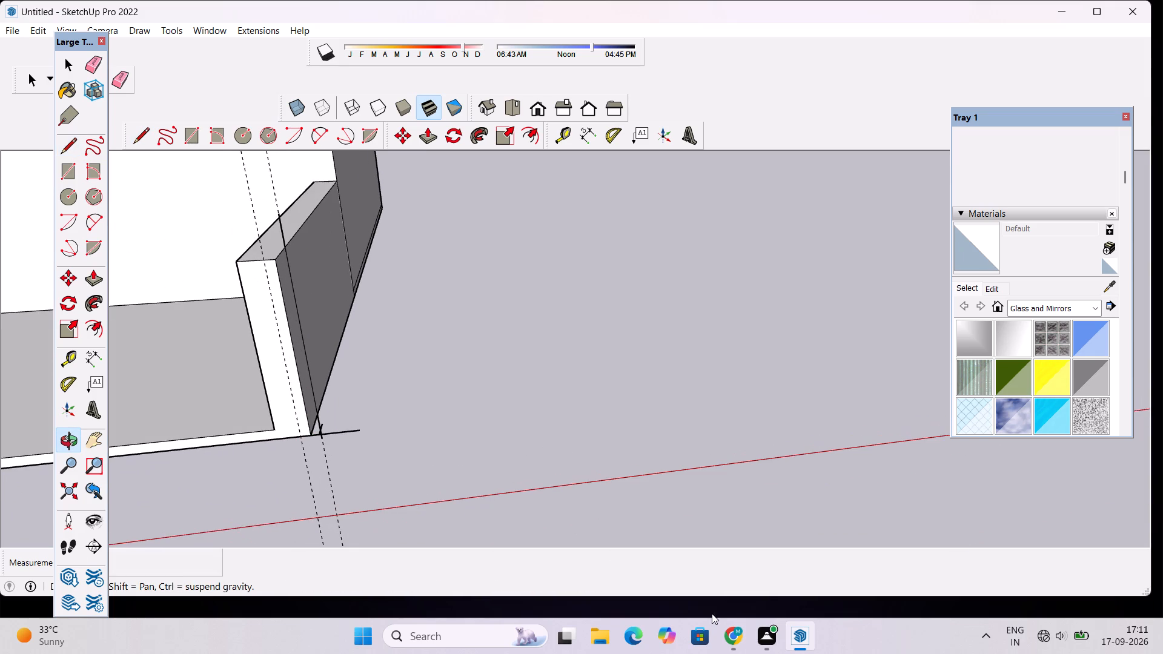
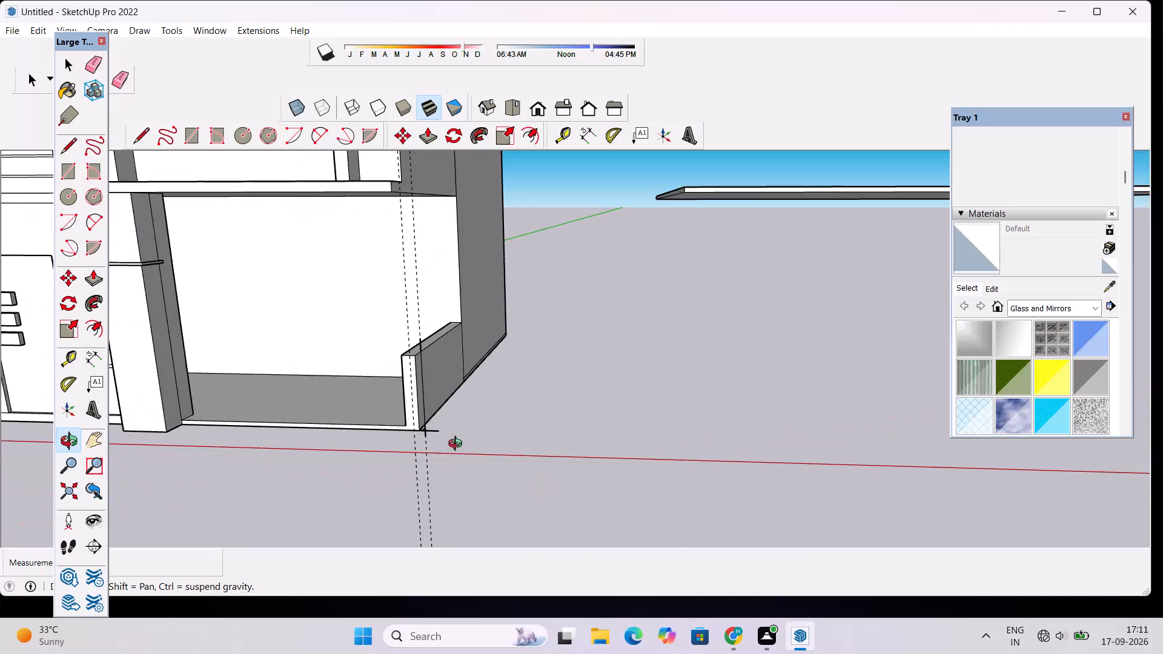
# Erase the vertical dashed guides running past the porch's outer front corner.
pyautogui.scroll(-4, 450, 440)
pyautogui.moveTo(377, 412); pyautogui.dragTo(465, 392)
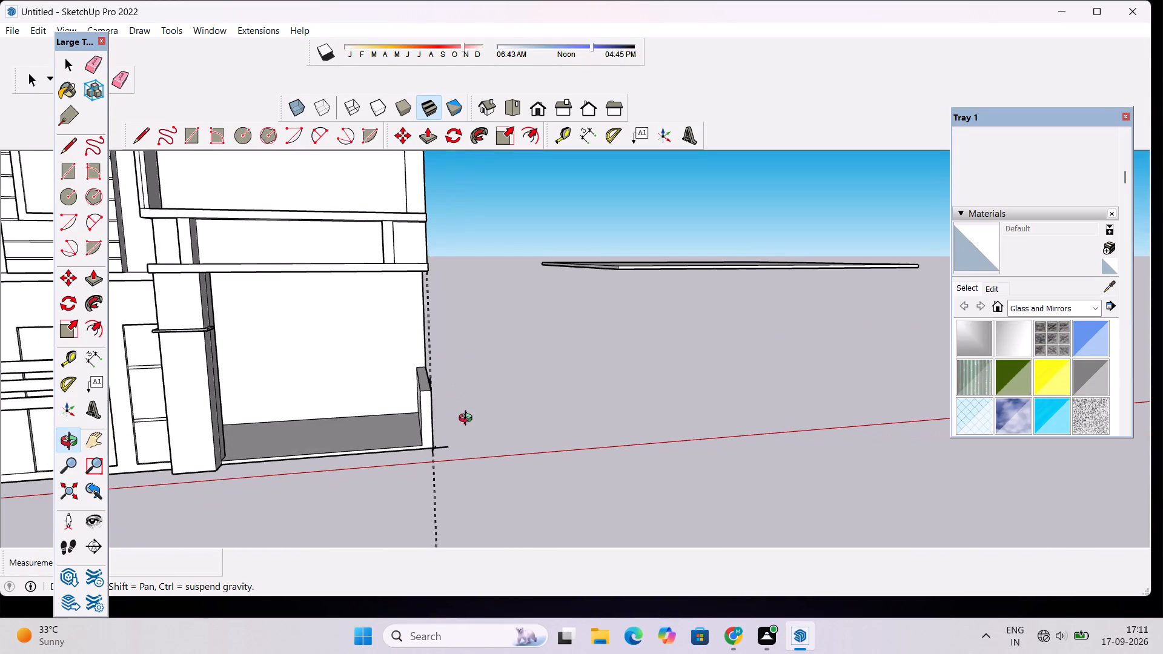
pyautogui.scroll(-2, 453, 421)
pyautogui.moveTo(480, 464); pyautogui.dragTo(394, 455)
pyautogui.moveTo(442, 421); pyautogui.dragTo(540, 453)
pyautogui.scroll(-6, 534, 431)
pyautogui.moveTo(523, 434); pyautogui.dragTo(578, 466)
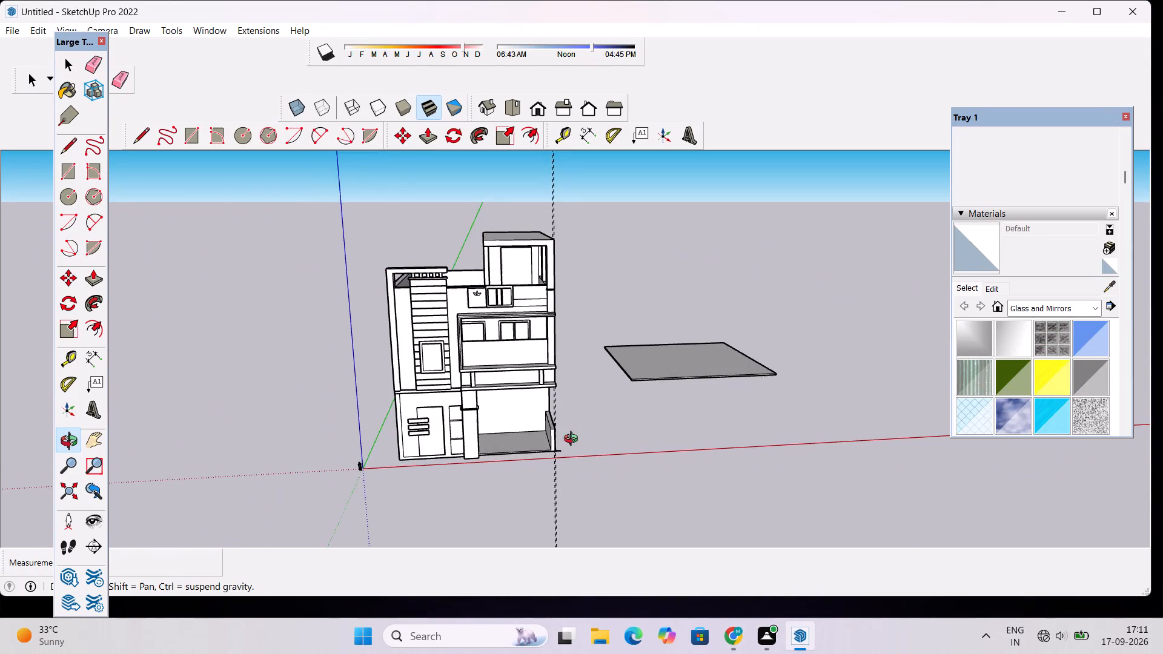
pyautogui.scroll(4, 574, 439)
pyautogui.keyDown('shift'); pyautogui.moveTo(571, 432); pyautogui.dragTo(575, 461); pyautogui.keyUp('shift')
pyautogui.scroll(3, 572, 465)
pyautogui.moveTo(562, 468); pyautogui.dragTo(534, 468)
pyautogui.scroll(3, 531, 461)
pyautogui.keyDown('shift'); pyautogui.moveTo(531, 461); pyautogui.dragTo(554, 479); pyautogui.keyUp('shift')
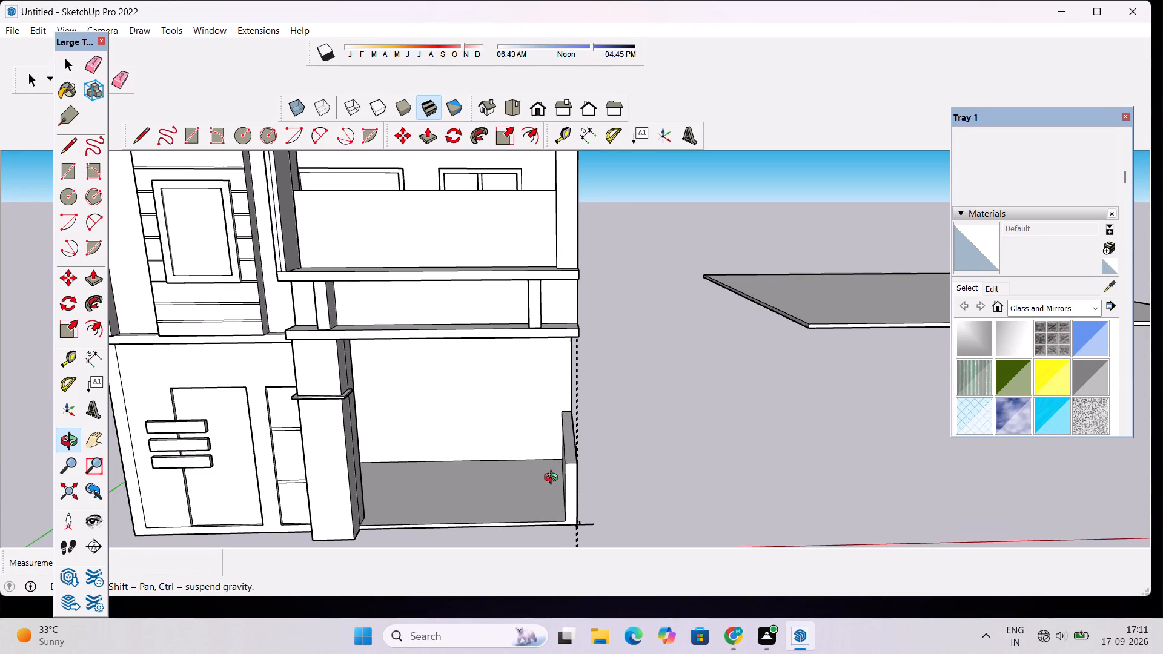
pyautogui.press('e')
pyautogui.click(578, 378)
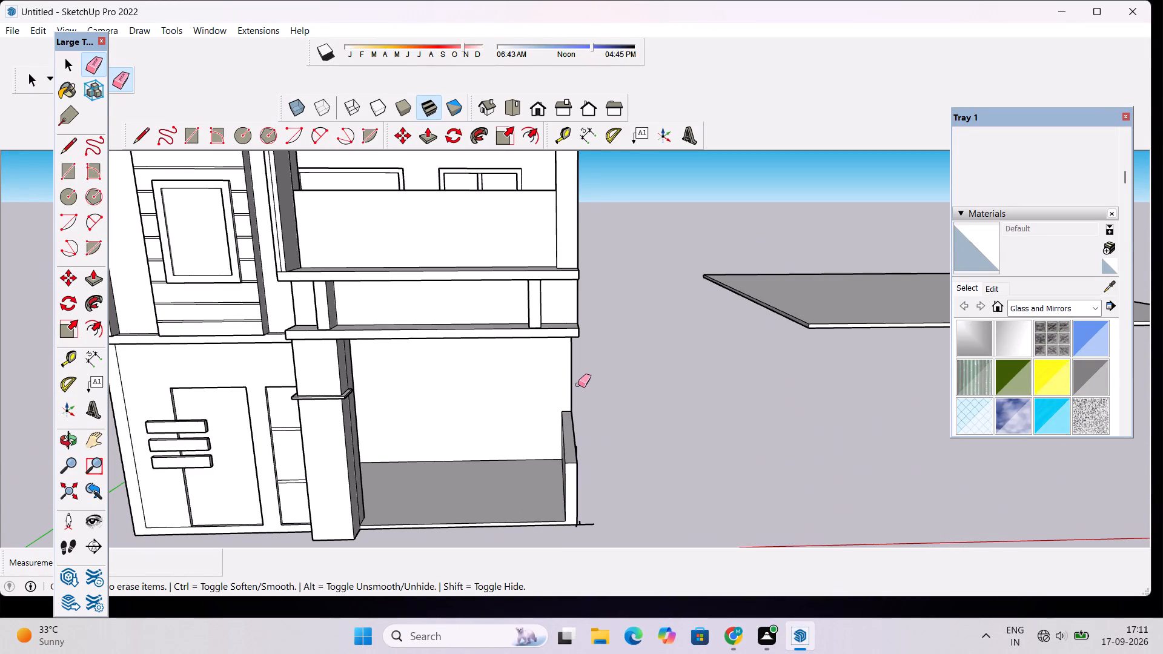
pyautogui.moveTo(588, 505); pyautogui.dragTo(588, 521)
# Erase the leftover line ends above the low porch side wall and past its outer front base corner.
pyautogui.scroll(14, 589, 521)
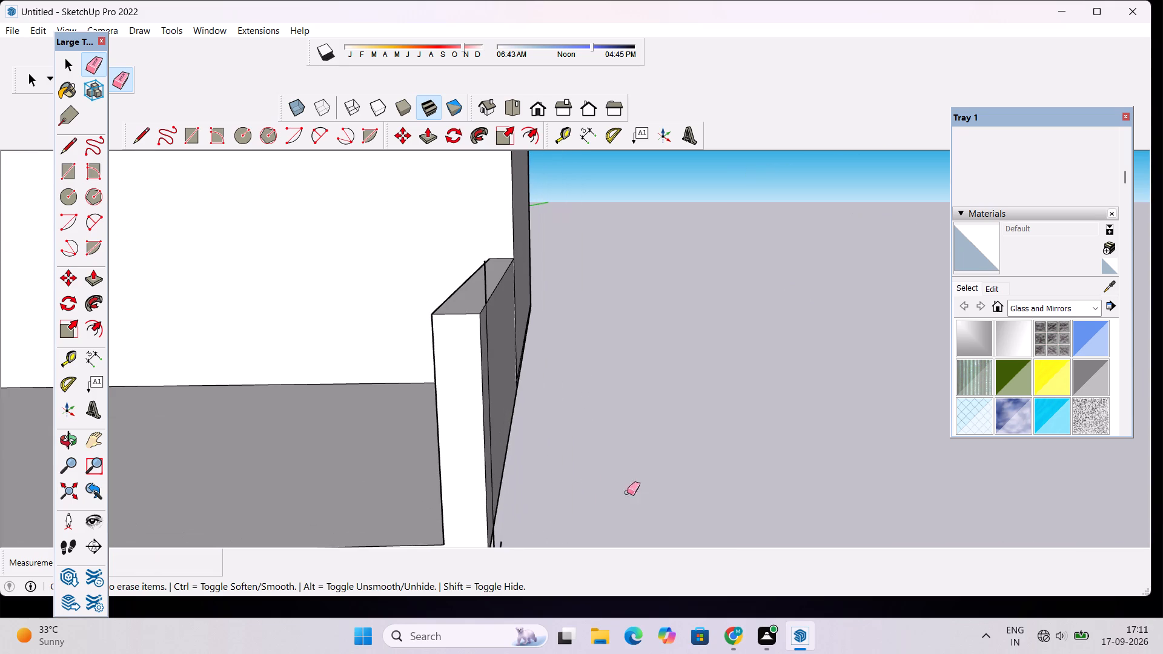
pyautogui.click(440, 202)
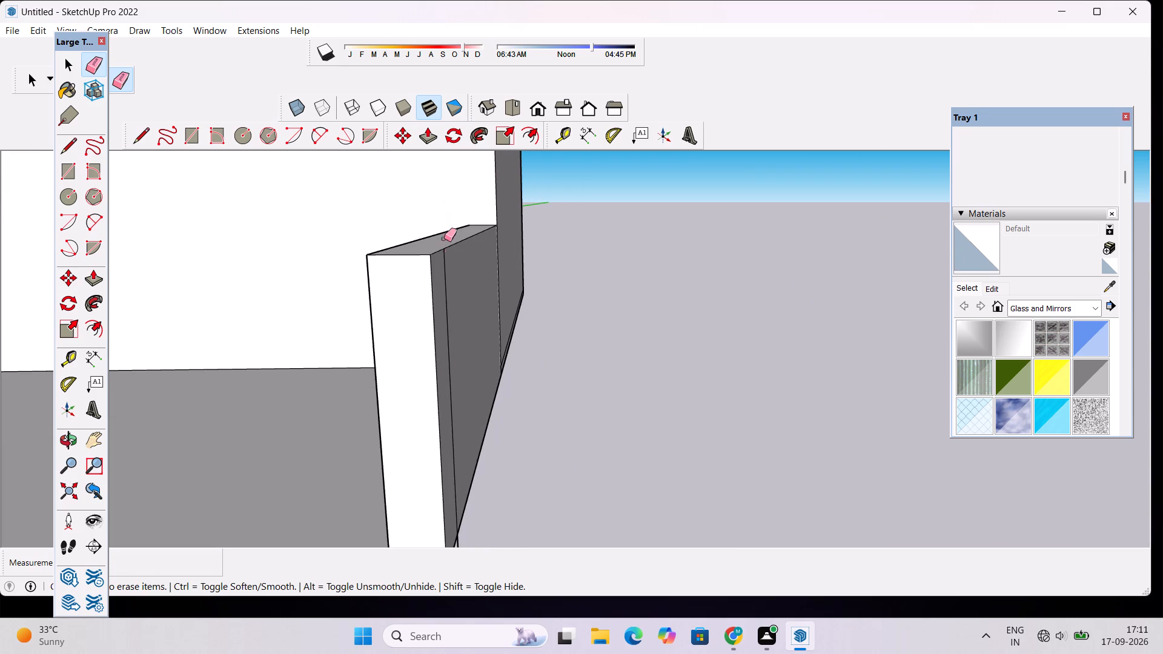
pyautogui.scroll(-6, 471, 236)
pyautogui.scroll(13, 512, 427)
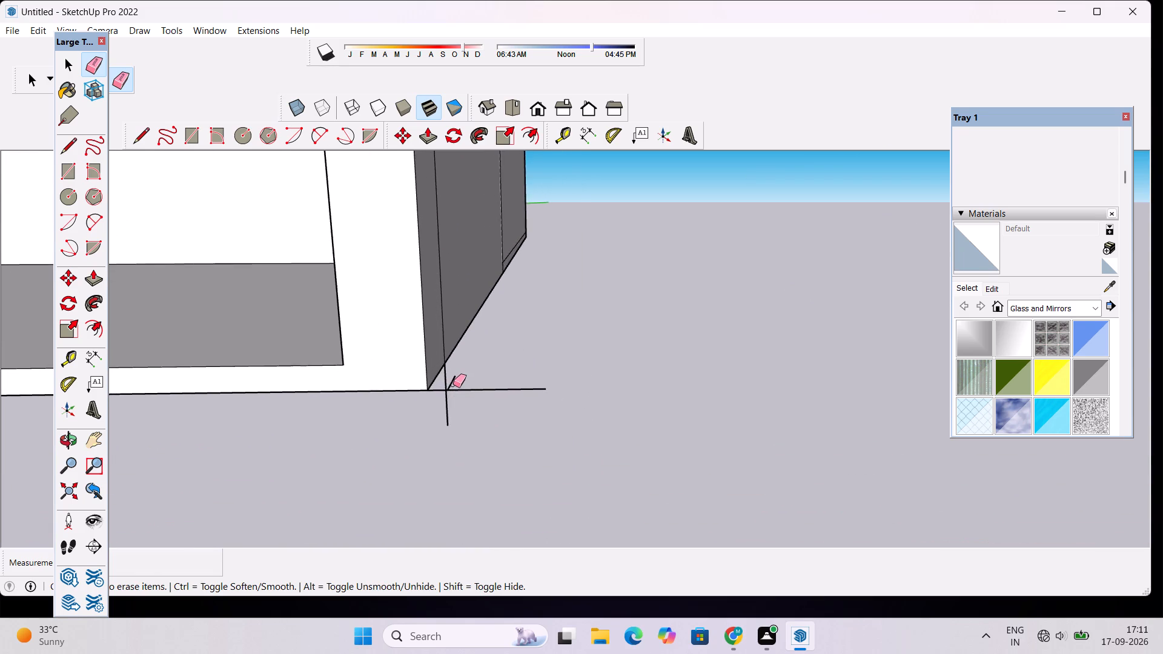
pyautogui.scroll(5, 453, 385)
pyautogui.moveTo(454, 367); pyautogui.dragTo(424, 414)
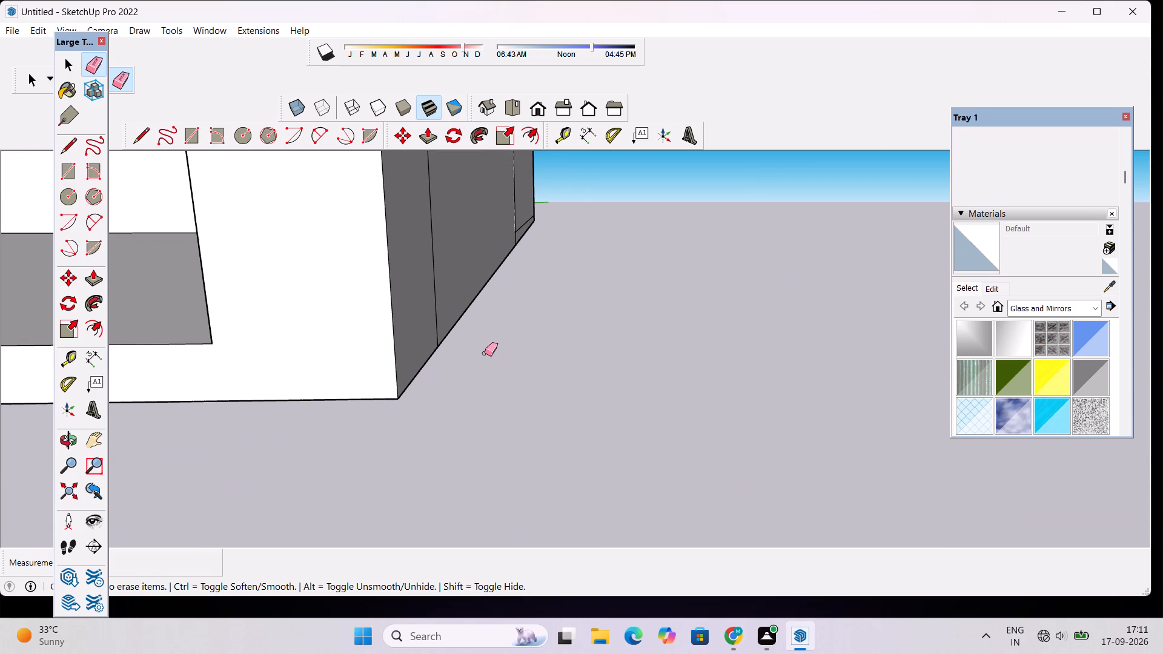
# Draw a line across the low side wall's top, from the outer vertical line's upper end to the inner edge.
pyautogui.scroll(-8, 486, 357)
pyautogui.scroll(-4, 407, 405)
pyautogui.press('o')
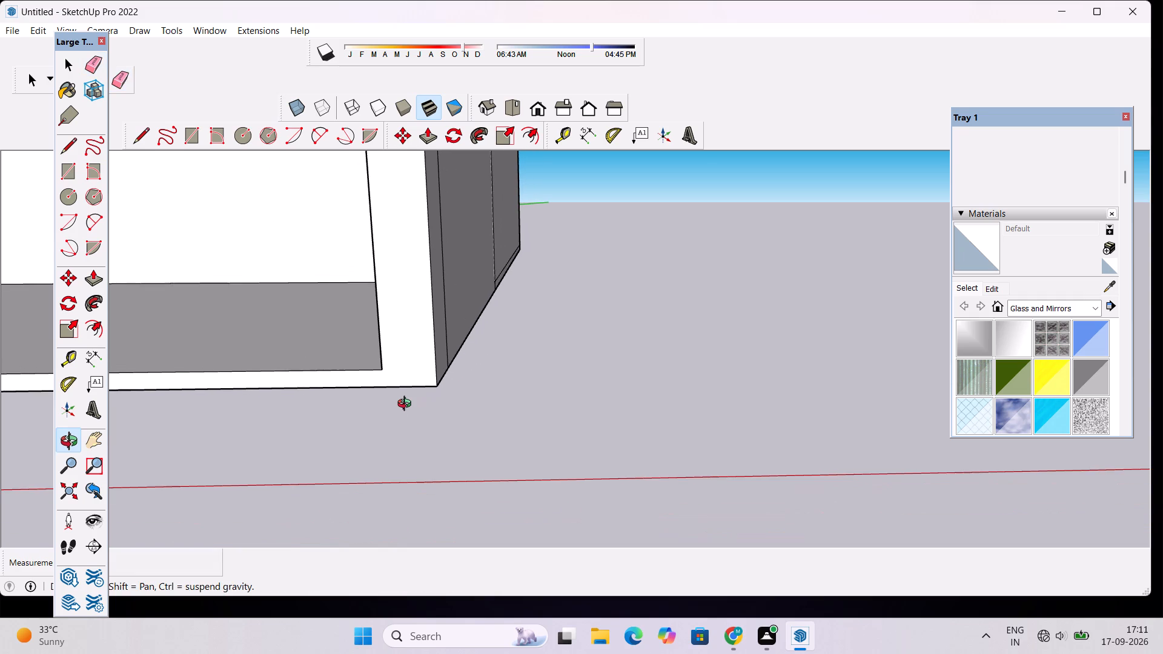
pyautogui.moveTo(407, 405); pyautogui.dragTo(406, 428)
pyautogui.scroll(-4, 406, 420)
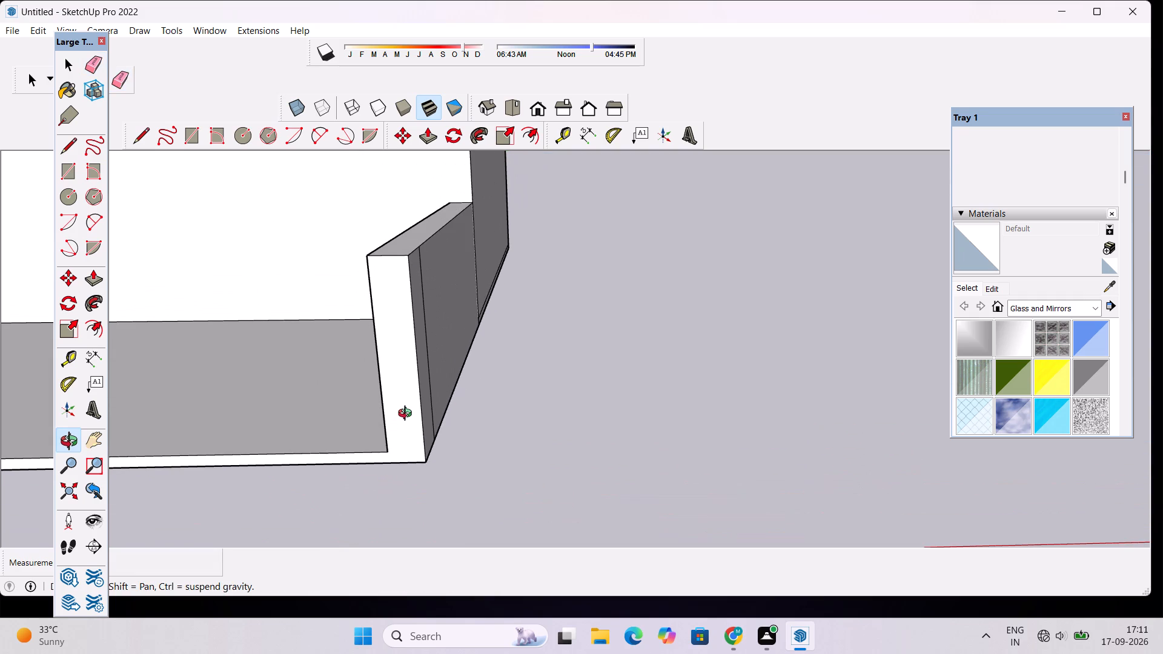
pyautogui.scroll(3, 408, 415)
pyautogui.moveTo(390, 411); pyautogui.dragTo(524, 392)
pyautogui.scroll(-3, 511, 394)
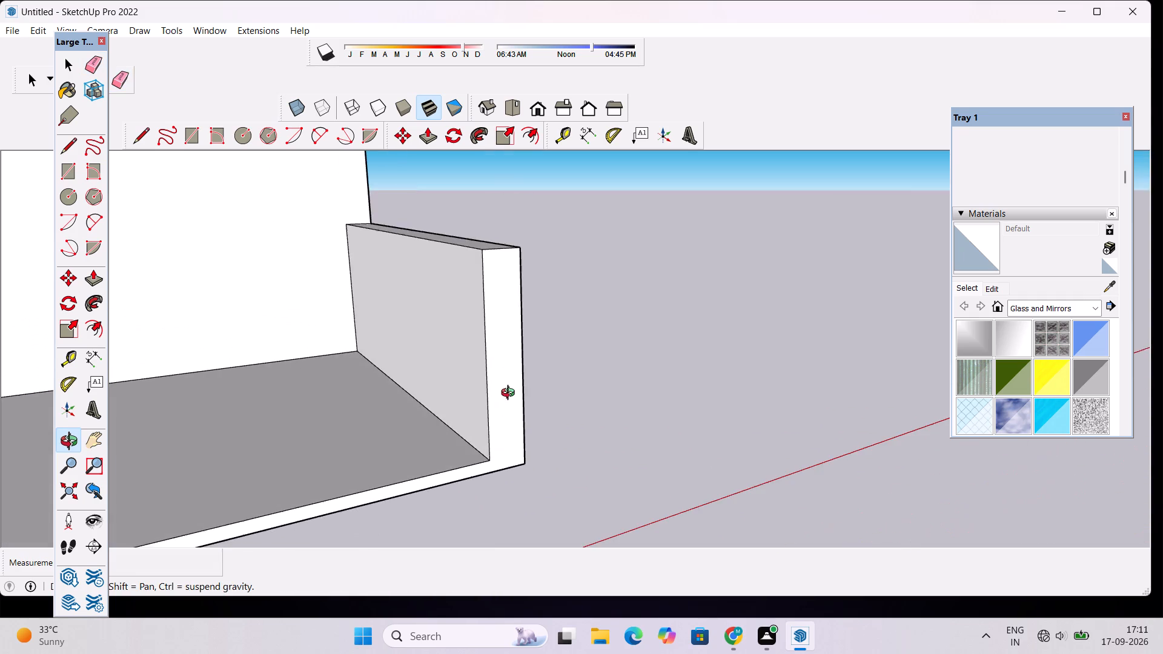
pyautogui.scroll(-1, 511, 394)
pyautogui.moveTo(506, 392); pyautogui.dragTo(291, 457)
pyautogui.moveTo(421, 378); pyautogui.dragTo(497, 483)
pyautogui.scroll(3, 476, 432)
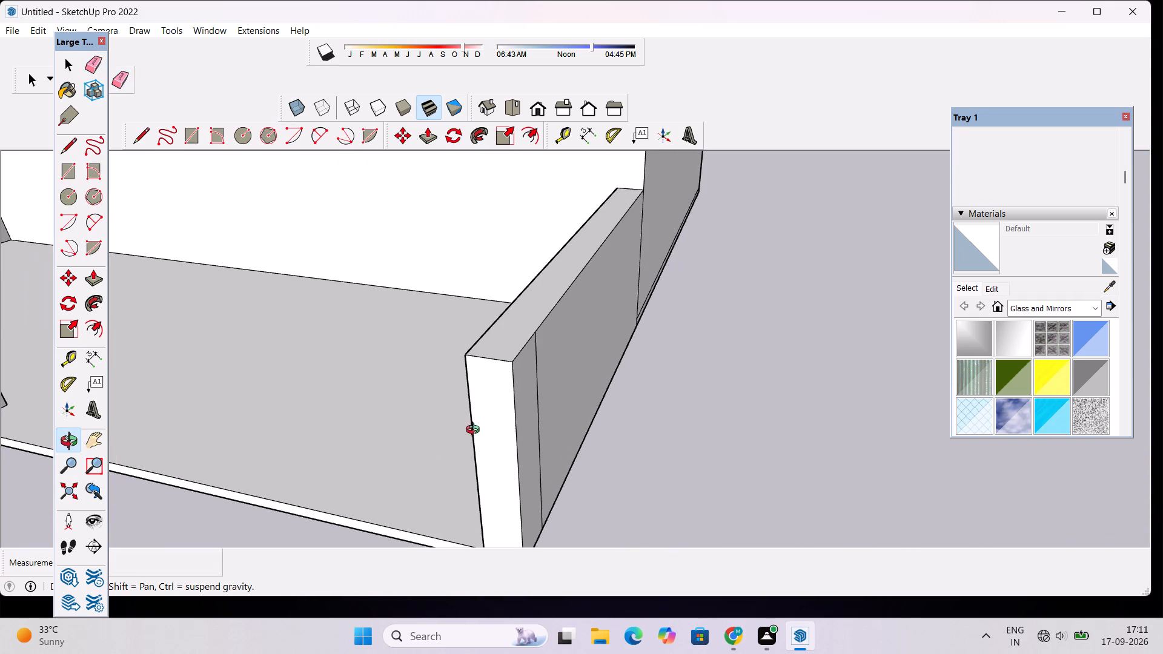
pyautogui.moveTo(475, 429); pyautogui.dragTo(540, 440)
pyautogui.moveTo(572, 428); pyautogui.dragTo(508, 421)
pyautogui.press('l')
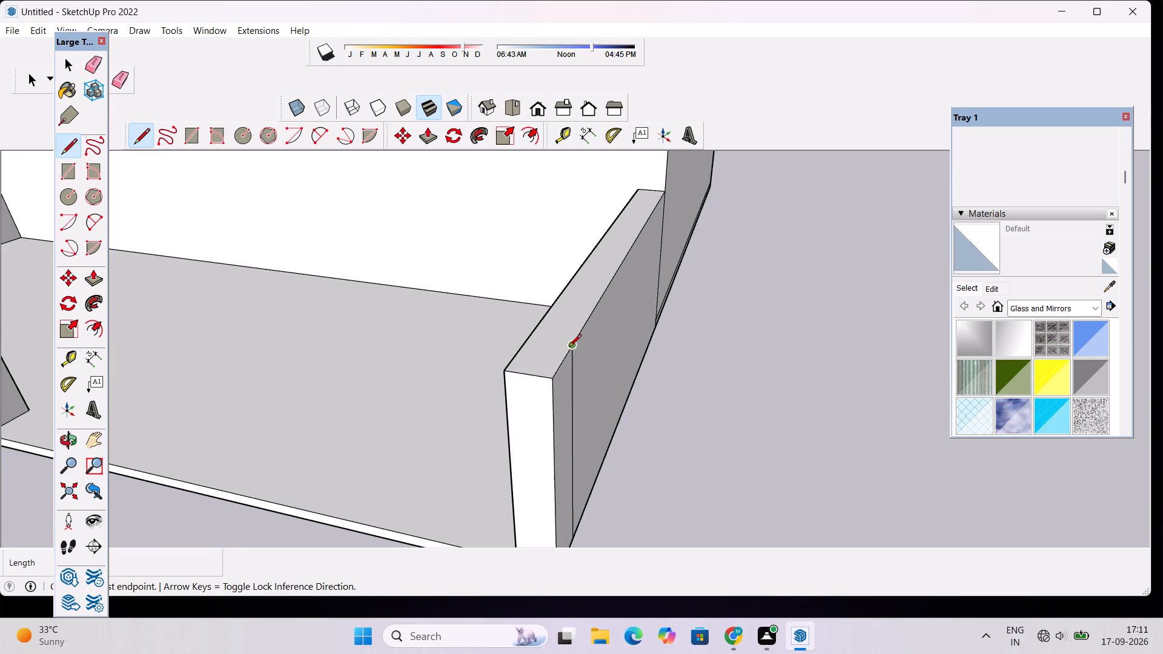
pyautogui.click(569, 347)
pyautogui.click(525, 337)
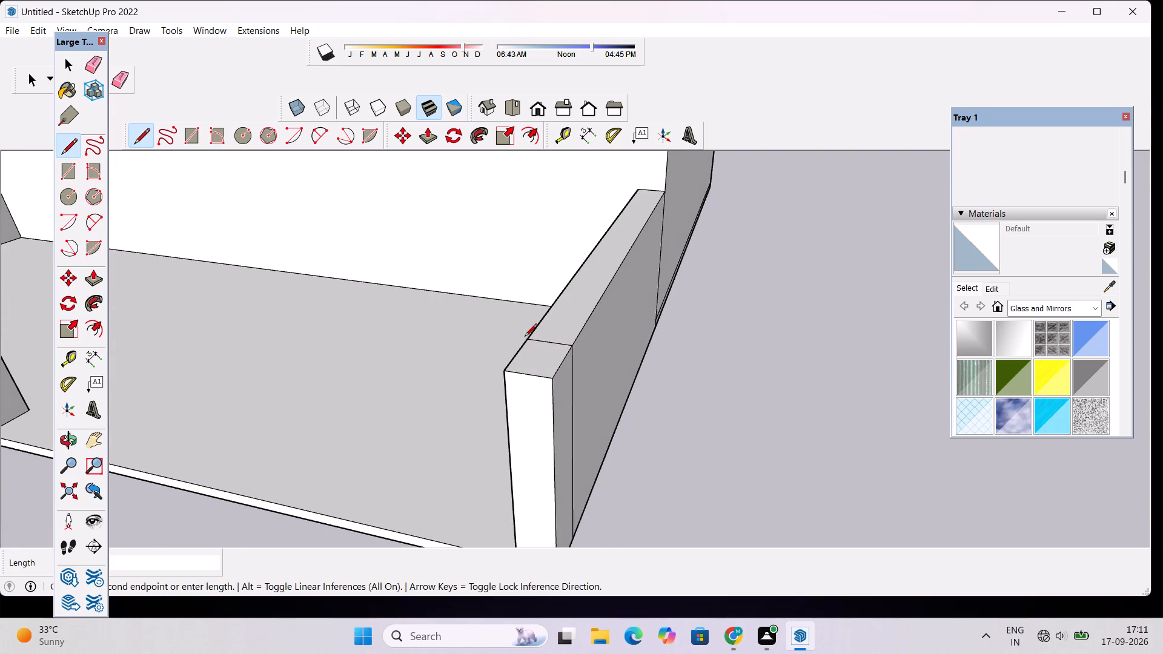
# Draw a vertical line down the low side wall's inner face, from the top cross line's inner end to the porch floor.
pyautogui.press('o')
pyautogui.moveTo(455, 385); pyautogui.dragTo(592, 377)
pyautogui.keyDown('shift'); pyautogui.moveTo(595, 375); pyautogui.dragTo(545, 386); pyautogui.keyUp('shift')
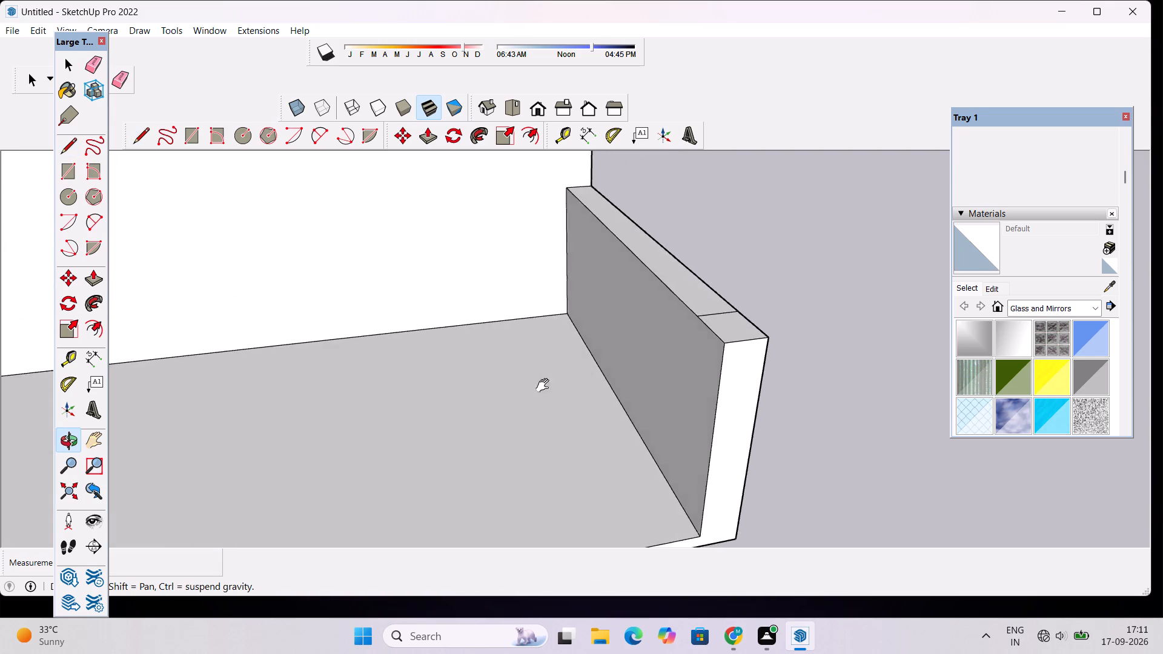
pyautogui.keyDown('shift'); pyautogui.moveTo(545, 386); pyautogui.dragTo(528, 391); pyautogui.keyUp('shift')
pyautogui.moveTo(544, 386); pyautogui.dragTo(615, 394)
pyautogui.moveTo(647, 383); pyautogui.dragTo(615, 383)
pyautogui.press('l')
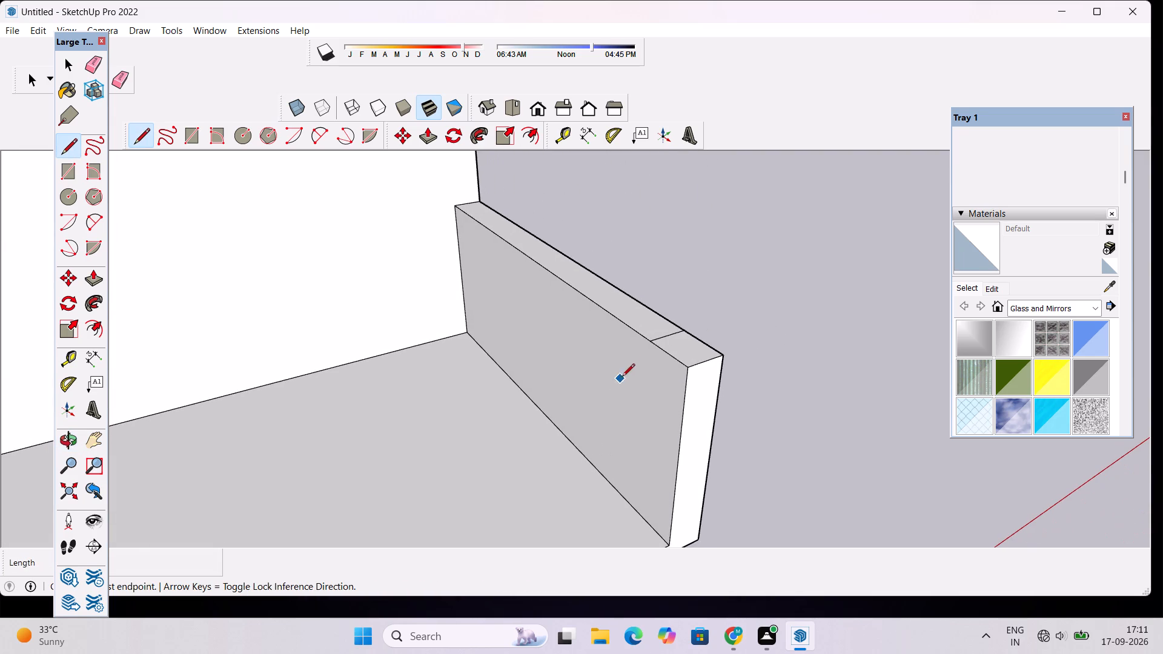
pyautogui.click(649, 343)
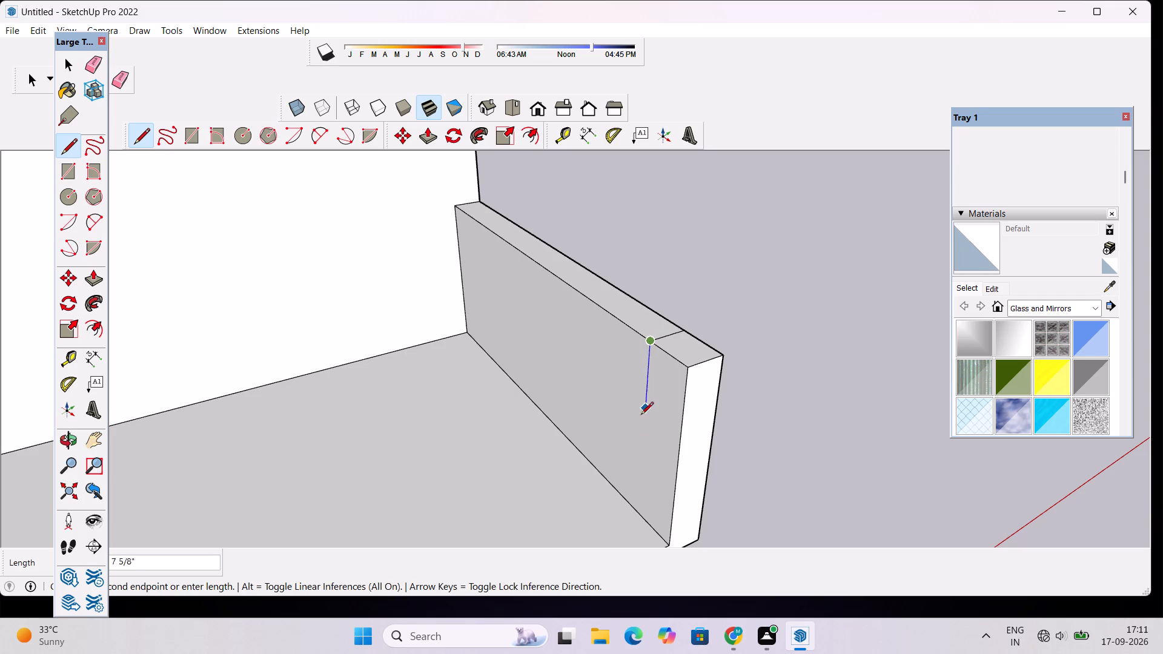
pyautogui.click(639, 517)
# Push/pull the joined front face of the low side wall and porch floor forward, flush with the column's front base corner.
pyautogui.scroll(-4, 539, 472)
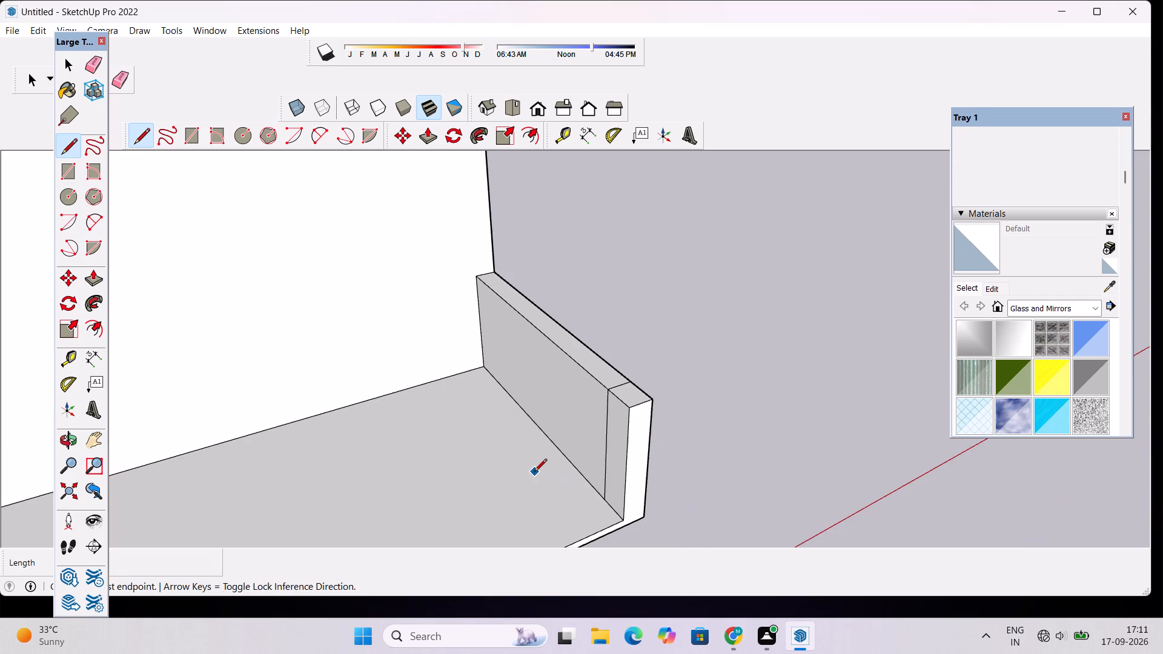
pyautogui.scroll(-1, 534, 472)
pyautogui.press('o')
pyautogui.moveTo(605, 504); pyautogui.dragTo(541, 494)
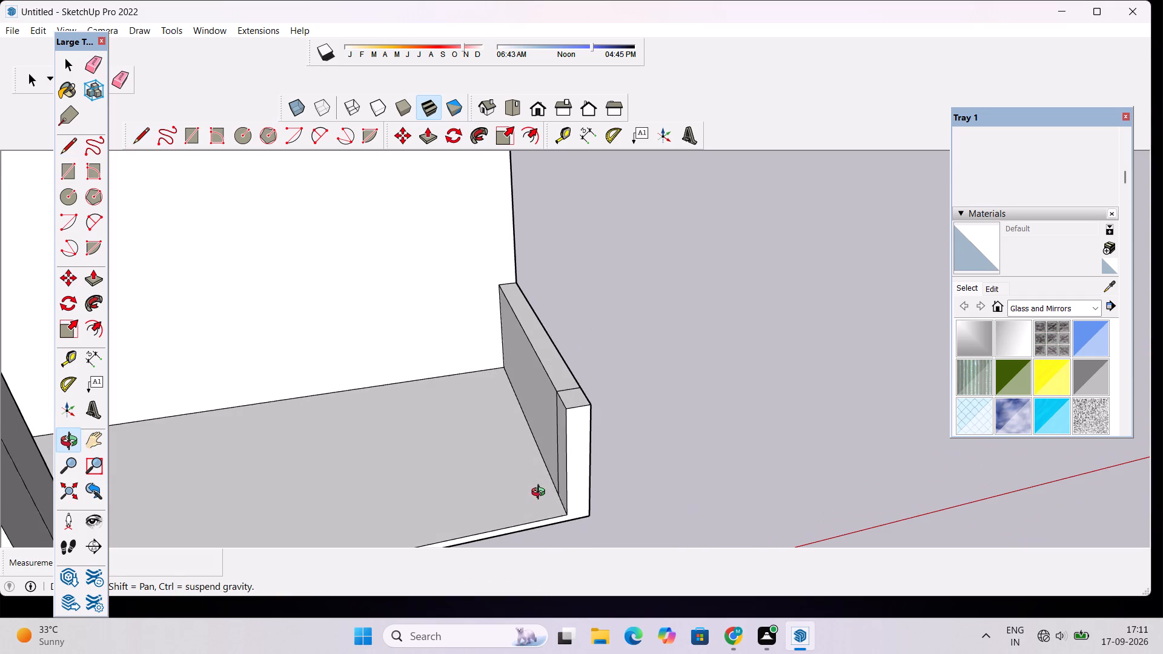
pyautogui.keyDown('shift'); pyautogui.moveTo(541, 494); pyautogui.dragTo(514, 469); pyautogui.keyUp('shift')
pyautogui.scroll(3, 514, 469)
pyautogui.keyDown('shift'); pyautogui.moveTo(542, 433); pyautogui.dragTo(528, 486); pyautogui.keyUp('shift')
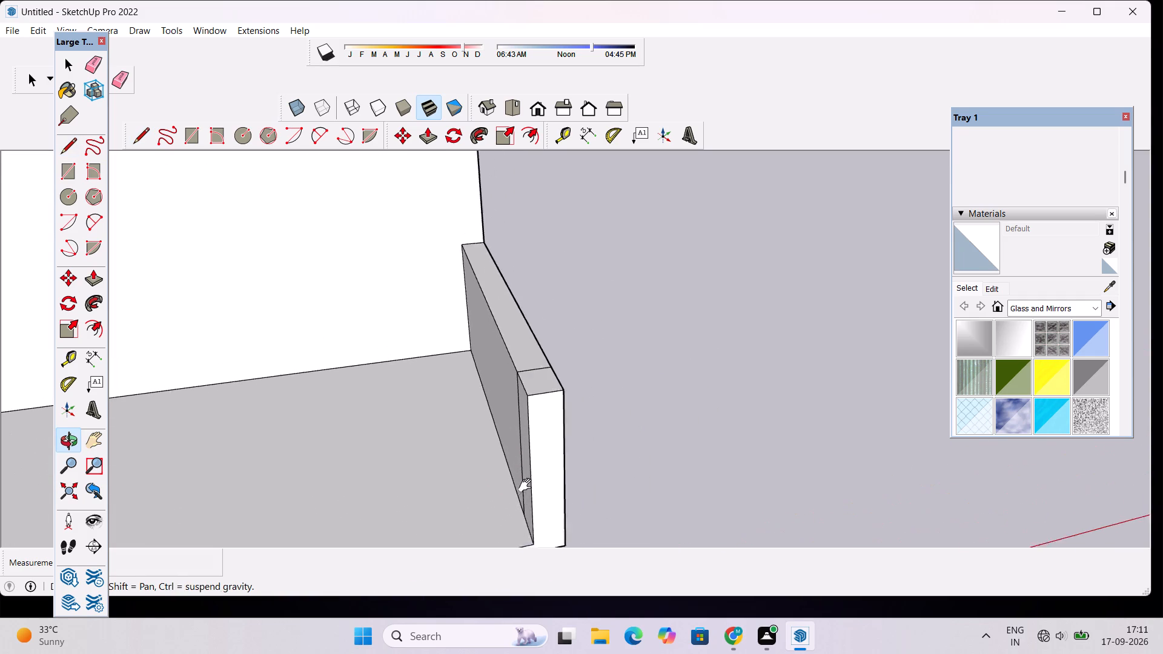
pyautogui.keyDown('shift'); pyautogui.moveTo(528, 486); pyautogui.dragTo(522, 497); pyautogui.keyUp('shift')
pyautogui.keyDown('shift'); pyautogui.scroll(4, 511, 488); pyautogui.keyUp('shift')
pyautogui.keyDown('shift'); pyautogui.moveTo(511, 488); pyautogui.dragTo(526, 485); pyautogui.keyUp('shift')
pyautogui.scroll(-8, 542, 462)
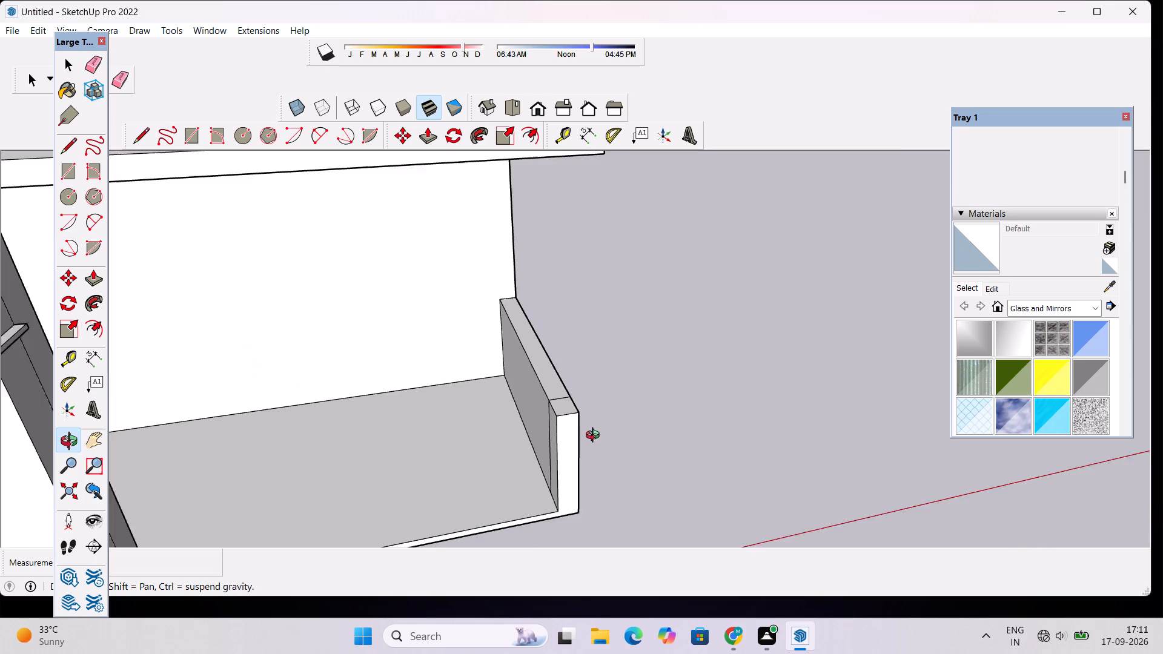
pyautogui.scroll(-7, 595, 437)
pyautogui.keyDown('shift'); pyautogui.moveTo(566, 464); pyautogui.dragTo(565, 450); pyautogui.keyUp('shift')
pyautogui.keyDown('shift'); pyautogui.scroll(7, 572, 438); pyautogui.keyUp('shift')
pyautogui.keyDown('shift'); pyautogui.moveTo(573, 438); pyautogui.dragTo(582, 412); pyautogui.keyUp('shift')
pyautogui.press('p')
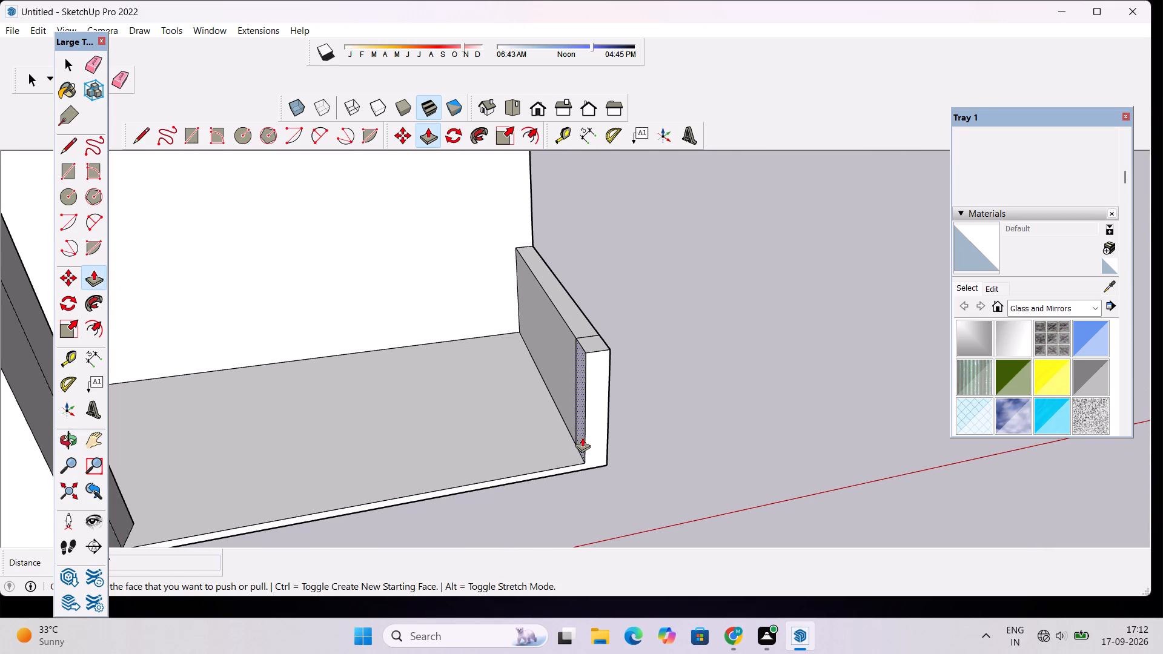
pyautogui.scroll(-4, 575, 426)
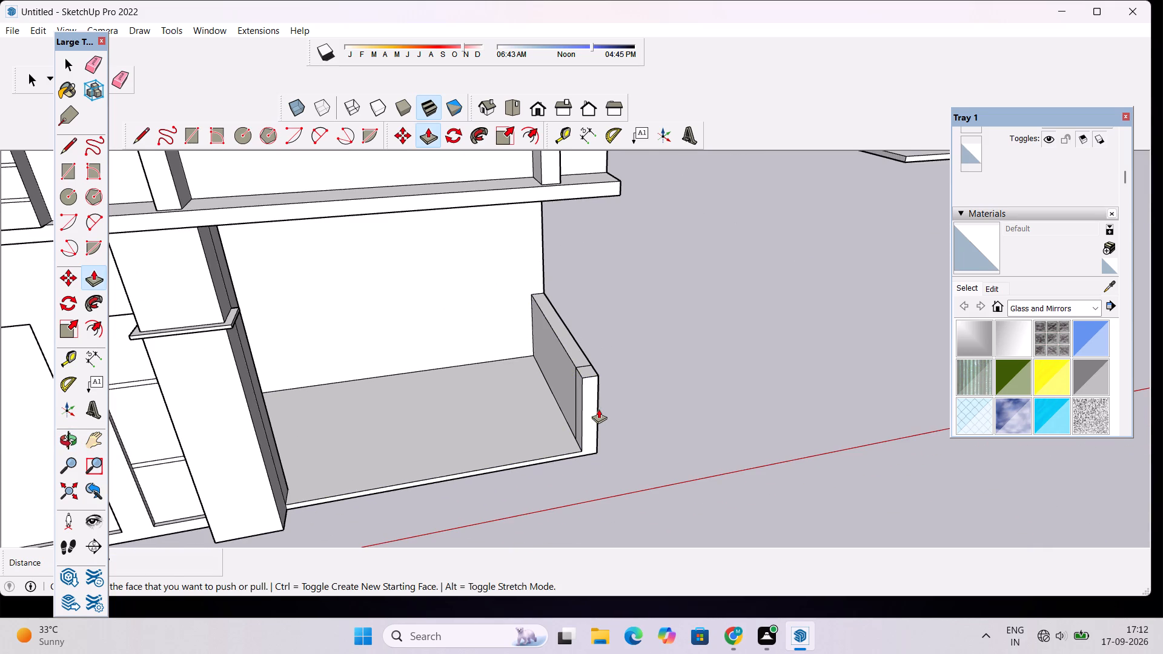
pyautogui.press('o')
pyautogui.moveTo(572, 453); pyautogui.dragTo(540, 380)
pyautogui.keyDown('shift'); pyautogui.moveTo(535, 383); pyautogui.dragTo(528, 394); pyautogui.keyUp('shift')
pyautogui.scroll(-2, 528, 394)
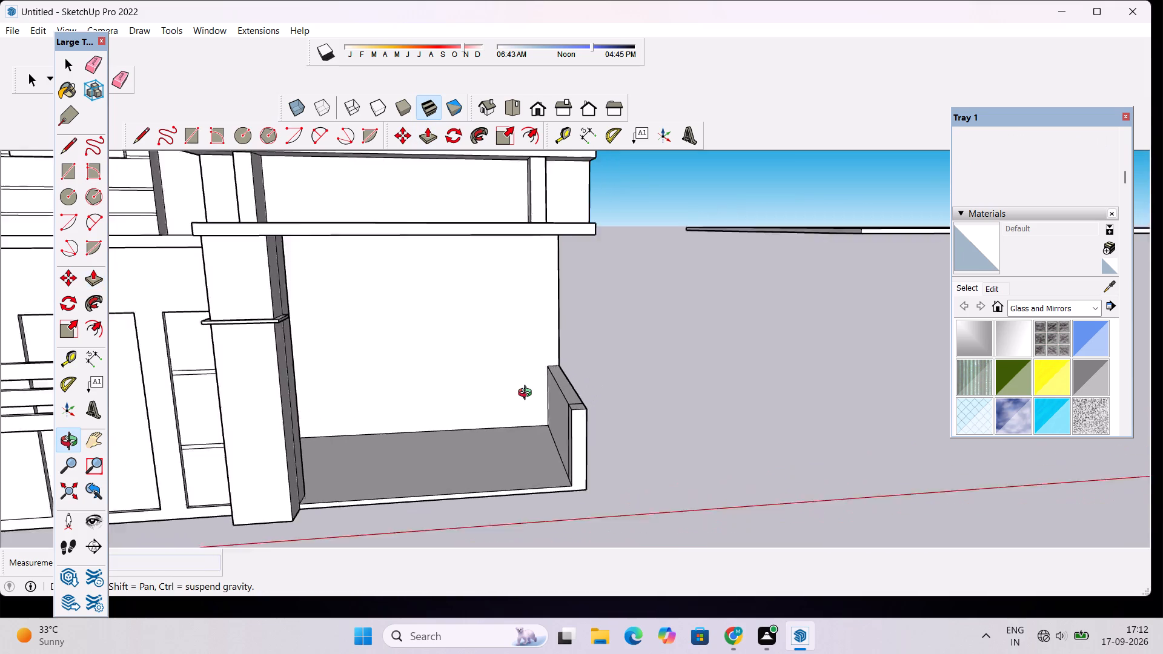
pyautogui.scroll(-2, 528, 394)
pyautogui.moveTo(554, 480); pyautogui.dragTo(486, 492)
pyautogui.scroll(3, 478, 481)
pyautogui.keyDown('shift'); pyautogui.moveTo(478, 481); pyautogui.dragTo(483, 456); pyautogui.keyUp('shift')
pyautogui.scroll(2, 423, 454)
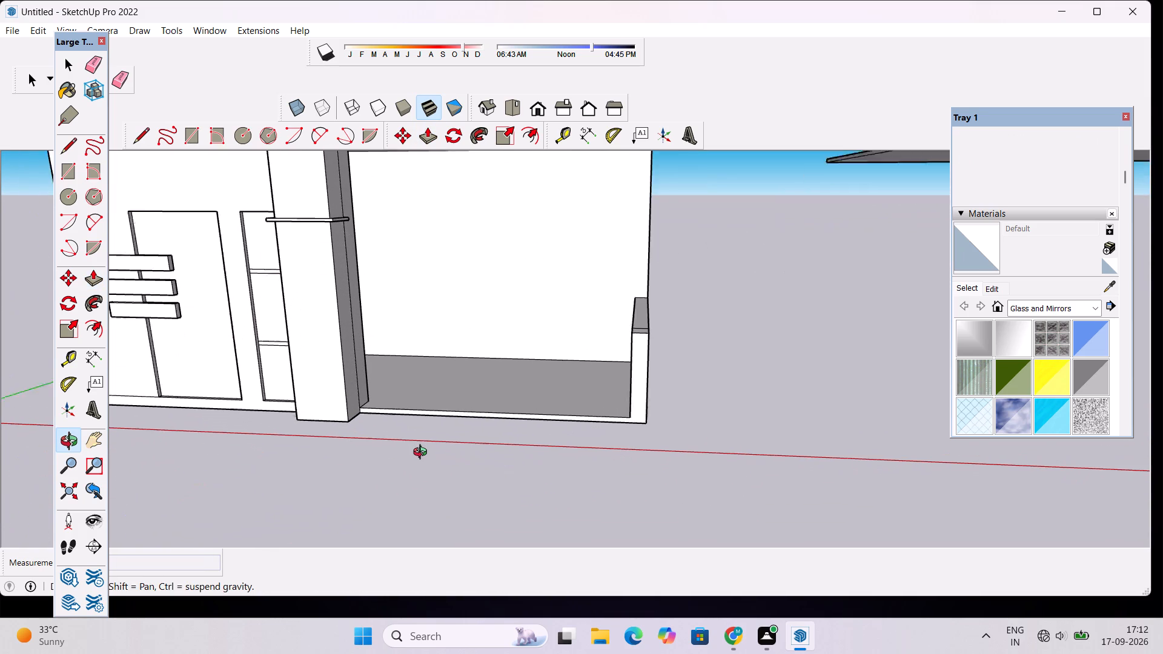
pyautogui.scroll(1, 423, 454)
pyautogui.keyDown('shift'); pyautogui.moveTo(565, 452); pyautogui.dragTo(472, 452); pyautogui.keyUp('shift')
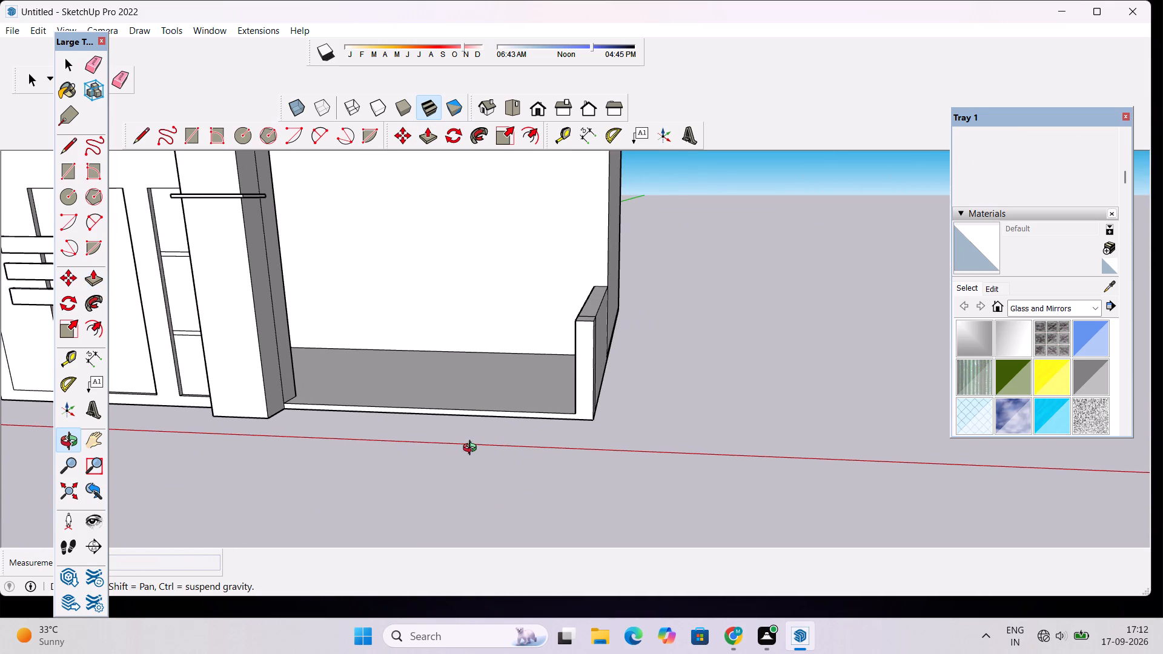
pyautogui.press('p')
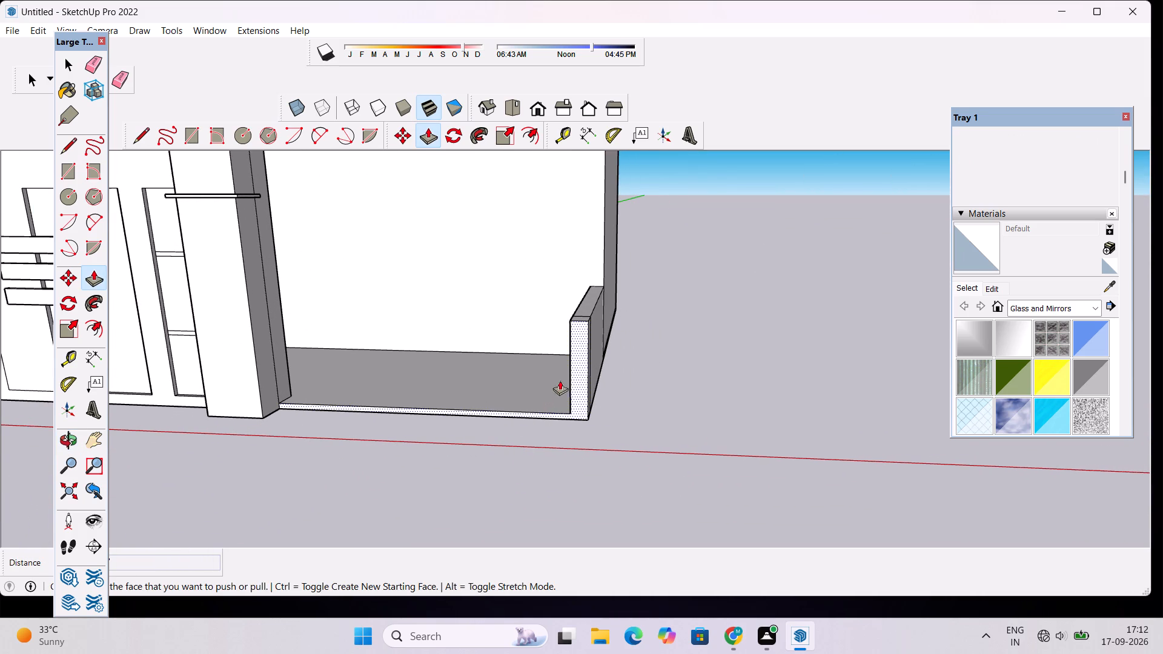
pyautogui.click(578, 364)
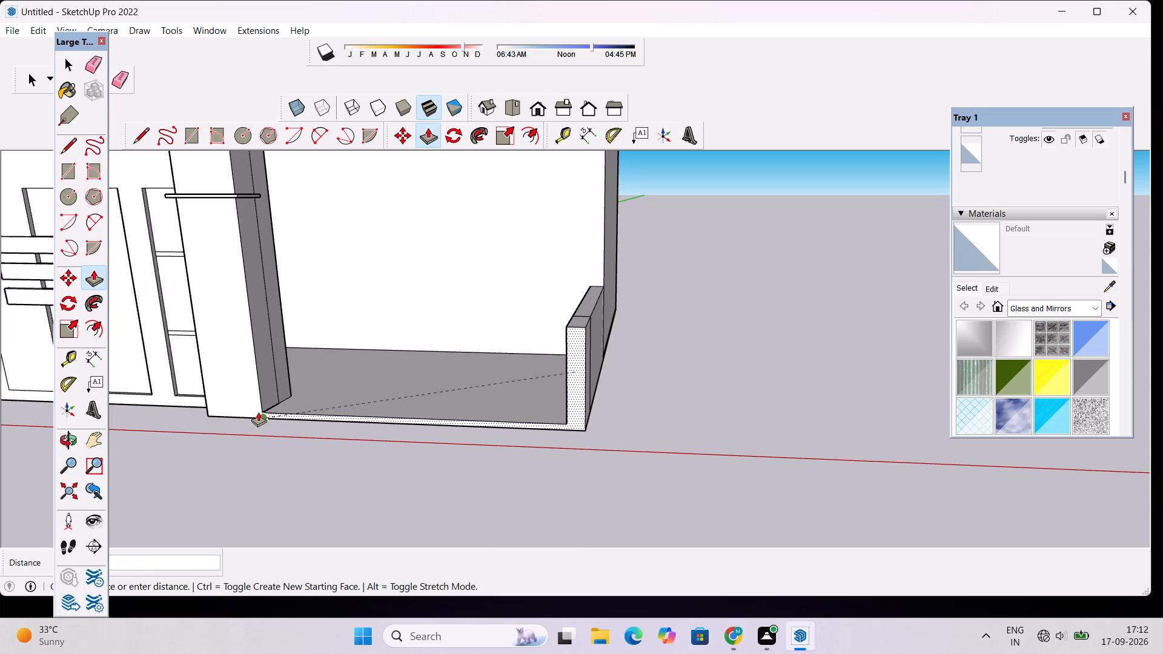
pyautogui.click(257, 412)
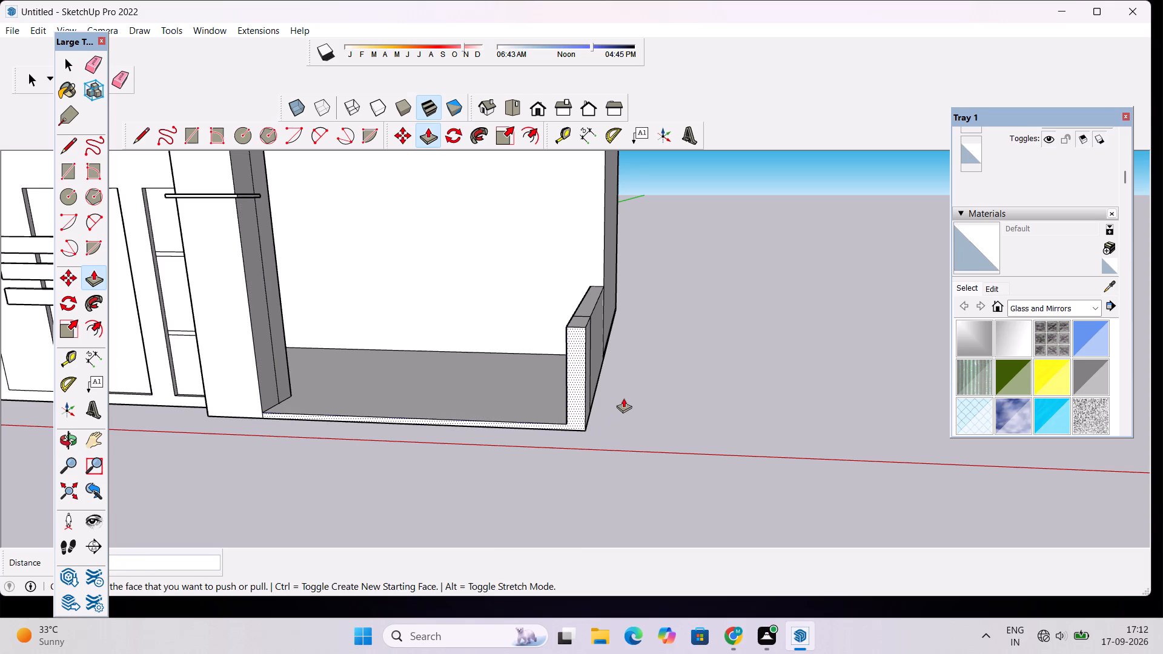
# Push/pull the front strip of the low side wall's inner face toward the porch opening, forming a wider end pier.
pyautogui.press('o')
pyautogui.moveTo(428, 417); pyautogui.dragTo(500, 503)
pyautogui.scroll(3, 558, 456)
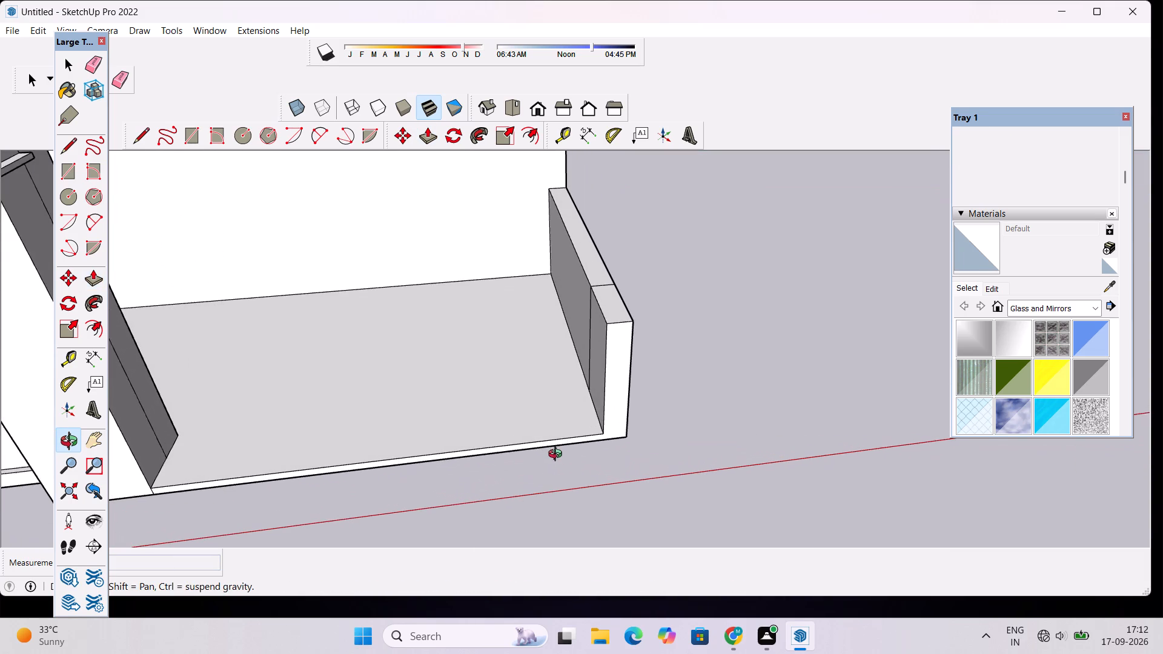
pyautogui.keyDown('shift'); pyautogui.moveTo(555, 454); pyautogui.dragTo(519, 454); pyautogui.keyUp('shift')
pyautogui.keyDown('shift'); pyautogui.moveTo(474, 454); pyautogui.dragTo(569, 440); pyautogui.keyUp('shift')
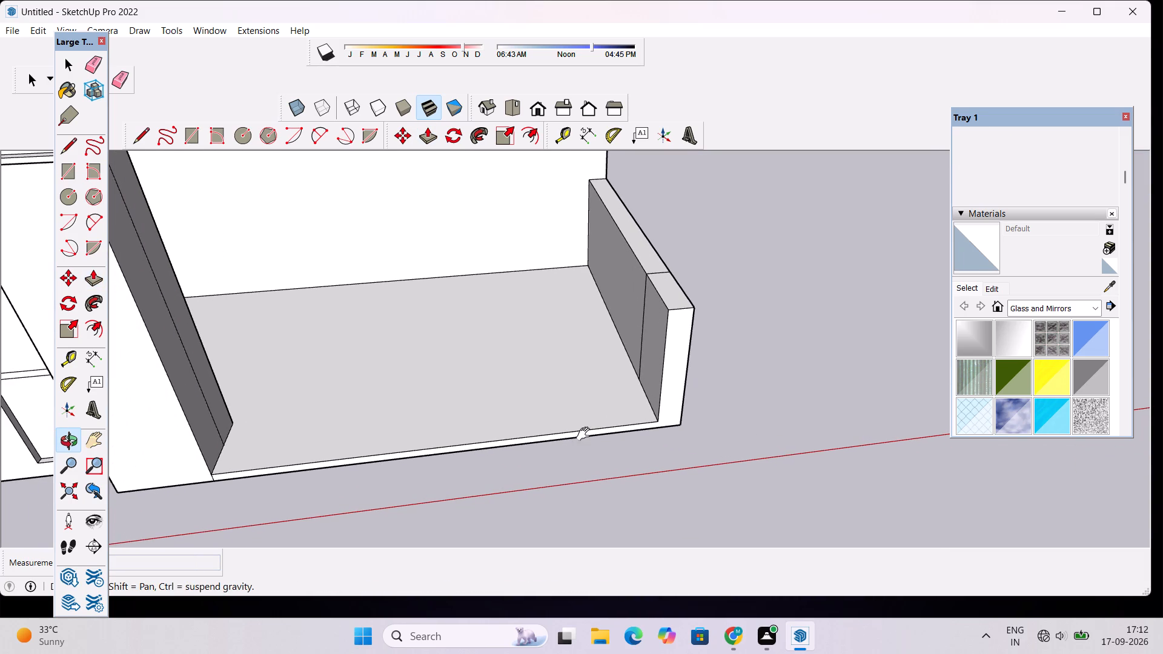
pyautogui.press('p')
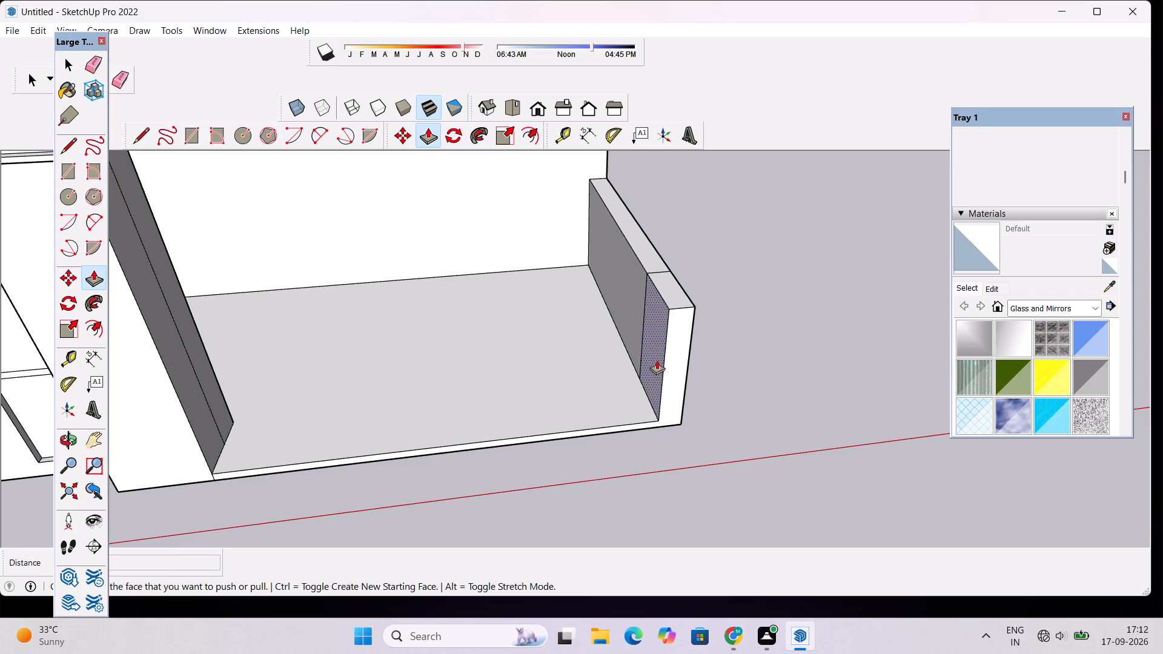
pyautogui.click(657, 360)
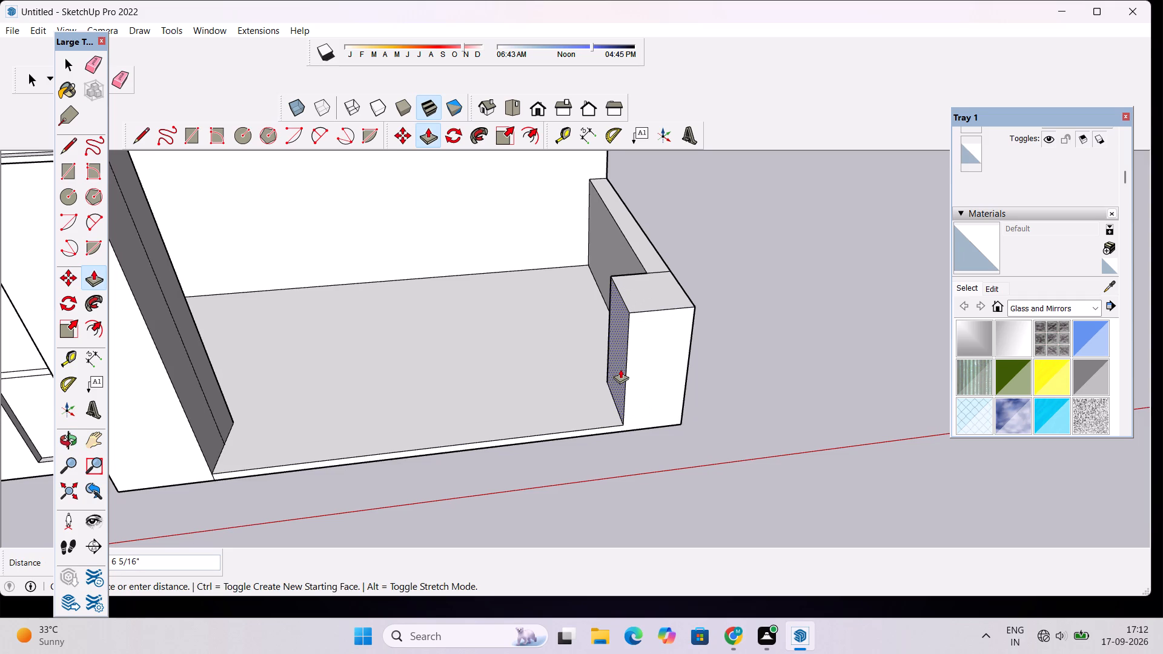
pyautogui.click(620, 369)
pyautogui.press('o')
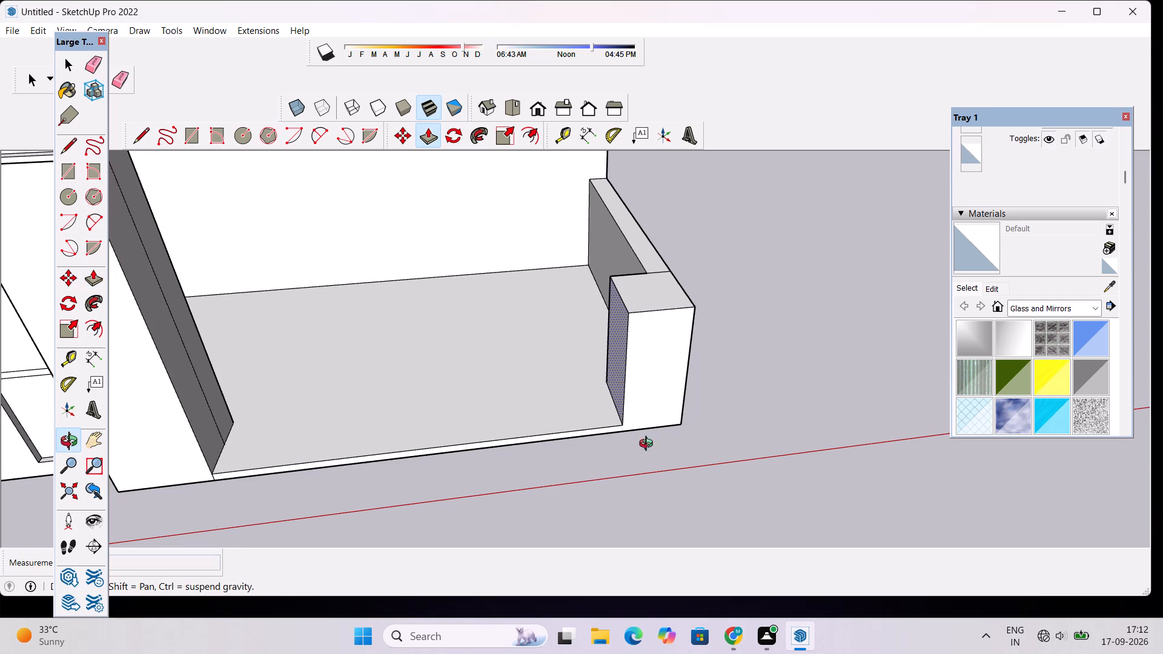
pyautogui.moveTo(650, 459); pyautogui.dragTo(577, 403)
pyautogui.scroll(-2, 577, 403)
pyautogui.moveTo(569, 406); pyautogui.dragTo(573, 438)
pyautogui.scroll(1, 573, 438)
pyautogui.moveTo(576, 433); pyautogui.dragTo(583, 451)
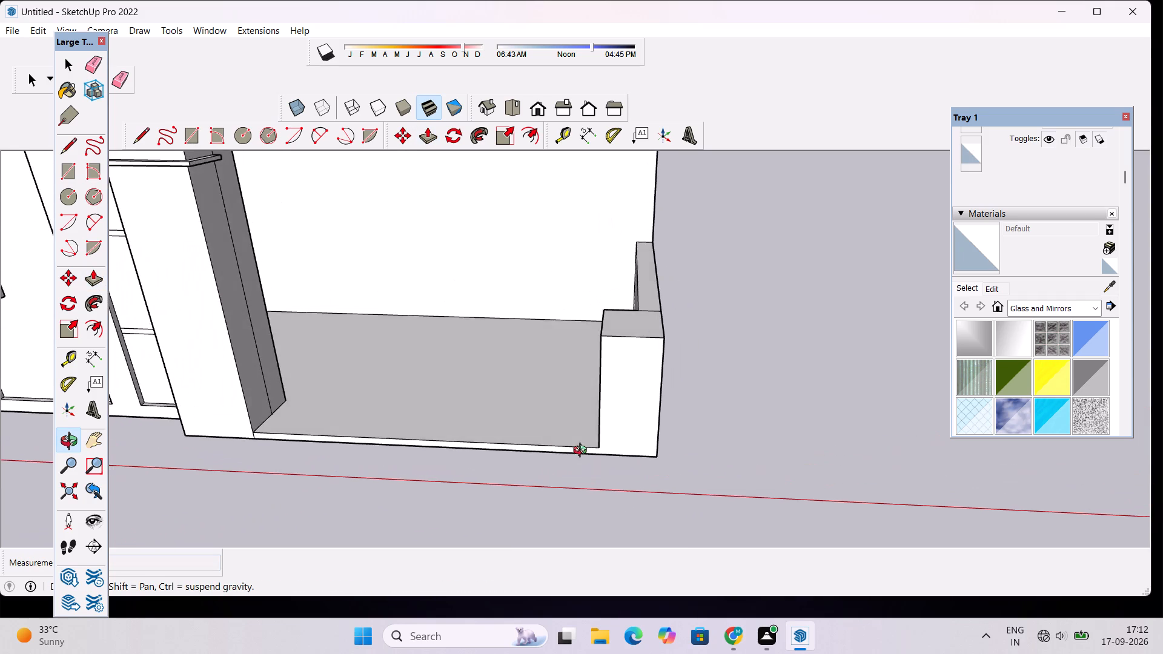
# Push/pull the corner pier's top face up, level with the top of the horizontal band on the porch column.
pyautogui.moveTo(583, 452); pyautogui.dragTo(583, 432)
pyautogui.keyDown('shift'); pyautogui.moveTo(594, 415); pyautogui.dragTo(601, 483); pyautogui.keyUp('shift')
pyautogui.keyDown('shift'); pyautogui.scroll(-2, 601, 463); pyautogui.keyUp('shift')
pyautogui.keyDown('shift'); pyautogui.moveTo(600, 448); pyautogui.dragTo(597, 425); pyautogui.keyUp('shift')
pyautogui.keyDown('shift'); pyautogui.moveTo(597, 425); pyautogui.dragTo(593, 495); pyautogui.keyUp('shift')
pyautogui.press('p')
pyautogui.click(624, 471)
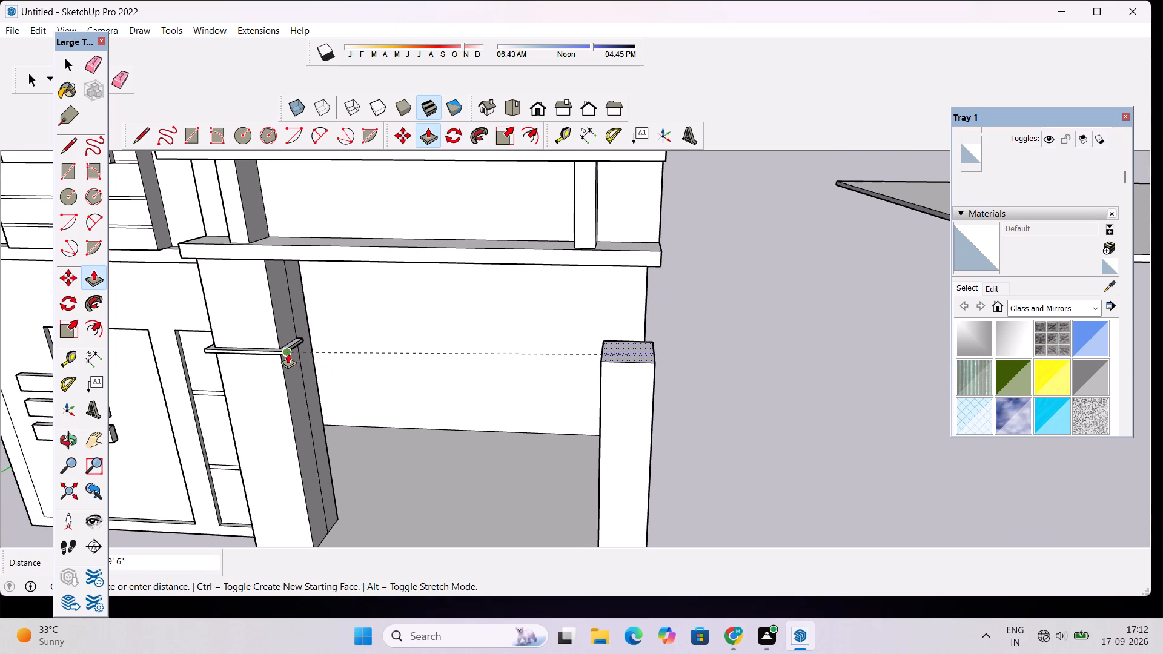
pyautogui.scroll(10, 267, 386)
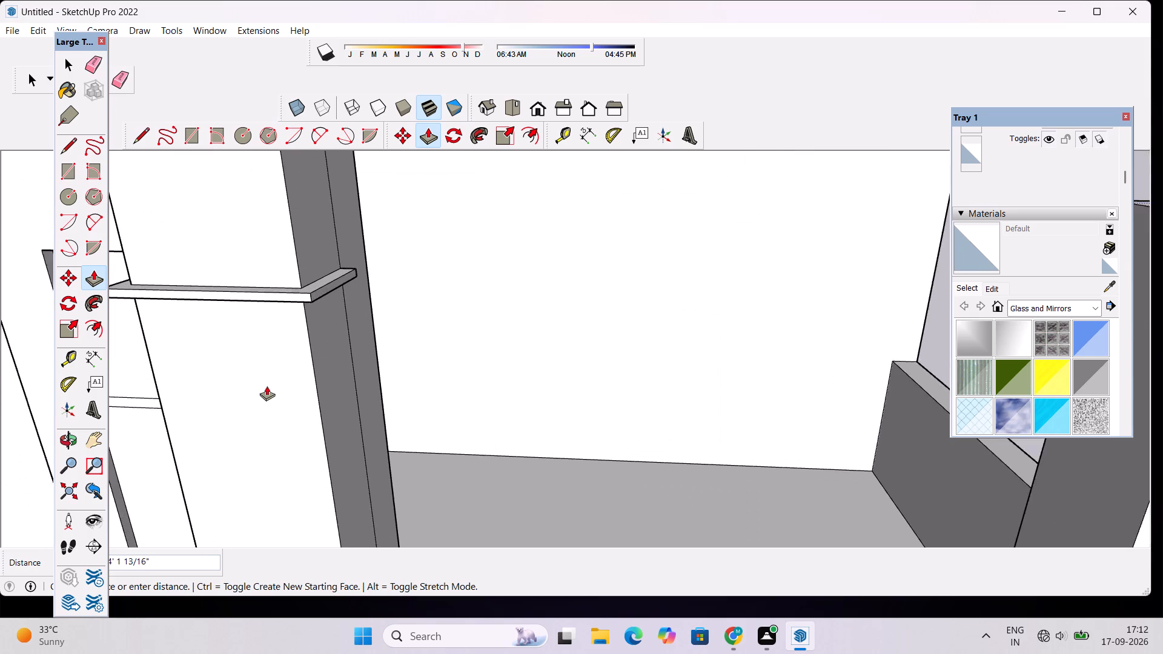
pyautogui.scroll(3, 267, 386)
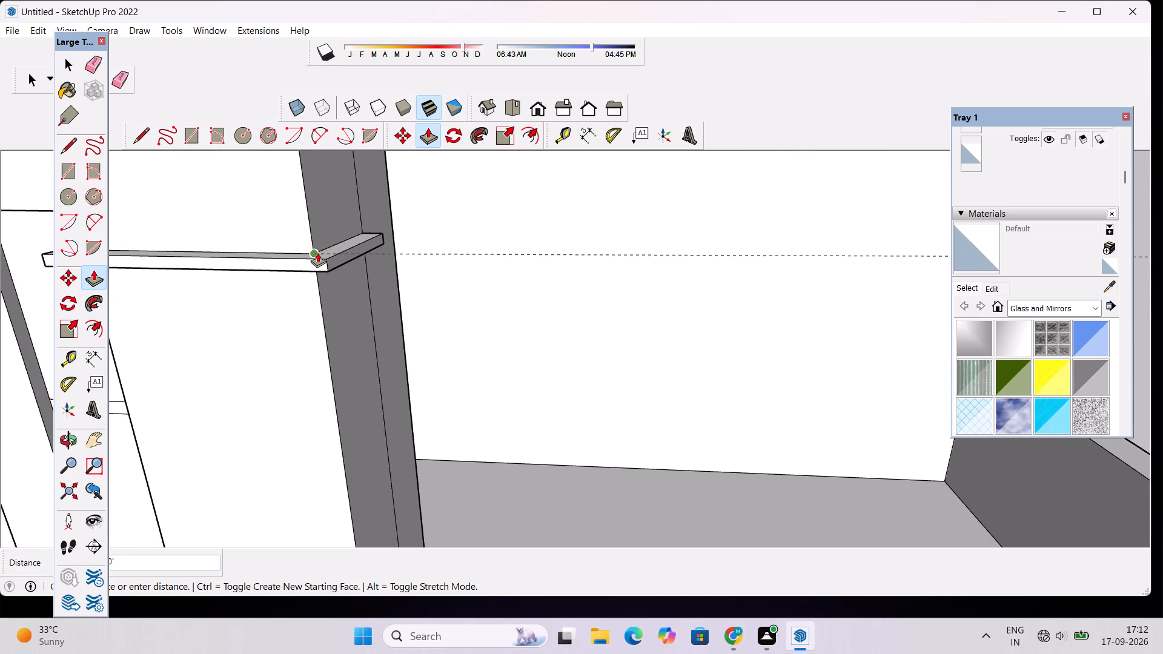
pyautogui.click(316, 249)
pyautogui.scroll(-16, 263, 262)
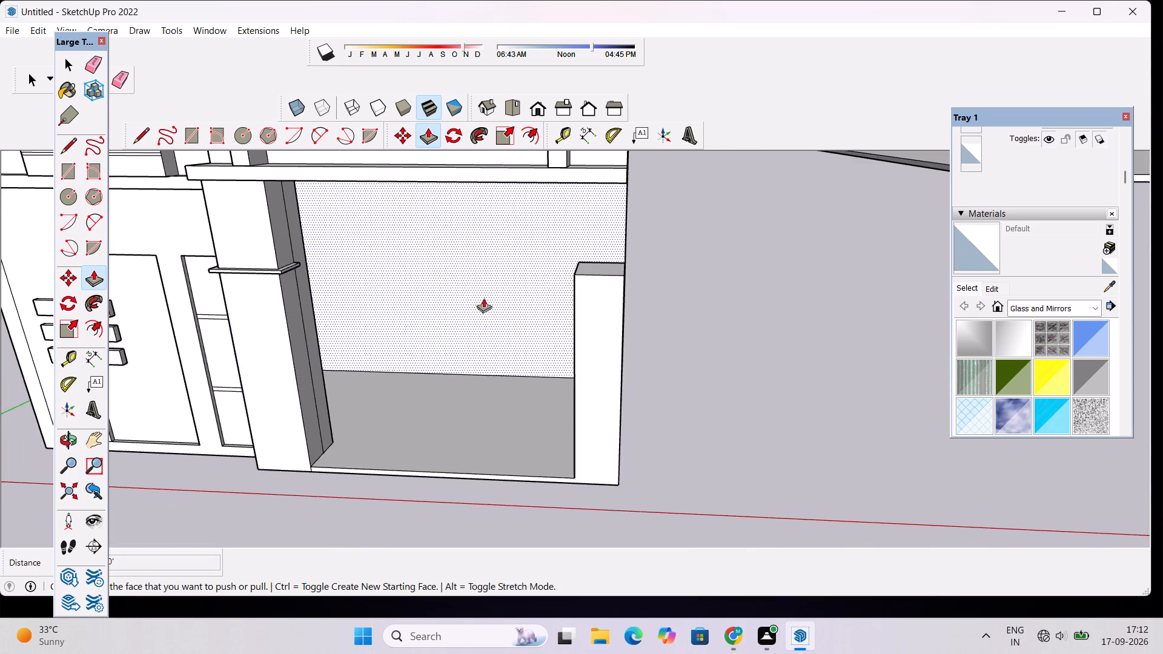
pyautogui.scroll(-3, 512, 292)
# Examine the corner pier, low side wall and porch opening from the front, the outer side and above.
pyautogui.press('o')
pyautogui.moveTo(540, 347); pyautogui.dragTo(311, 274)
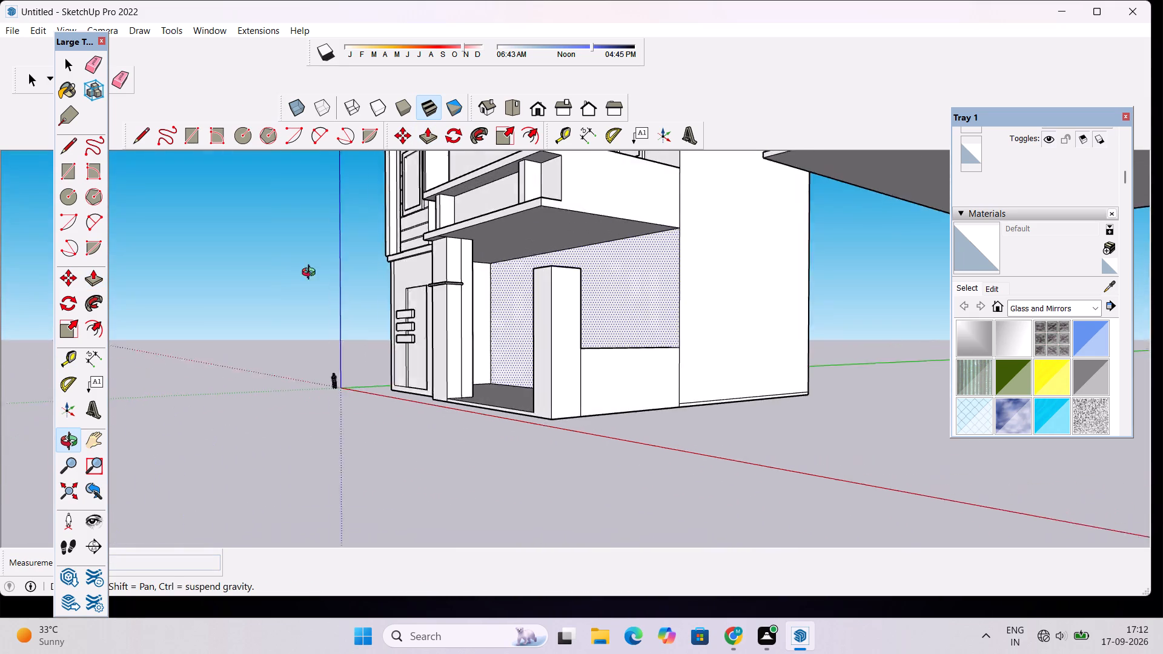
pyautogui.moveTo(311, 274); pyautogui.dragTo(311, 277)
pyautogui.moveTo(686, 288); pyautogui.dragTo(586, 319)
pyautogui.moveTo(469, 330); pyautogui.dragTo(715, 278)
pyautogui.scroll(-5, 589, 280)
pyautogui.scroll(-4, 646, 321)
pyautogui.scroll(3, 639, 320)
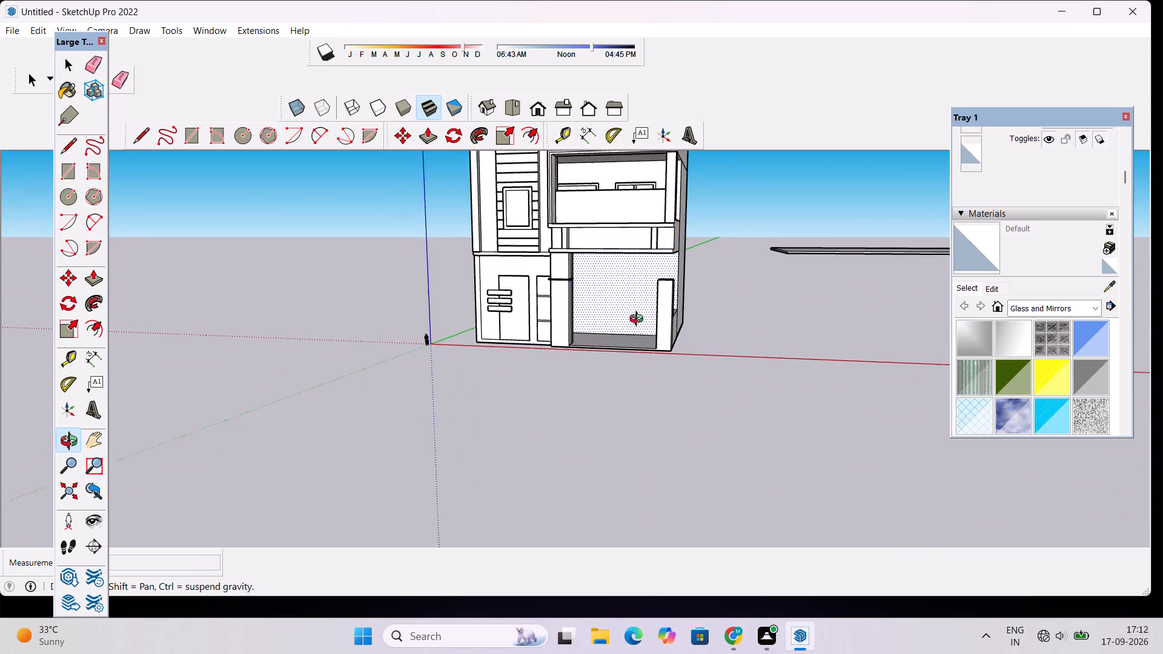
pyautogui.scroll(1, 639, 320)
pyautogui.moveTo(784, 286); pyautogui.dragTo(489, 357)
pyautogui.scroll(8, 551, 328)
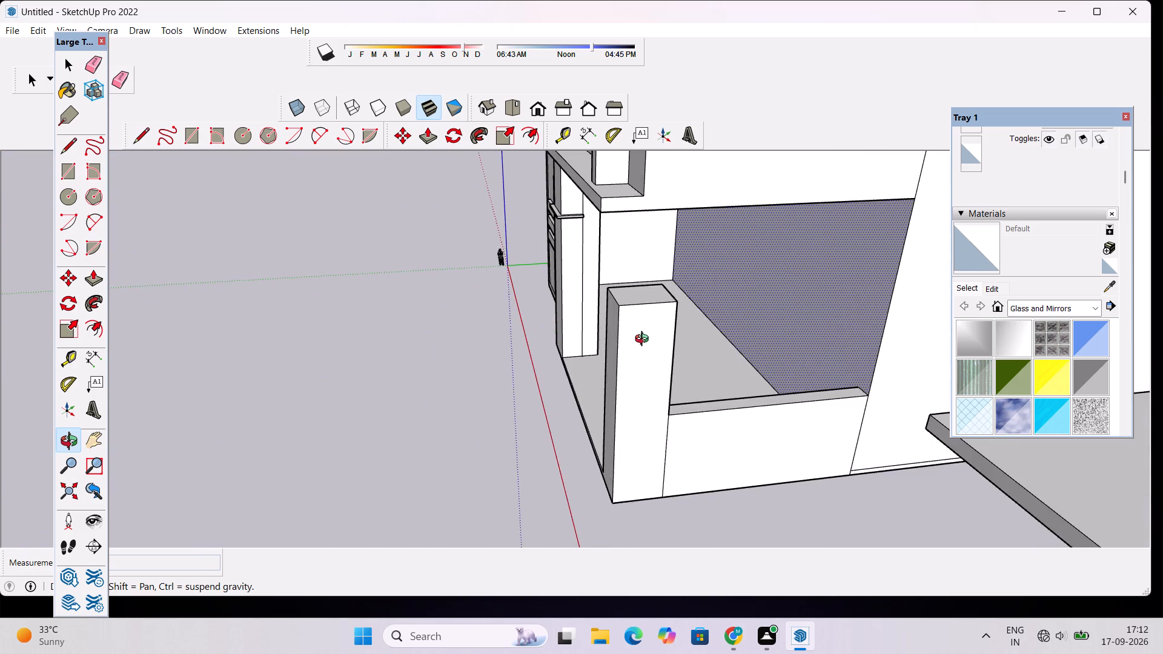
pyautogui.moveTo(644, 340); pyautogui.dragTo(595, 345)
pyautogui.scroll(-7, 592, 344)
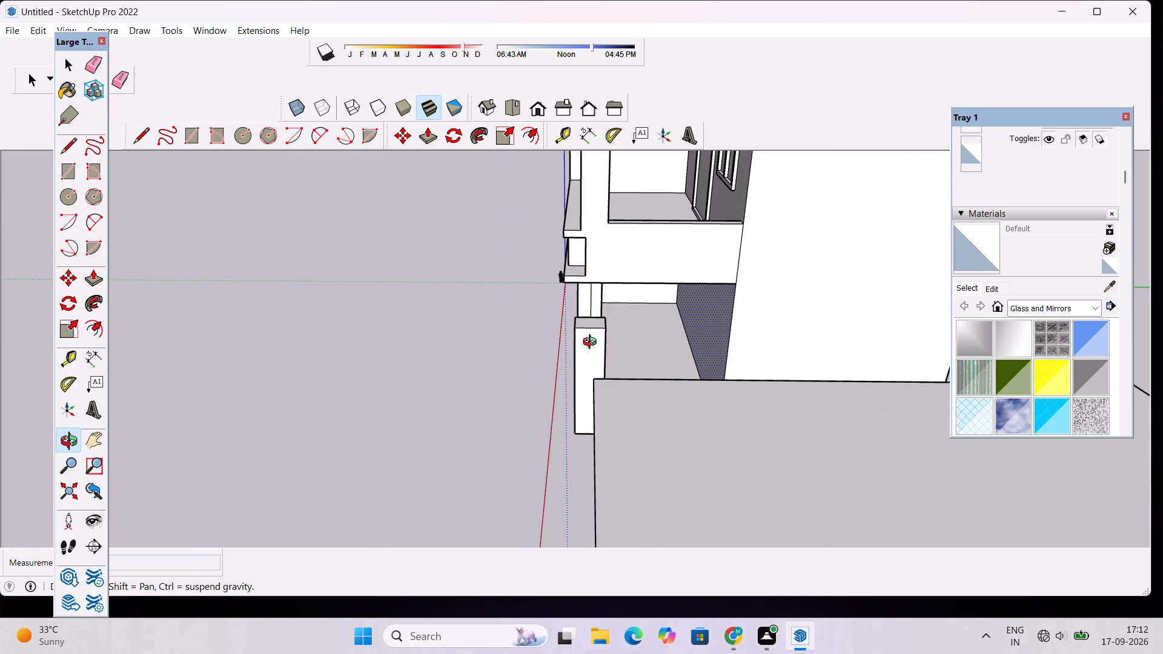
pyautogui.moveTo(588, 334); pyautogui.dragTo(559, 354)
pyautogui.scroll(4, 565, 329)
pyautogui.moveTo(567, 335); pyautogui.dragTo(581, 285)
pyautogui.scroll(-2, 486, 308)
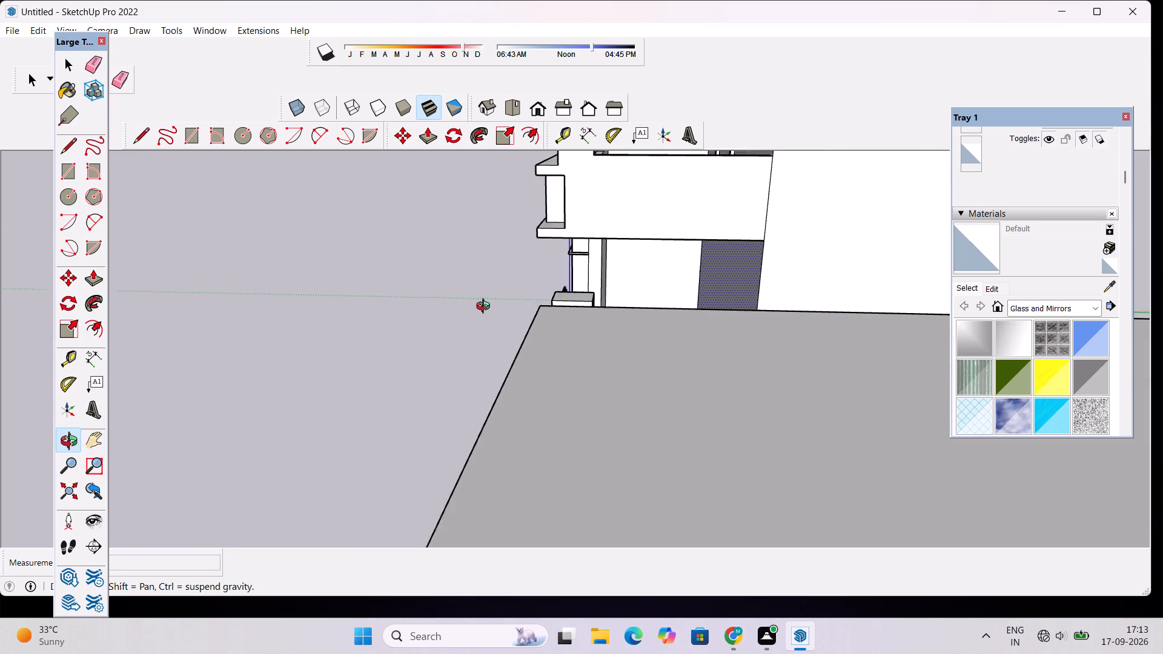
pyautogui.scroll(-2, 486, 308)
pyautogui.moveTo(486, 321); pyautogui.dragTo(809, 272)
pyautogui.scroll(-6, 714, 282)
pyautogui.moveTo(584, 331); pyautogui.dragTo(694, 333)
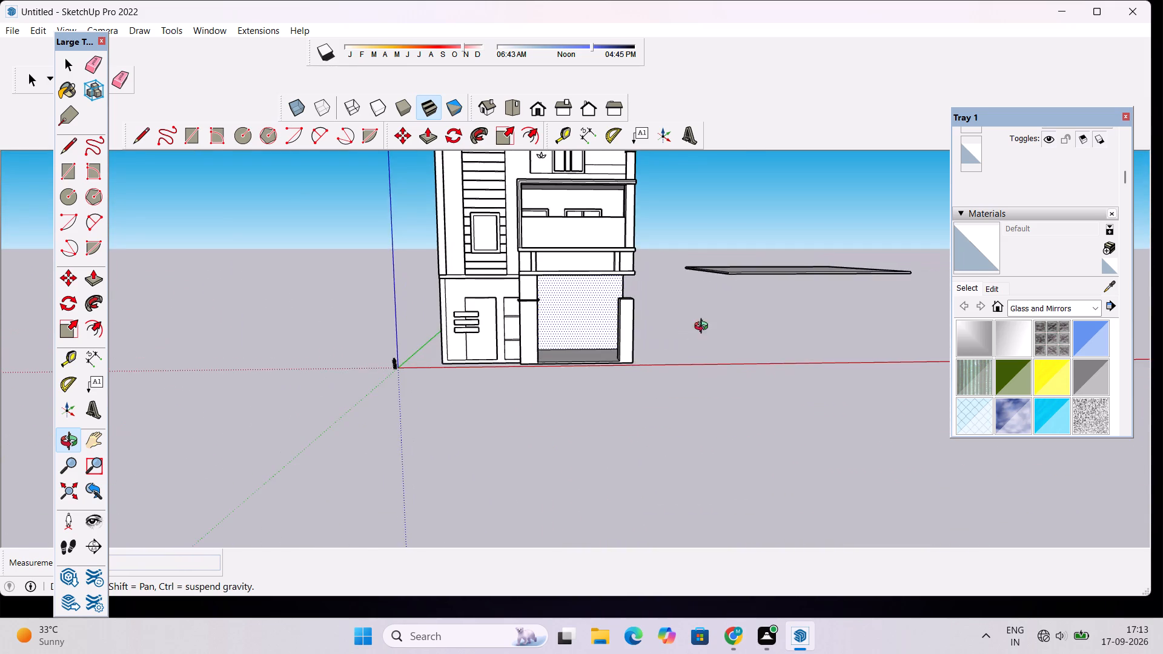
pyautogui.scroll(8, 606, 328)
pyautogui.moveTo(734, 315); pyautogui.dragTo(342, 400)
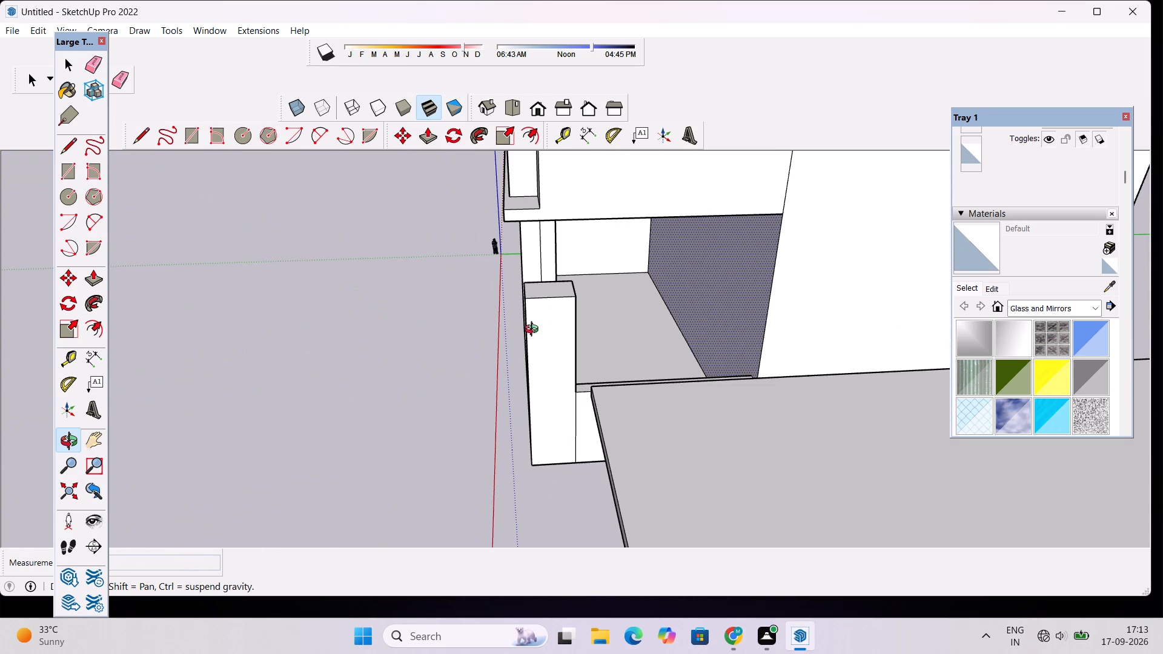
pyautogui.scroll(12, 548, 321)
pyautogui.scroll(-8, 565, 325)
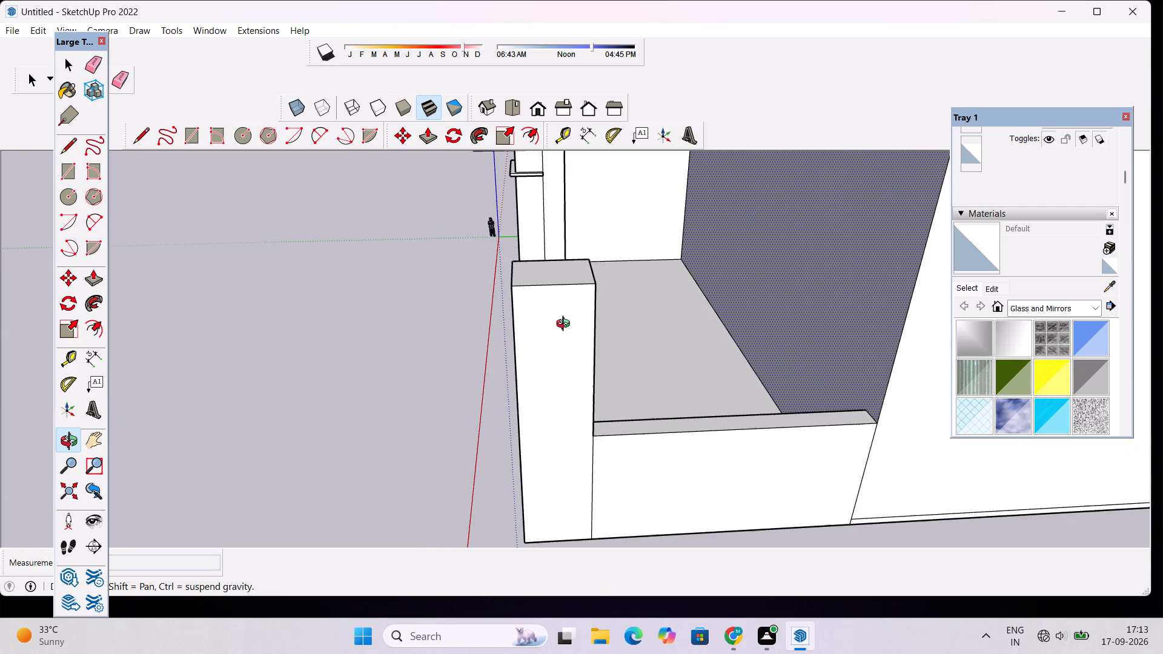
pyautogui.scroll(-4, 527, 310)
pyautogui.scroll(1, 527, 310)
pyautogui.scroll(-3, 527, 310)
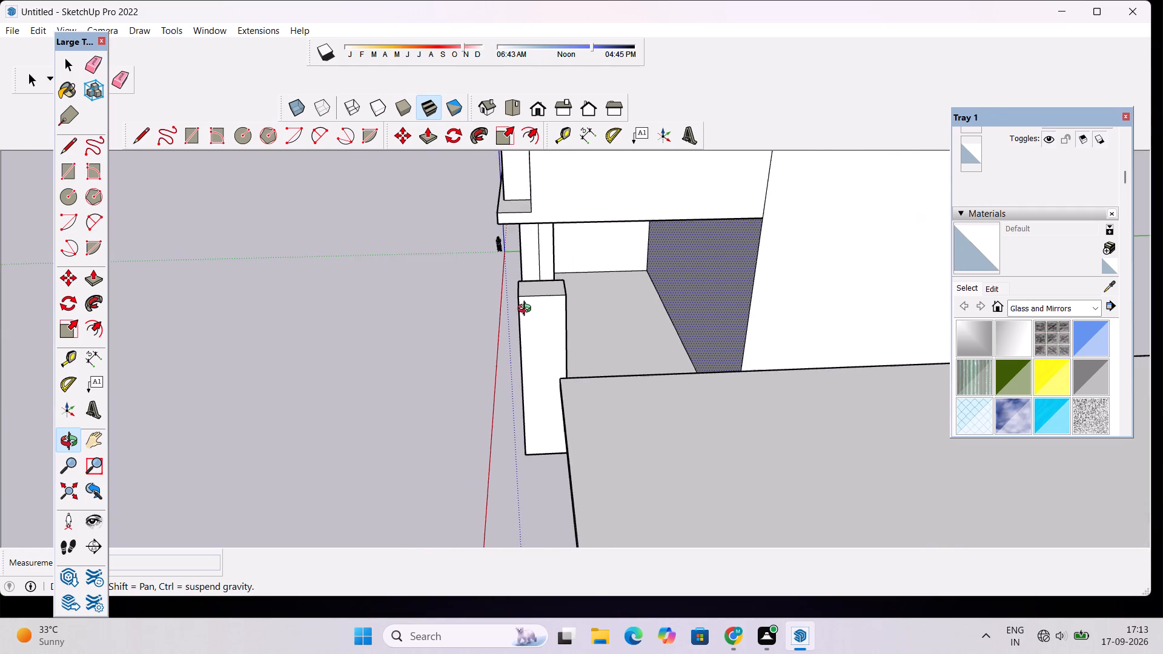
pyautogui.moveTo(489, 331); pyautogui.dragTo(1031, 234)
pyautogui.scroll(2, 609, 317)
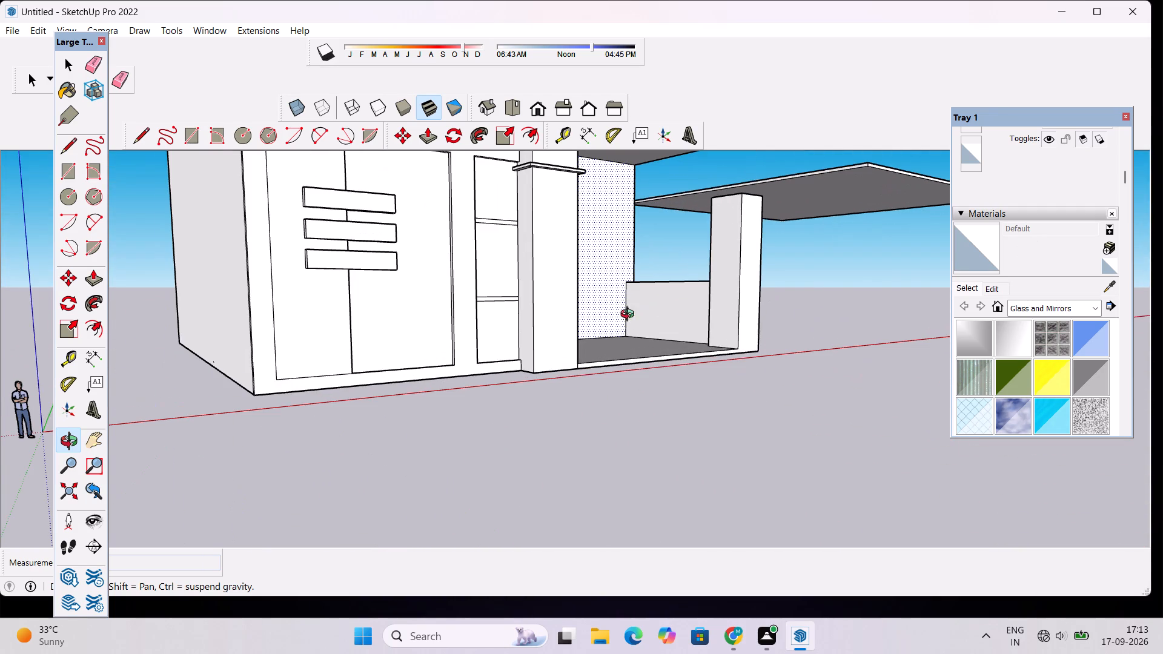
pyautogui.moveTo(731, 286); pyautogui.dragTo(662, 291)
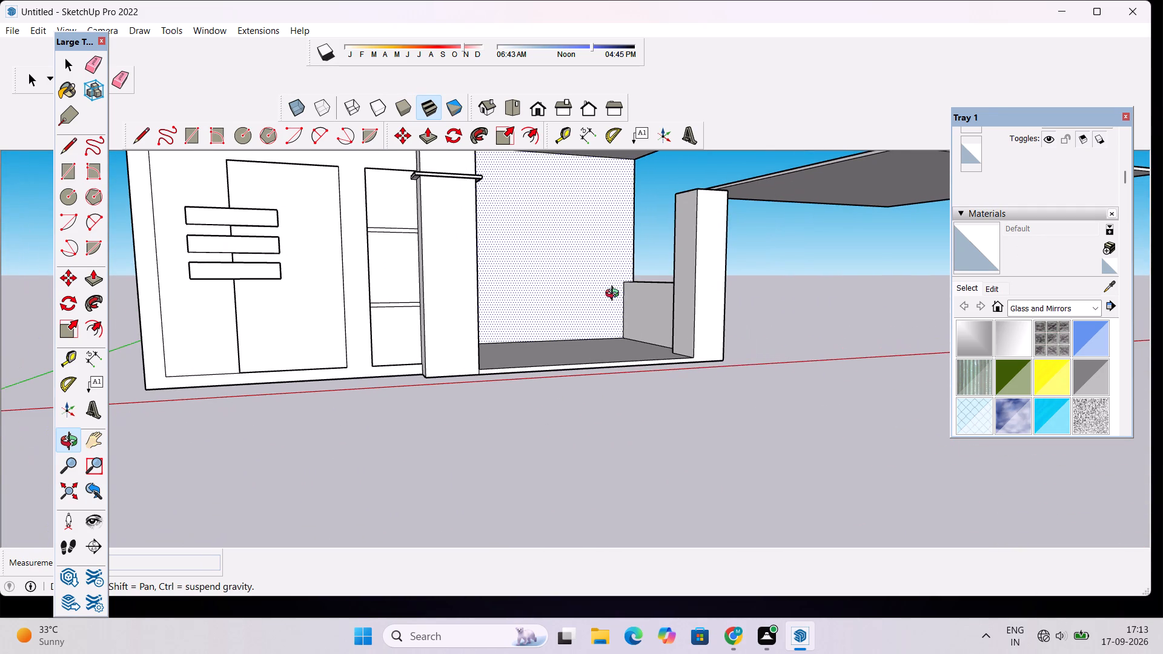
pyautogui.keyDown('shift'); pyautogui.moveTo(639, 295); pyautogui.dragTo(562, 323); pyautogui.keyUp('shift')
pyautogui.scroll(-3, 605, 312)
pyautogui.moveTo(648, 324); pyautogui.dragTo(591, 358)
pyautogui.scroll(8, 603, 329)
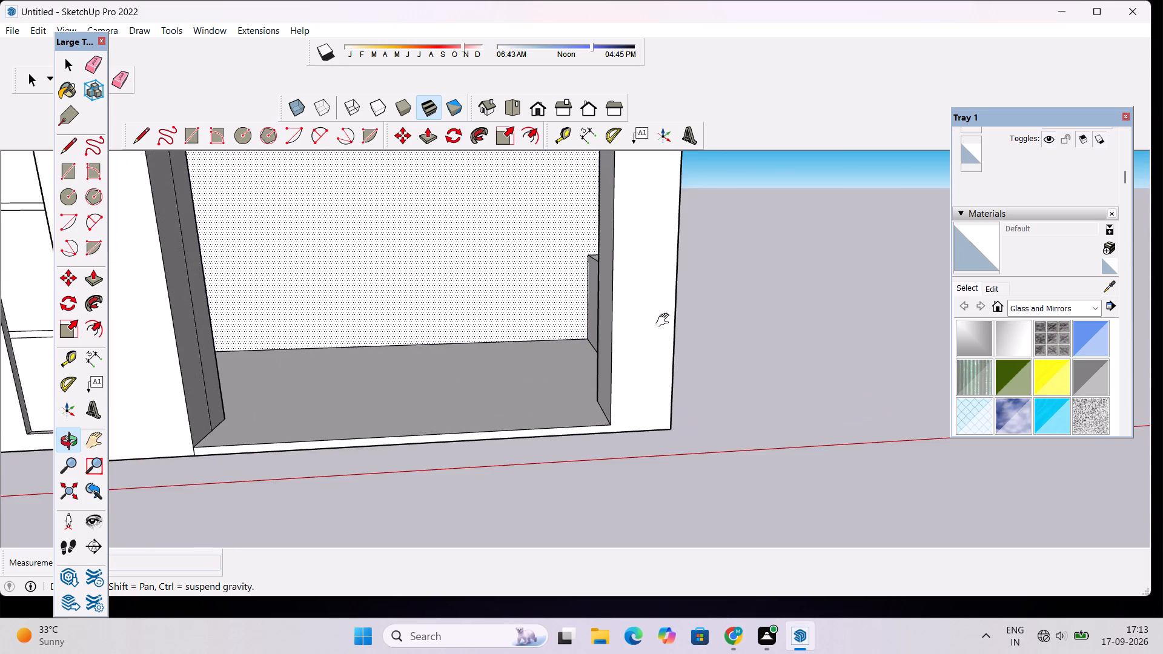
pyautogui.keyDown('shift'); pyautogui.moveTo(666, 320); pyautogui.dragTo(608, 336); pyautogui.keyUp('shift')
pyautogui.moveTo(620, 339); pyautogui.dragTo(552, 368)
pyautogui.keyDown('shift'); pyautogui.moveTo(574, 332); pyautogui.dragTo(628, 440); pyautogui.keyUp('shift')
pyautogui.scroll(-2, 585, 348)
pyautogui.keyDown('shift'); pyautogui.moveTo(585, 348); pyautogui.dragTo(635, 337); pyautogui.keyUp('shift')
pyautogui.scroll(1, 635, 337)
# Place a guide parallel to the pier's front top edge, at the lower corner of the column's horizontal band.
pyautogui.press('t')
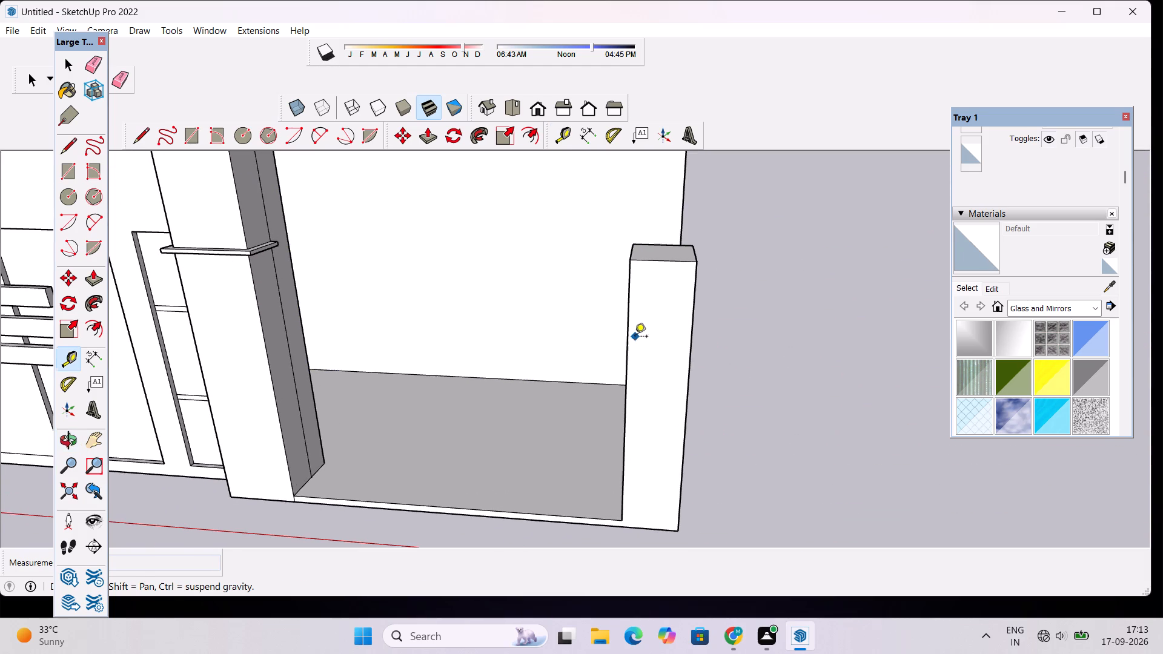
pyautogui.click(666, 262)
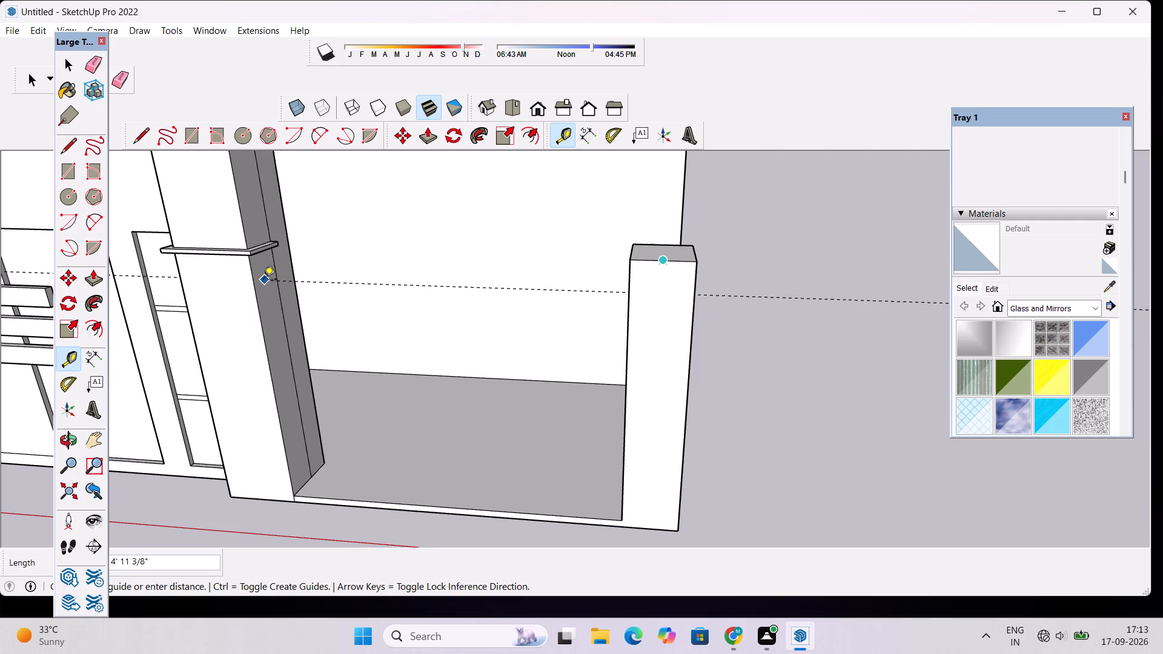
pyautogui.scroll(8, 252, 251)
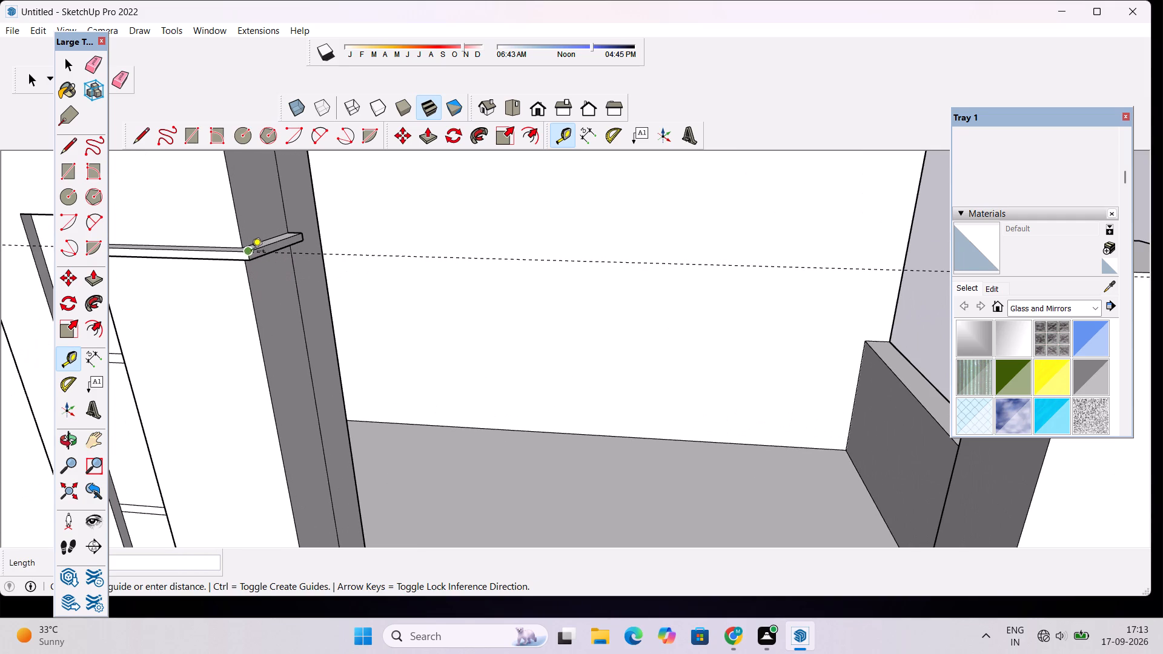
pyautogui.click(249, 261)
pyautogui.scroll(-7, 312, 248)
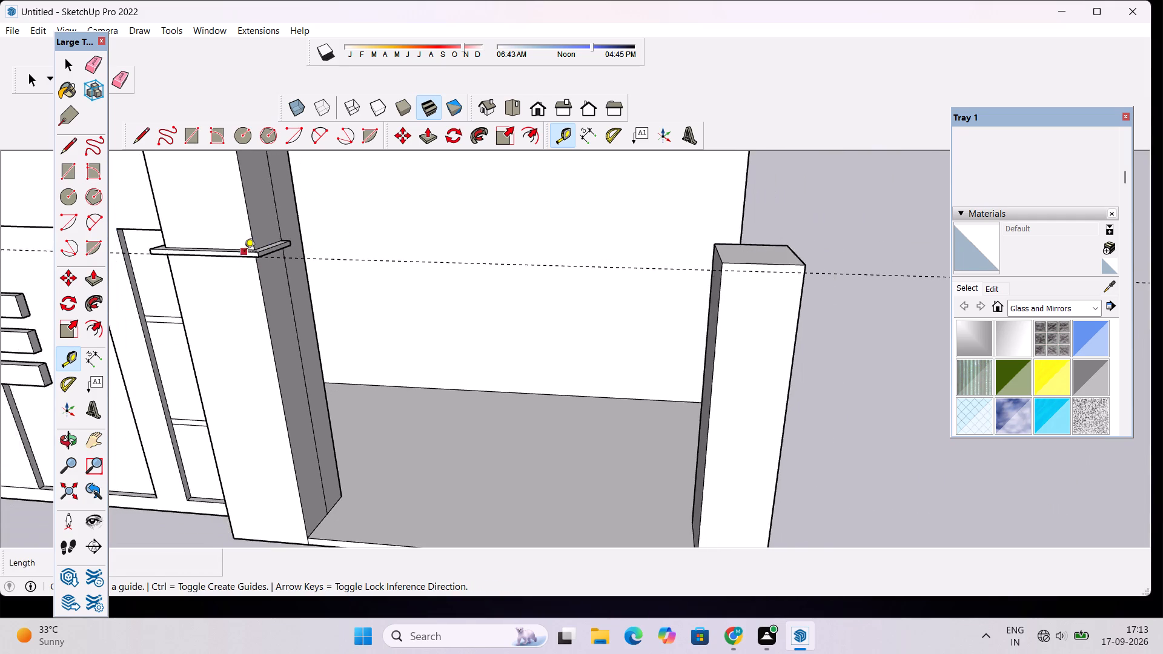
# Place a guide 2' below the top edge of the corner pier's outer side face.
pyautogui.press('o')
pyautogui.moveTo(839, 269); pyautogui.dragTo(801, 298)
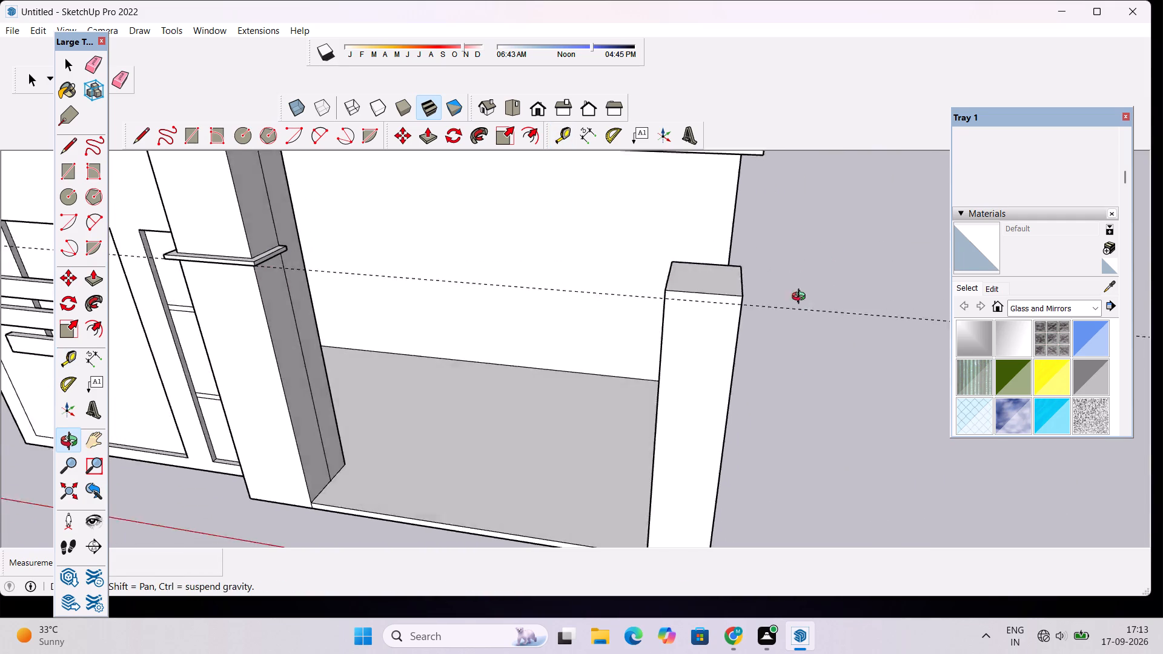
pyautogui.moveTo(801, 298); pyautogui.dragTo(586, 301)
pyautogui.scroll(4, 534, 347)
pyautogui.keyDown('shift'); pyautogui.moveTo(526, 337); pyautogui.dragTo(565, 326); pyautogui.keyUp('shift')
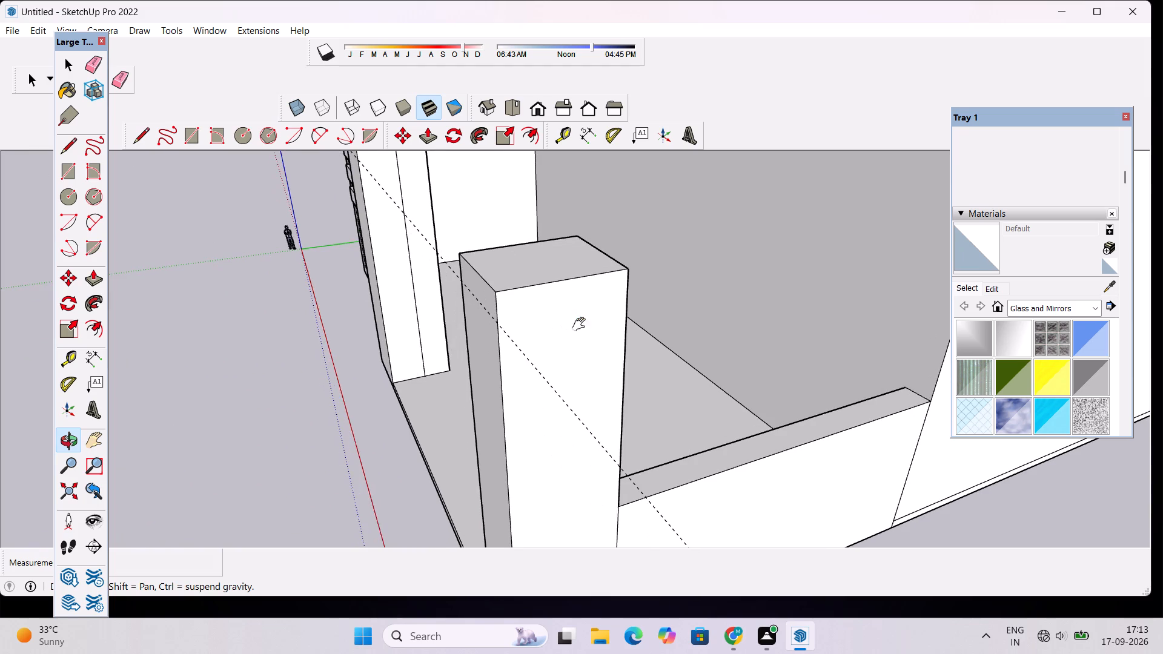
pyautogui.scroll(3, 575, 322)
pyautogui.scroll(-3, 575, 322)
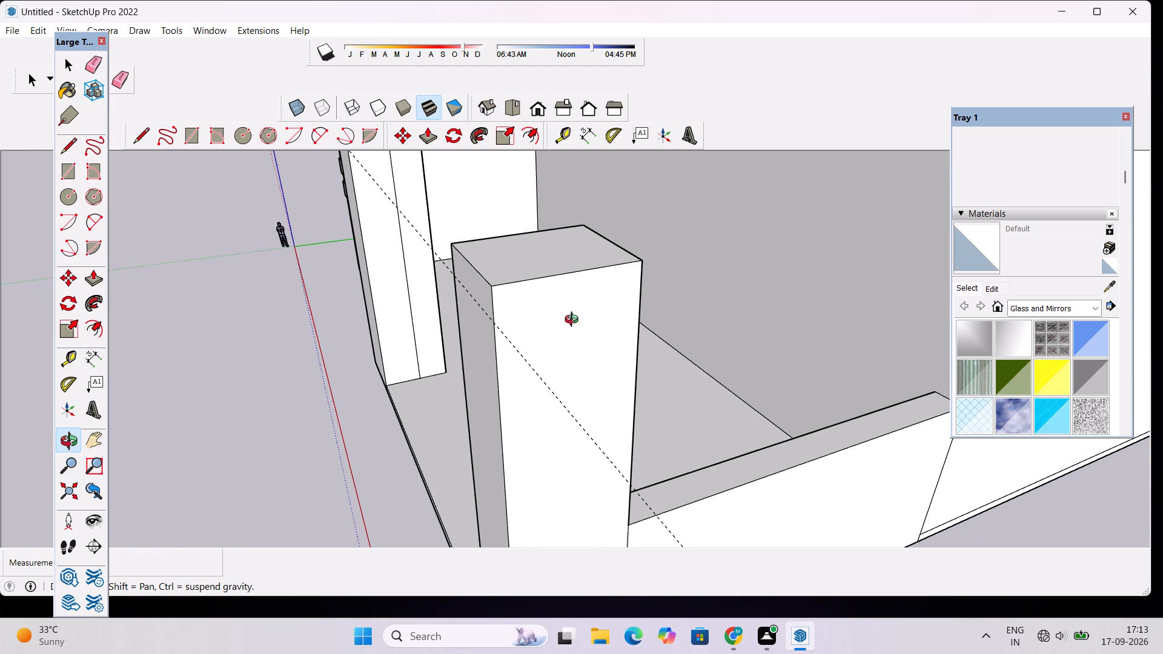
pyautogui.press('t')
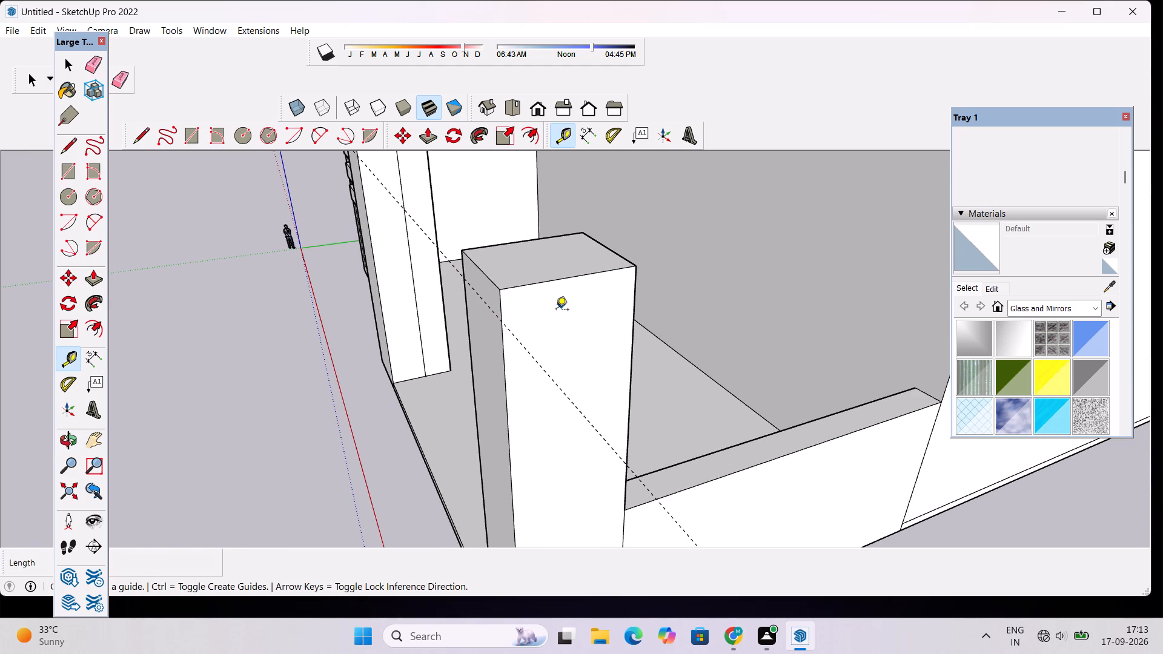
pyautogui.click(571, 278)
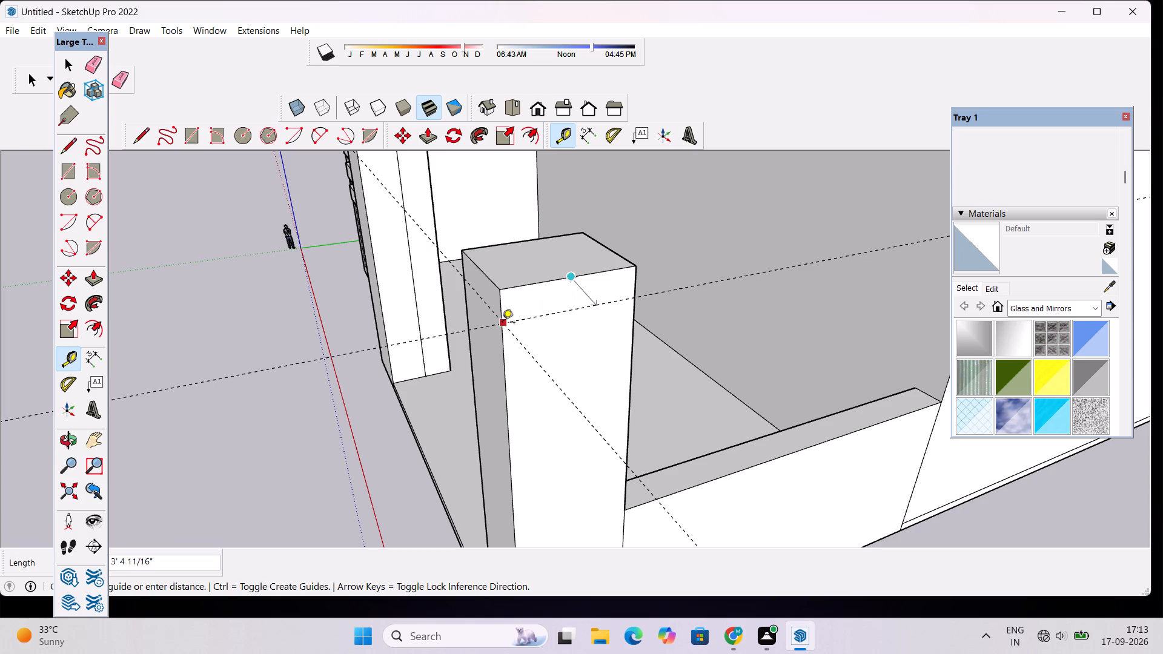
pyautogui.scroll(3, 502, 321)
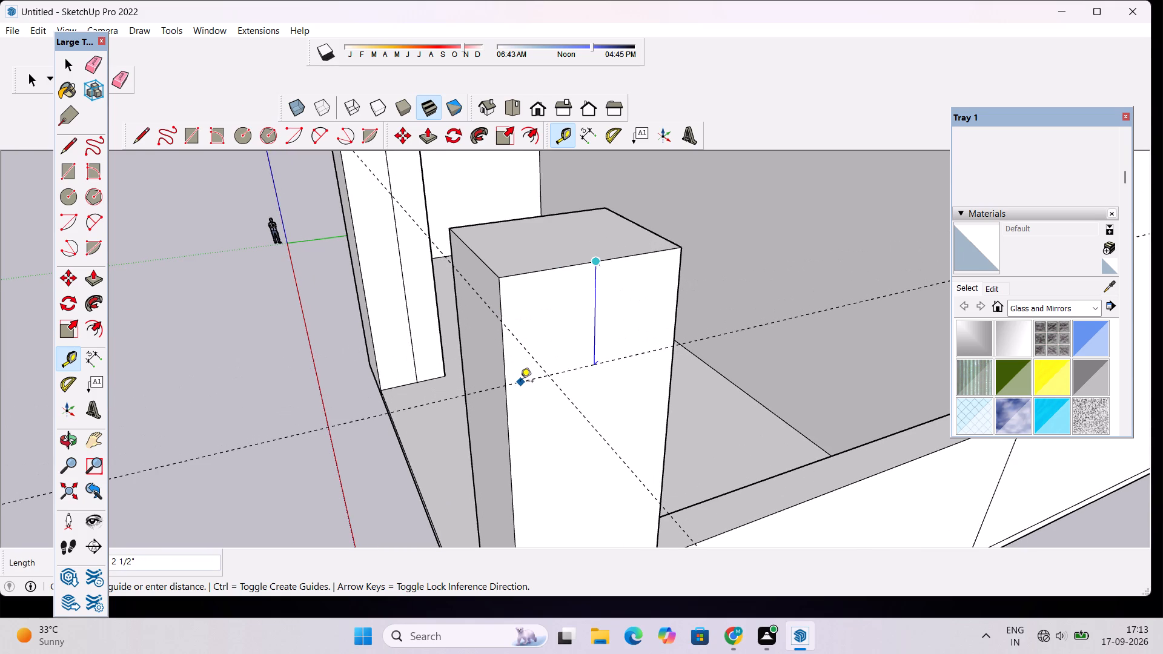
pyautogui.write("2'")
pyautogui.press('Return')
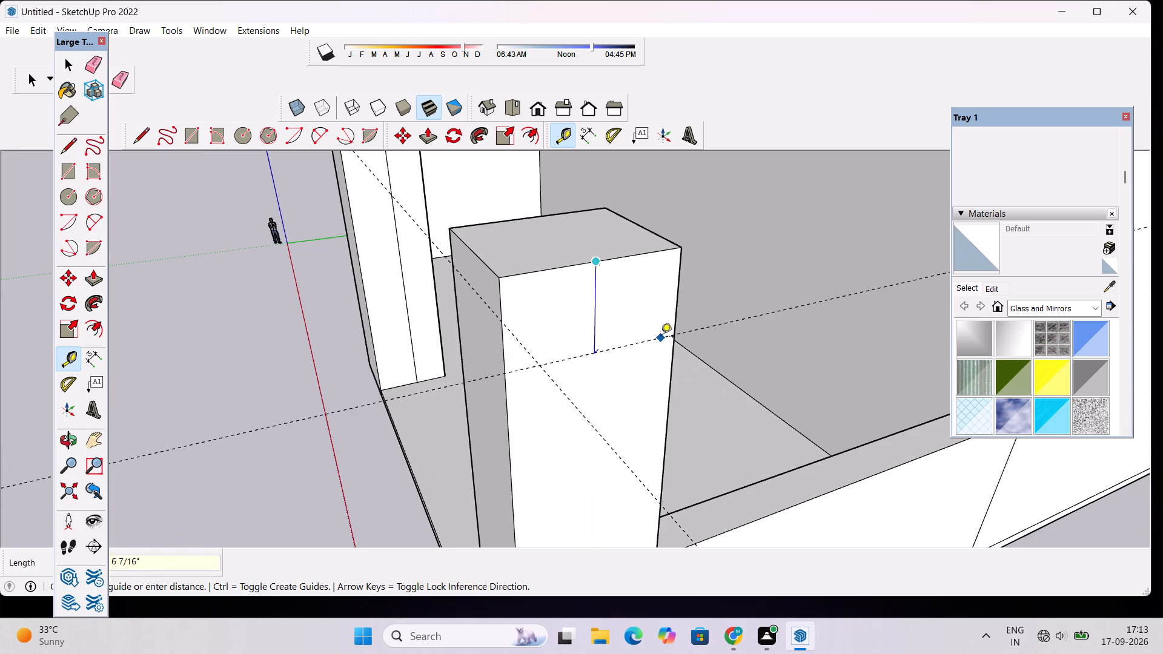
pyautogui.write("2'")
pyautogui.press('Return')
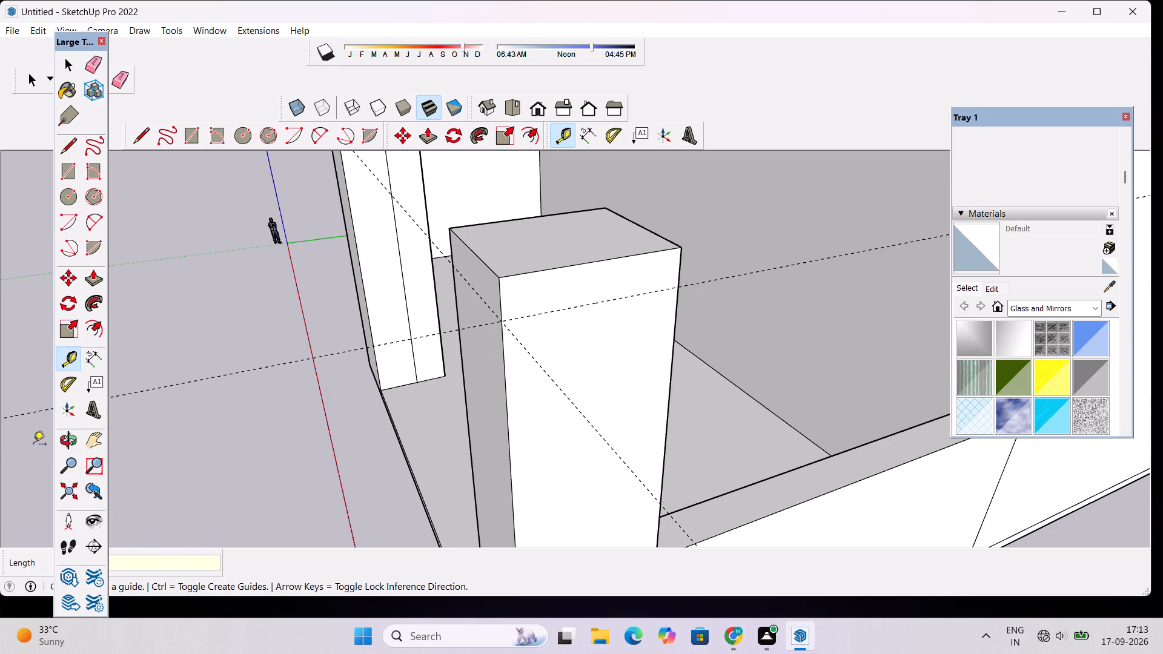
# Place a guide 2' below the top edge of the corner pier's inner face, on the porch side.
pyautogui.click(68, 441)
pyautogui.moveTo(136, 436); pyautogui.dragTo(397, 388)
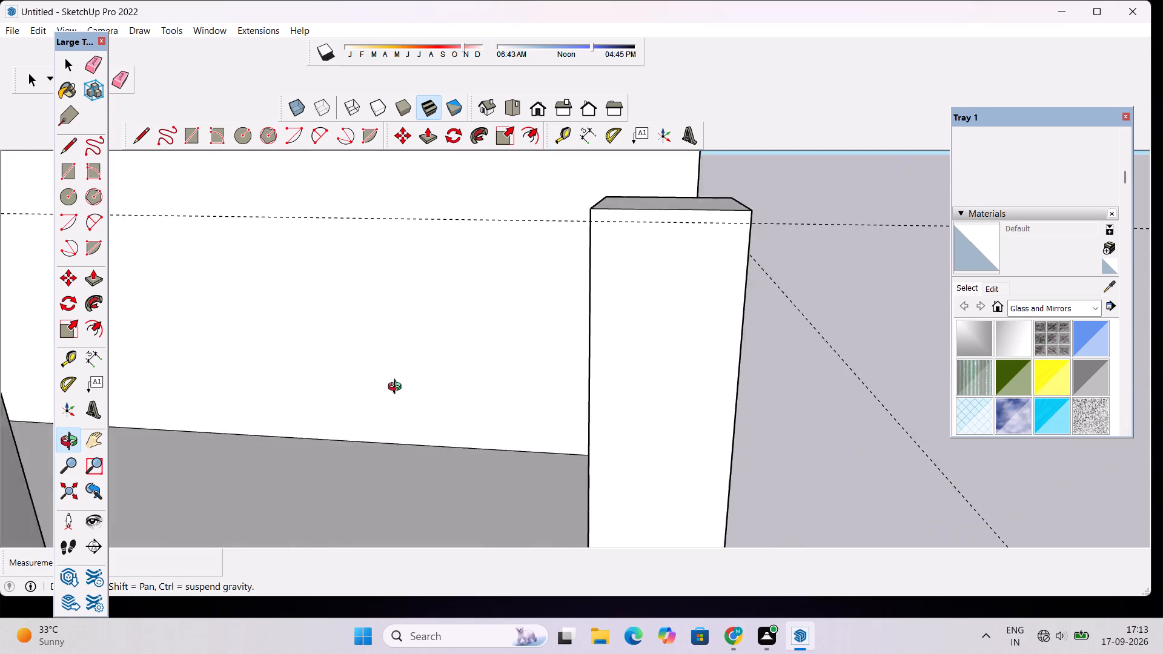
pyautogui.moveTo(397, 388); pyautogui.dragTo(524, 380)
pyautogui.moveTo(598, 378); pyautogui.dragTo(623, 389)
pyautogui.moveTo(650, 354); pyautogui.dragTo(655, 377)
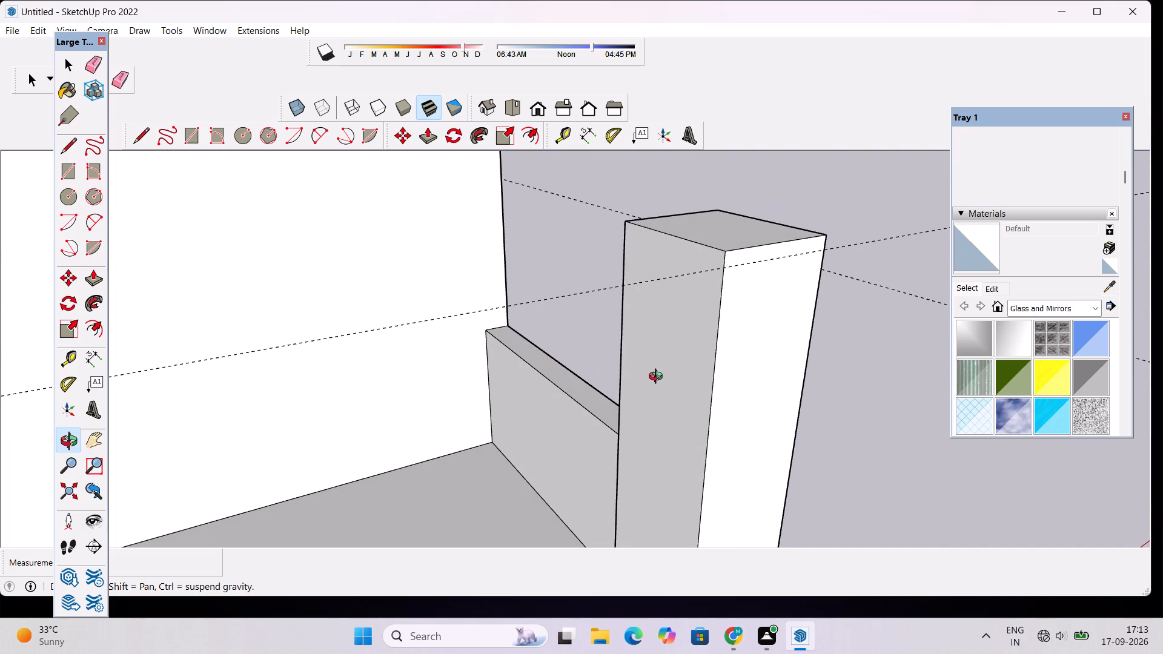
pyautogui.press('t')
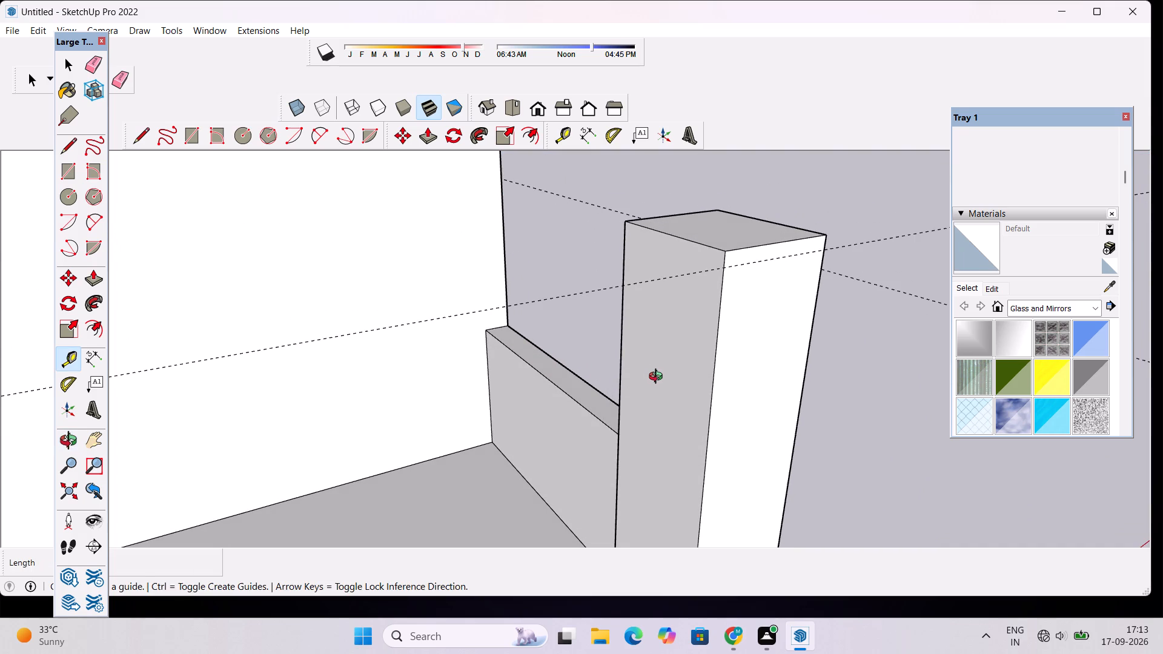
pyautogui.click(673, 238)
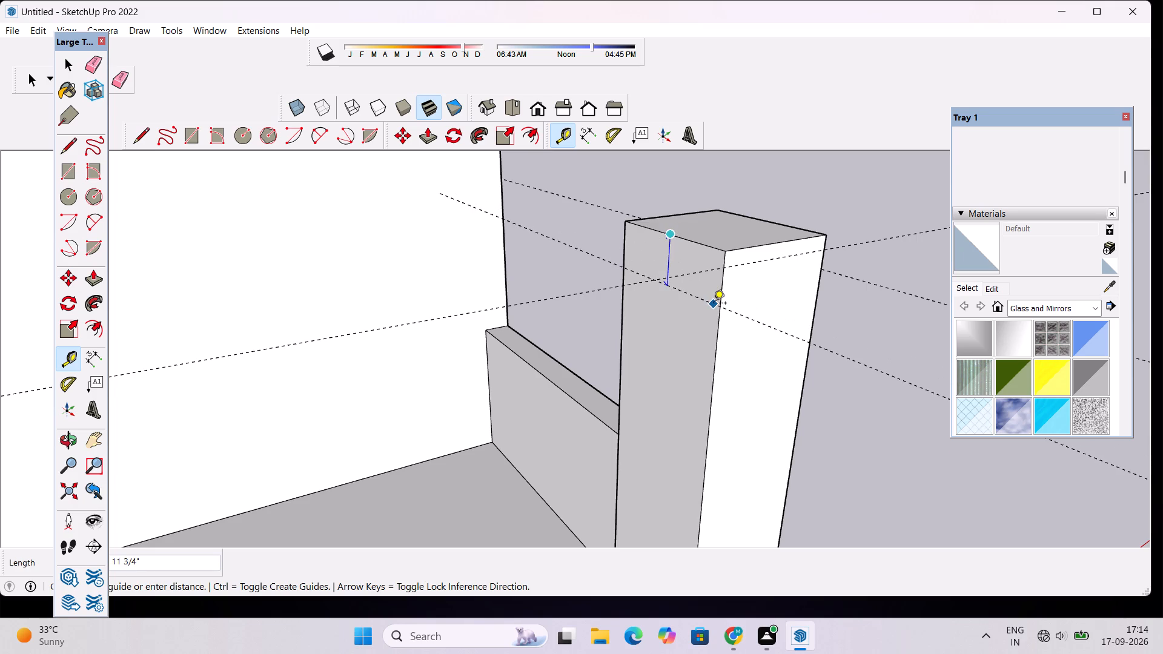
pyautogui.write("2'")
pyautogui.press('Return')
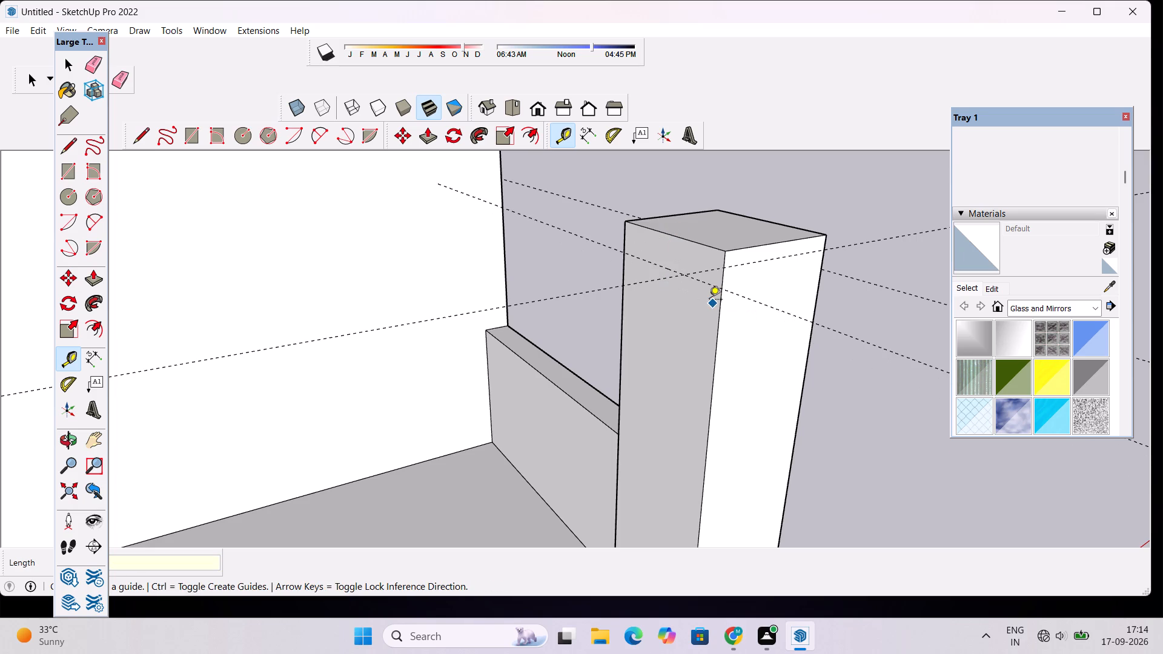
# Draw a line along the guide across the corner pier's inner face, on the porch side.
pyautogui.press('l')
pyautogui.scroll(4, 785, 285)
pyautogui.scroll(4, 706, 282)
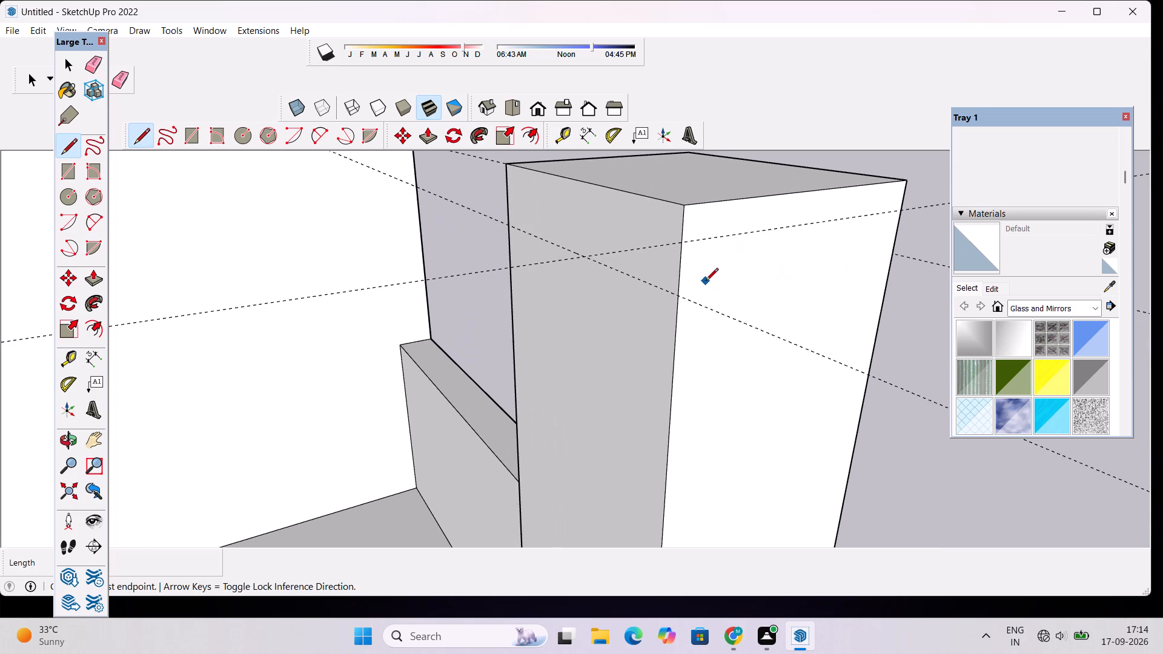
pyautogui.press('o')
pyautogui.moveTo(770, 311); pyautogui.dragTo(683, 315)
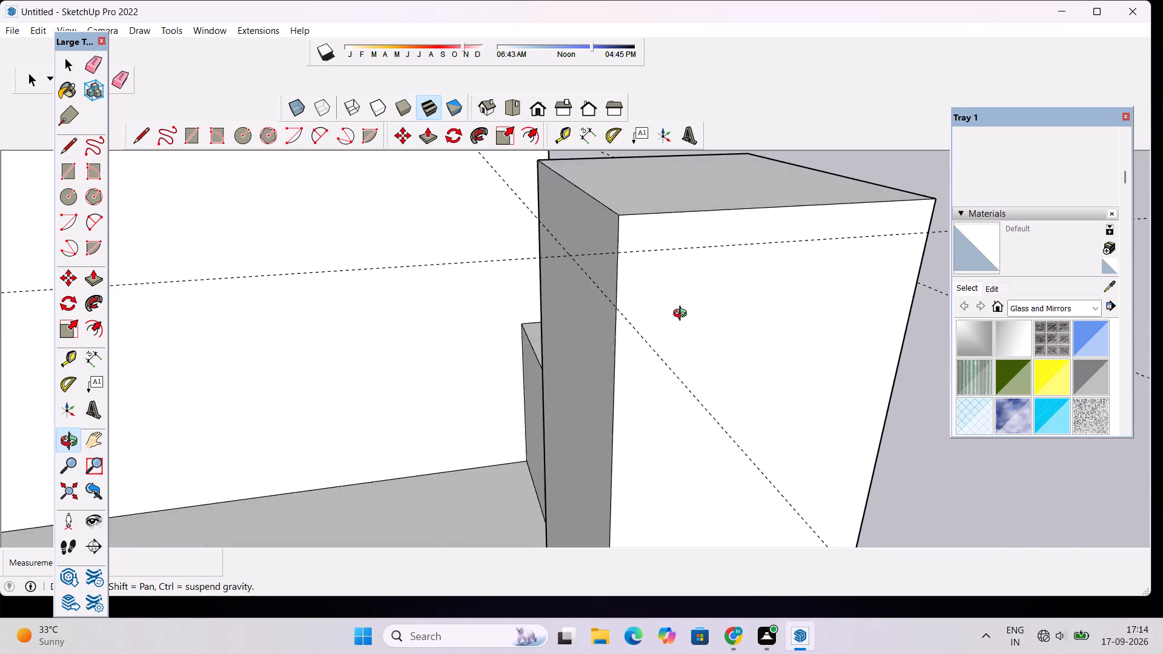
pyautogui.moveTo(683, 315); pyautogui.dragTo(929, 266)
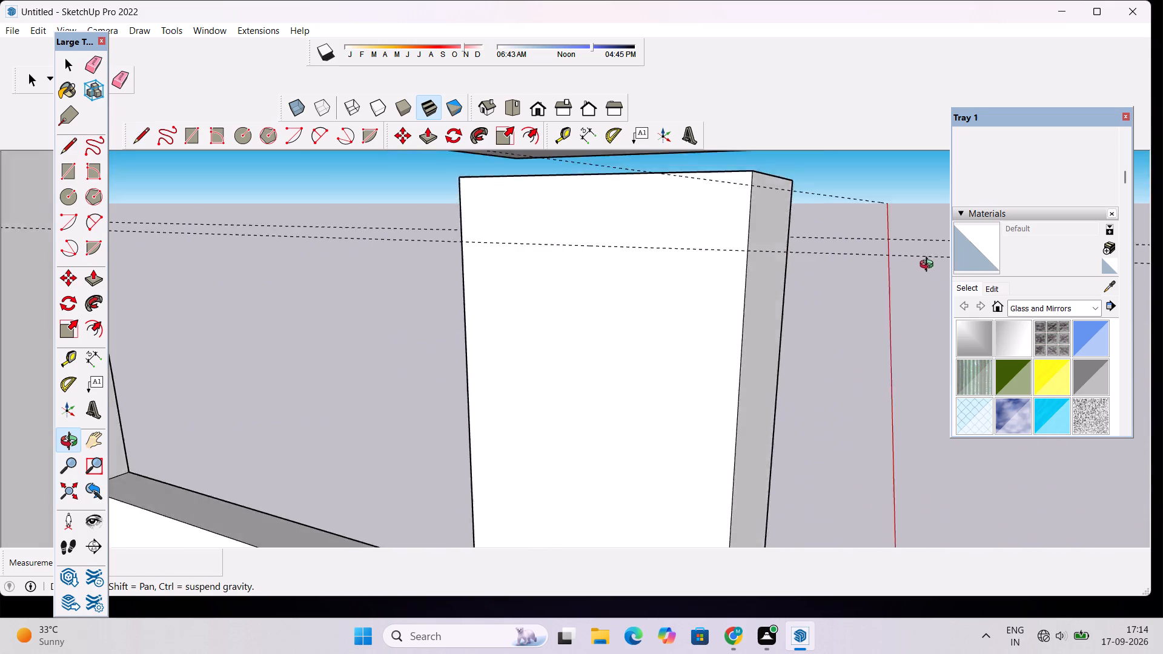
pyautogui.moveTo(929, 266); pyautogui.dragTo(956, 401)
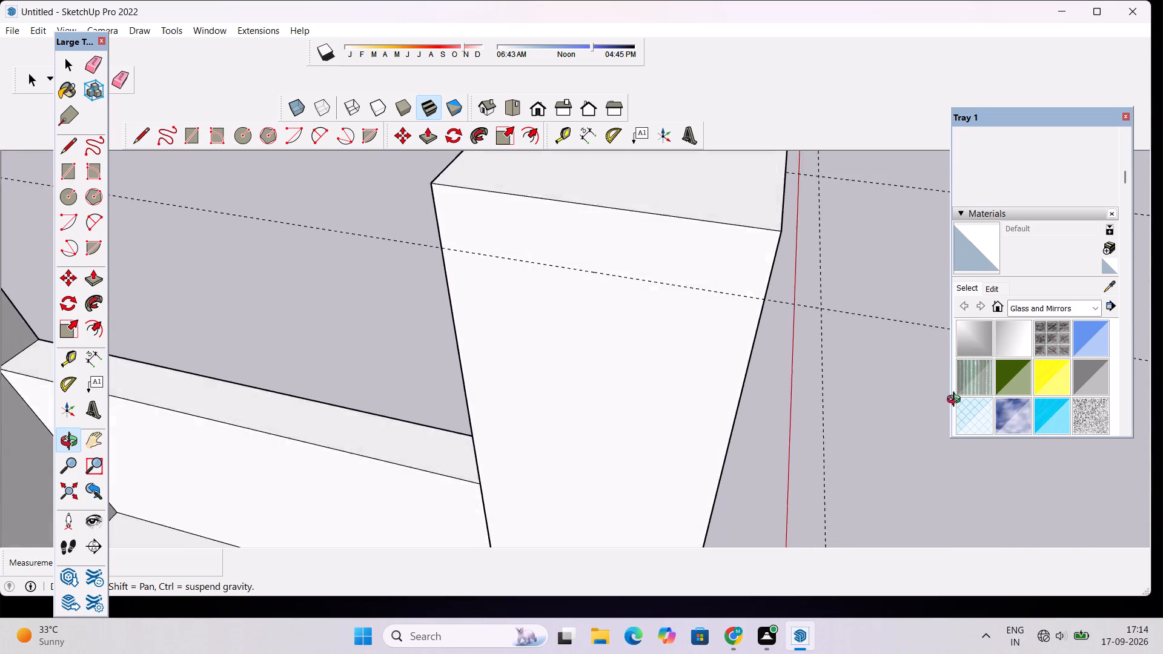
pyautogui.moveTo(956, 401); pyautogui.dragTo(943, 427)
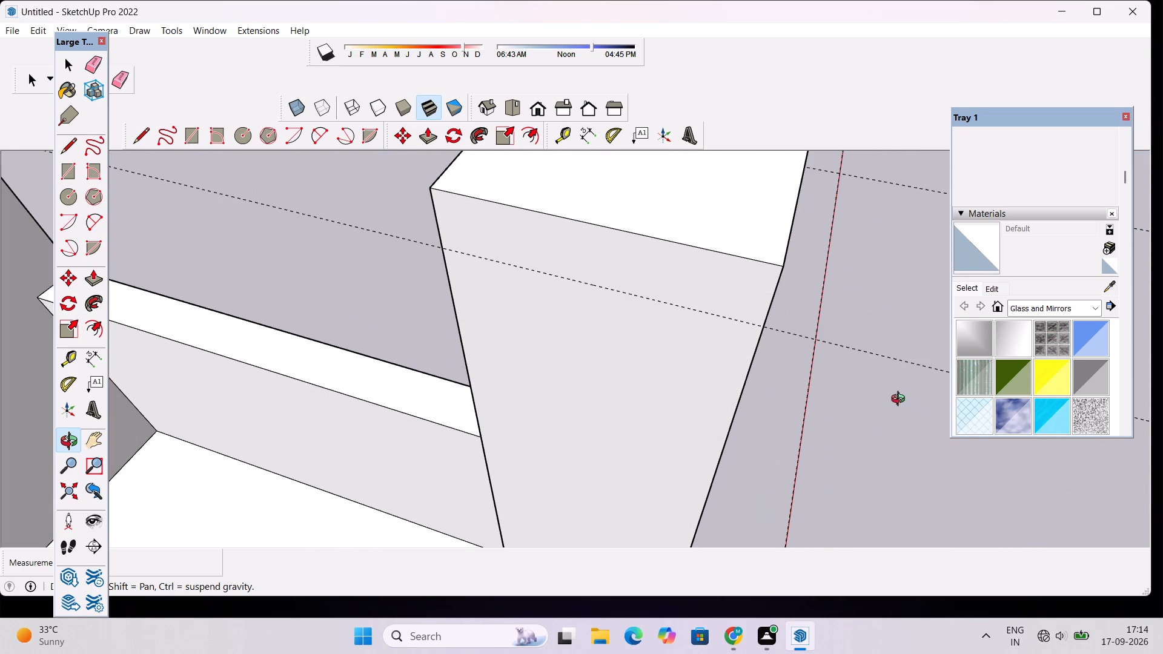
pyautogui.keyDown('shift'); pyautogui.moveTo(869, 385); pyautogui.dragTo(801, 378); pyautogui.keyUp('shift')
pyautogui.keyDown('shift'); pyautogui.moveTo(793, 369); pyautogui.dragTo(738, 372); pyautogui.keyUp('shift')
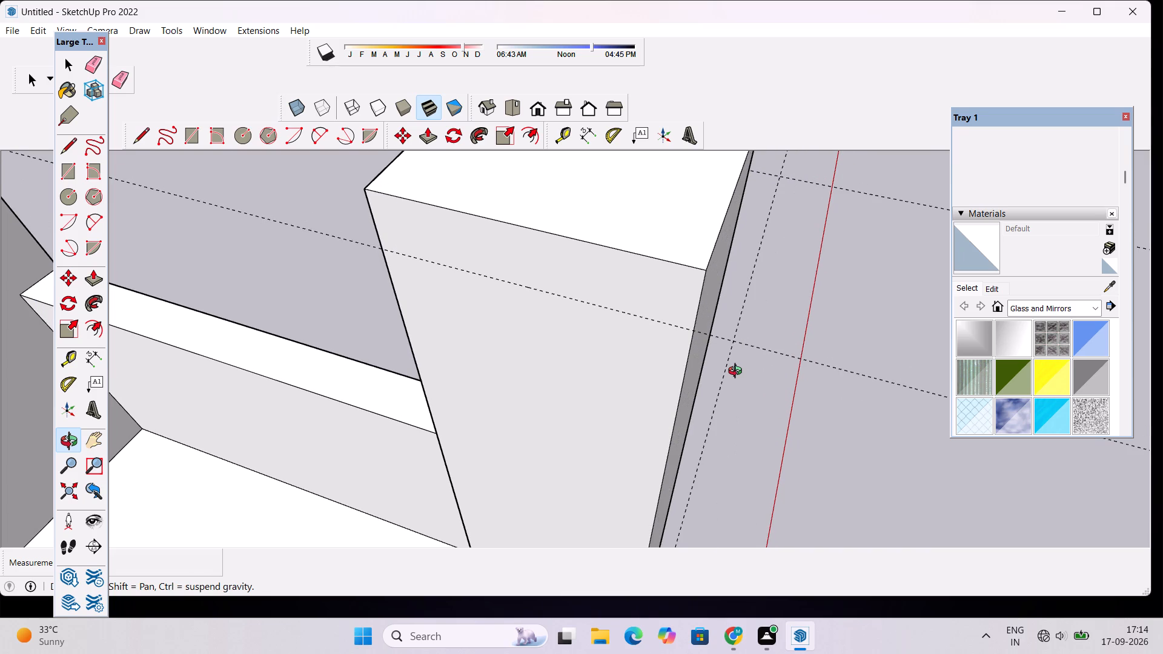
pyautogui.press('l')
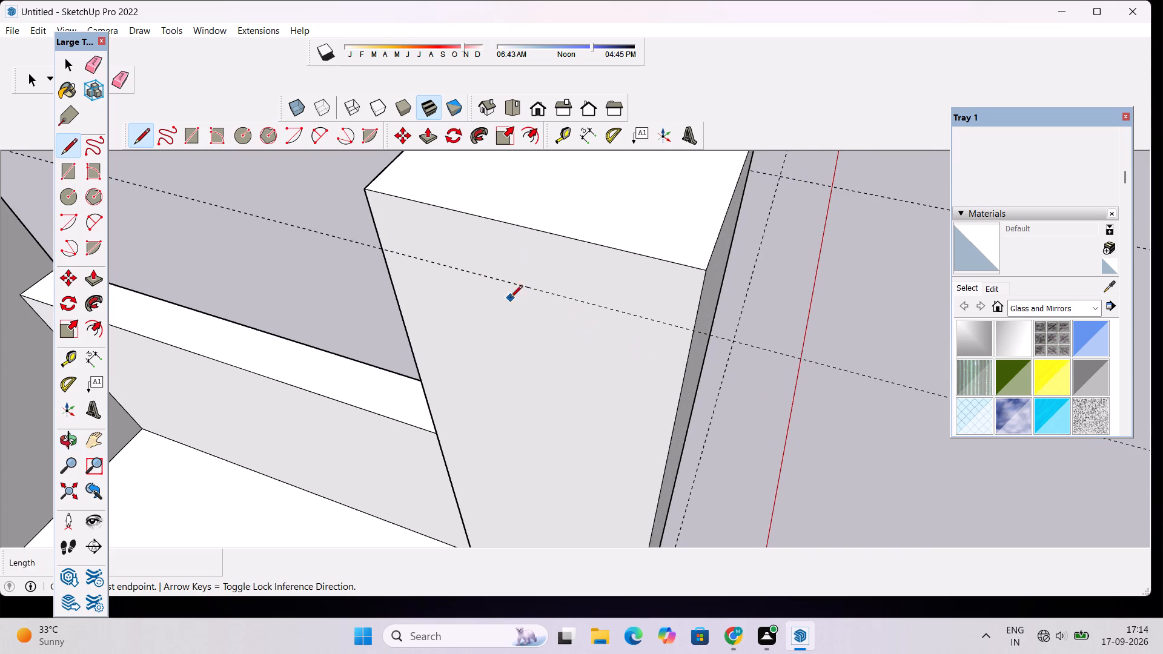
pyautogui.click(385, 248)
pyautogui.click(695, 331)
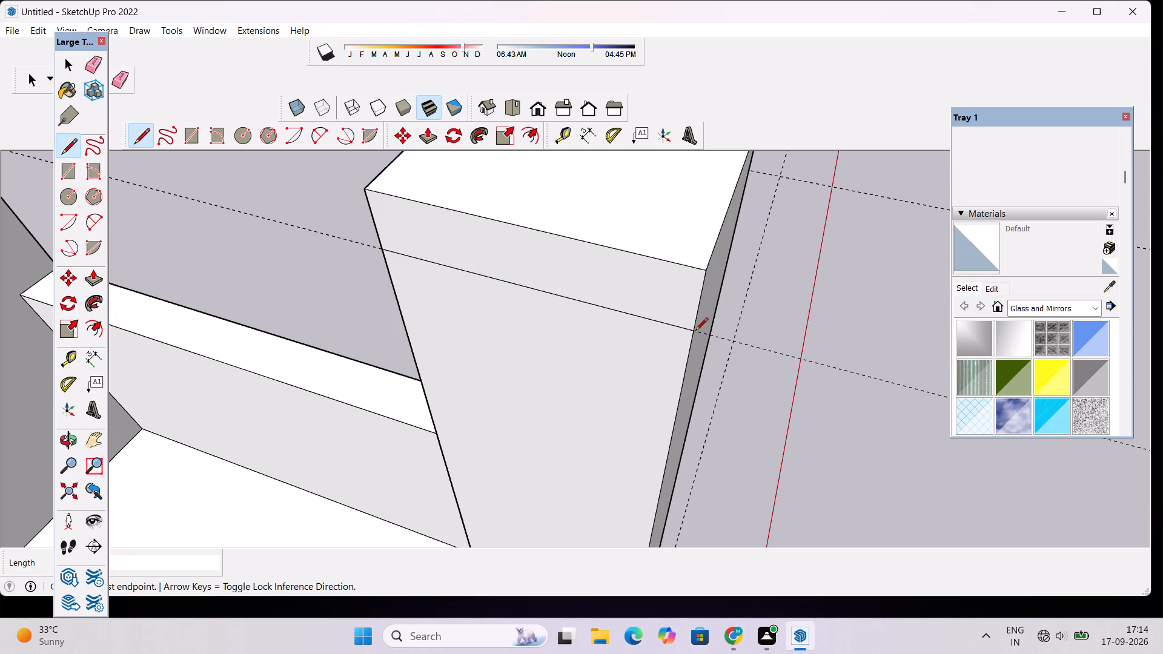
# Draw a line across the corner pier's front face, from the inner face line's end to the guide at the outer edge.
pyautogui.press('o')
pyautogui.moveTo(712, 332); pyautogui.dragTo(571, 292)
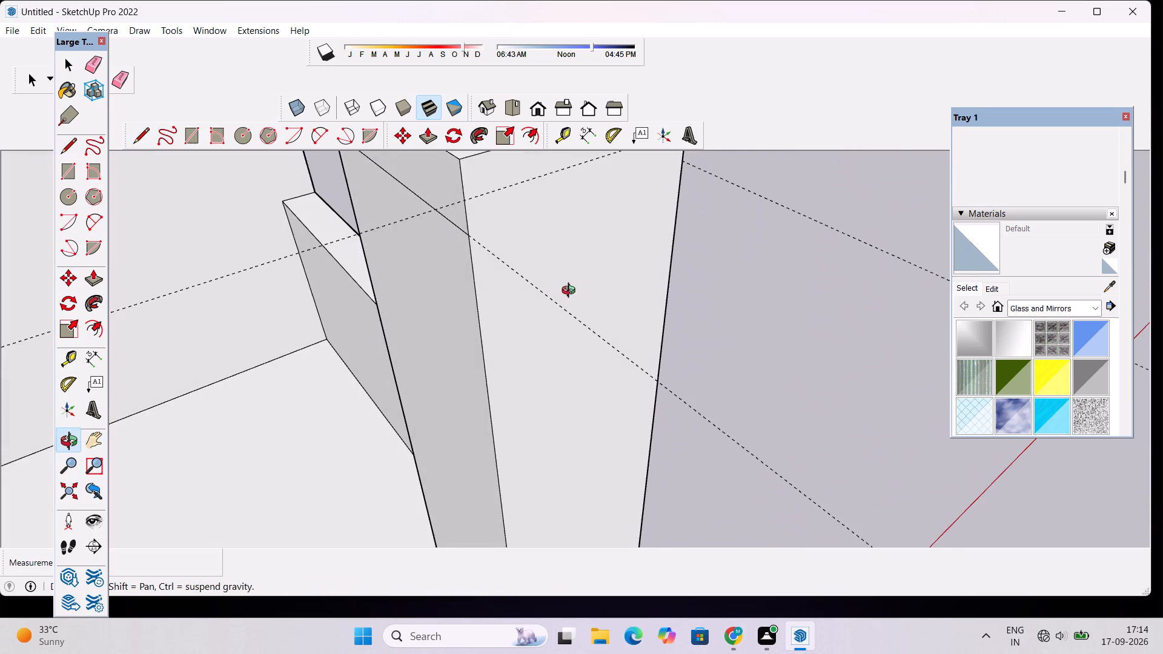
pyautogui.keyDown('shift'); pyautogui.moveTo(572, 299); pyautogui.dragTo(584, 363); pyautogui.keyUp('shift')
pyautogui.moveTo(582, 371); pyautogui.dragTo(529, 343)
pyautogui.keyDown('shift'); pyautogui.moveTo(531, 339); pyautogui.dragTo(562, 387); pyautogui.keyUp('shift')
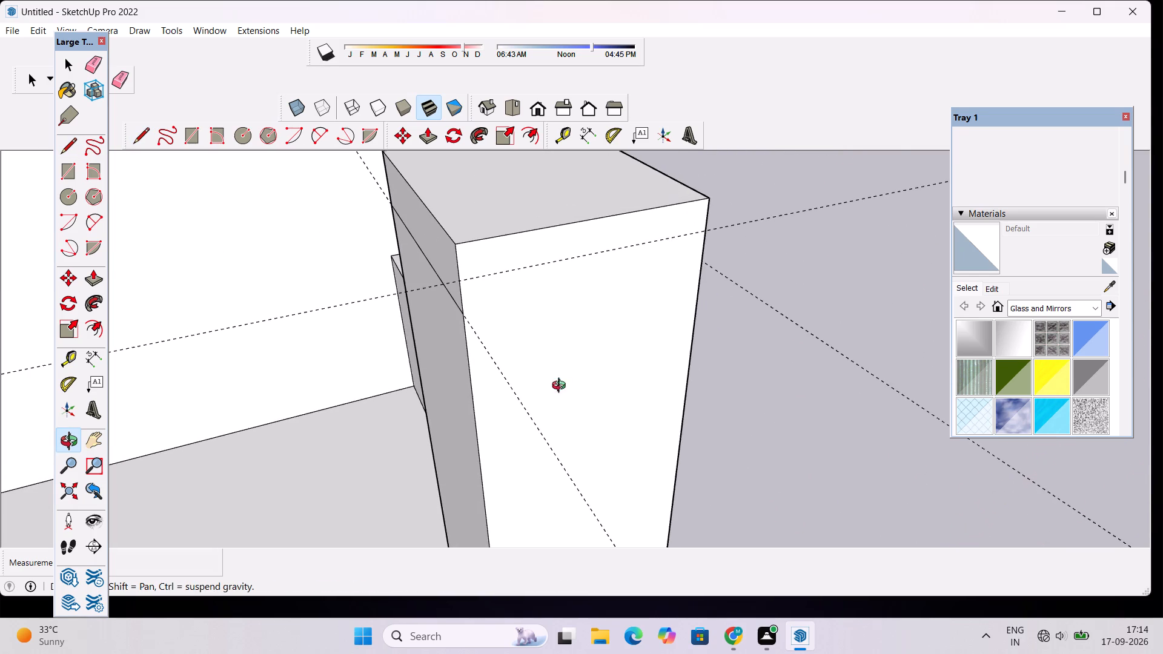
pyautogui.press('l')
pyautogui.scroll(3, 519, 355)
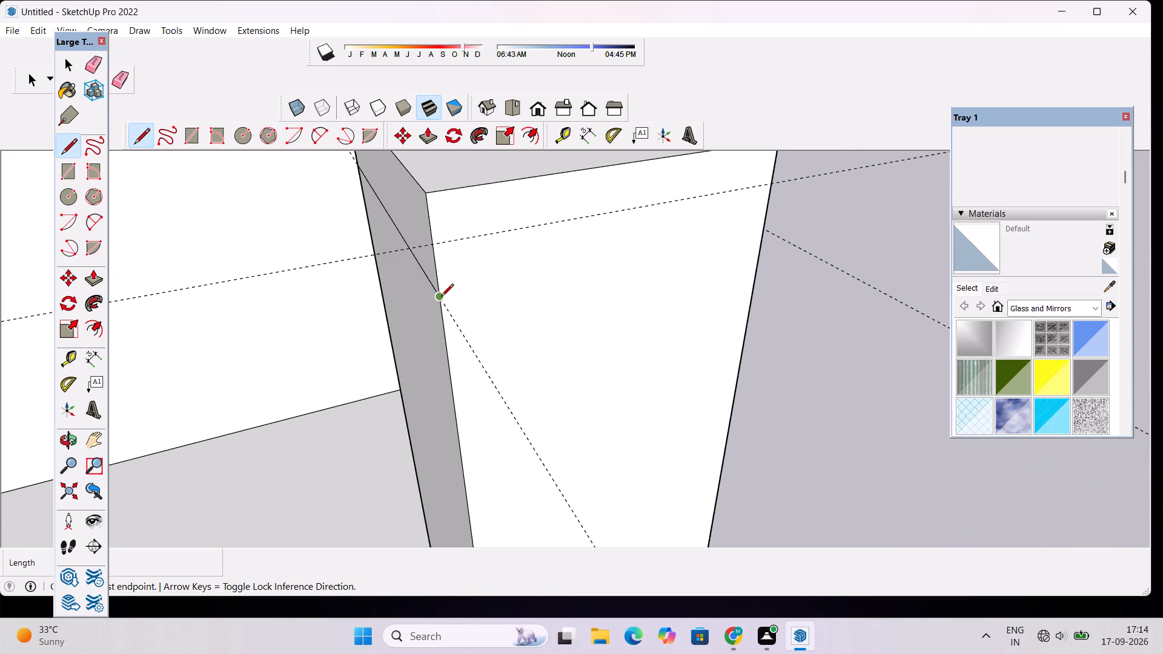
pyautogui.click(441, 297)
pyautogui.click(765, 225)
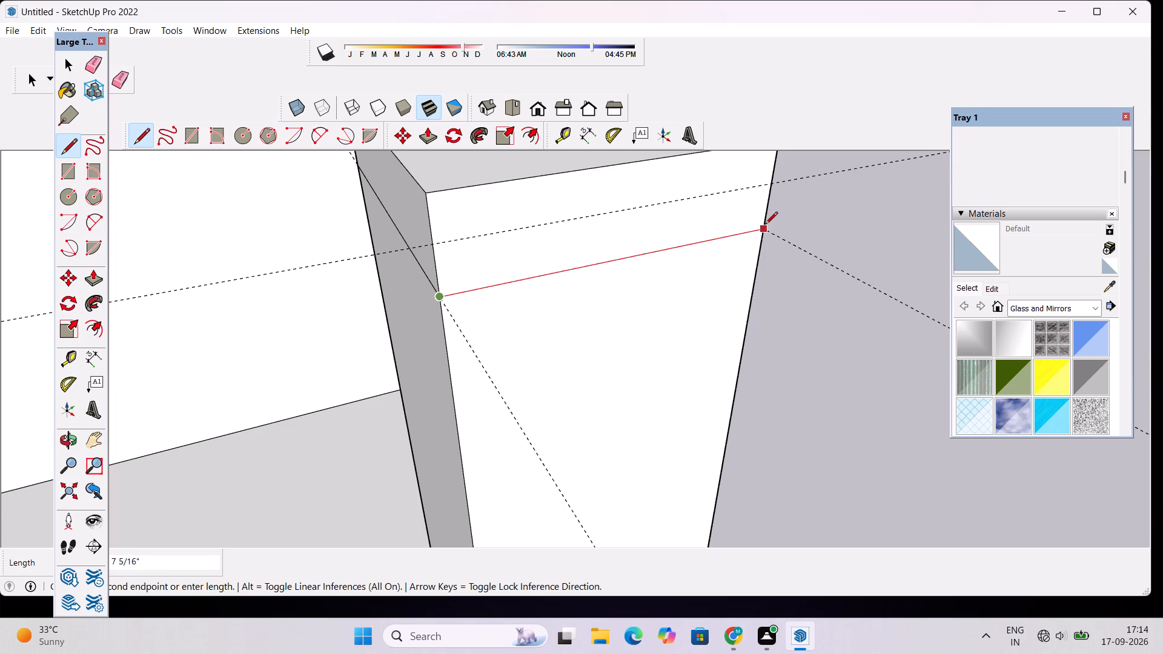
# Draw a line along the guide across the corner pier's outer side face, starting at the front line's end.
pyautogui.press('o')
pyautogui.moveTo(846, 249); pyautogui.dragTo(527, 242)
pyautogui.scroll(-4, 537, 248)
pyautogui.keyDown('shift'); pyautogui.moveTo(625, 292); pyautogui.dragTo(465, 274); pyautogui.keyUp('shift')
pyautogui.moveTo(494, 285); pyautogui.dragTo(384, 294)
pyautogui.moveTo(469, 325); pyautogui.dragTo(413, 325)
pyautogui.moveTo(409, 323); pyautogui.dragTo(415, 347)
pyautogui.moveTo(412, 343); pyautogui.dragTo(444, 343)
pyautogui.scroll(4, 431, 323)
pyautogui.press('l')
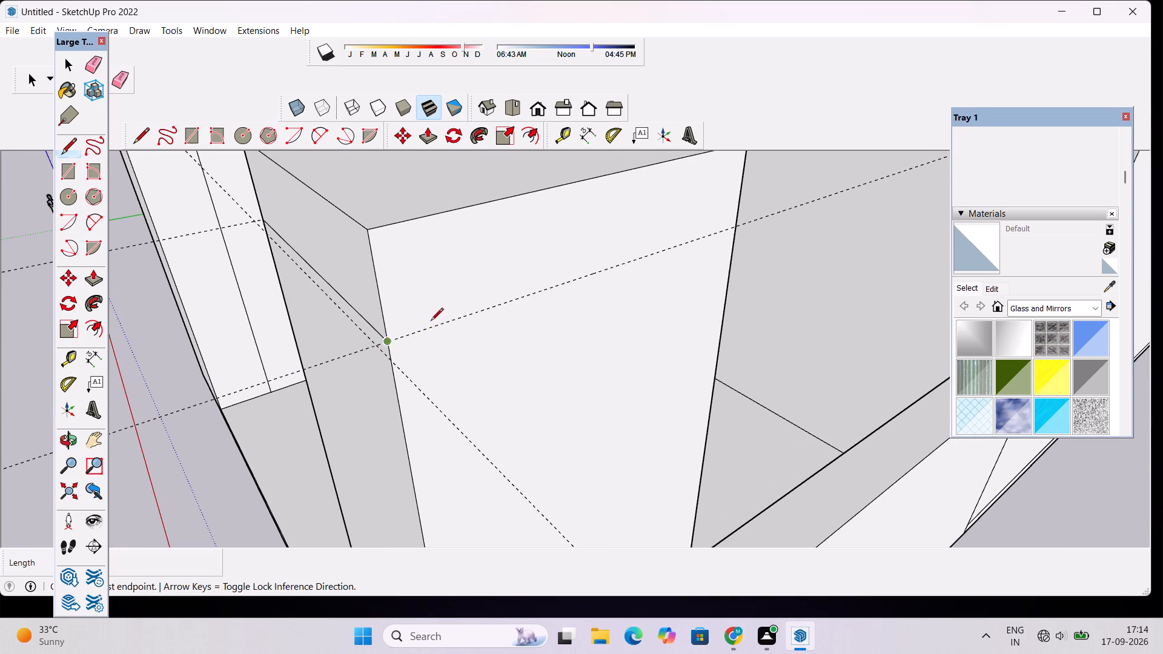
pyautogui.click(386, 341)
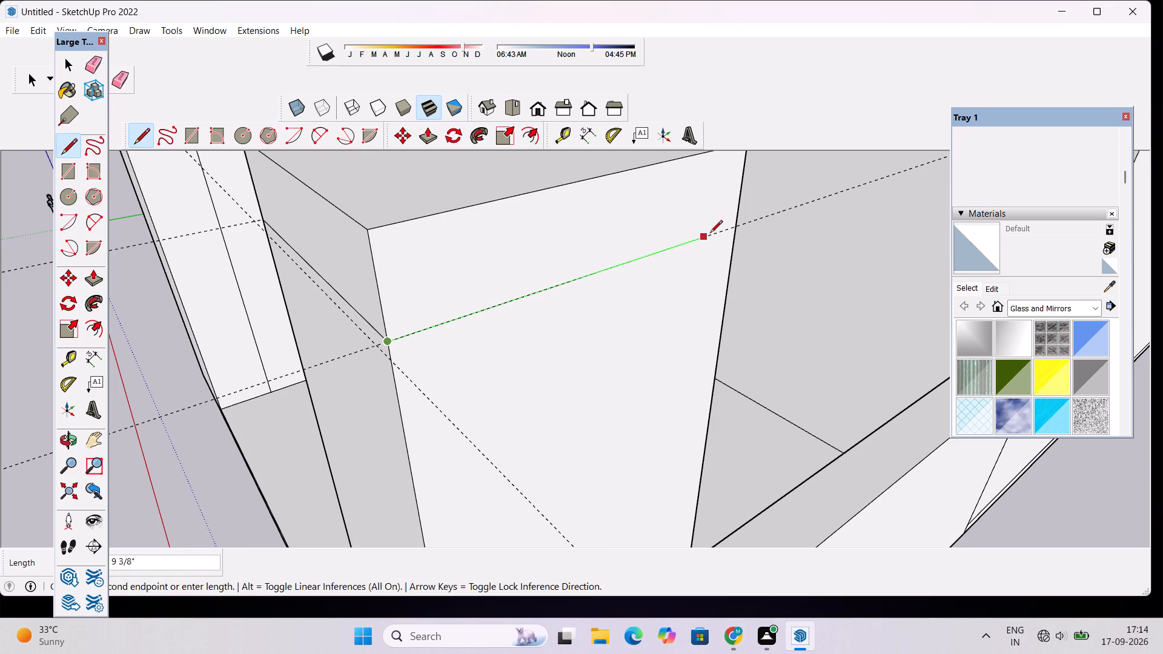
pyautogui.click(744, 219)
pyautogui.press('space')
# Erase the guides running past the corner pier and the column.
pyautogui.scroll(-5, 745, 218)
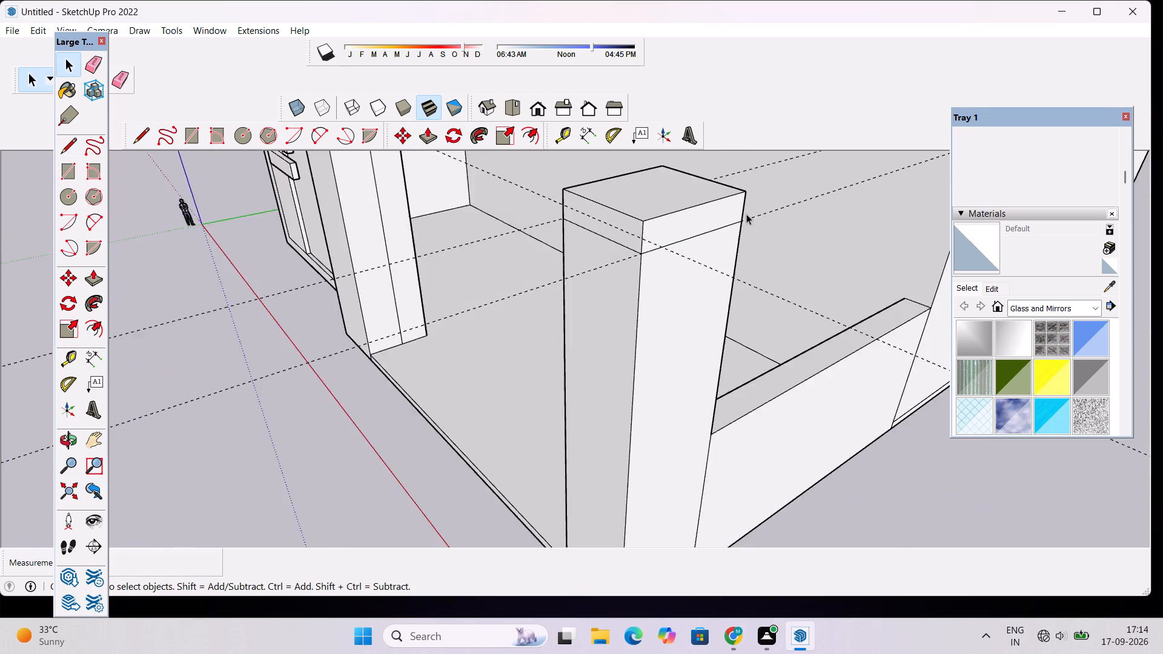
pyautogui.scroll(-6, 746, 214)
pyautogui.press('e')
pyautogui.moveTo(307, 245); pyautogui.dragTo(351, 367)
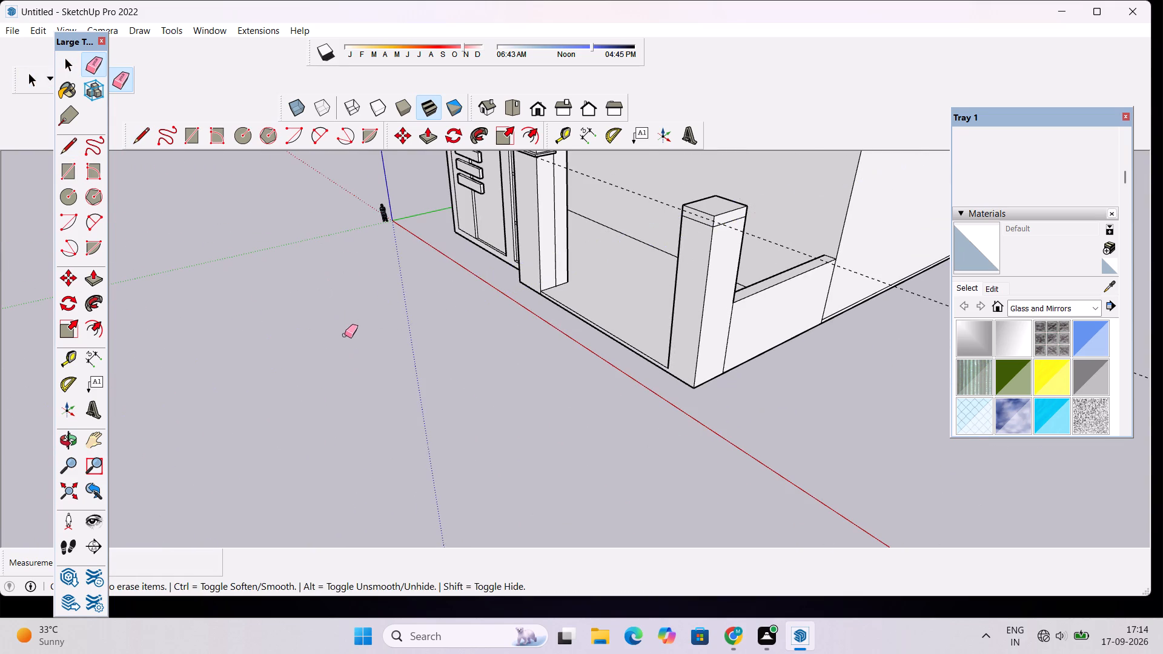
pyautogui.scroll(-4, 344, 331)
pyautogui.moveTo(801, 329); pyautogui.dragTo(765, 388)
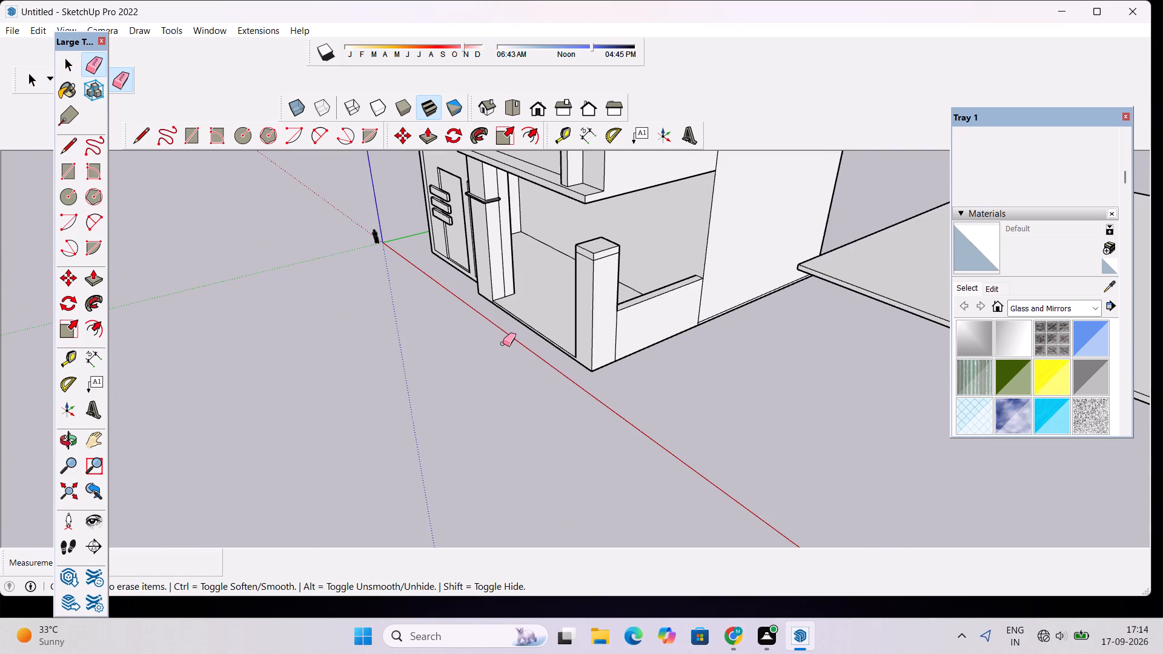
# Examine the building's front corner, comparing the corner pier's marked band with the column beside the door.
pyautogui.press('k')
pyautogui.press('o')
pyautogui.scroll(-4, 517, 348)
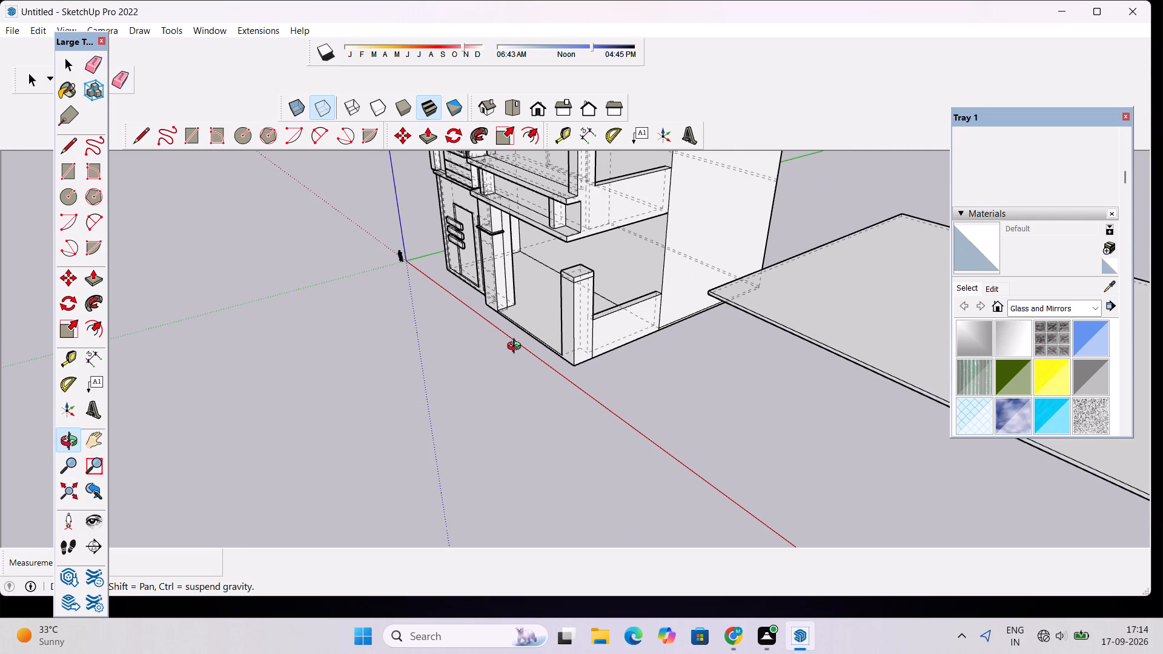
pyautogui.scroll(-4, 600, 316)
pyautogui.press('k')
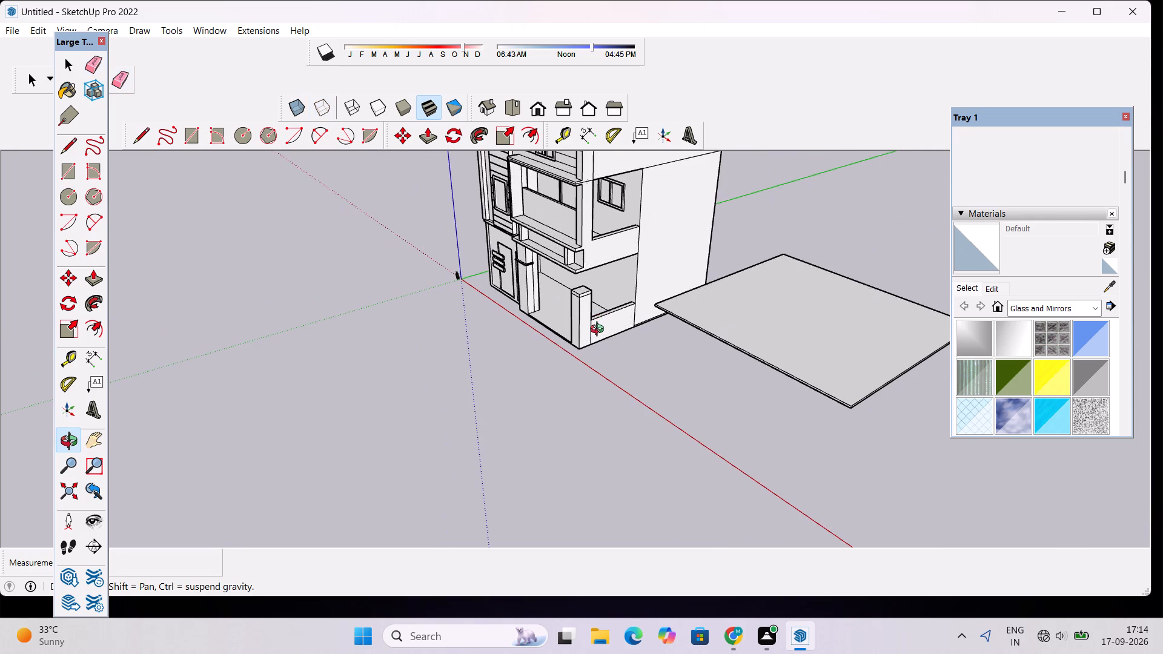
pyautogui.moveTo(600, 331); pyautogui.dragTo(648, 288)
pyautogui.scroll(9, 572, 309)
pyautogui.keyDown('shift'); pyautogui.moveTo(594, 292); pyautogui.dragTo(557, 348); pyautogui.keyUp('shift')
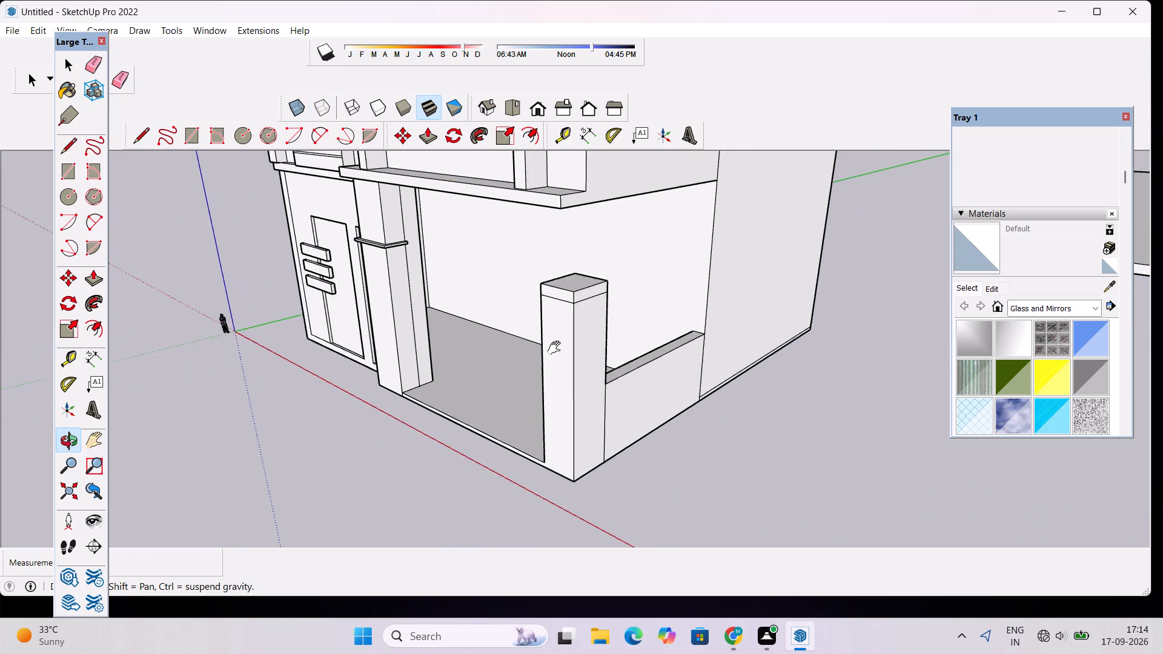
pyautogui.scroll(-3, 556, 345)
pyautogui.moveTo(529, 329); pyautogui.dragTo(638, 328)
# Push/Pull the band at the top of the corner pier's front face outward by 1'.
pyautogui.scroll(4, 673, 294)
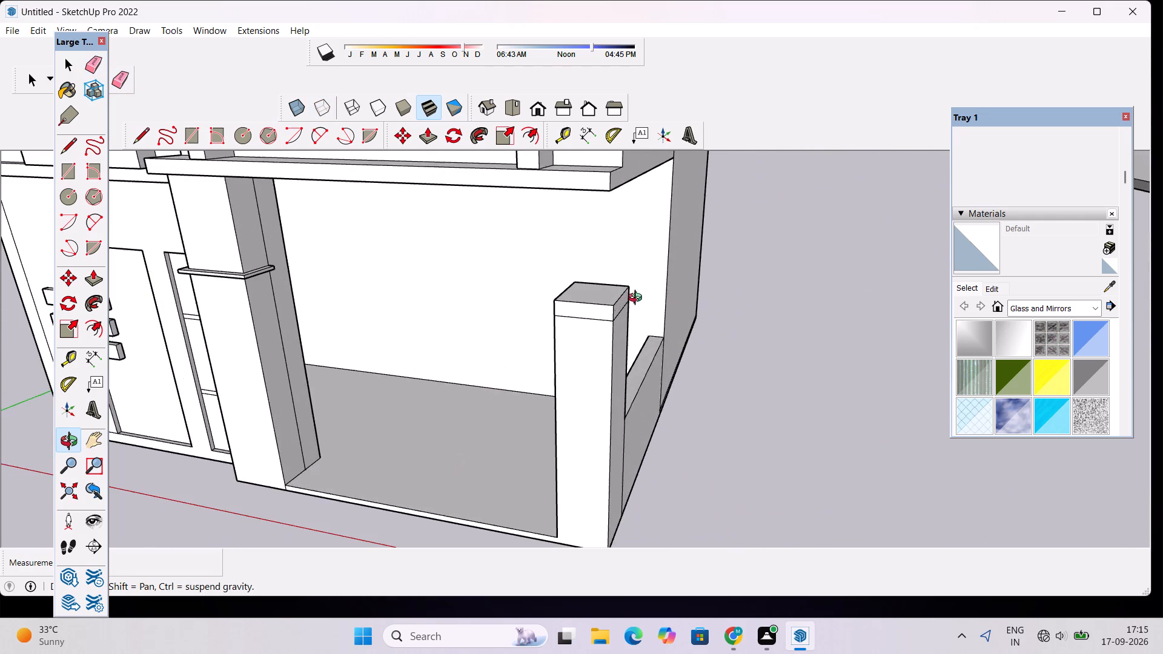
pyautogui.moveTo(590, 313); pyautogui.dragTo(642, 309)
pyautogui.scroll(3, 642, 309)
pyautogui.click(648, 314)
pyautogui.moveTo(606, 324); pyautogui.dragTo(672, 309)
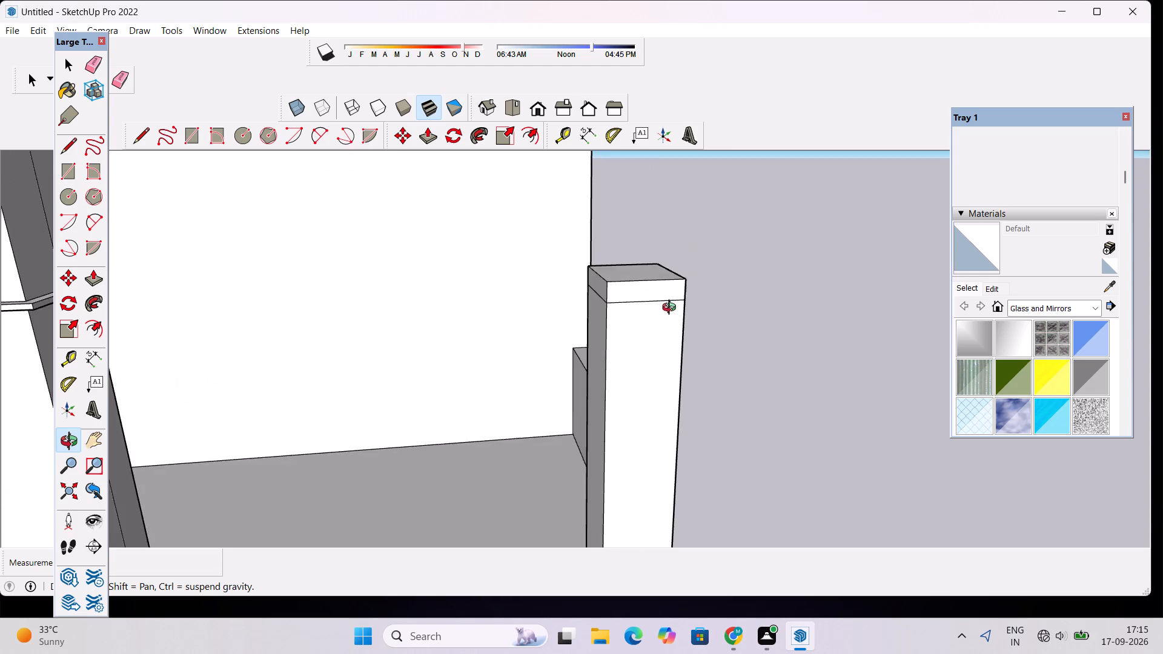
pyautogui.moveTo(672, 309); pyautogui.dragTo(637, 329)
pyautogui.scroll(3, 628, 327)
pyautogui.moveTo(627, 326); pyautogui.dragTo(617, 328)
pyautogui.scroll(2, 617, 328)
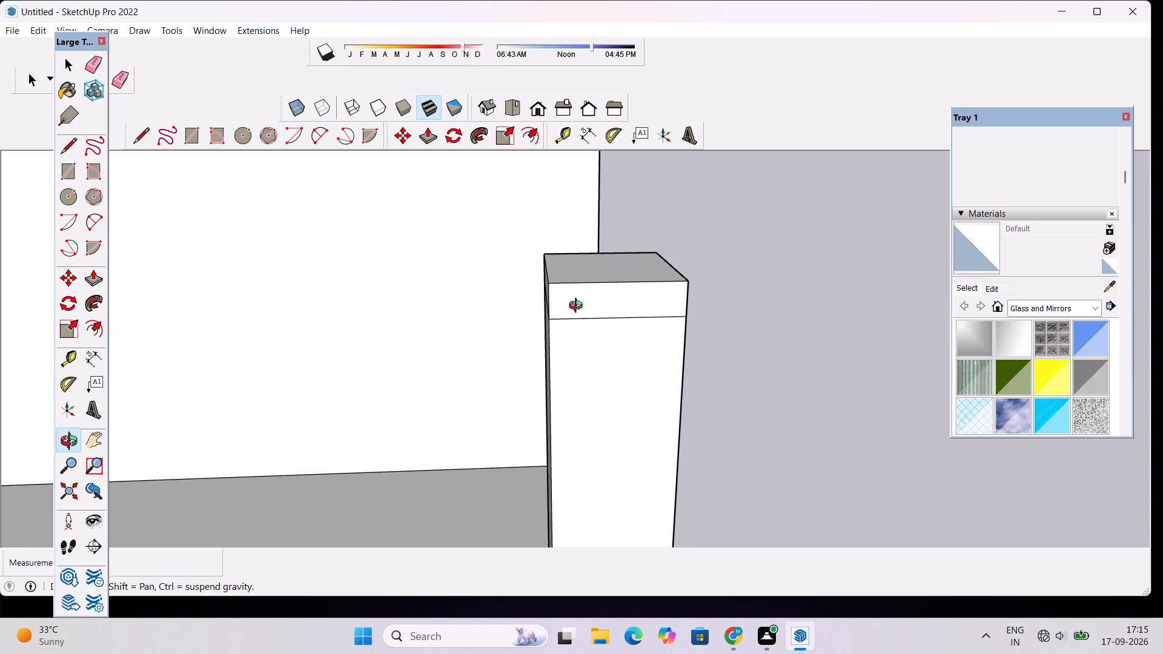
pyautogui.scroll(1, 578, 307)
pyautogui.press('p')
pyautogui.click(589, 299)
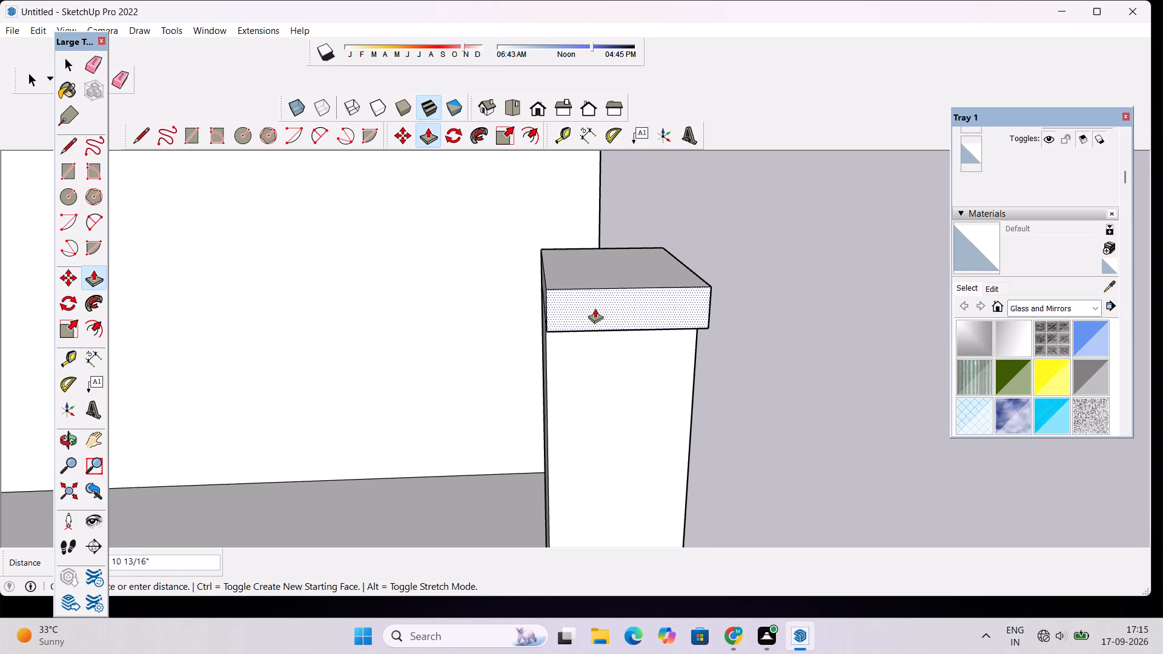
pyautogui.write("1'")
pyautogui.press('Return')
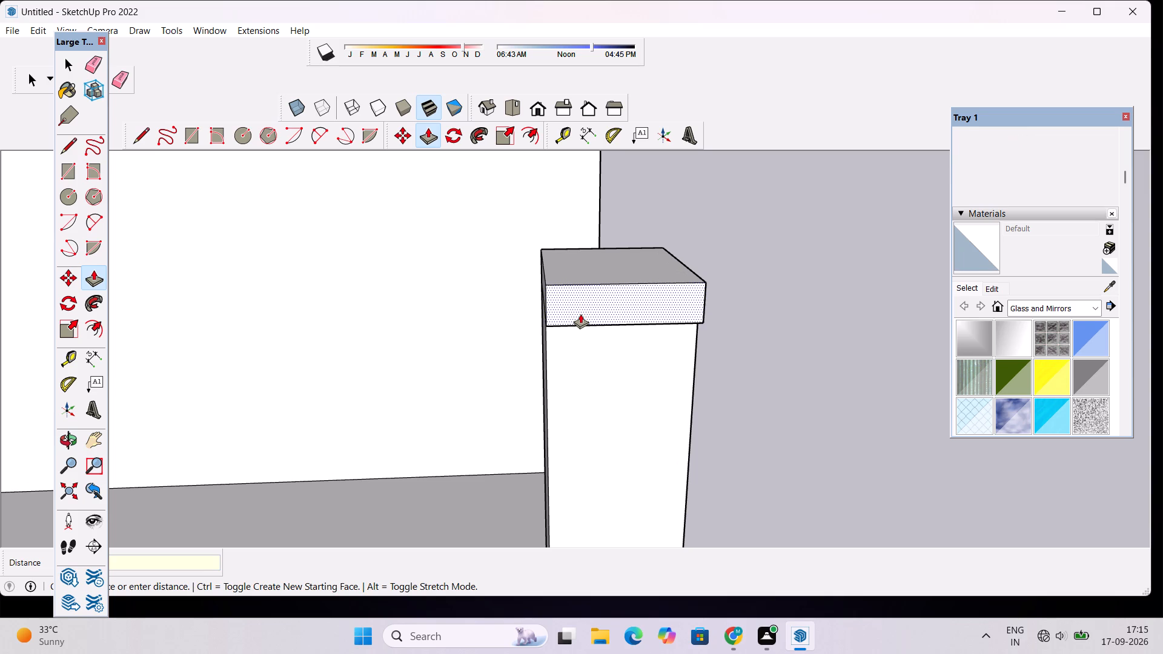
# Push/Pull the top band on the corner pier's outer side face outward by 1'.
pyautogui.press('o')
pyautogui.moveTo(709, 326); pyautogui.dragTo(466, 339)
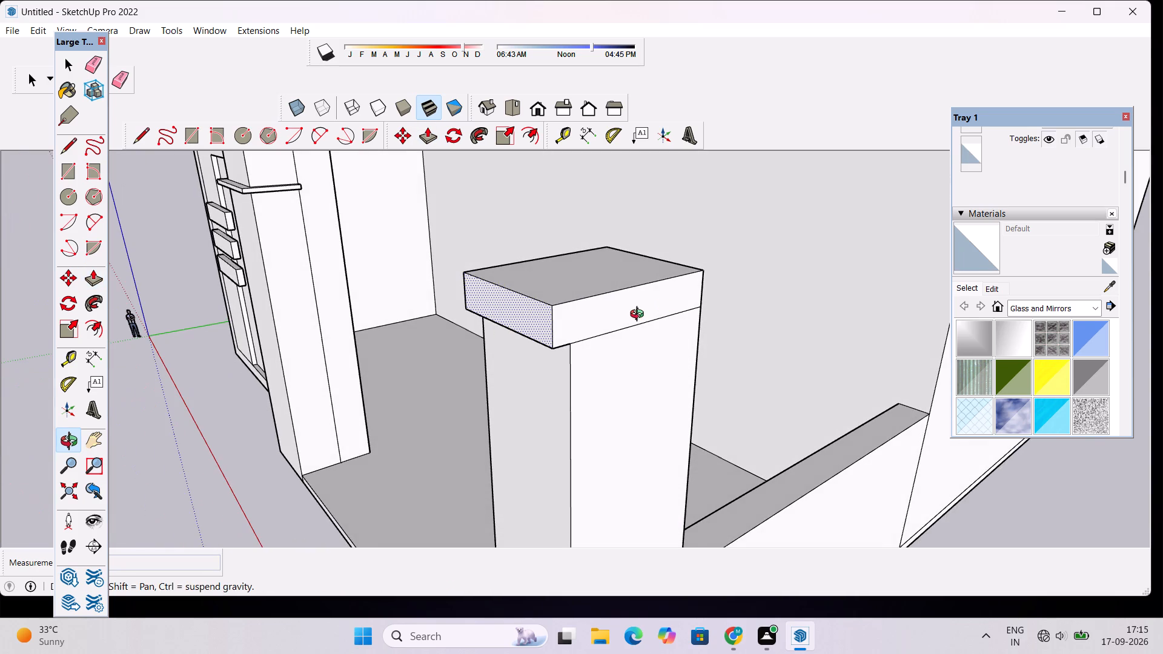
pyautogui.moveTo(628, 323); pyautogui.dragTo(615, 324)
pyautogui.scroll(2, 616, 323)
pyautogui.press('p')
pyautogui.click(617, 323)
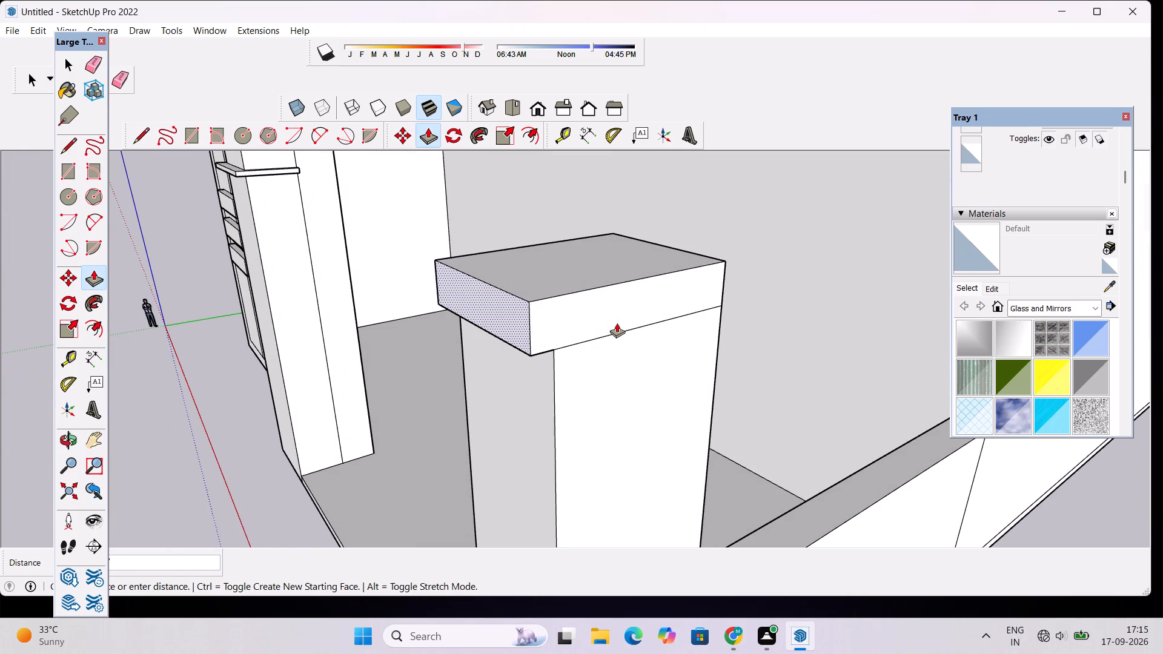
pyautogui.write("1'")
pyautogui.press('Return')
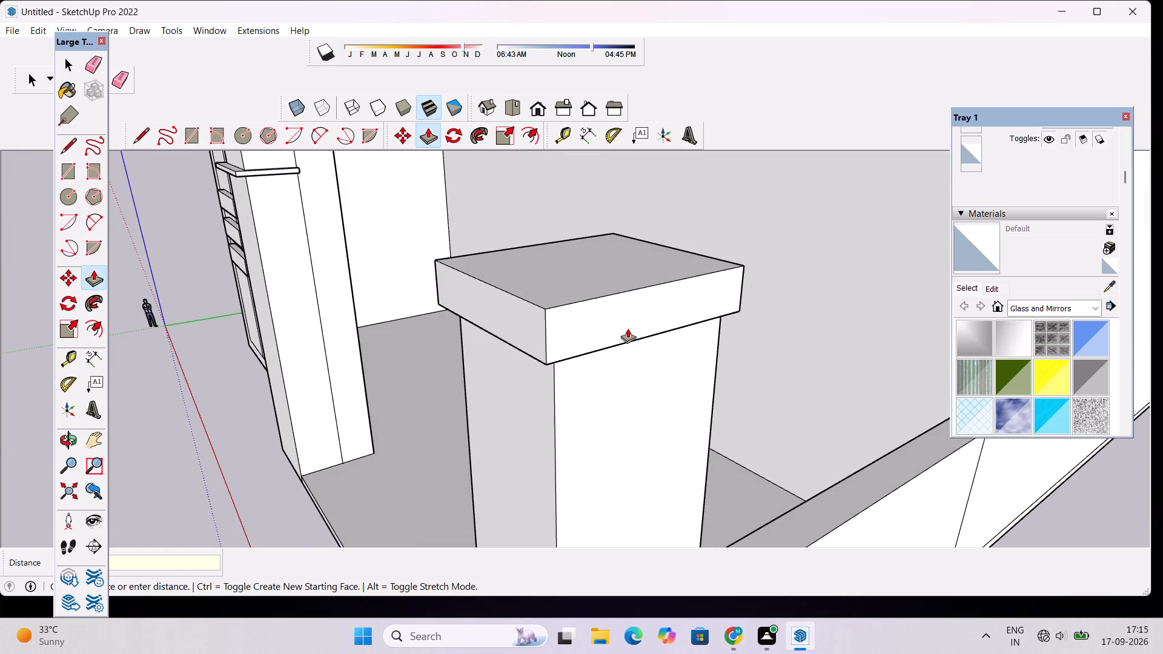
# Push/Pull the top band on the corner pier's inner face, on the porch side, outward by 1'.
pyautogui.press('o')
pyautogui.scroll(-3, 597, 340)
pyautogui.moveTo(523, 351); pyautogui.dragTo(692, 348)
pyautogui.moveTo(511, 348); pyautogui.dragTo(651, 361)
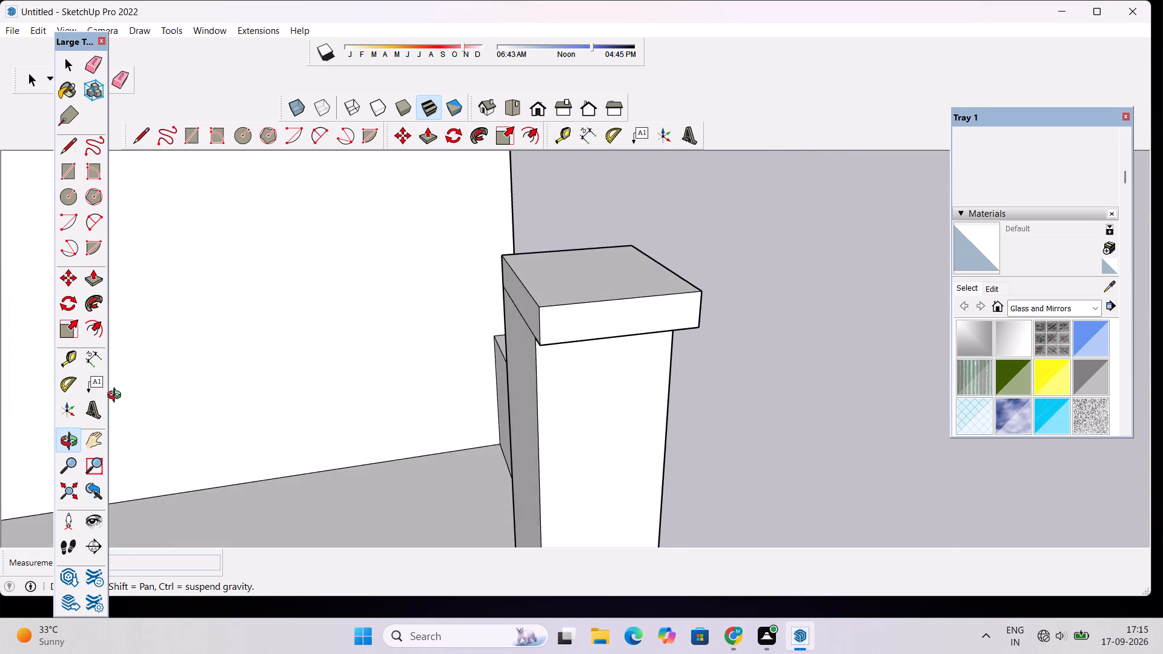
pyautogui.moveTo(285, 397); pyautogui.dragTo(439, 390)
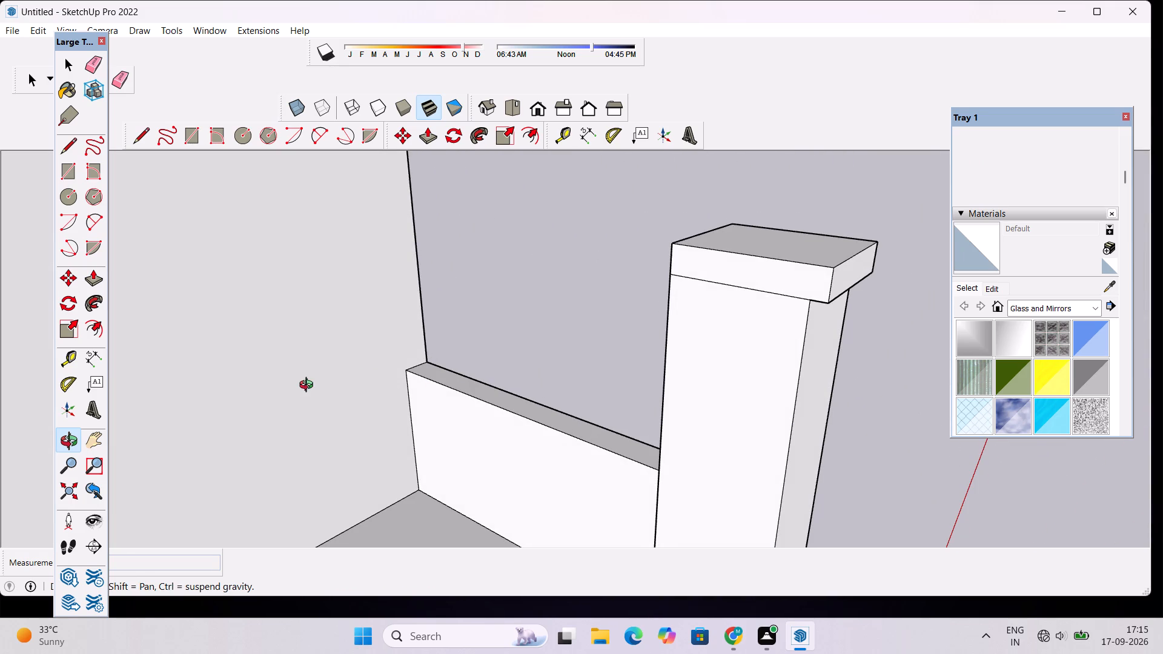
pyautogui.moveTo(701, 331); pyautogui.dragTo(679, 332)
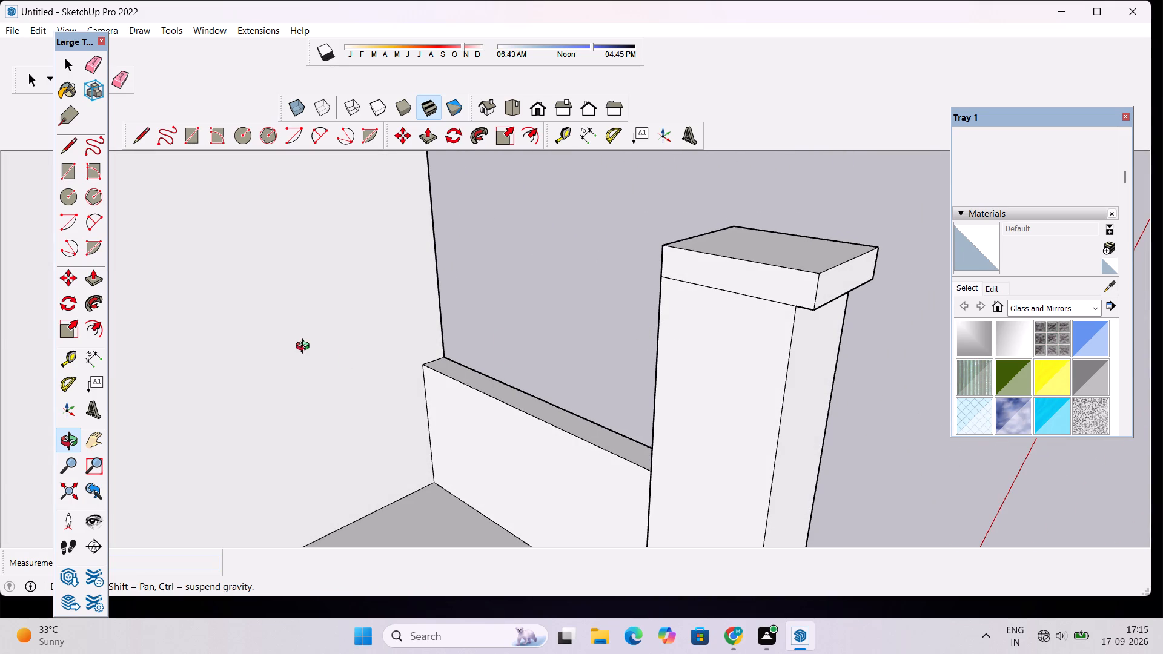
pyautogui.click(94, 282)
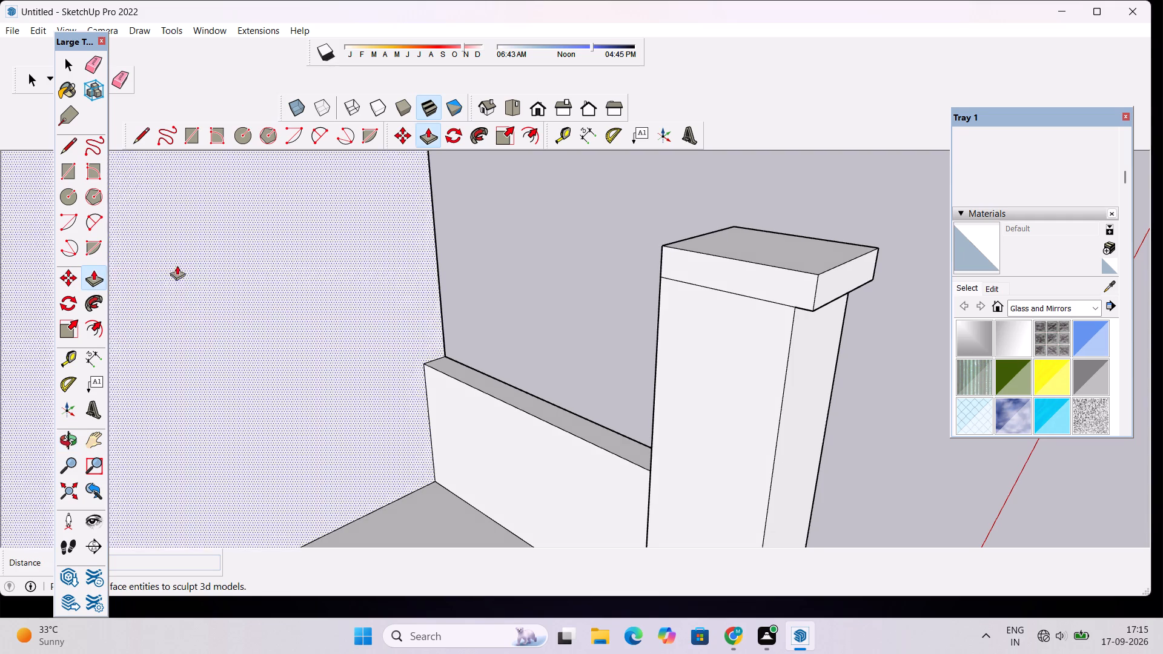
pyautogui.click(752, 272)
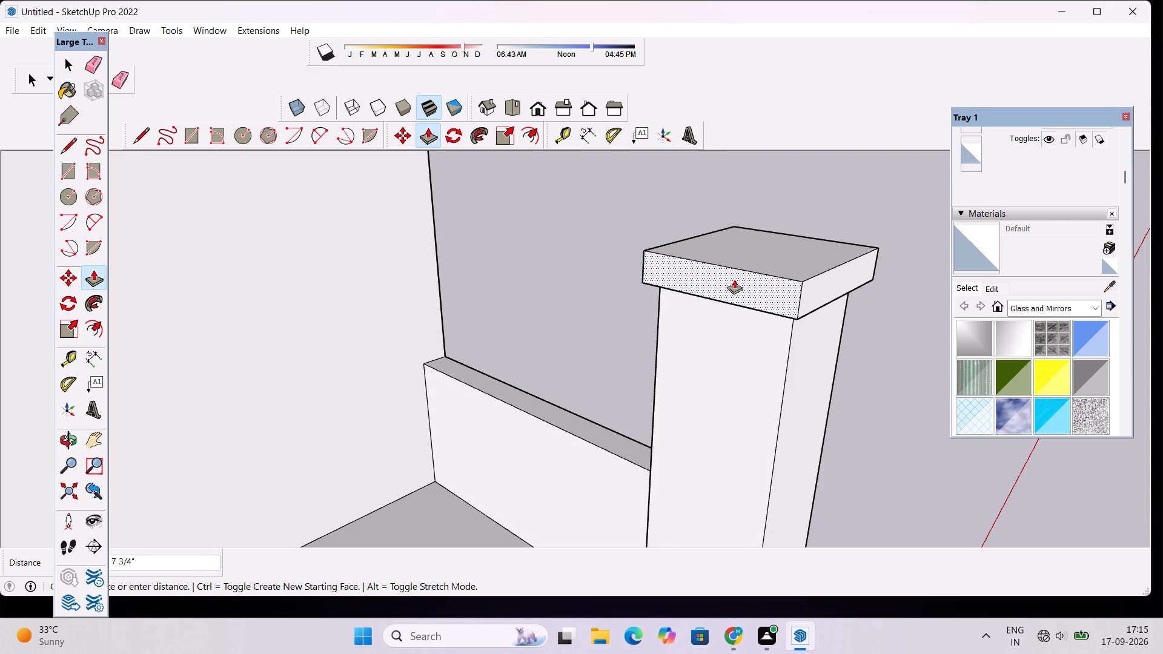
pyautogui.write("1'")
pyautogui.press('Return')
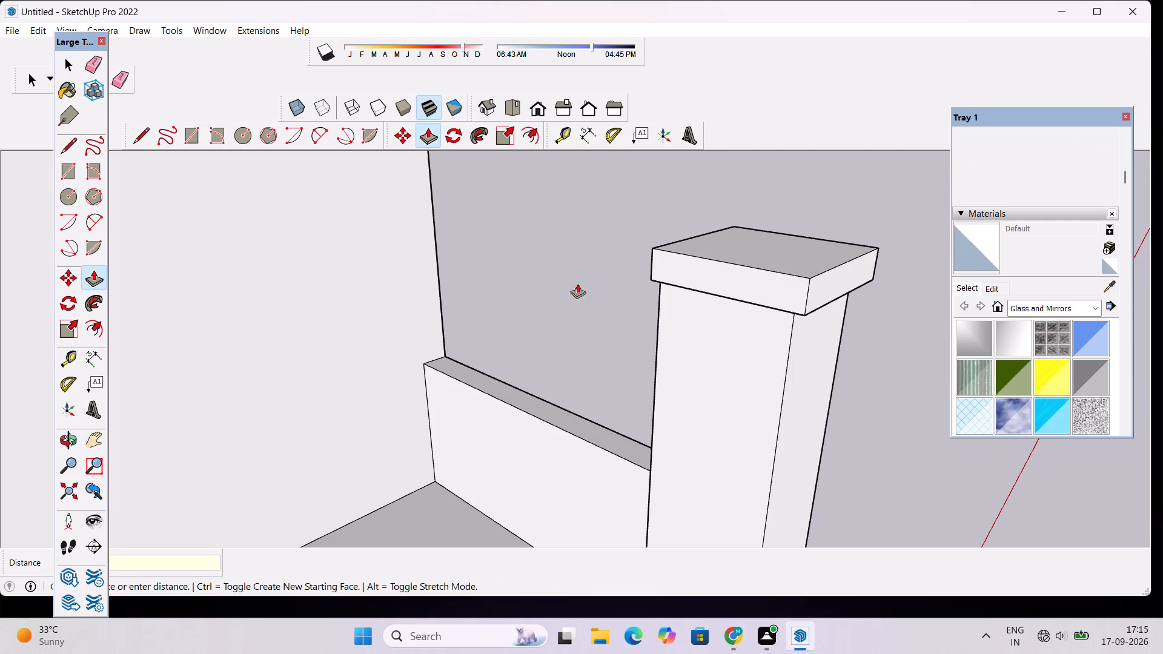
# Examine the capped corner pier from the front, in relation to the column and the porch opening.
pyautogui.click(538, 107)
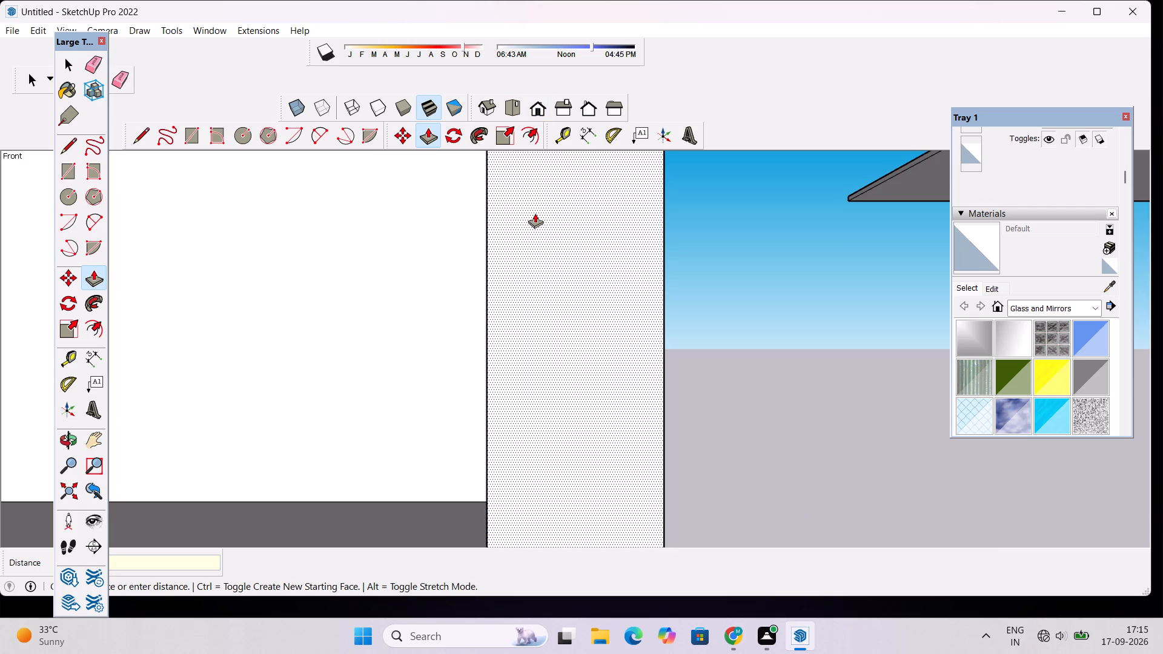
pyautogui.press('o')
pyautogui.moveTo(535, 213); pyautogui.dragTo(538, 235)
pyautogui.scroll(-9, 538, 235)
pyautogui.moveTo(545, 247); pyautogui.dragTo(548, 263)
pyautogui.scroll(-5, 548, 263)
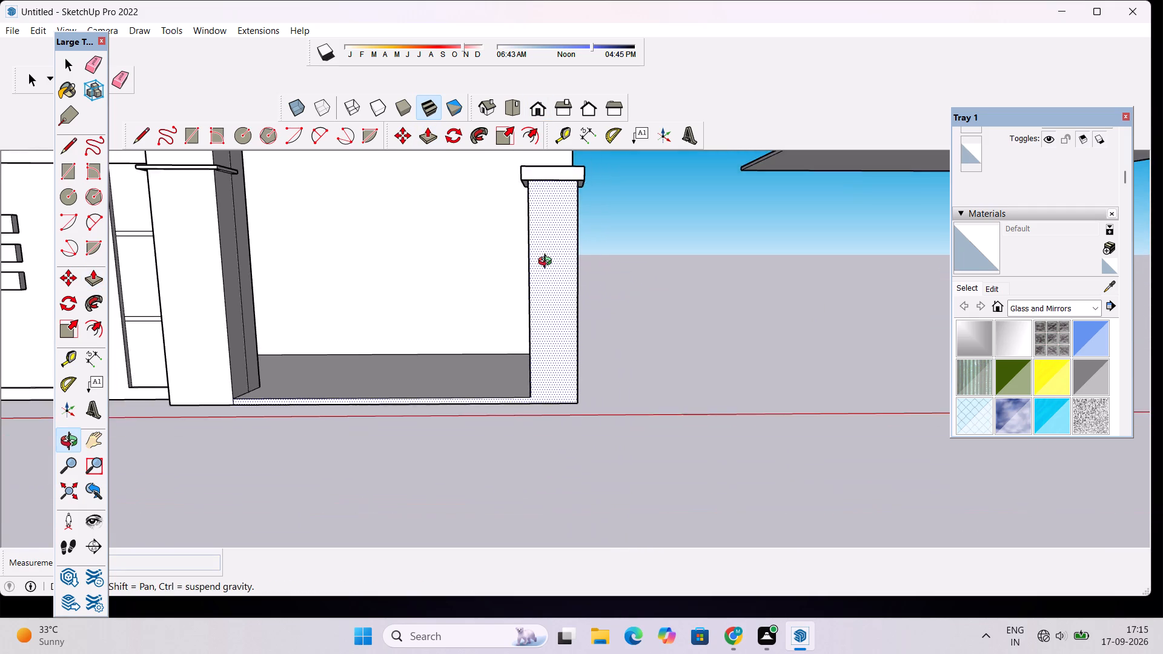
pyautogui.scroll(-1, 548, 263)
pyautogui.moveTo(552, 279); pyautogui.dragTo(545, 319)
pyautogui.scroll(-4, 504, 305)
pyautogui.moveTo(497, 320); pyautogui.dragTo(491, 357)
pyautogui.scroll(1, 539, 296)
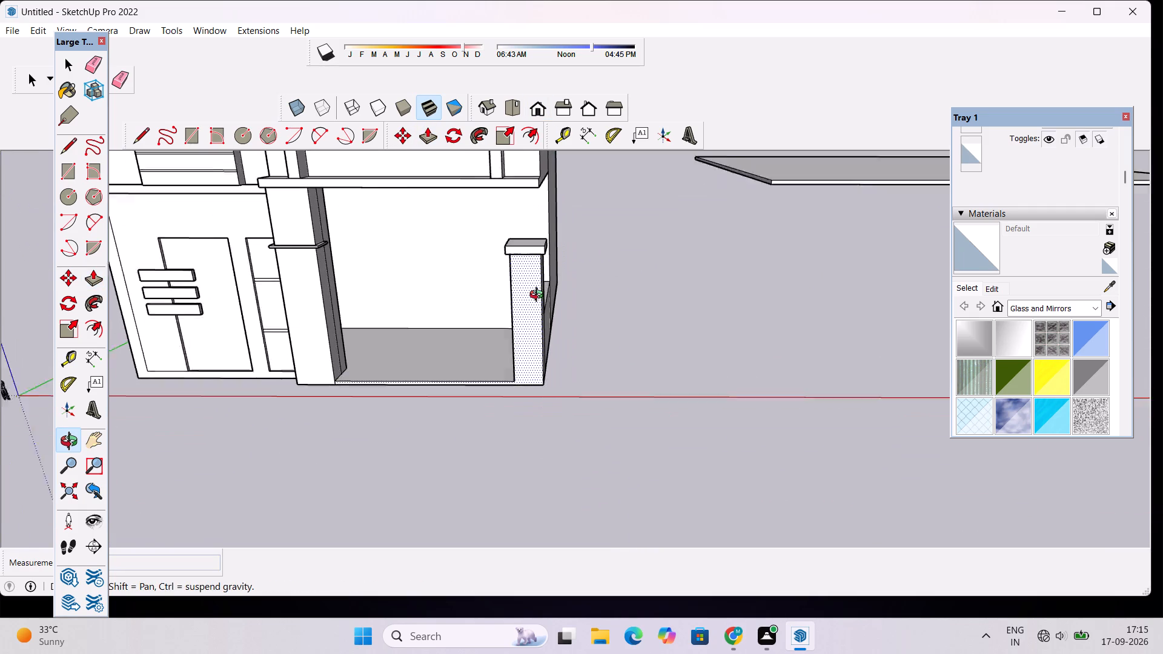
pyautogui.scroll(2, 539, 296)
pyautogui.moveTo(561, 304); pyautogui.dragTo(529, 315)
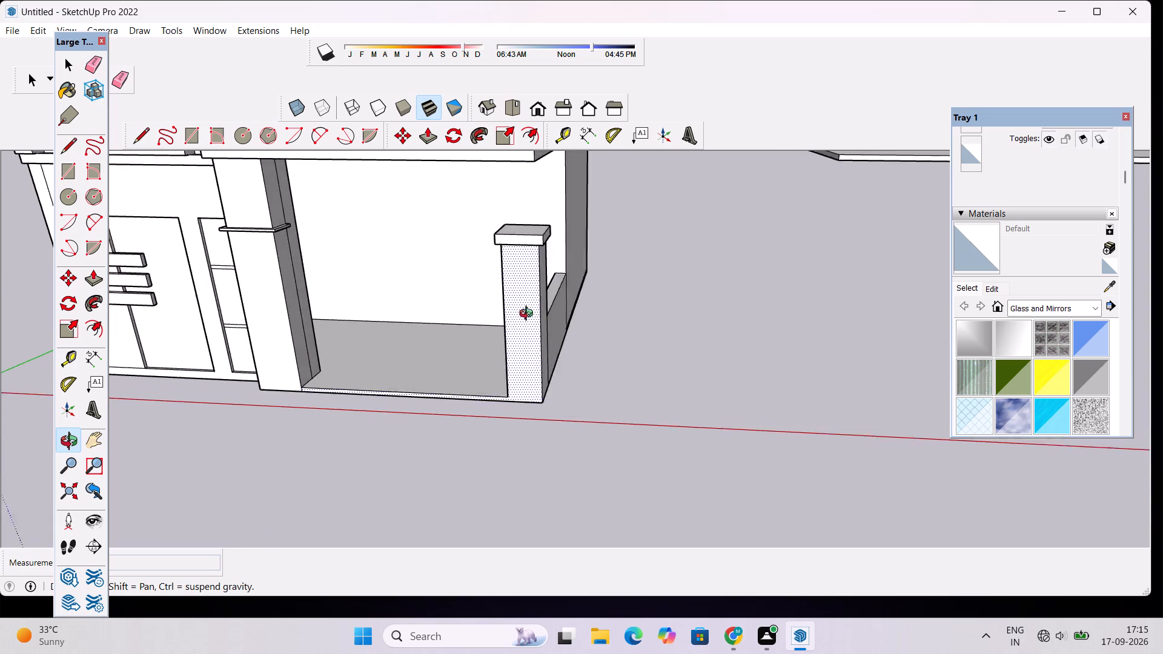
# Erase the vertical edge separating the corner pier from the low side wall on the outer side face.
pyautogui.moveTo(529, 315); pyautogui.dragTo(331, 332)
pyautogui.keyDown('shift'); pyautogui.moveTo(416, 337); pyautogui.dragTo(325, 357); pyautogui.keyUp('shift')
pyautogui.moveTo(416, 342); pyautogui.dragTo(362, 369)
pyautogui.moveTo(362, 369); pyautogui.dragTo(454, 354)
pyautogui.moveTo(452, 404); pyautogui.dragTo(475, 396)
pyautogui.moveTo(465, 411); pyautogui.dragTo(467, 390)
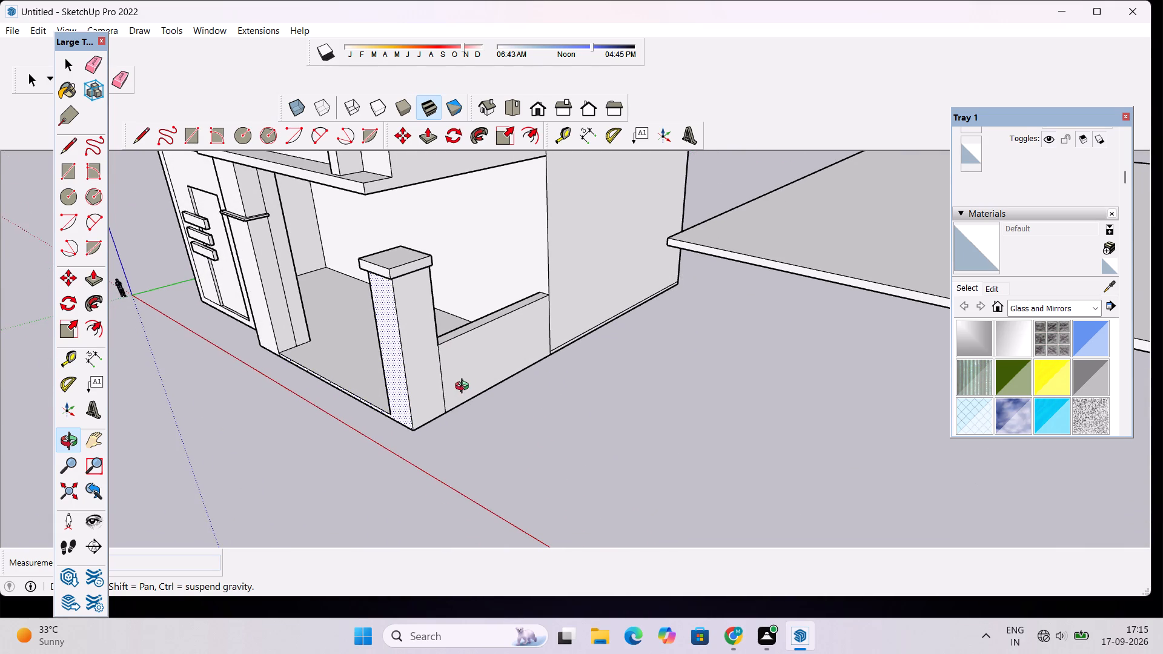
pyautogui.press('e')
pyautogui.moveTo(452, 377); pyautogui.dragTo(445, 385)
pyautogui.click(445, 385)
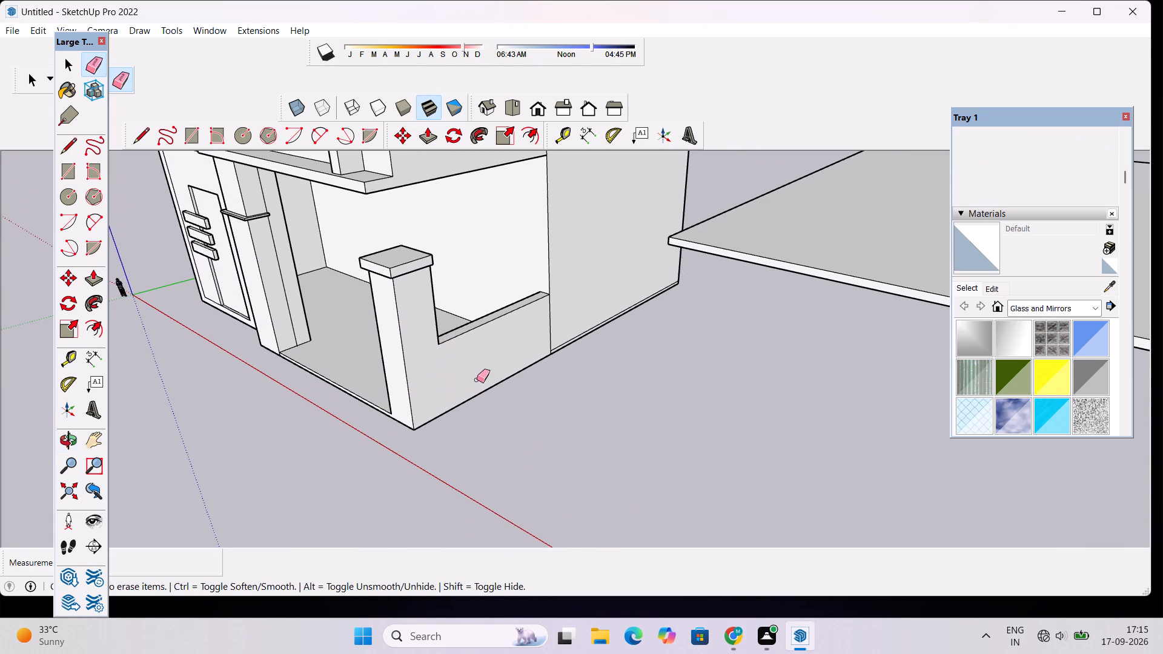
# Draw a narrow rectangle 34' high on the corner pier's porch-side face, from the porch floor up to the underside of the cap.
pyautogui.press('o')
pyautogui.moveTo(488, 376); pyautogui.dragTo(829, 311)
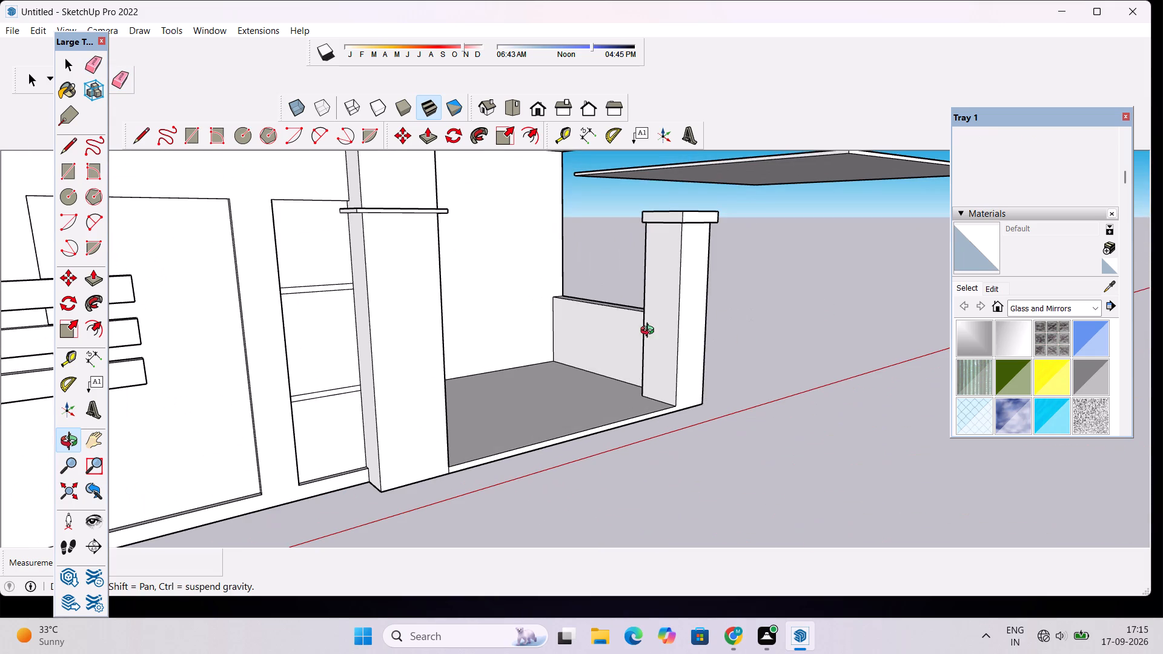
pyautogui.moveTo(716, 327); pyautogui.dragTo(569, 334)
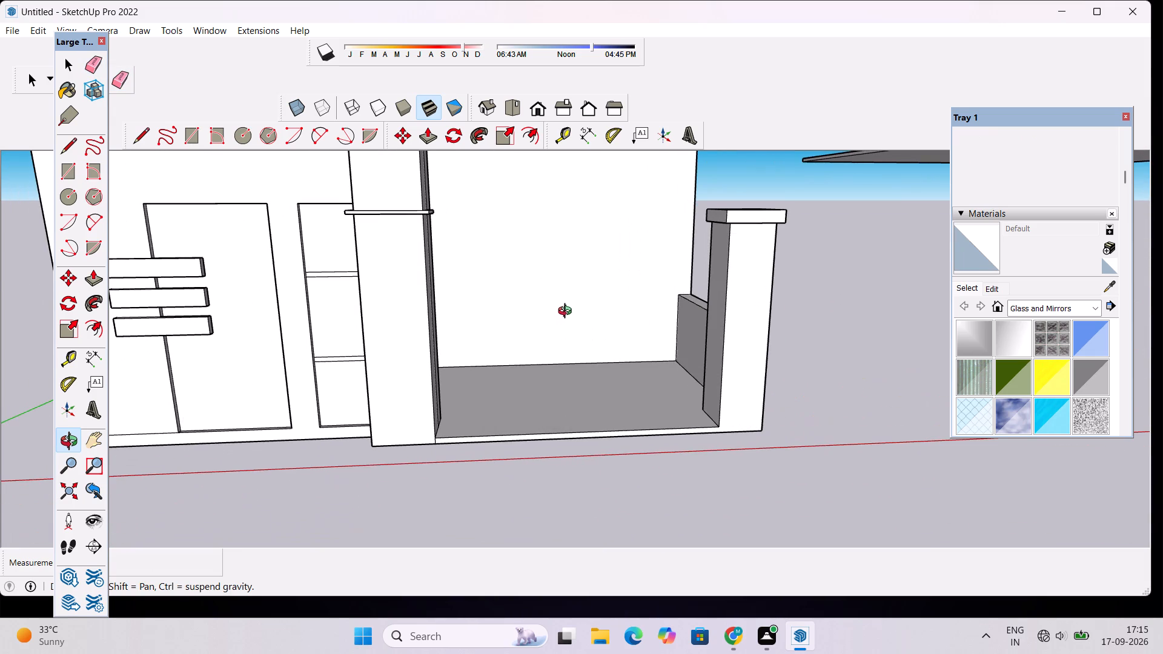
pyautogui.scroll(-1, 571, 312)
pyautogui.keyDown('shift'); pyautogui.moveTo(592, 308); pyautogui.dragTo(555, 340); pyautogui.keyUp('shift')
pyautogui.keyDown('shift'); pyautogui.moveTo(555, 328); pyautogui.dragTo(515, 333); pyautogui.keyUp('shift')
pyautogui.scroll(2, 519, 353)
pyautogui.moveTo(531, 378); pyautogui.dragTo(564, 391)
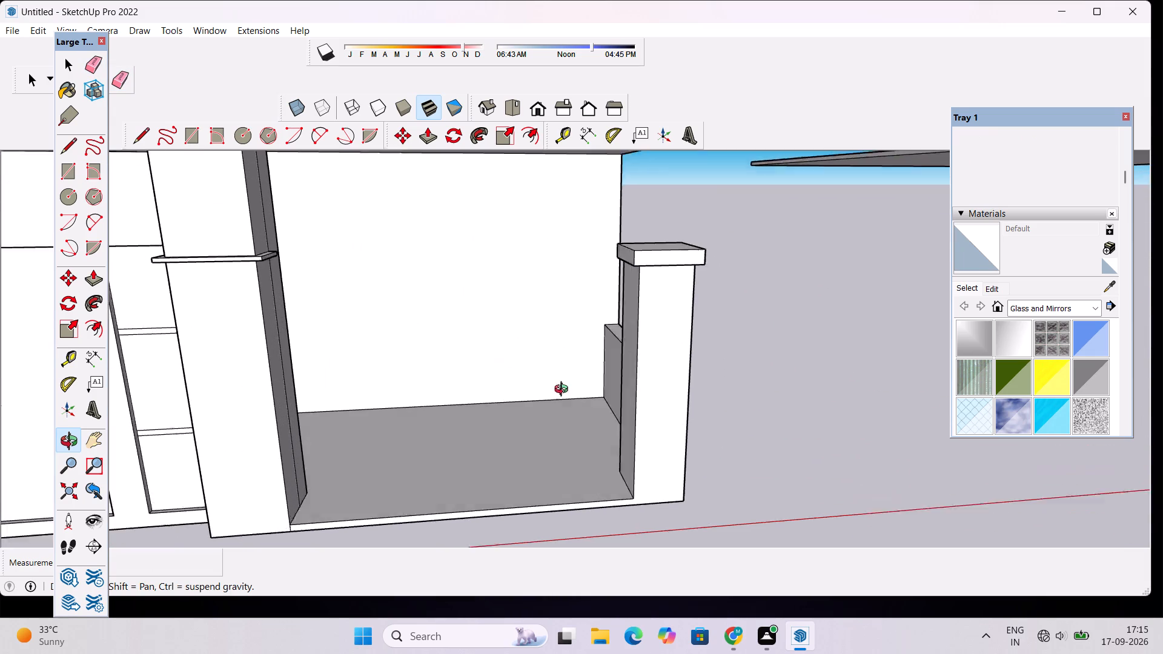
pyautogui.moveTo(564, 391); pyautogui.dragTo(706, 412)
pyautogui.scroll(3, 694, 429)
pyautogui.press('r')
pyautogui.scroll(3, 640, 454)
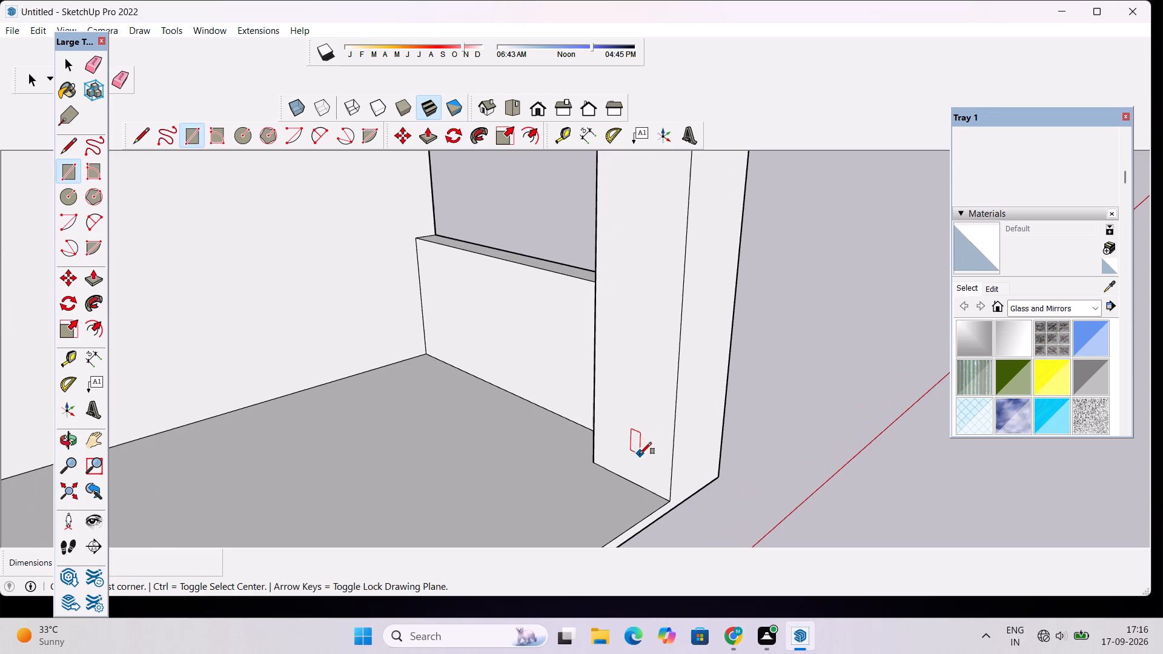
pyautogui.click(632, 479)
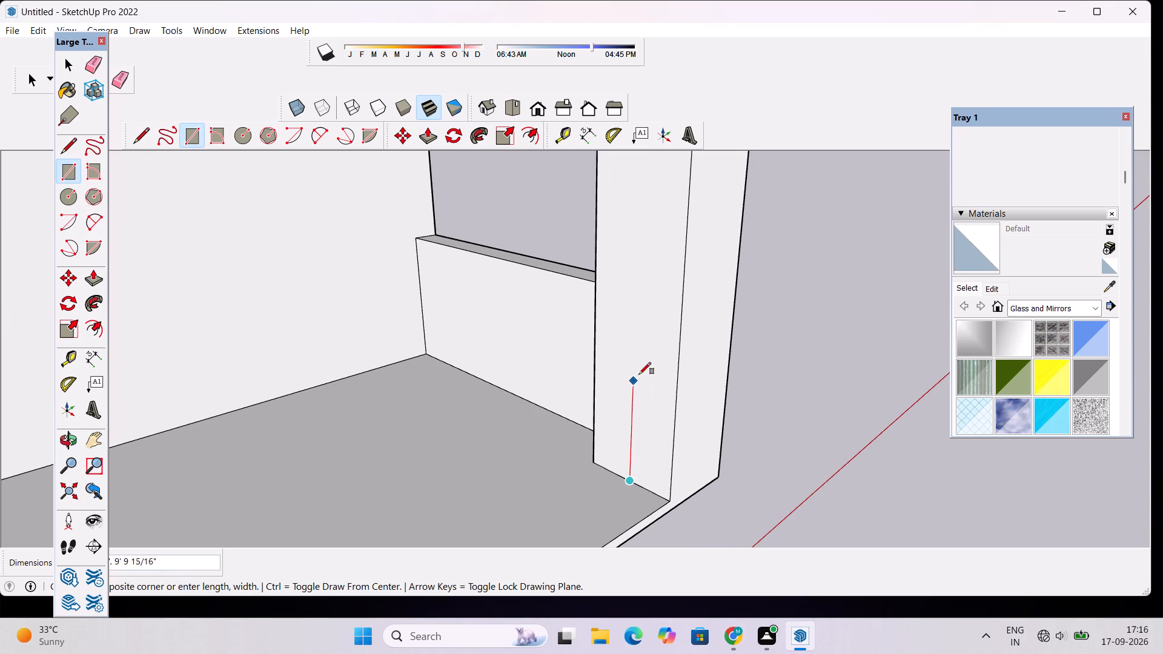
pyautogui.scroll(-5, 637, 337)
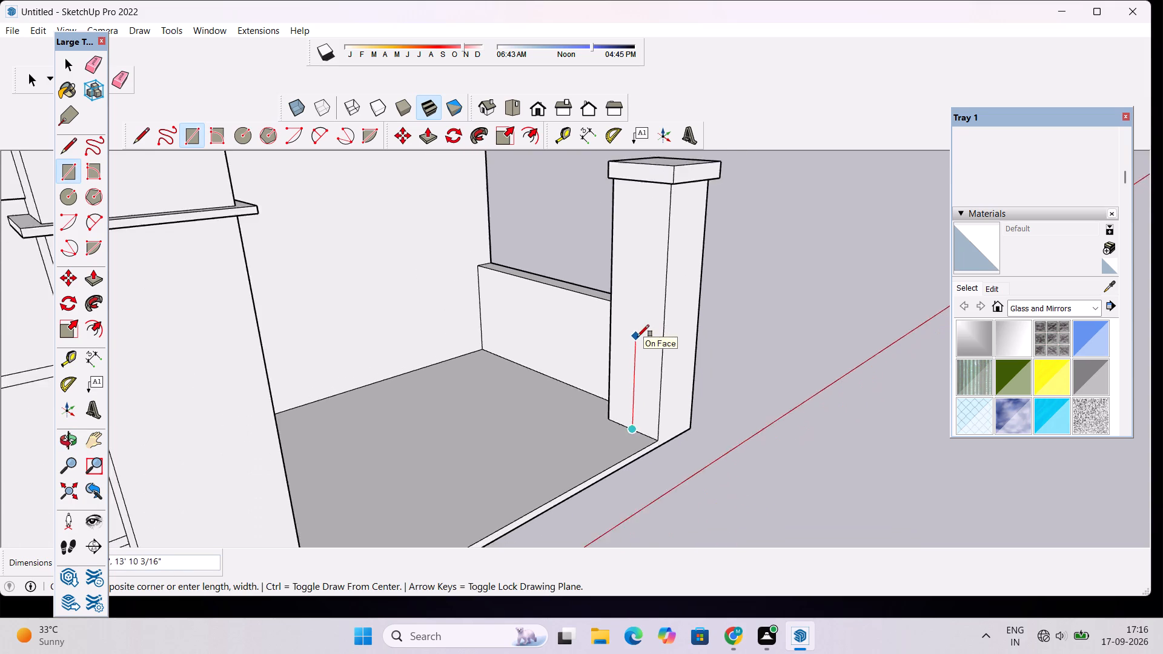
pyautogui.scroll(-3, 637, 337)
pyautogui.scroll(5, 638, 233)
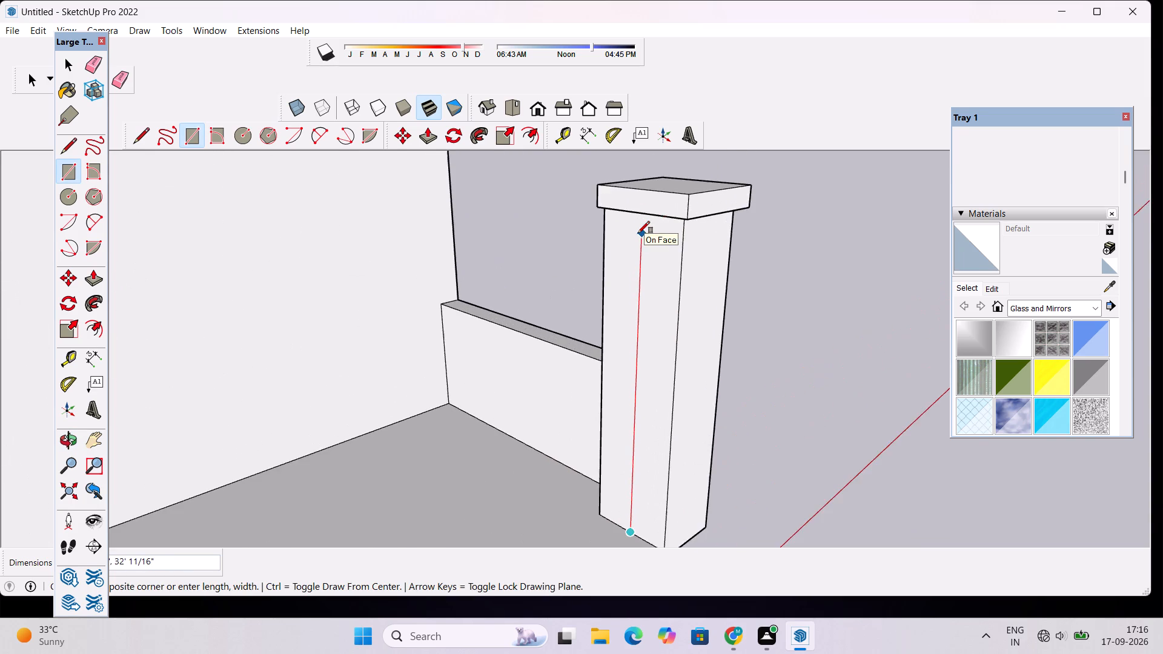
pyautogui.scroll(13, 638, 233)
pyautogui.scroll(-2, 618, 248)
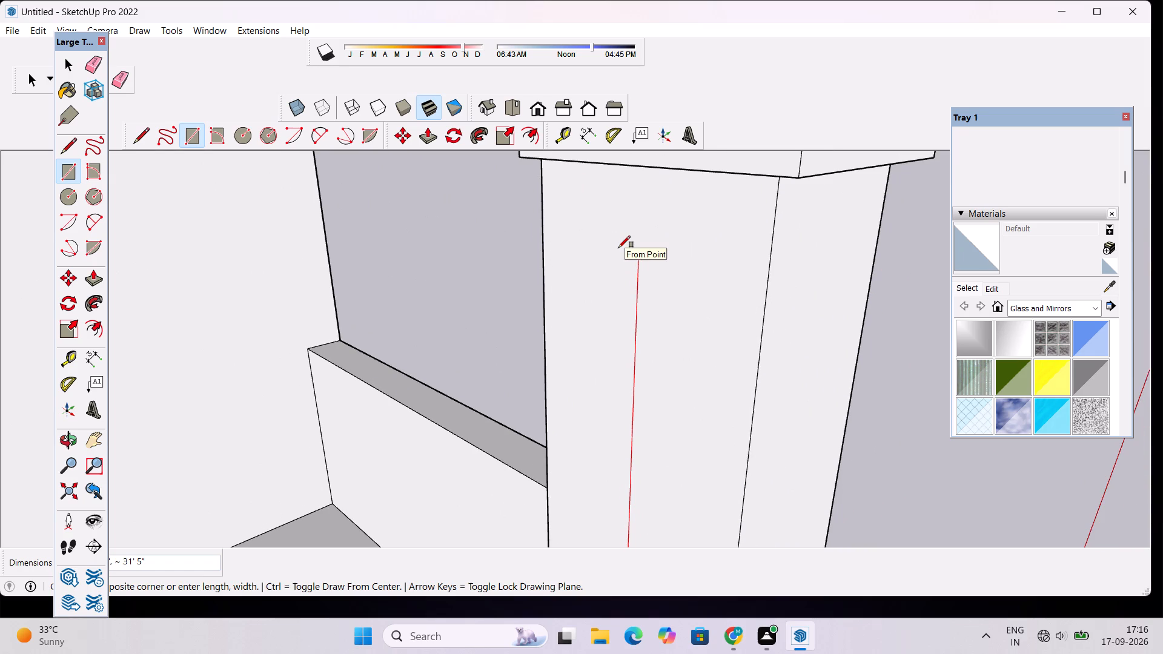
pyautogui.press('o')
pyautogui.moveTo(618, 253); pyautogui.dragTo(627, 182)
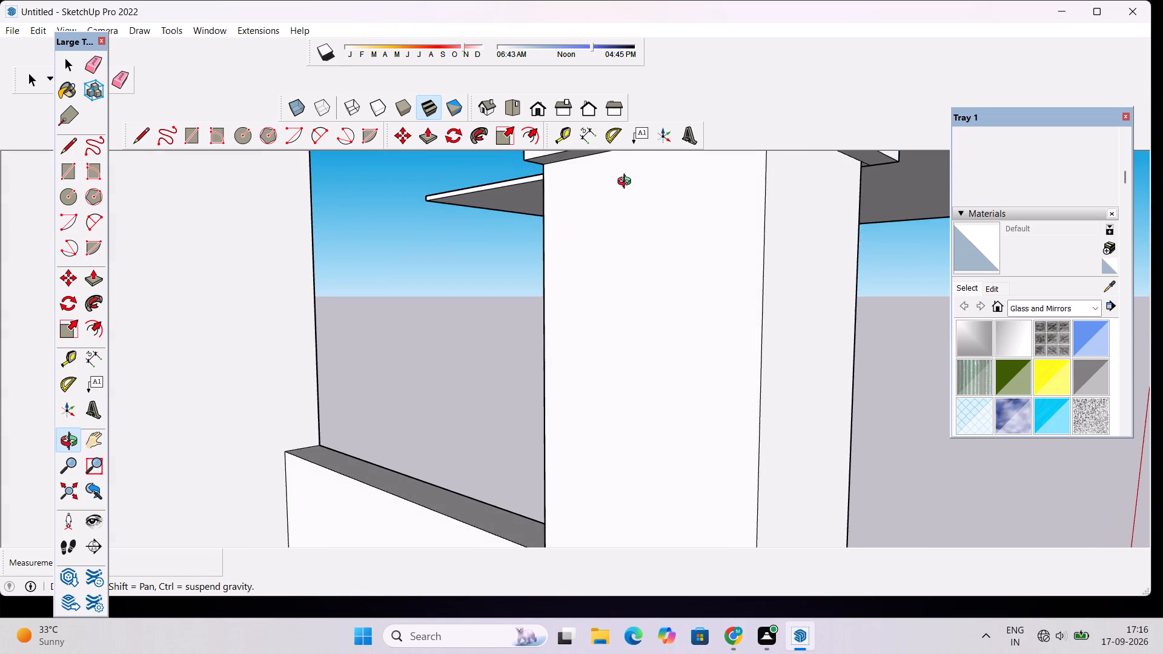
pyautogui.keyDown('shift'); pyautogui.moveTo(625, 190); pyautogui.dragTo(586, 275); pyautogui.keyUp('shift')
pyautogui.moveTo(586, 275); pyautogui.dragTo(606, 236)
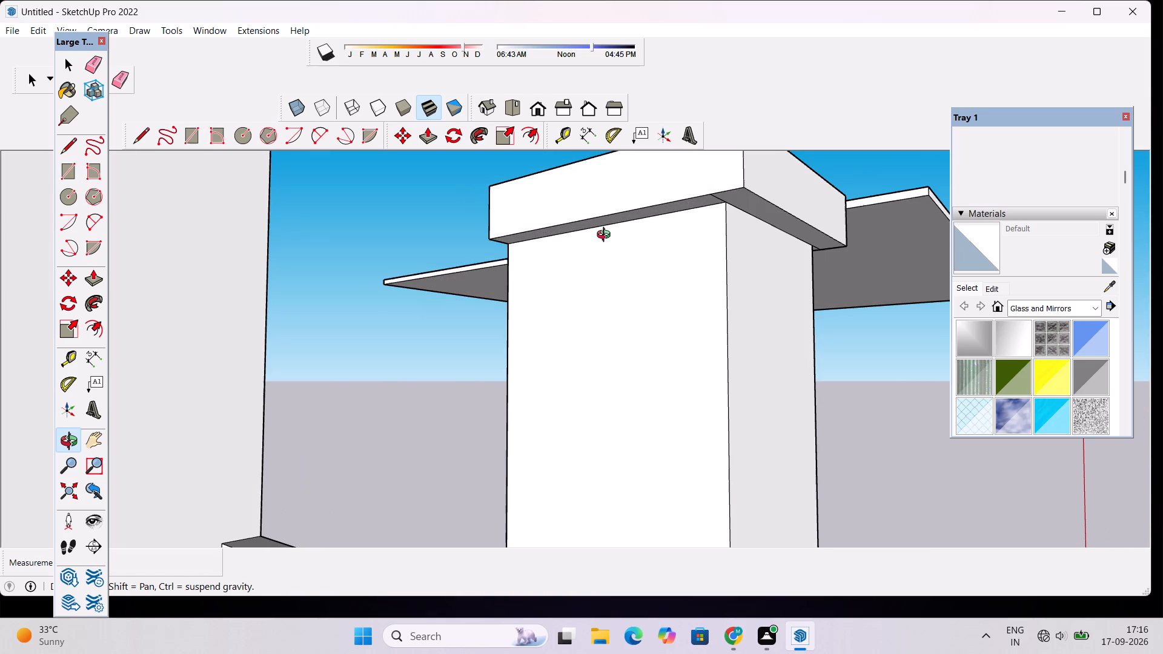
pyautogui.press('r')
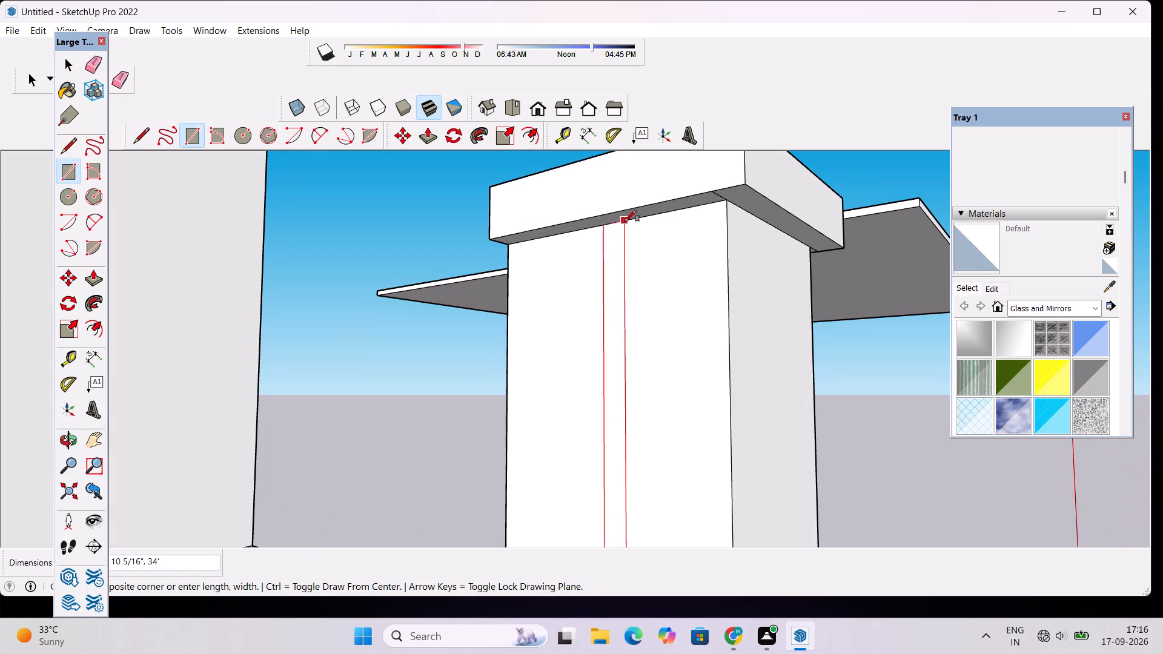
pyautogui.click(625, 222)
# Push/Pull the narrow strip on the pier across the porch opening until it meets the column, about 46' 4 11/16" in the final pull.
pyautogui.press('o')
pyautogui.moveTo(630, 230); pyautogui.dragTo(631, 257)
pyautogui.scroll(-3, 628, 257)
pyautogui.keyDown('shift'); pyautogui.moveTo(623, 269); pyautogui.dragTo(617, 283); pyautogui.keyUp('shift')
pyautogui.scroll(-4, 611, 269)
pyautogui.moveTo(612, 314); pyautogui.dragTo(595, 348)
pyautogui.moveTo(595, 348); pyautogui.dragTo(604, 306)
pyautogui.press('p')
pyautogui.click(612, 294)
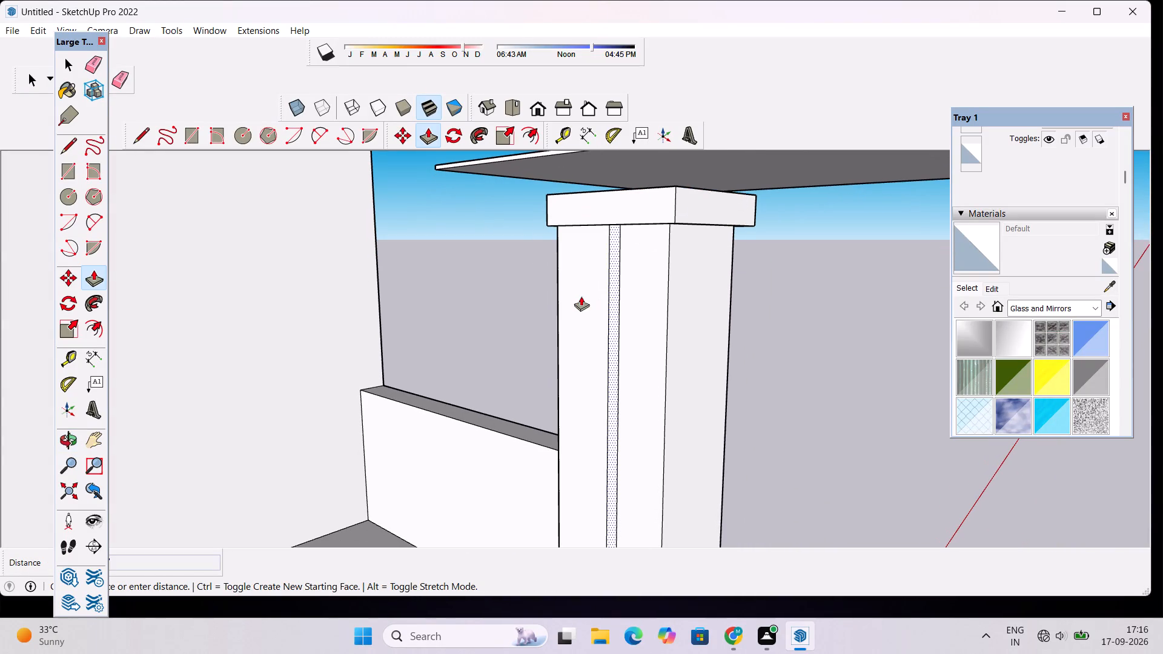
pyautogui.scroll(-4, 580, 296)
pyautogui.click(568, 300)
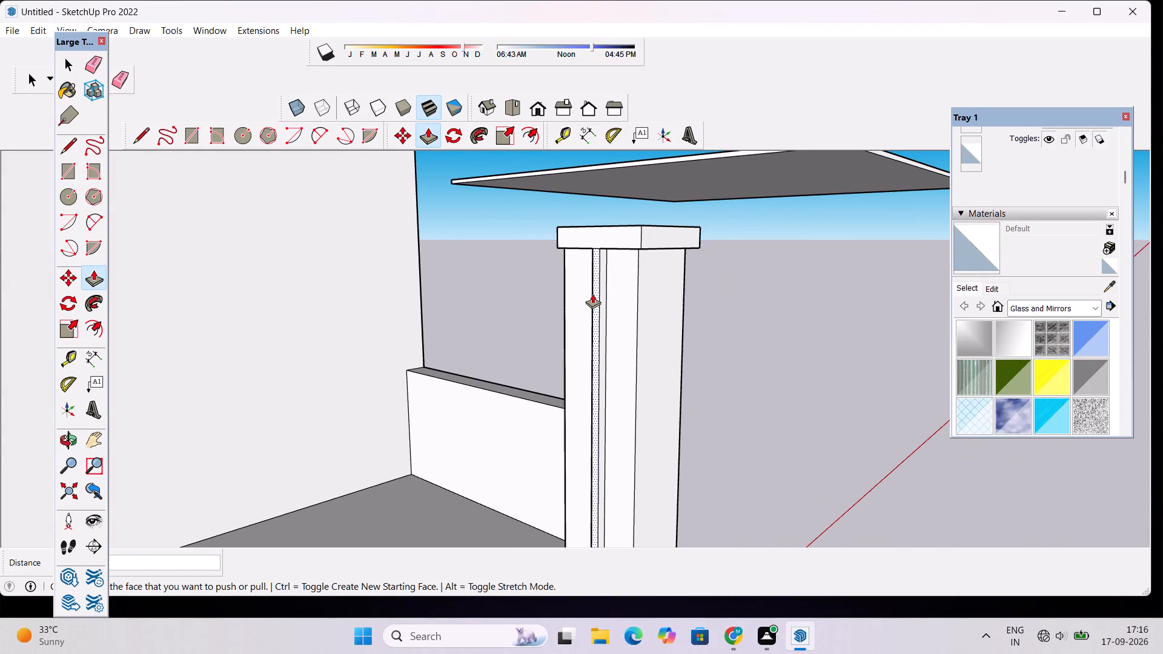
pyautogui.click(592, 294)
pyautogui.scroll(-10, 522, 313)
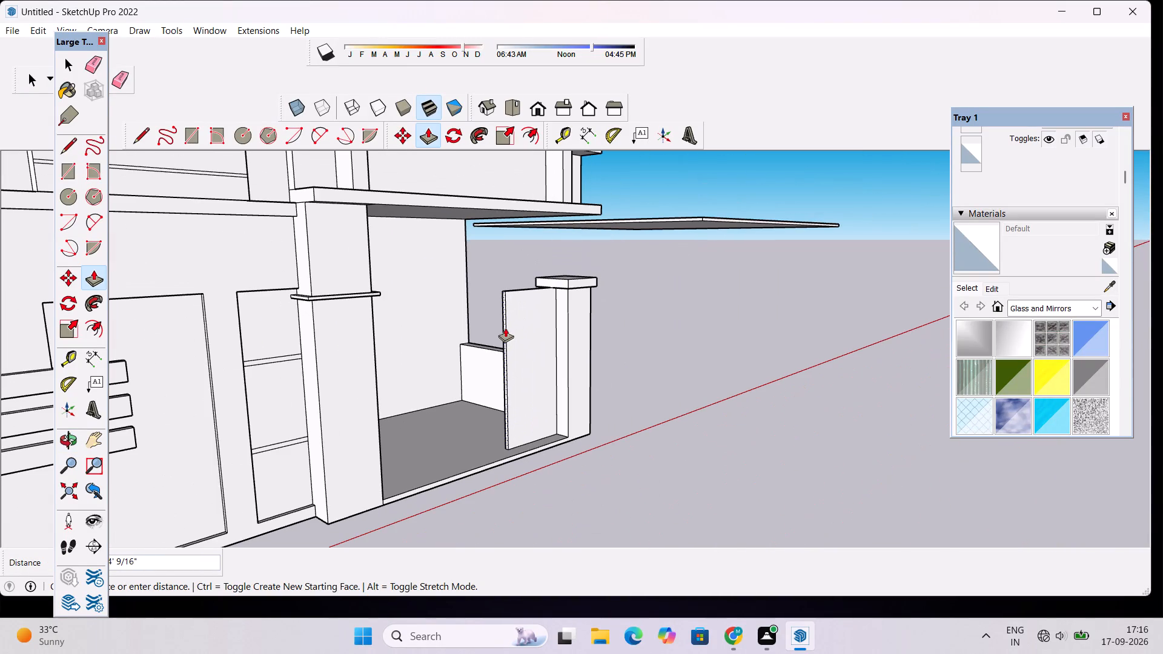
pyautogui.press('o')
pyautogui.moveTo(505, 328); pyautogui.dragTo(231, 374)
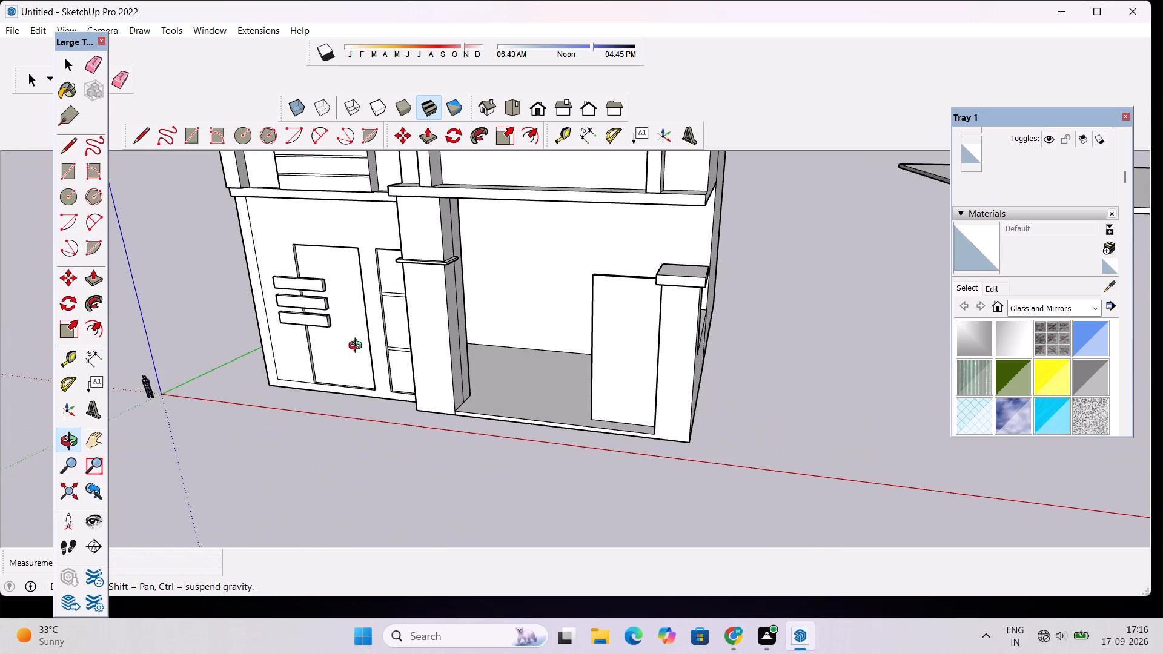
pyautogui.scroll(4, 555, 337)
pyautogui.keyDown('shift'); pyautogui.moveTo(557, 337); pyautogui.dragTo(506, 368); pyautogui.keyUp('shift')
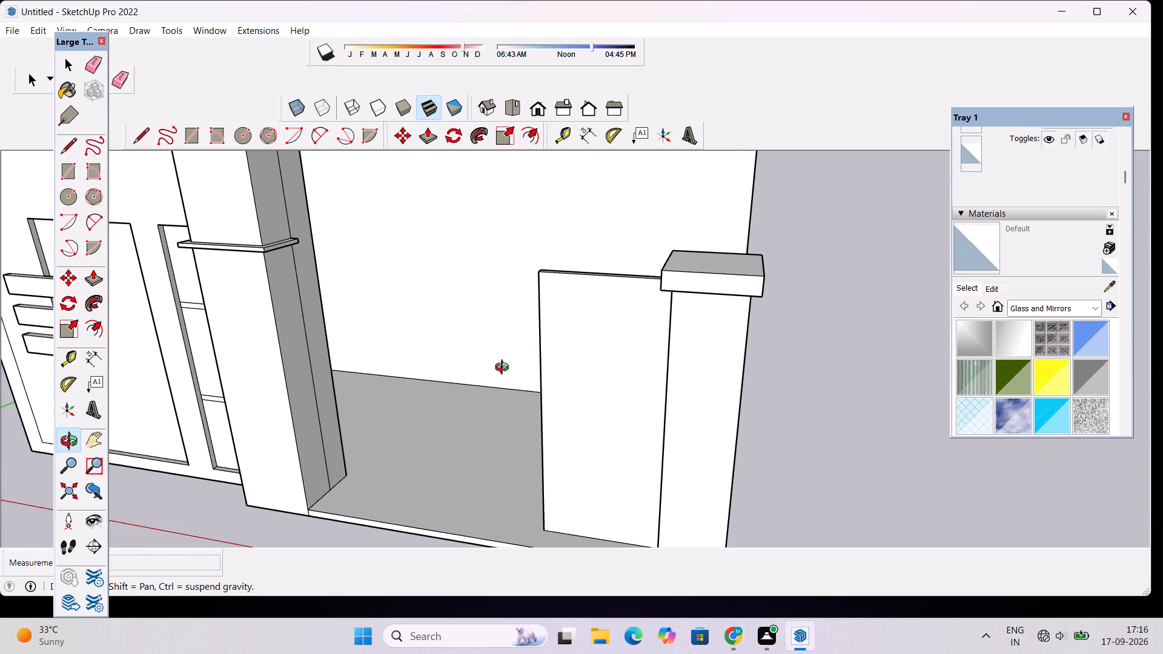
pyautogui.press('p')
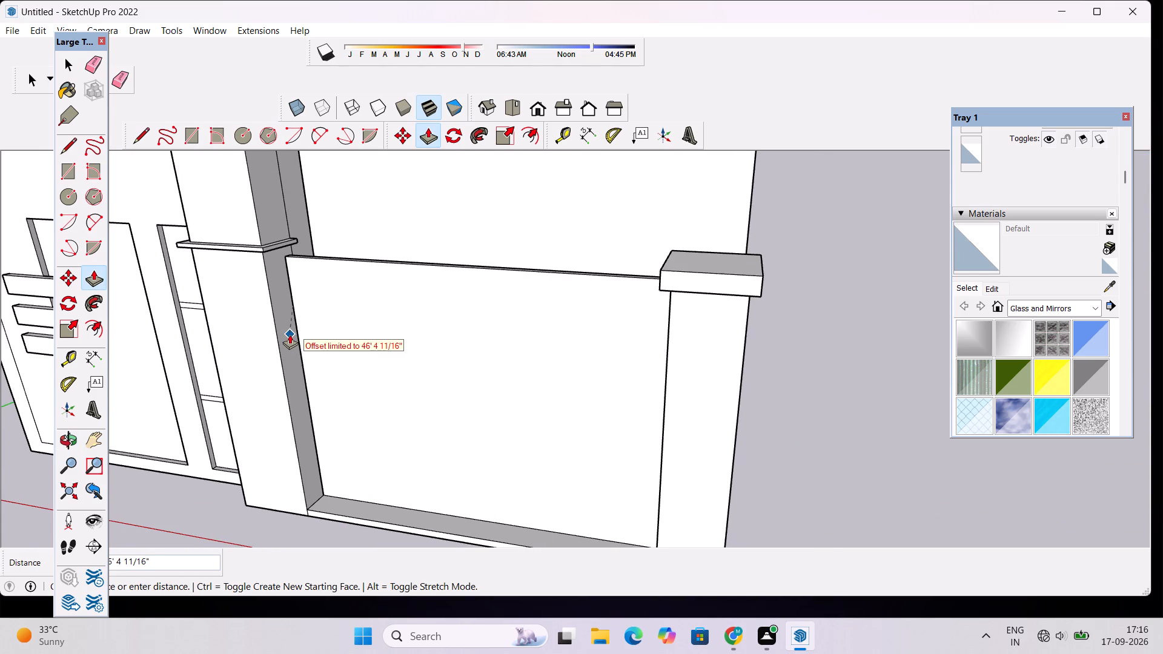
pyautogui.click(289, 334)
pyautogui.press('space')
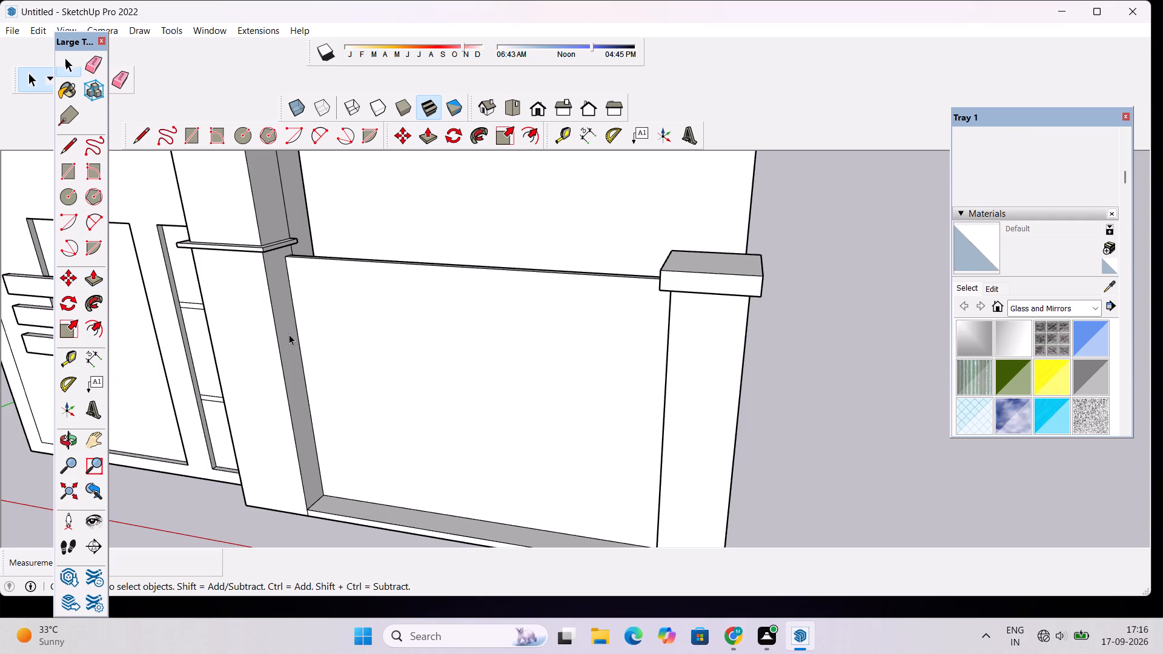
# Examine the panel between the column and corner pier from the front and from the building's outer side.
pyautogui.click(71, 440)
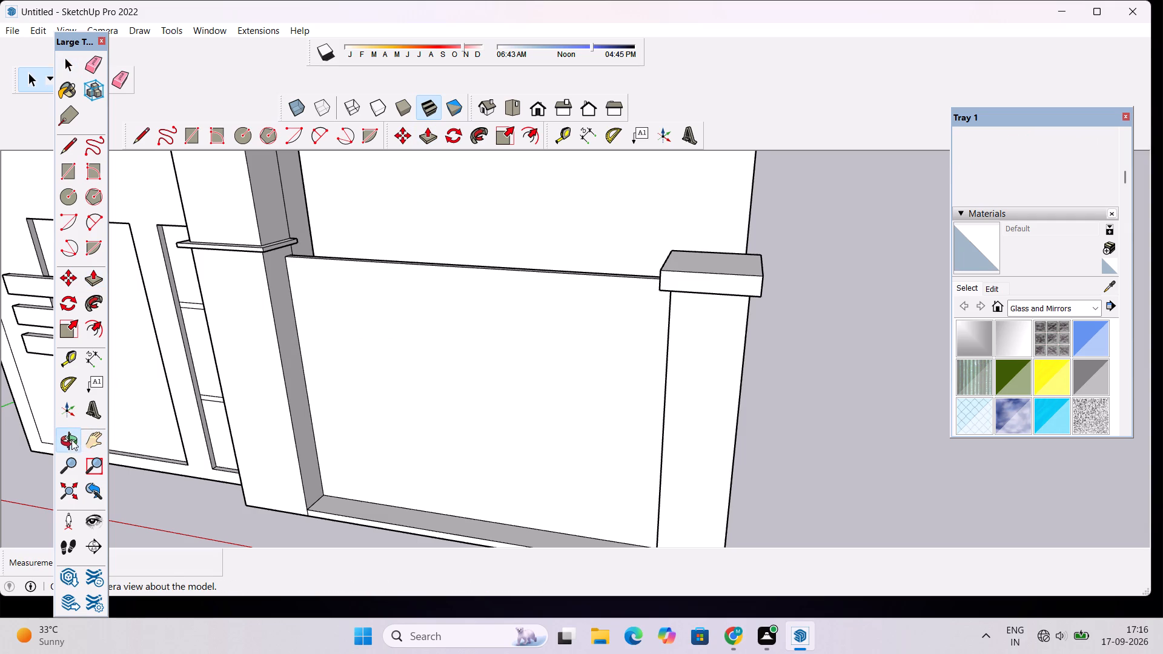
pyautogui.moveTo(193, 406); pyautogui.dragTo(314, 358)
pyautogui.scroll(-4, 317, 355)
pyautogui.moveTo(471, 426); pyautogui.dragTo(439, 403)
pyautogui.moveTo(447, 418); pyautogui.dragTo(452, 429)
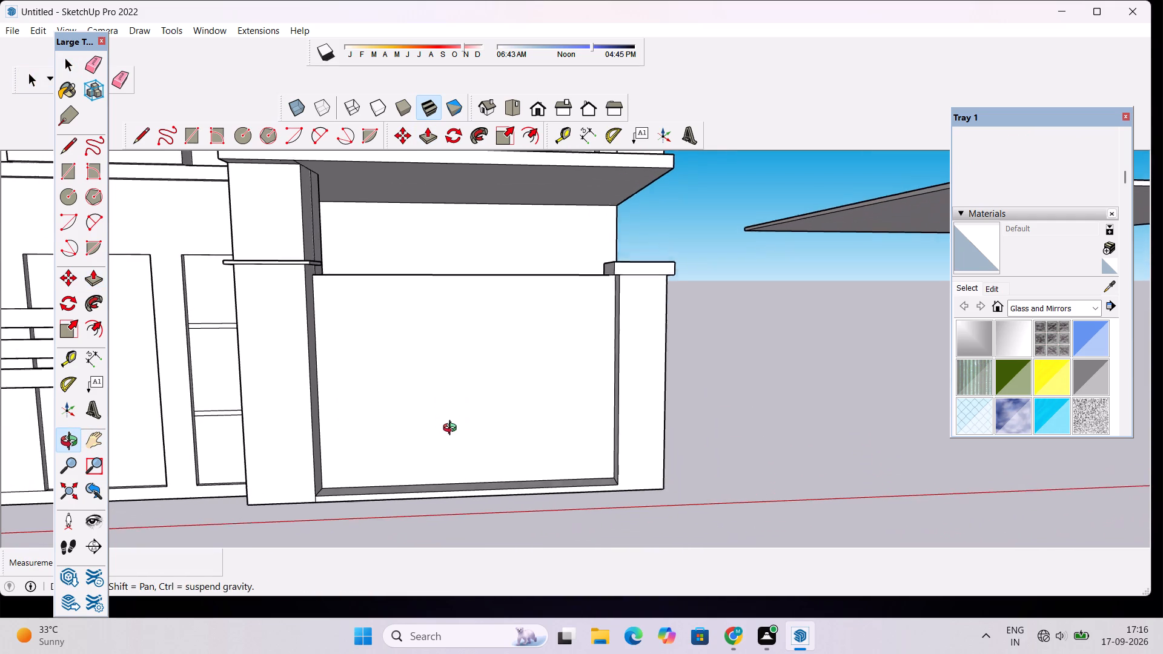
pyautogui.moveTo(452, 429); pyautogui.dragTo(453, 431)
pyautogui.keyDown('shift'); pyautogui.moveTo(474, 428); pyautogui.dragTo(387, 449); pyautogui.keyUp('shift')
pyautogui.moveTo(423, 483); pyautogui.dragTo(396, 483)
pyautogui.moveTo(393, 429); pyautogui.dragTo(400, 492)
pyautogui.click(400, 492)
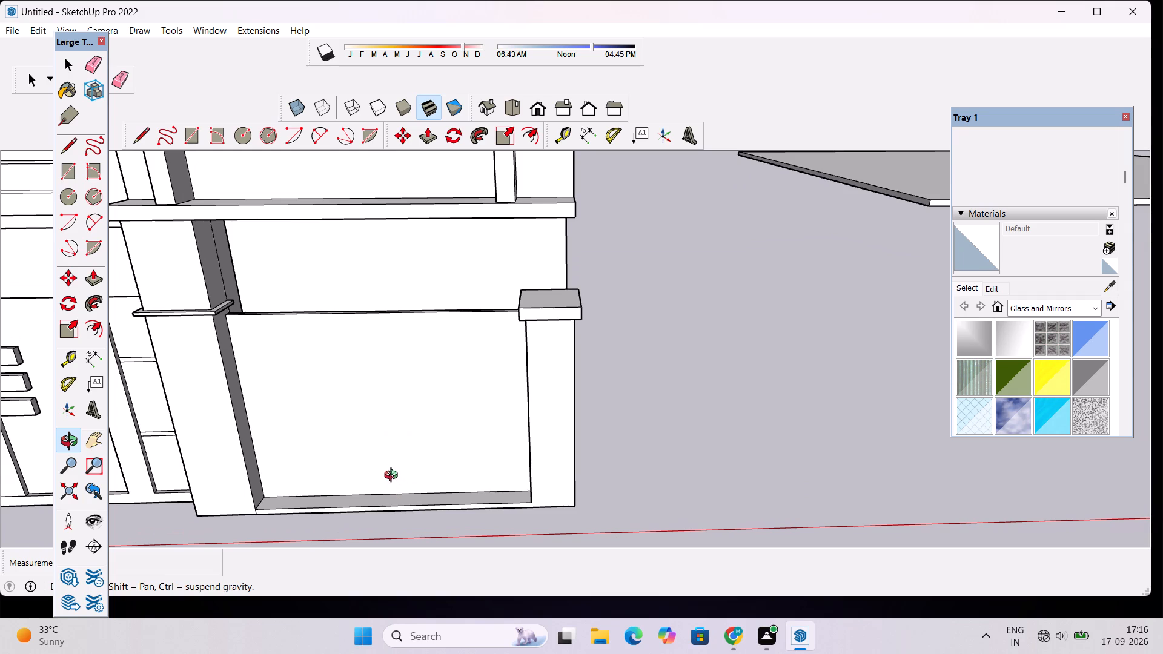
pyautogui.moveTo(380, 398); pyautogui.dragTo(328, 329)
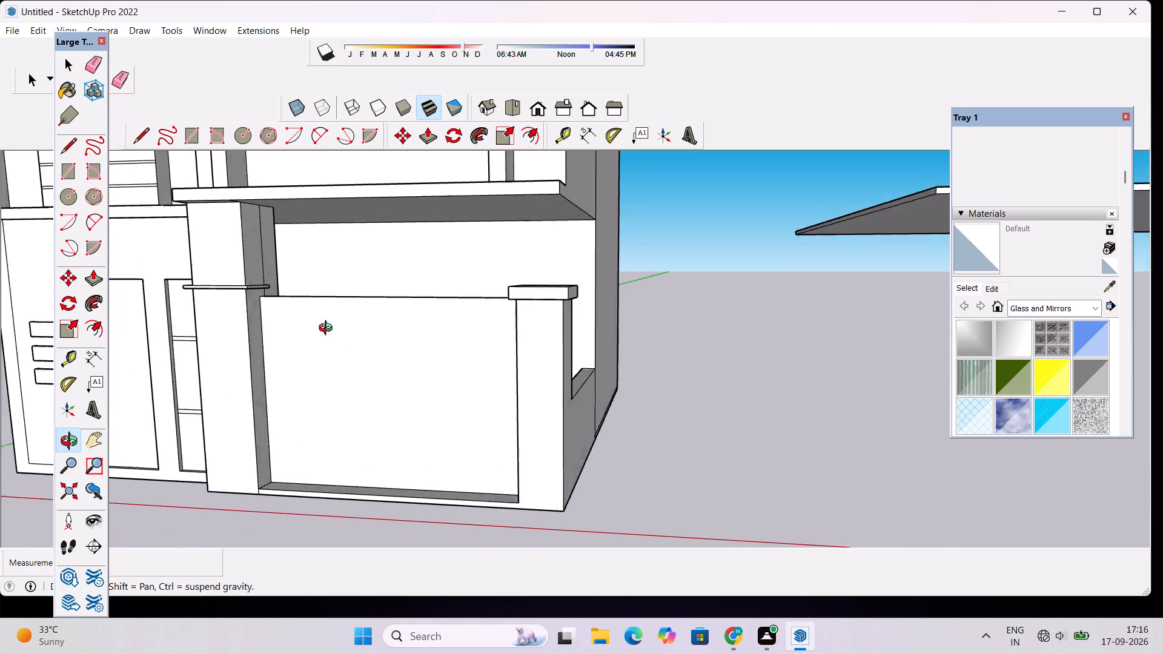
pyautogui.moveTo(328, 329); pyautogui.dragTo(105, 345)
pyautogui.moveTo(679, 352); pyautogui.dragTo(640, 357)
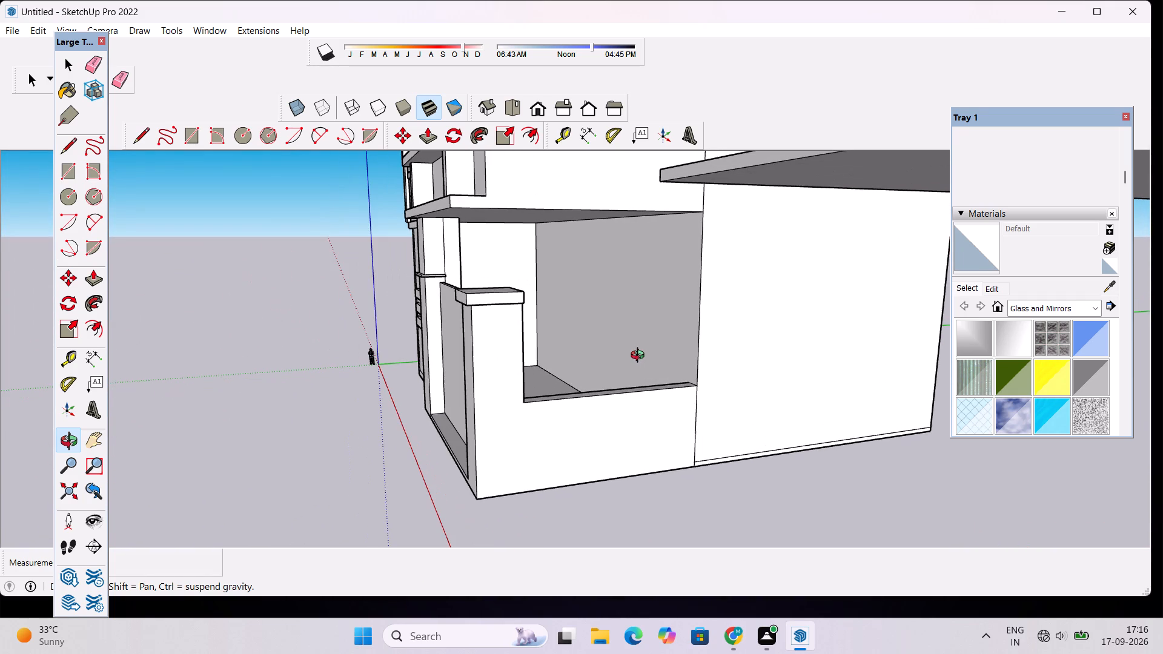
pyautogui.scroll(-1, 535, 330)
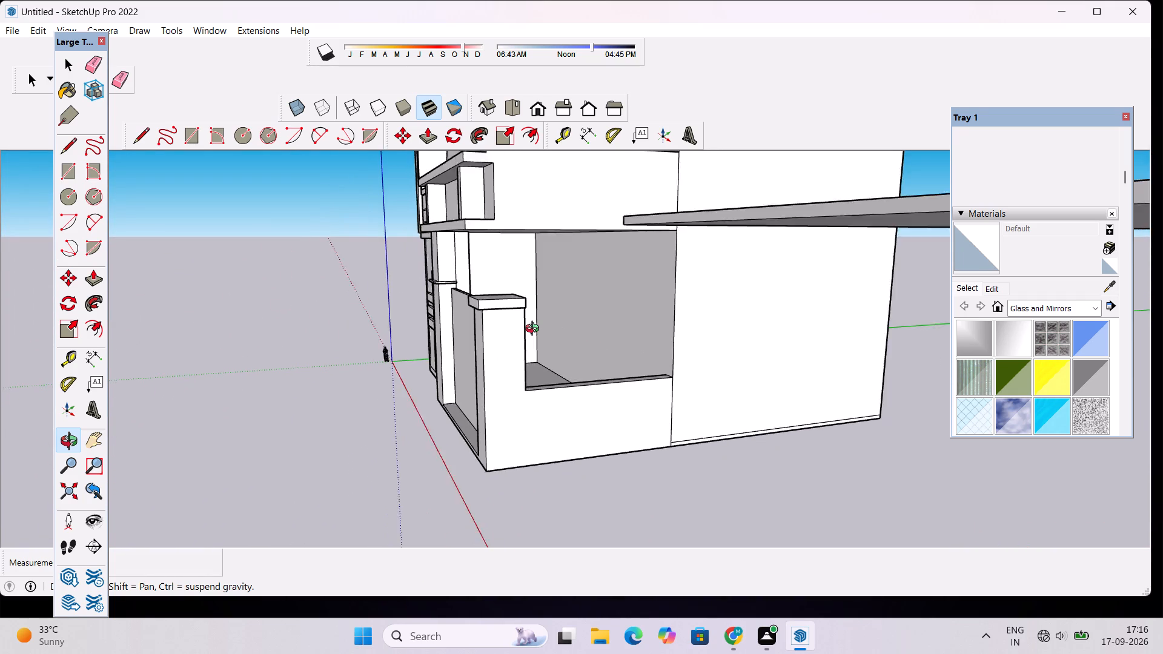
pyautogui.scroll(-2, 535, 330)
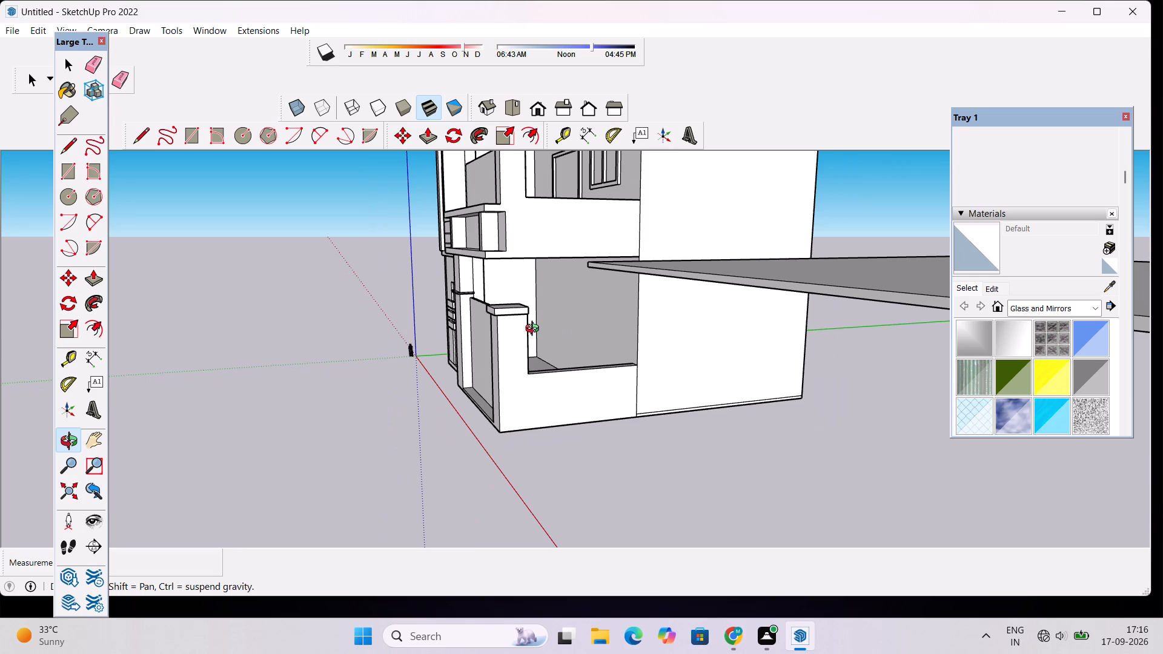
pyautogui.scroll(-4, 535, 330)
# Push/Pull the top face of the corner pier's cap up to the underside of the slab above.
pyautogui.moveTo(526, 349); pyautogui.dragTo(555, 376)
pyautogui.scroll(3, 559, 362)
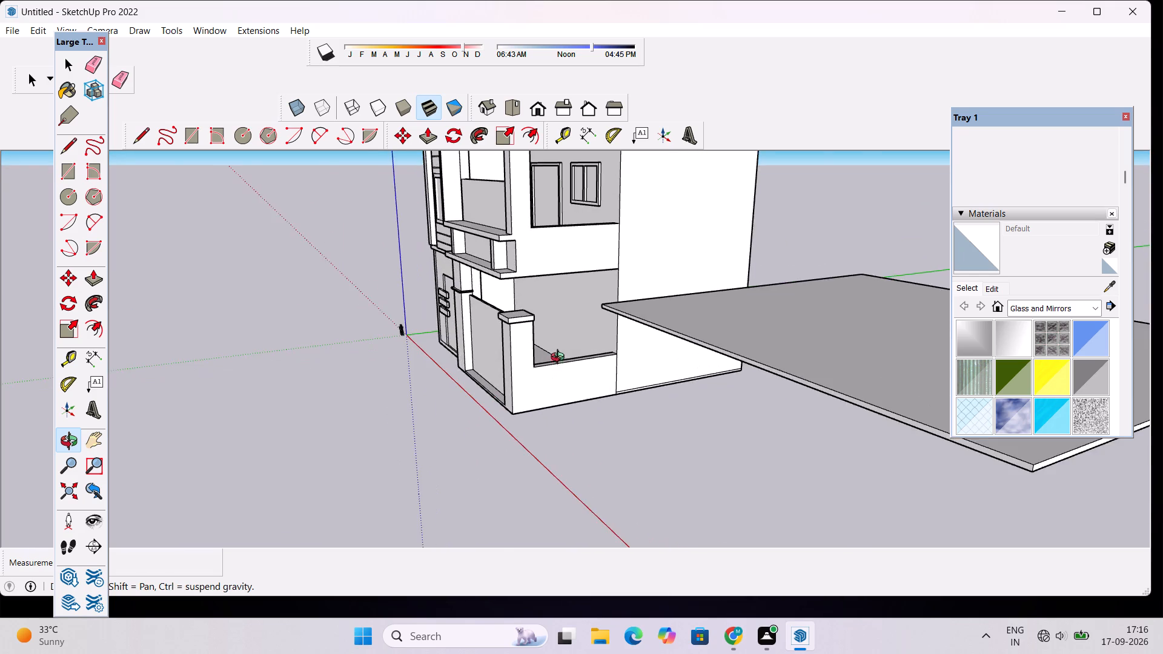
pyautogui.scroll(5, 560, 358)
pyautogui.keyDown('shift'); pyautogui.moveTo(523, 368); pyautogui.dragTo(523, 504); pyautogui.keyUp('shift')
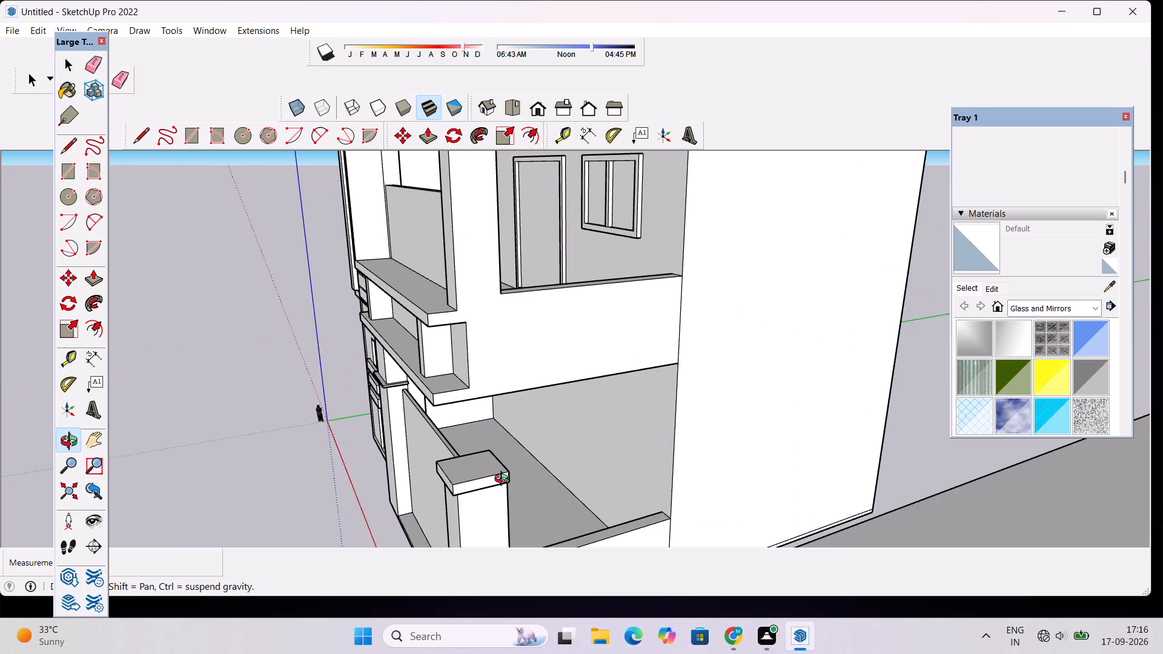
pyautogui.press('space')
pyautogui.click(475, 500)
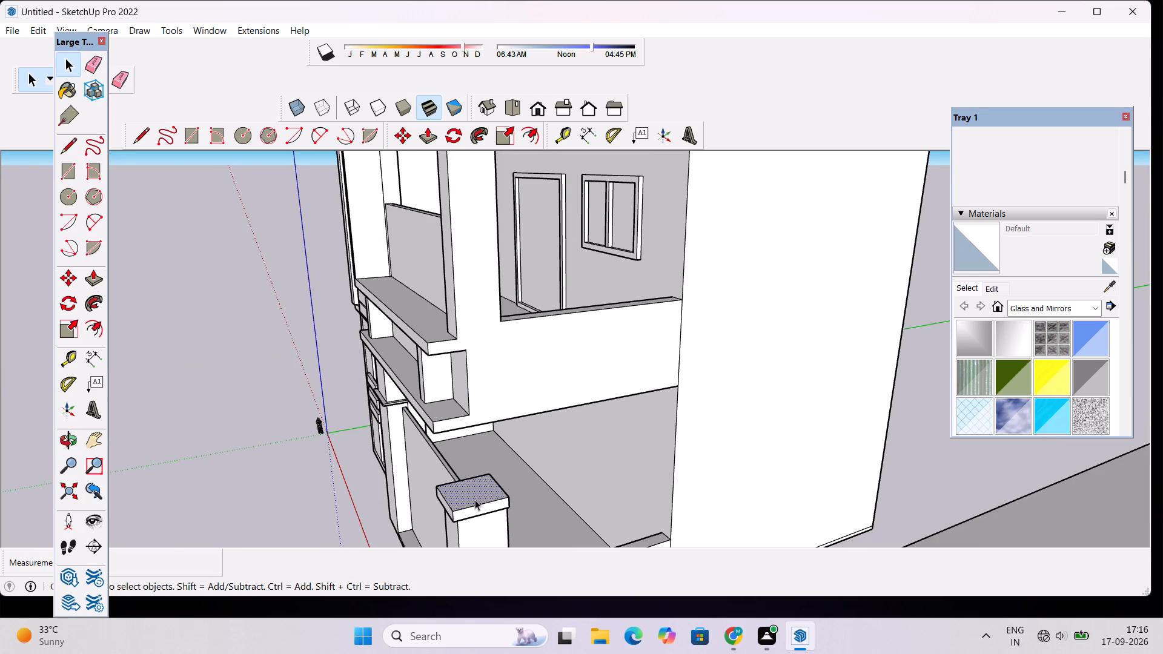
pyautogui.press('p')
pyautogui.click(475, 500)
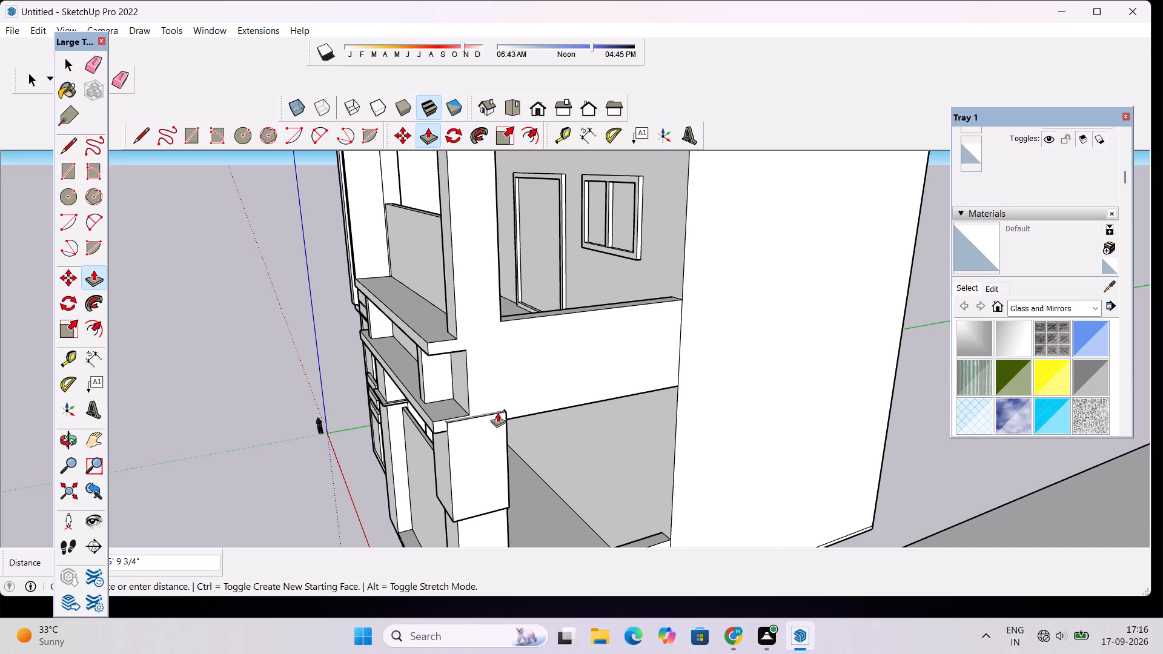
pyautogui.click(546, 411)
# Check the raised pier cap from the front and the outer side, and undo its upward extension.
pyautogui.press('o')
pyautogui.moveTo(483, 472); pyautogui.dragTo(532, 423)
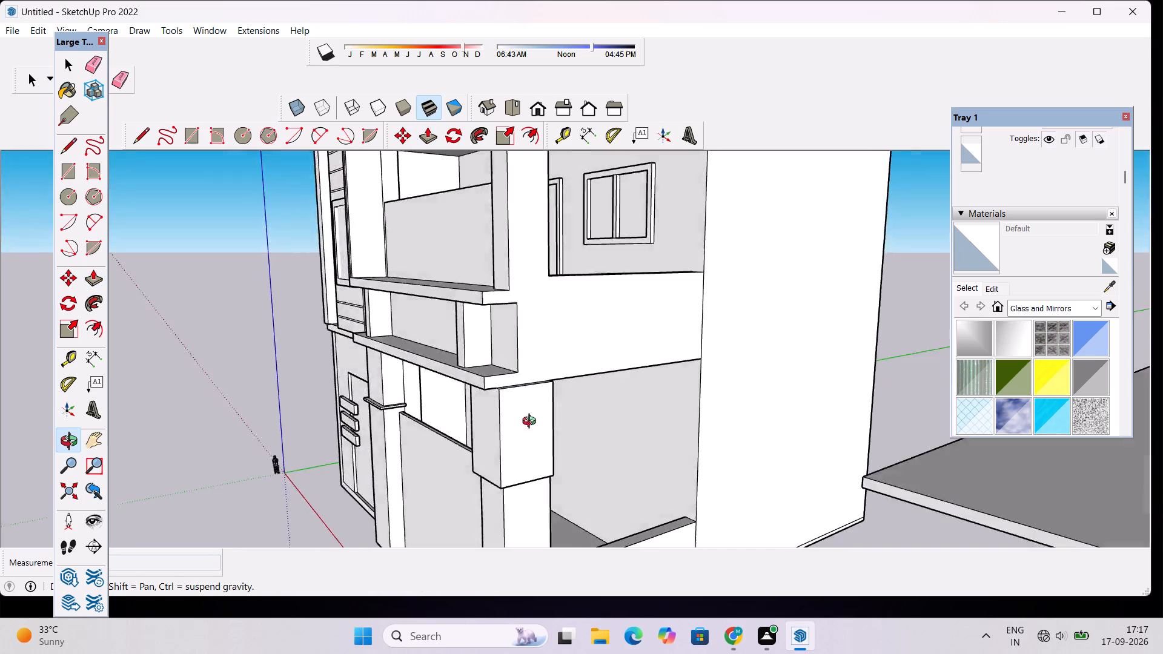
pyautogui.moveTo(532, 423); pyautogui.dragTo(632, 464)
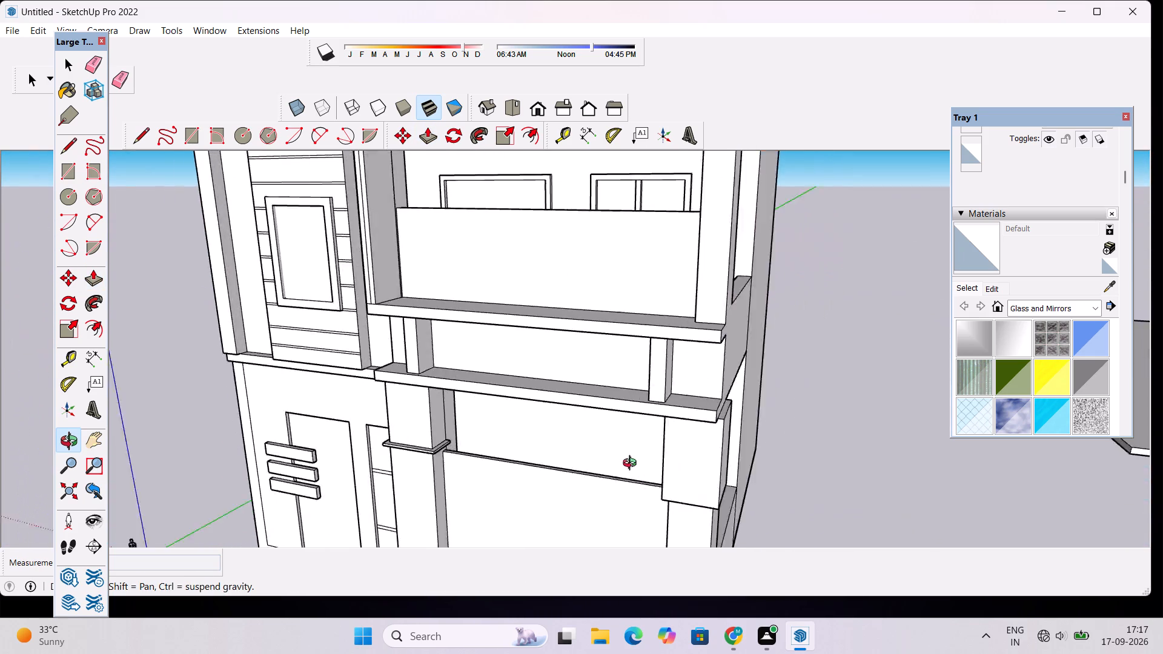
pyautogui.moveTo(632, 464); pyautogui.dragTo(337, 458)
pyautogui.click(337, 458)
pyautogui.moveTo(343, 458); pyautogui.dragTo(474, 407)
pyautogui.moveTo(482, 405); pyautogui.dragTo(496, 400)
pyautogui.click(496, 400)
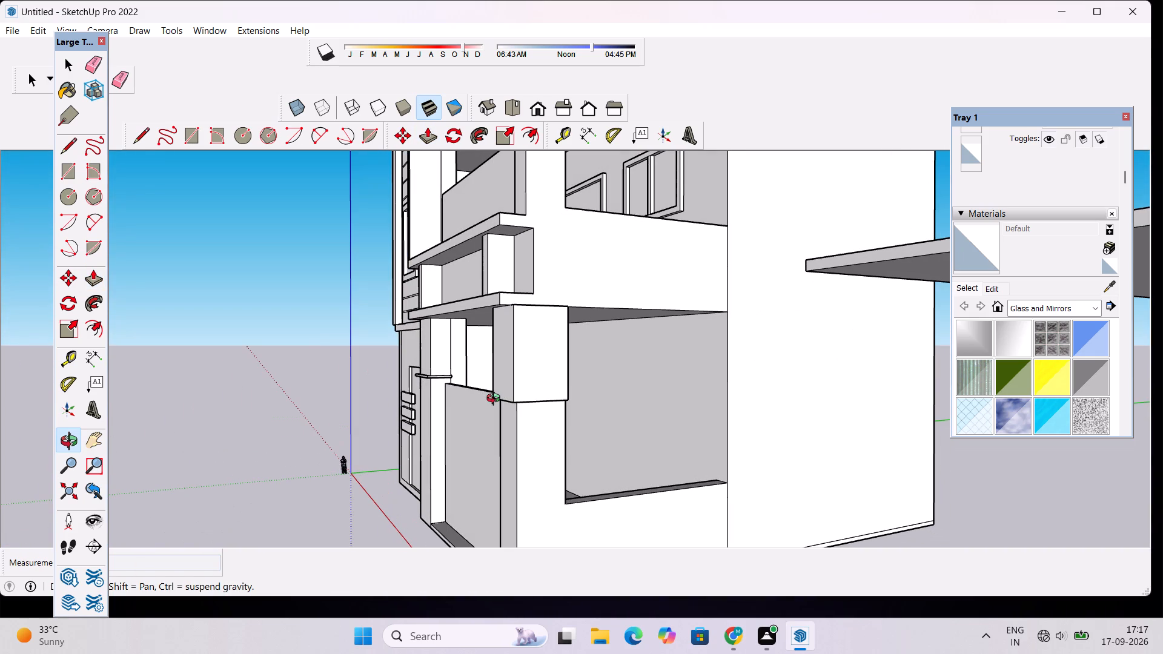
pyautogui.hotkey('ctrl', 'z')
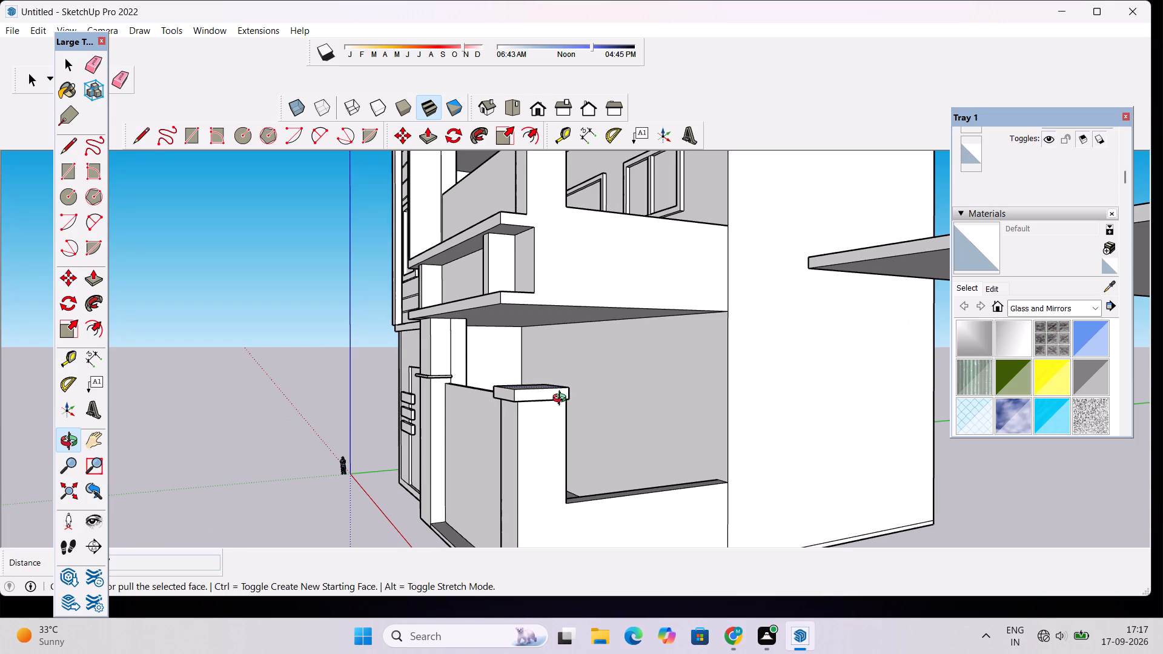
# Examine the corner pier's cap and the porch front panel from above, from the outer side and from the front.
pyautogui.scroll(8, 557, 407)
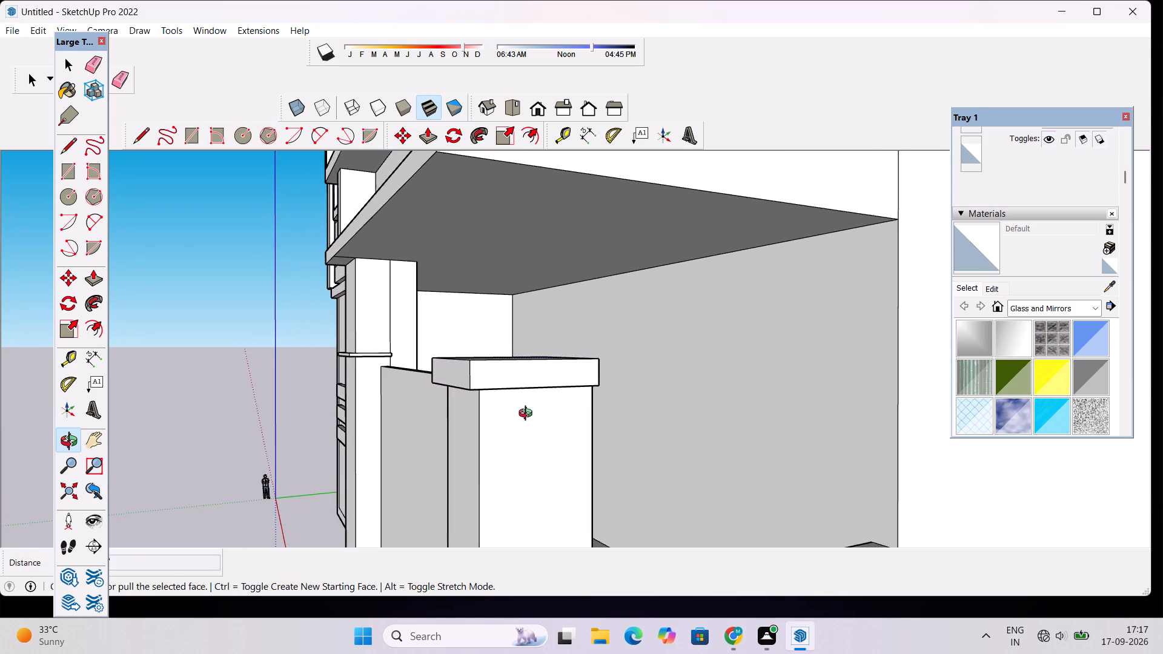
pyautogui.moveTo(528, 415); pyautogui.dragTo(456, 541)
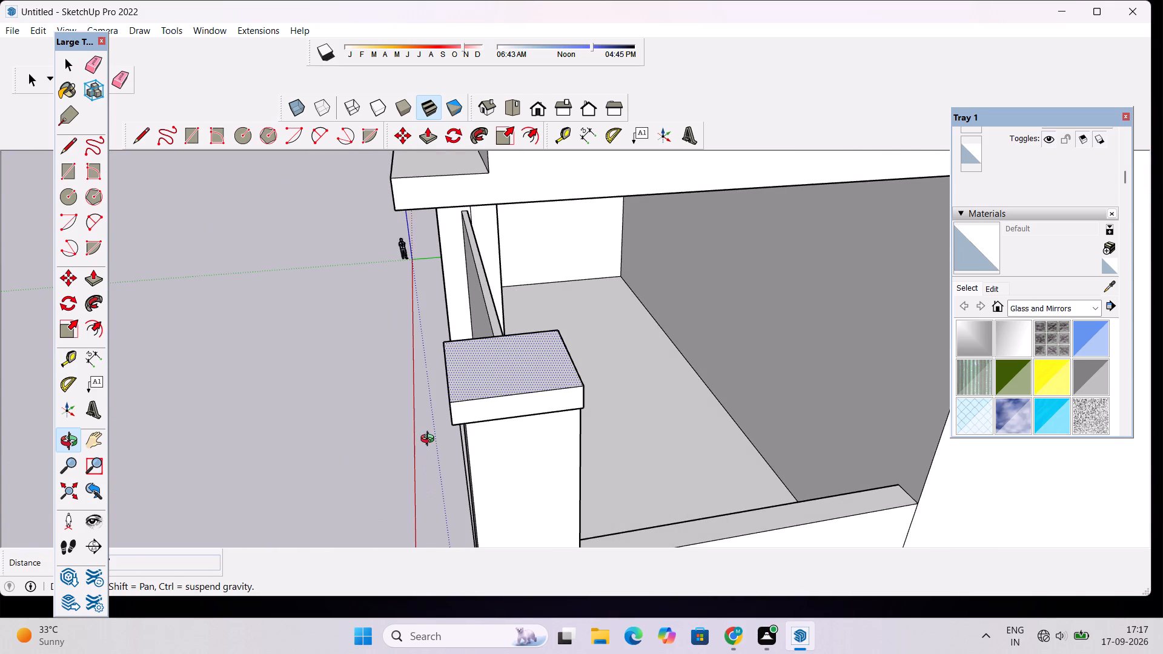
pyautogui.scroll(-4, 430, 441)
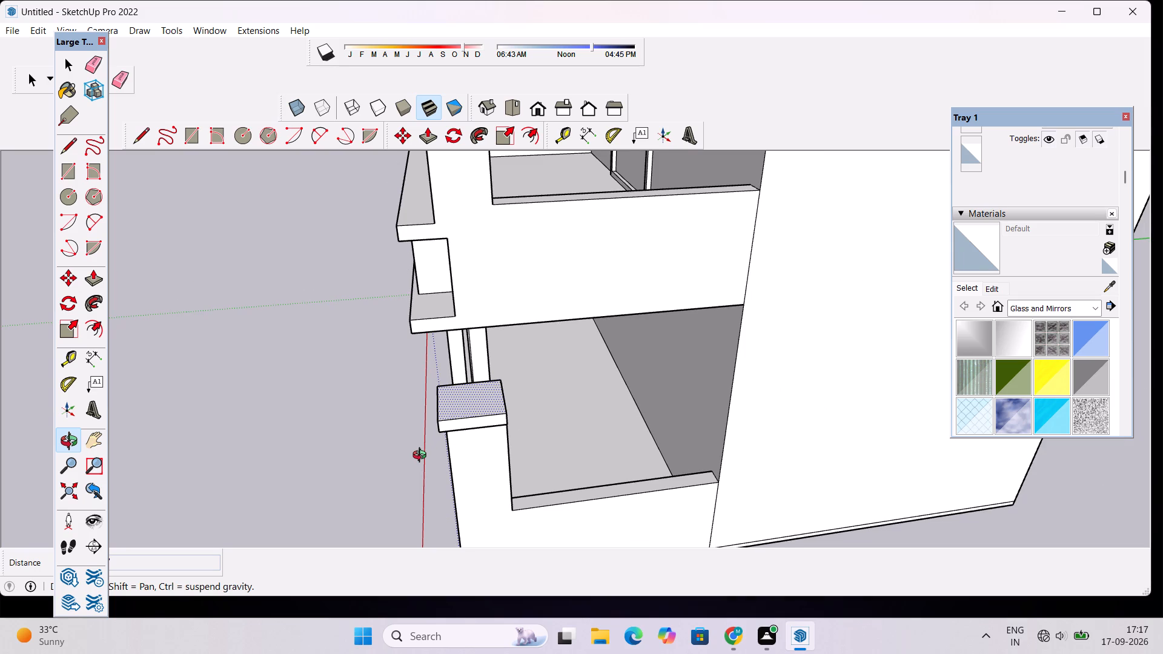
pyautogui.scroll(-1, 422, 457)
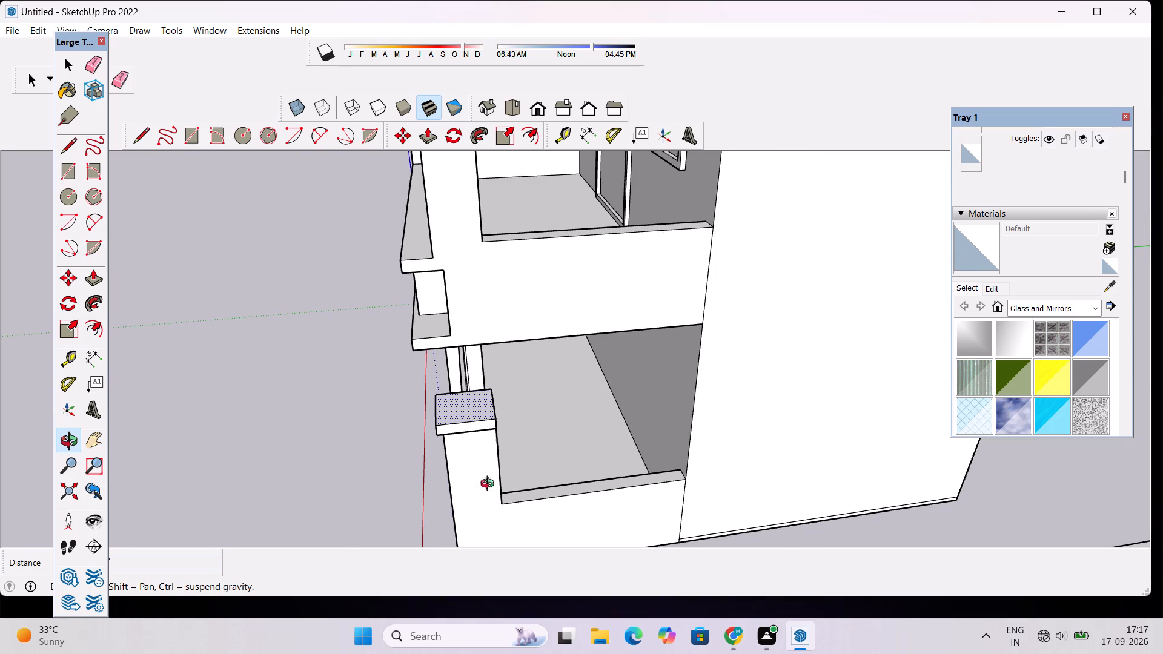
pyautogui.scroll(-1, 522, 443)
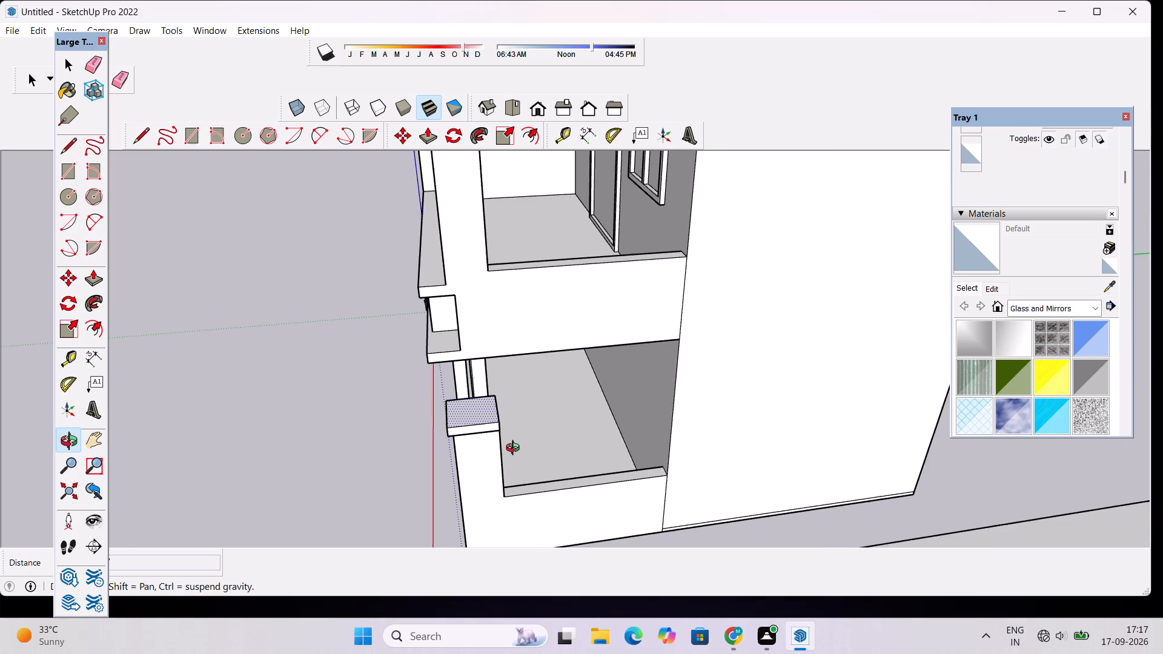
pyautogui.scroll(1, 13, 543)
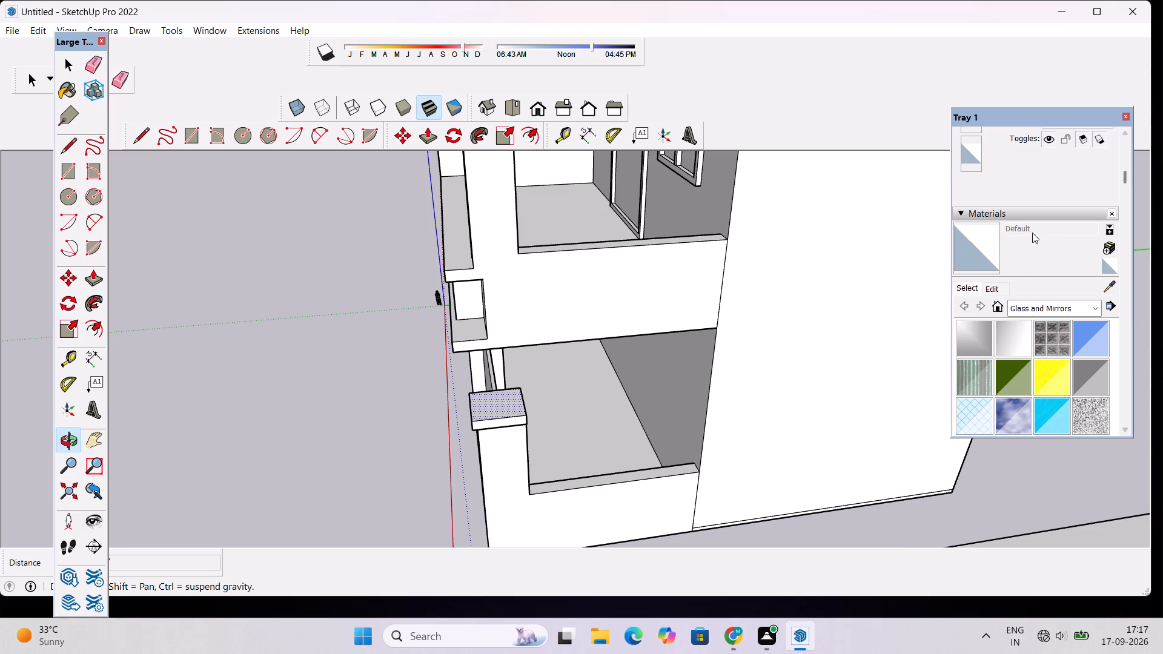
pyautogui.scroll(-4, 429, 306)
pyautogui.moveTo(459, 324); pyautogui.dragTo(688, 277)
pyautogui.moveTo(639, 335); pyautogui.dragTo(789, 385)
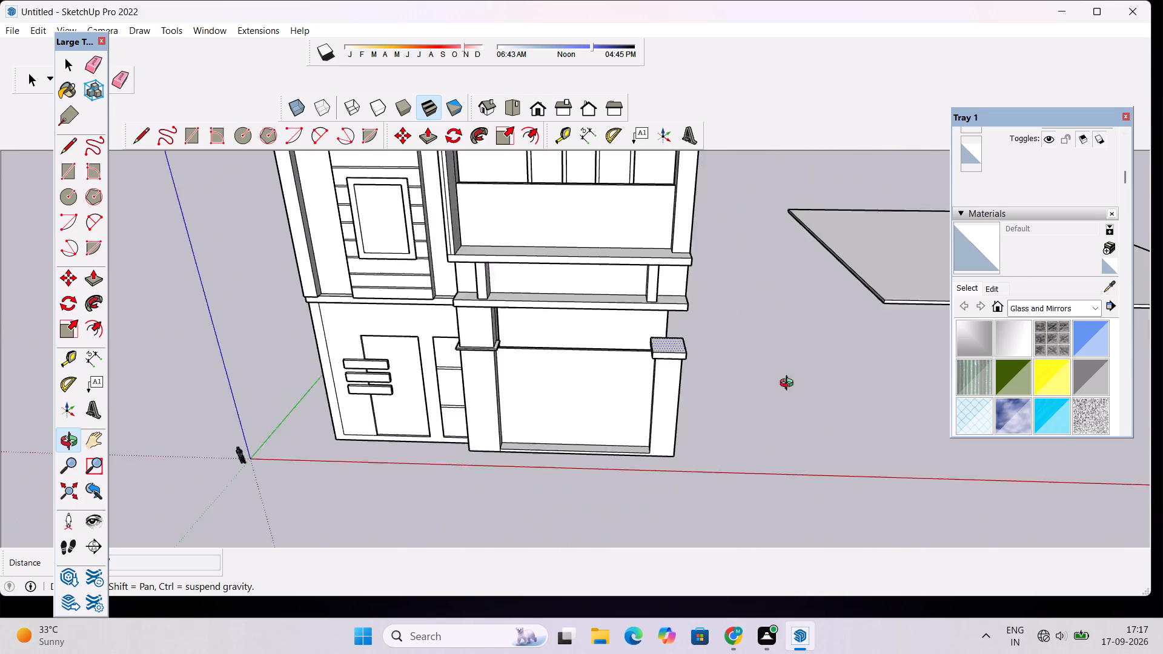
pyautogui.moveTo(789, 385); pyautogui.dragTo(809, 388)
pyautogui.moveTo(742, 408); pyautogui.dragTo(531, 373)
pyautogui.scroll(-1, 451, 358)
pyautogui.moveTo(414, 402); pyautogui.dragTo(387, 369)
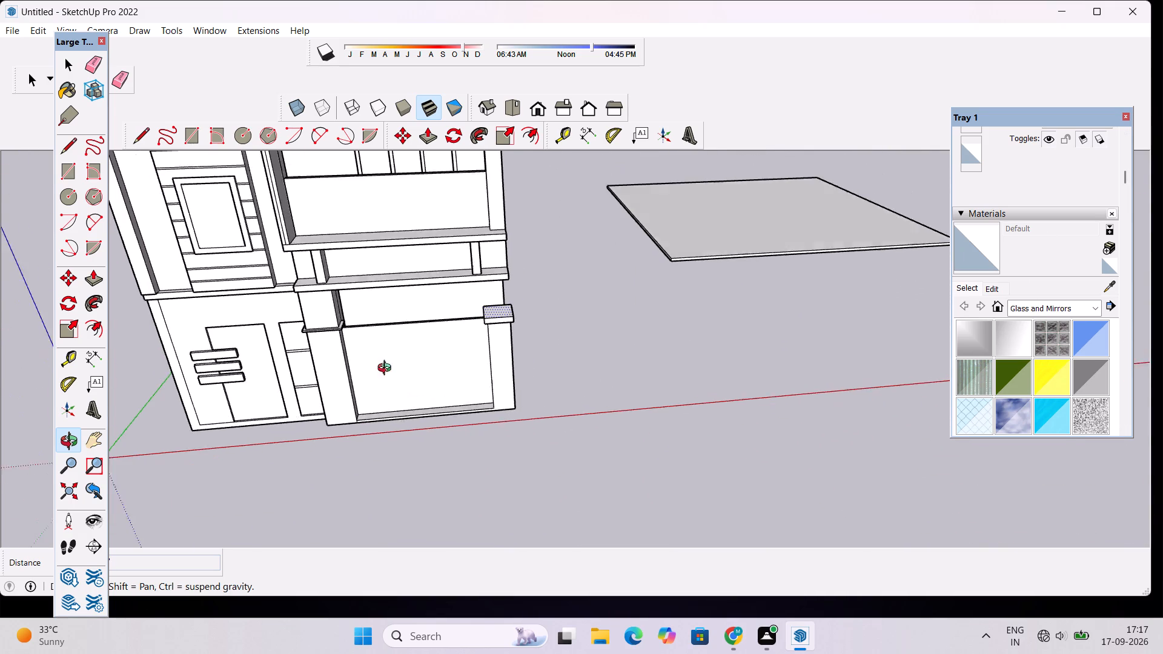
pyautogui.moveTo(387, 369); pyautogui.dragTo(354, 326)
pyautogui.scroll(3, 354, 322)
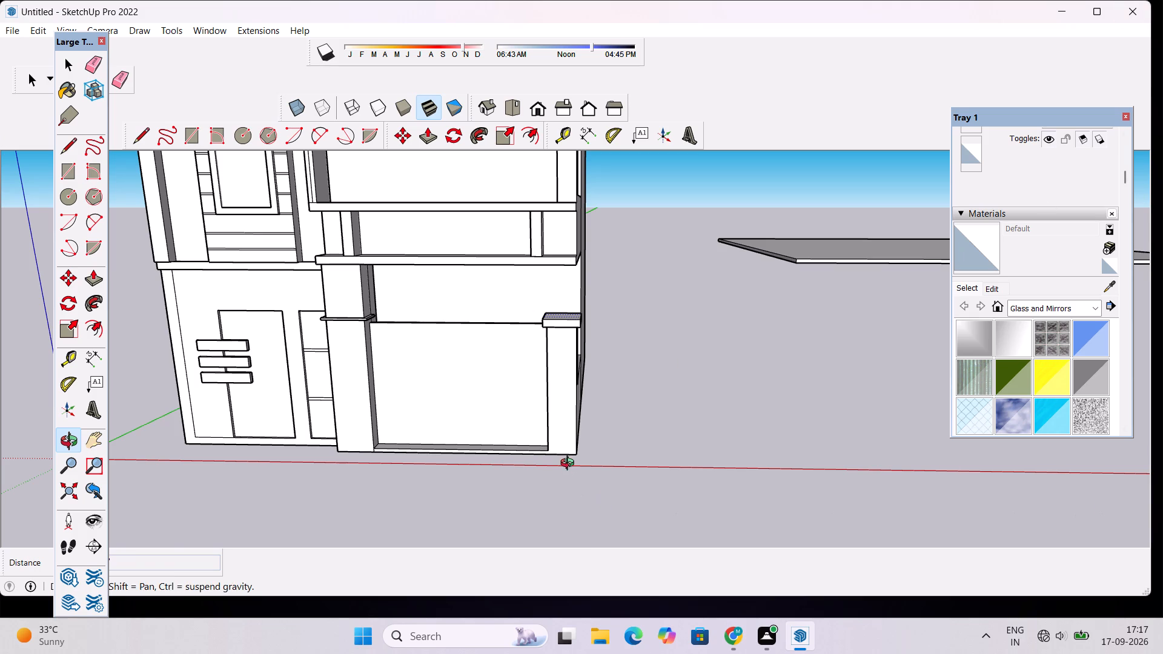
pyautogui.scroll(-2, 561, 443)
pyautogui.moveTo(526, 441); pyautogui.dragTo(522, 479)
pyautogui.scroll(8, 417, 415)
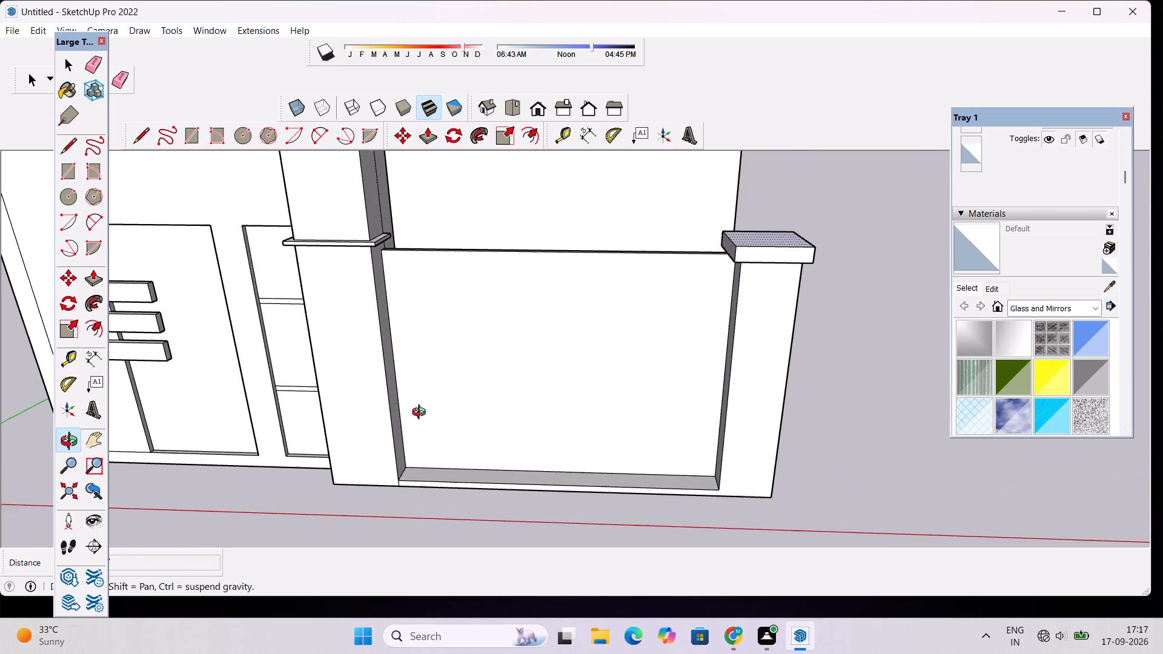
pyautogui.moveTo(466, 440); pyautogui.dragTo(456, 438)
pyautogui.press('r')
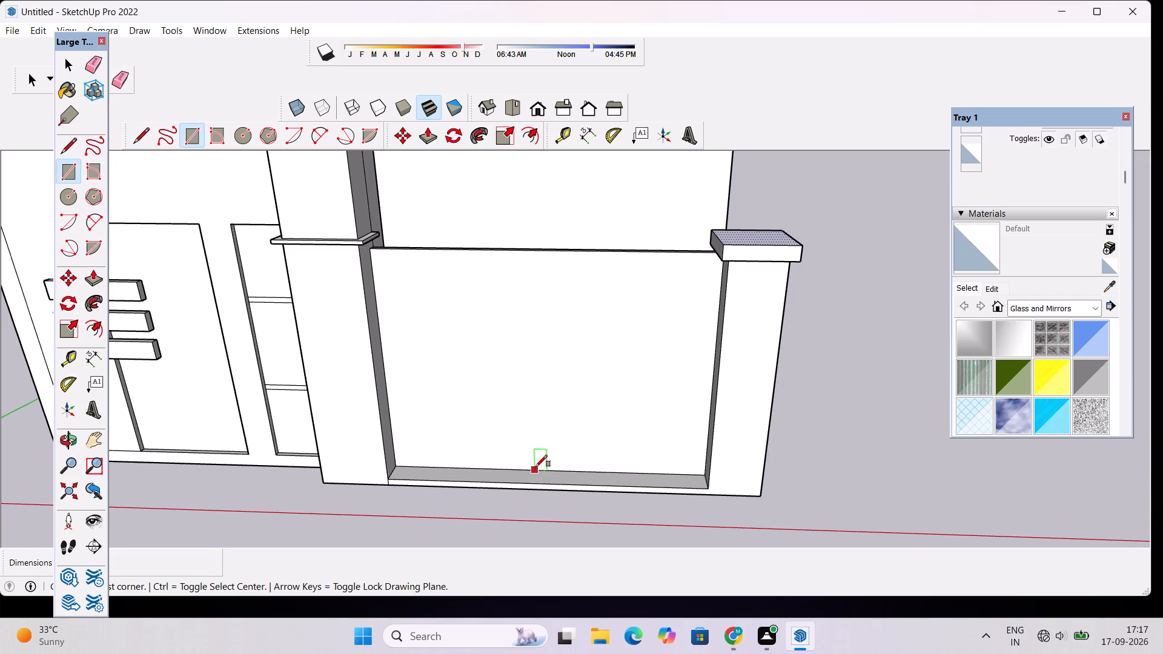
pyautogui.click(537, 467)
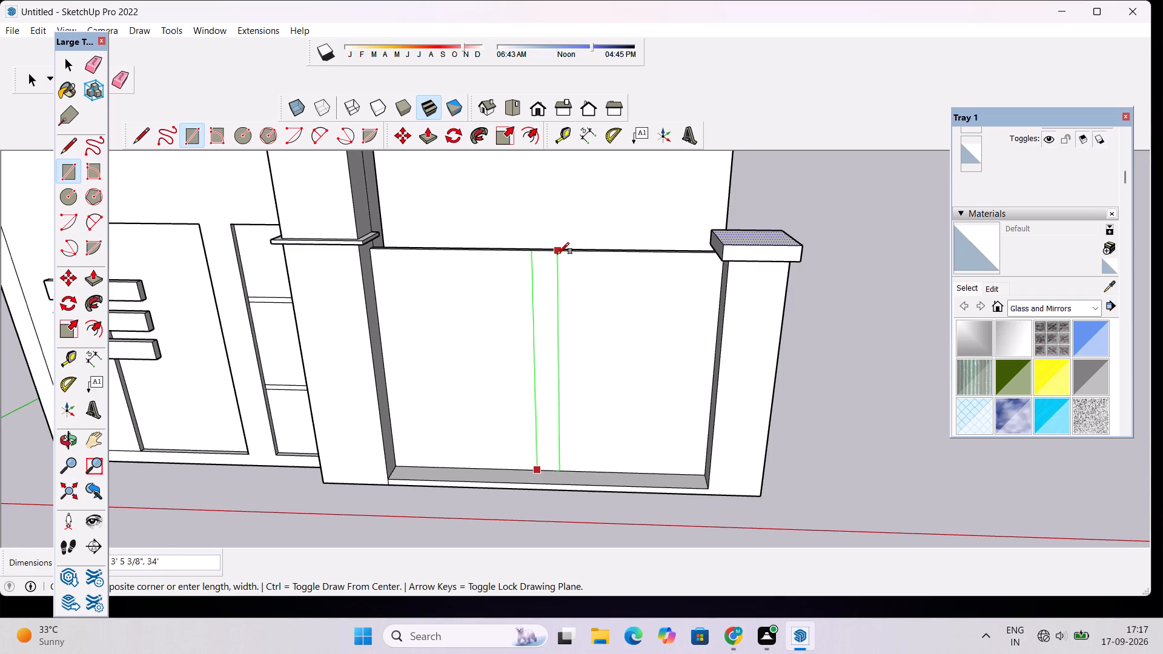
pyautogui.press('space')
# Draw a narrow vertical rectangle about 1' 5 3/16" by 34' near the middle of the porch panel, from bottom to top edge.
pyautogui.write('r')
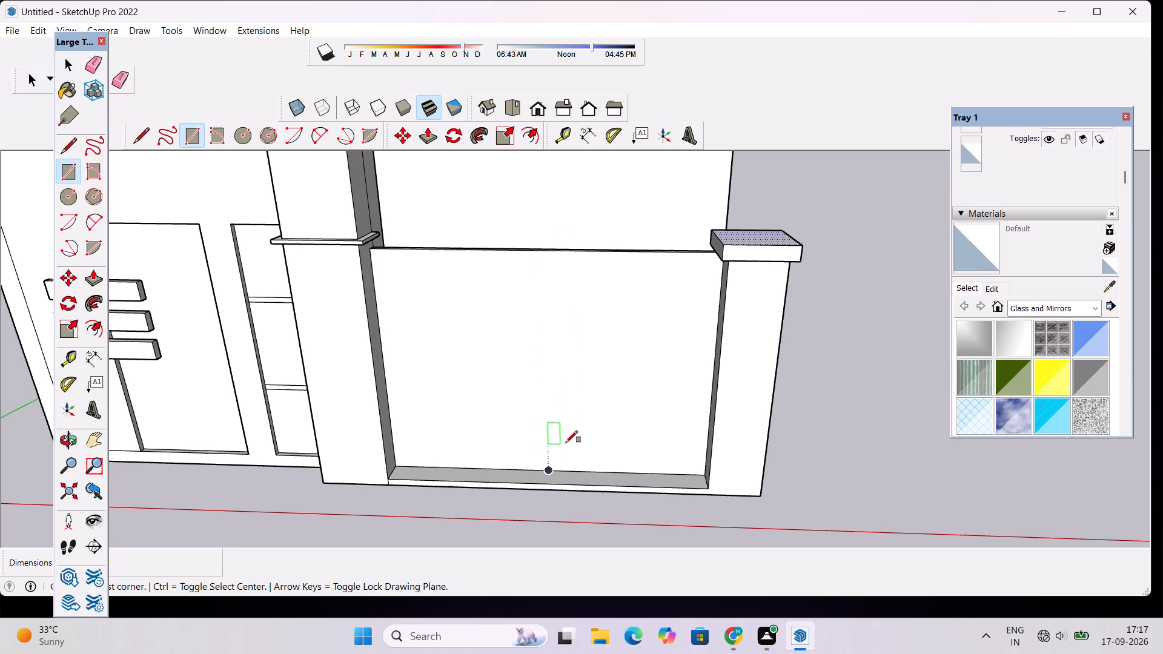
pyautogui.click(539, 469)
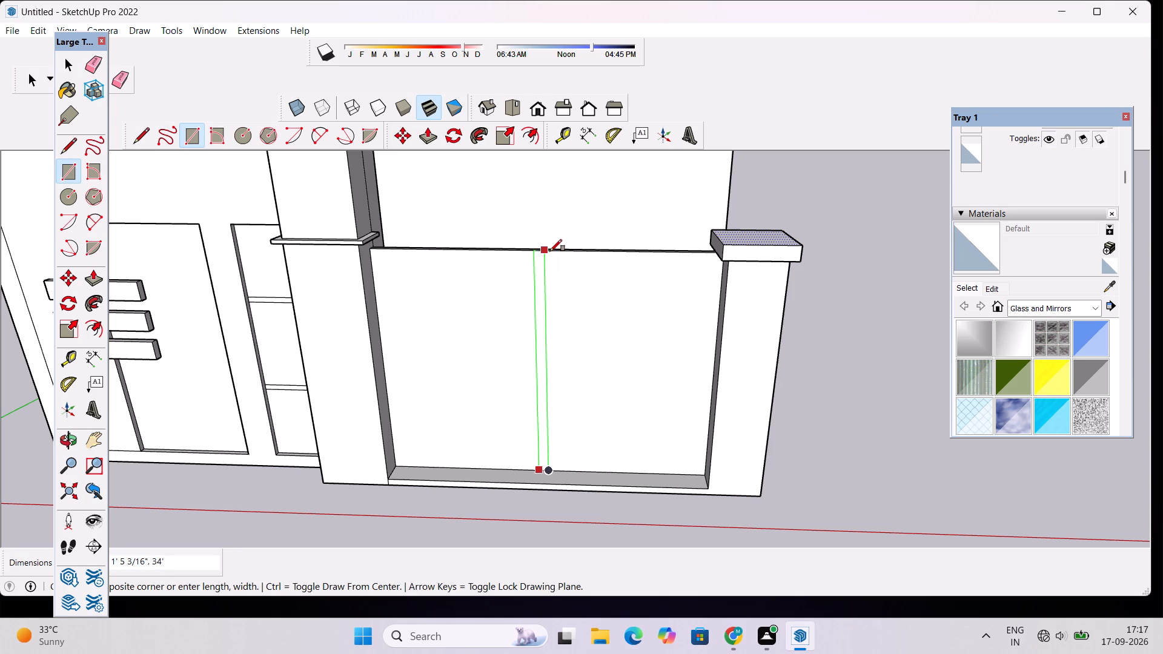
pyautogui.click(550, 251)
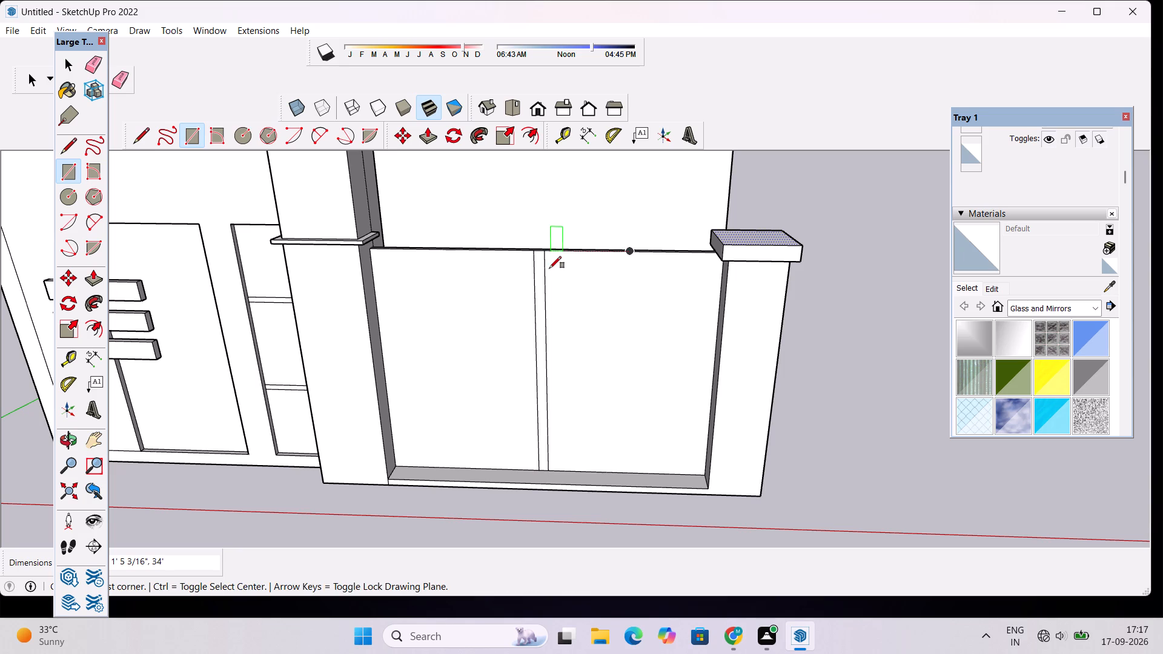
pyautogui.press('space')
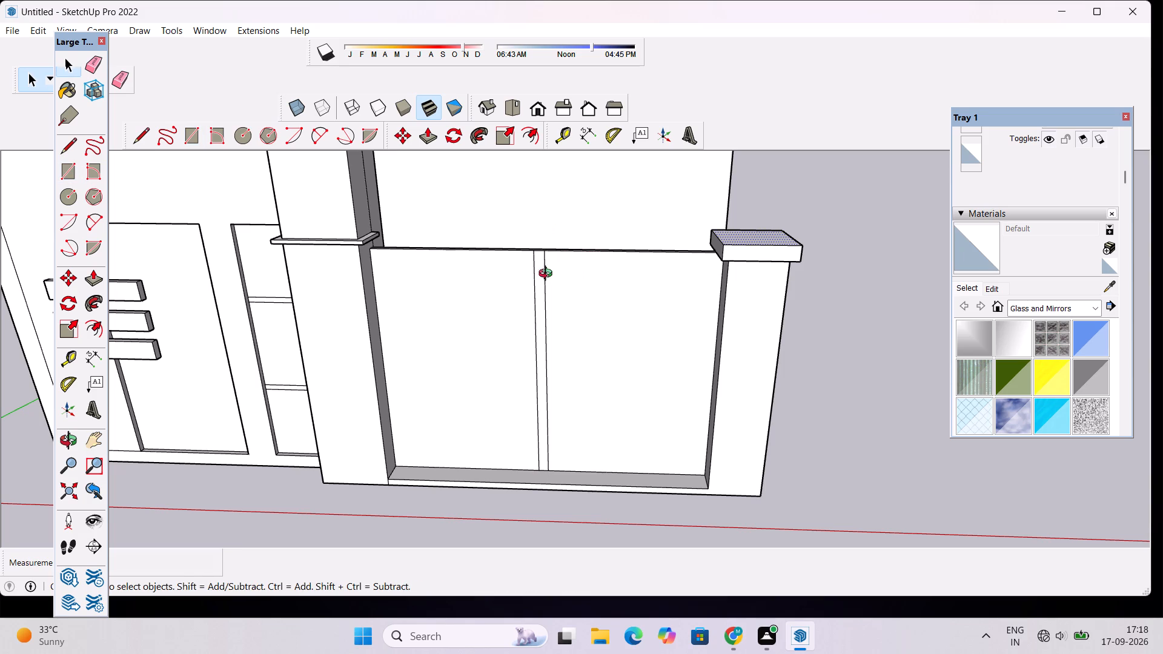
# Draw two horizontal lines across the porch panel's full width, one just below its top edge and one just above its bottom edge.
pyautogui.press('o')
pyautogui.moveTo(551, 412); pyautogui.dragTo(515, 280)
pyautogui.scroll(-3, 513, 289)
pyautogui.moveTo(534, 335); pyautogui.dragTo(594, 398)
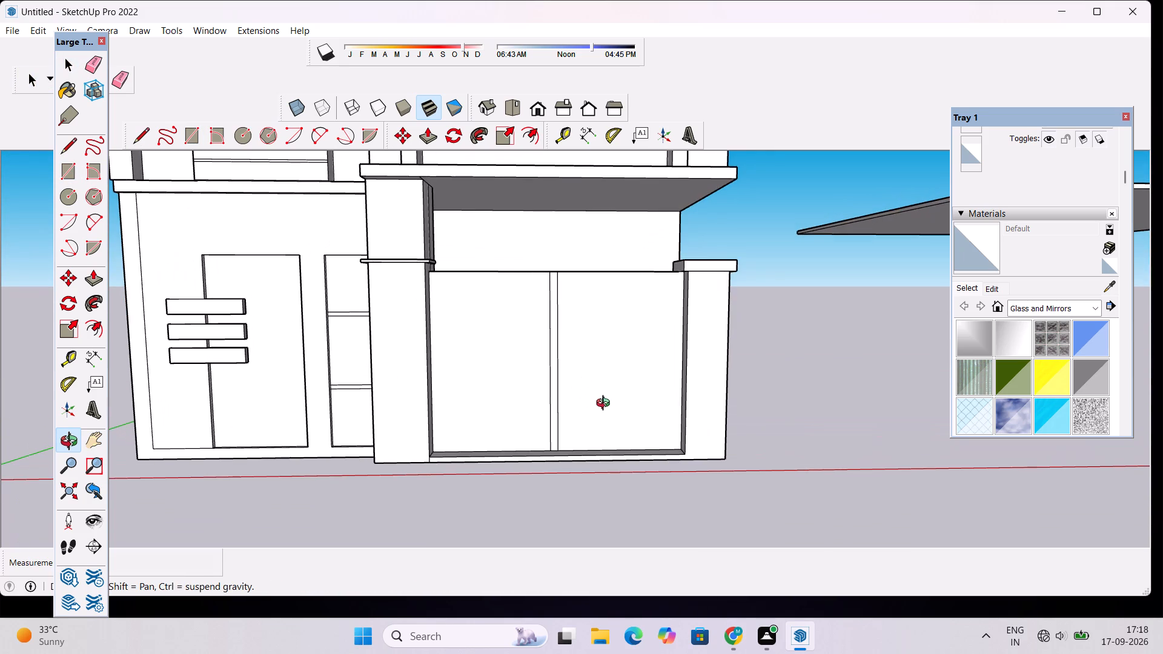
pyautogui.keyDown('shift'); pyautogui.moveTo(606, 405); pyautogui.dragTo(531, 379); pyautogui.keyUp('shift')
pyautogui.scroll(3, 503, 362)
pyautogui.keyDown('shift'); pyautogui.moveTo(503, 362); pyautogui.dragTo(508, 387); pyautogui.keyUp('shift')
pyautogui.scroll(2, 506, 386)
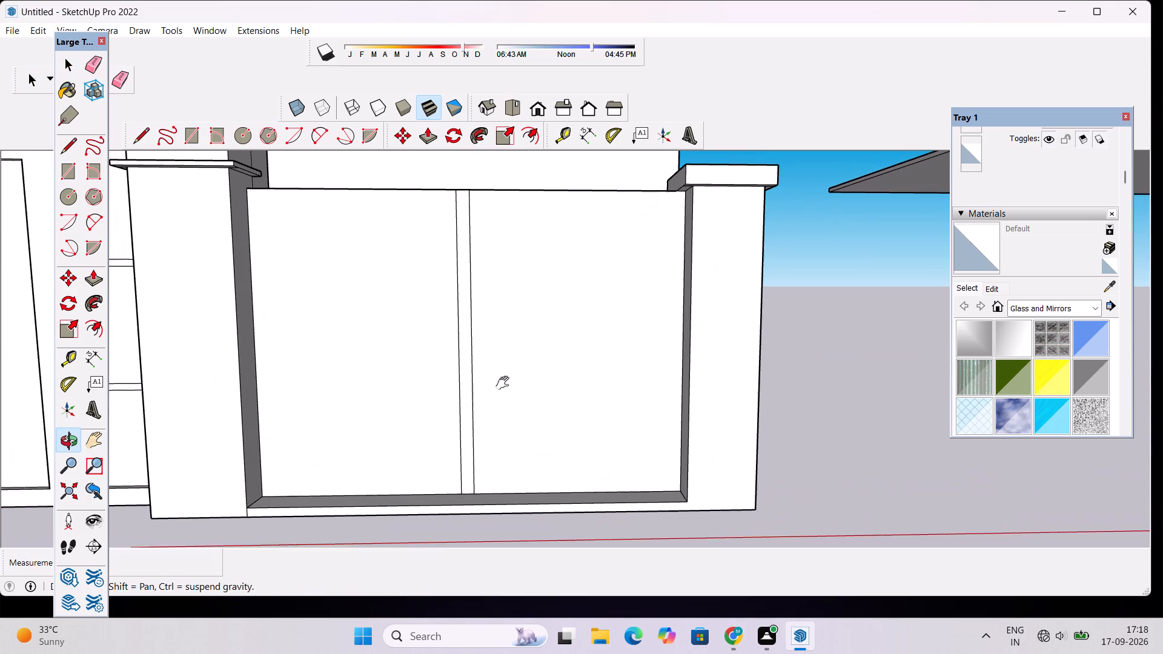
pyautogui.keyDown('shift'); pyautogui.moveTo(505, 380); pyautogui.dragTo(505, 391); pyautogui.keyUp('shift')
pyautogui.scroll(1, 503, 386)
pyautogui.press('l')
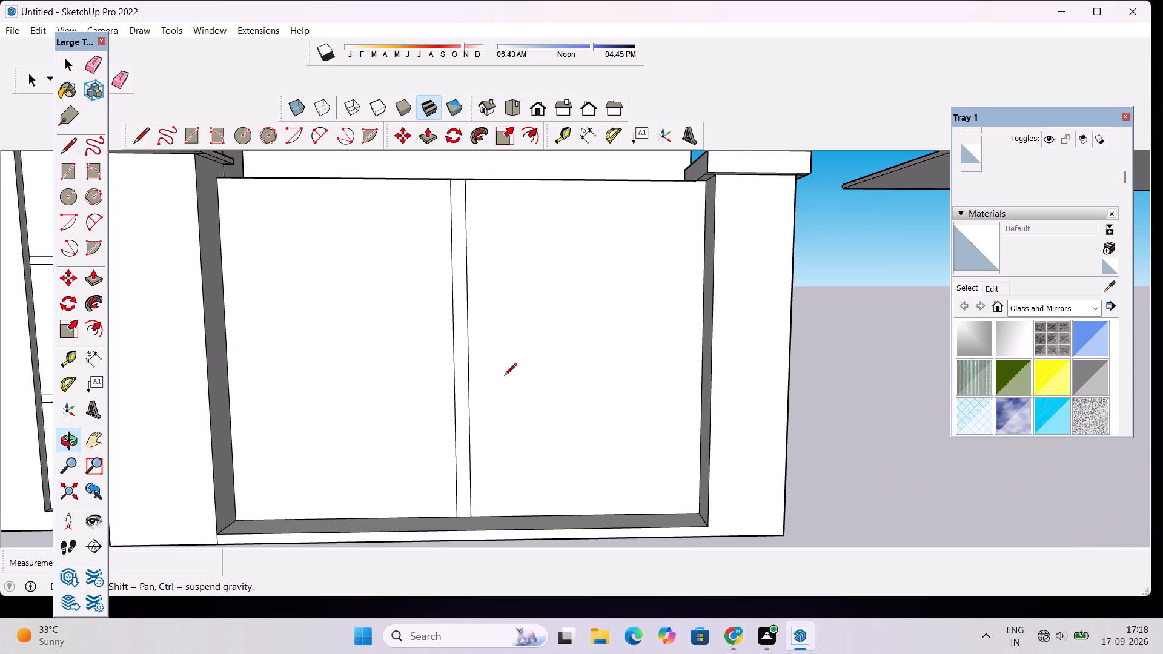
pyautogui.click(217, 194)
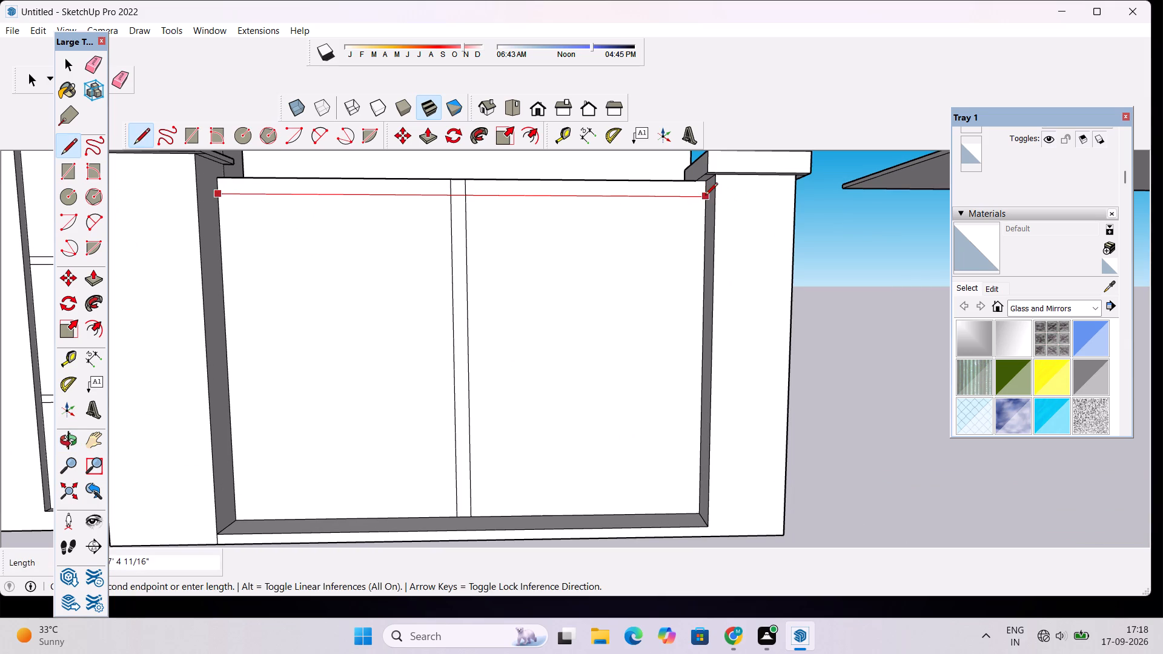
pyautogui.click(705, 196)
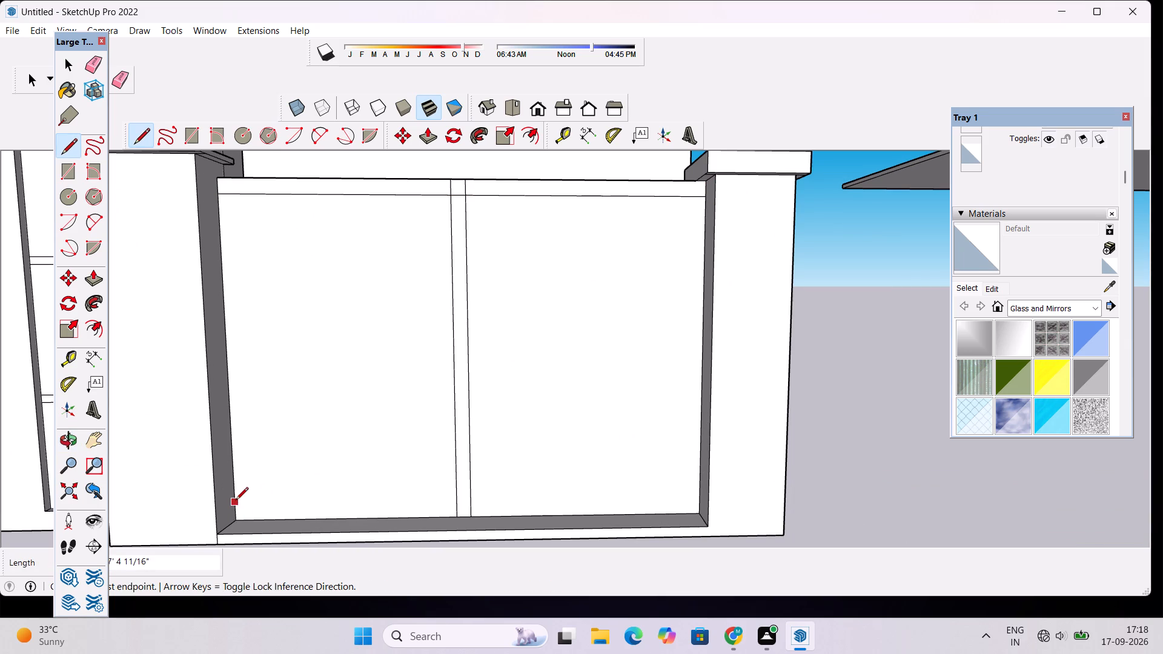
pyautogui.click(236, 503)
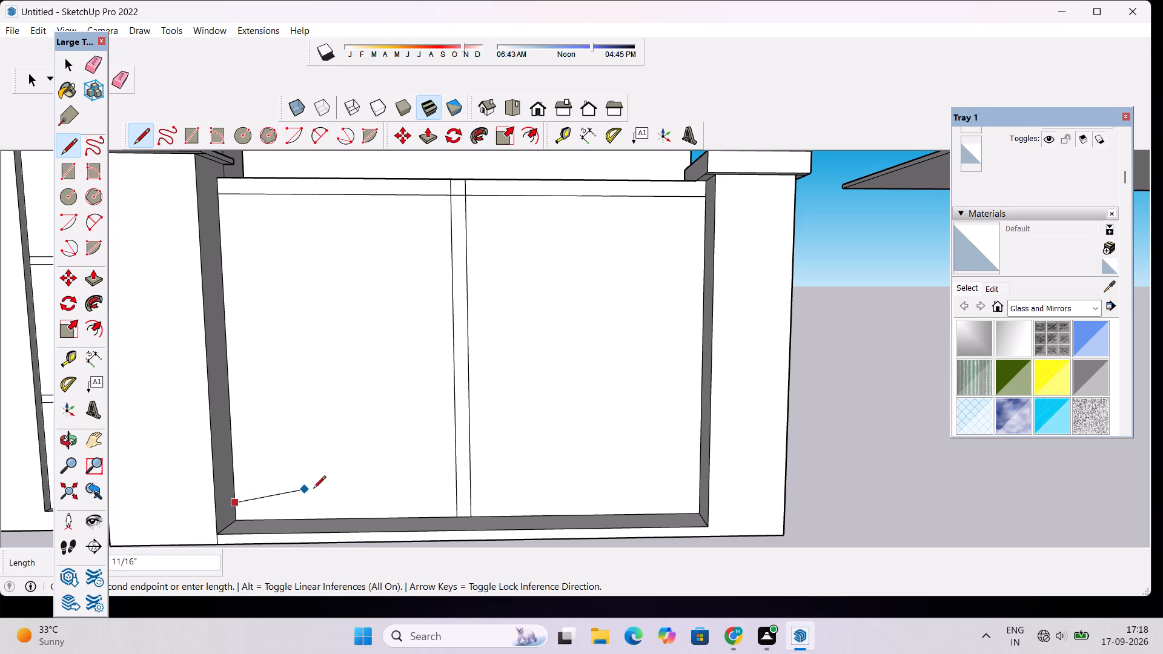
pyautogui.click(701, 494)
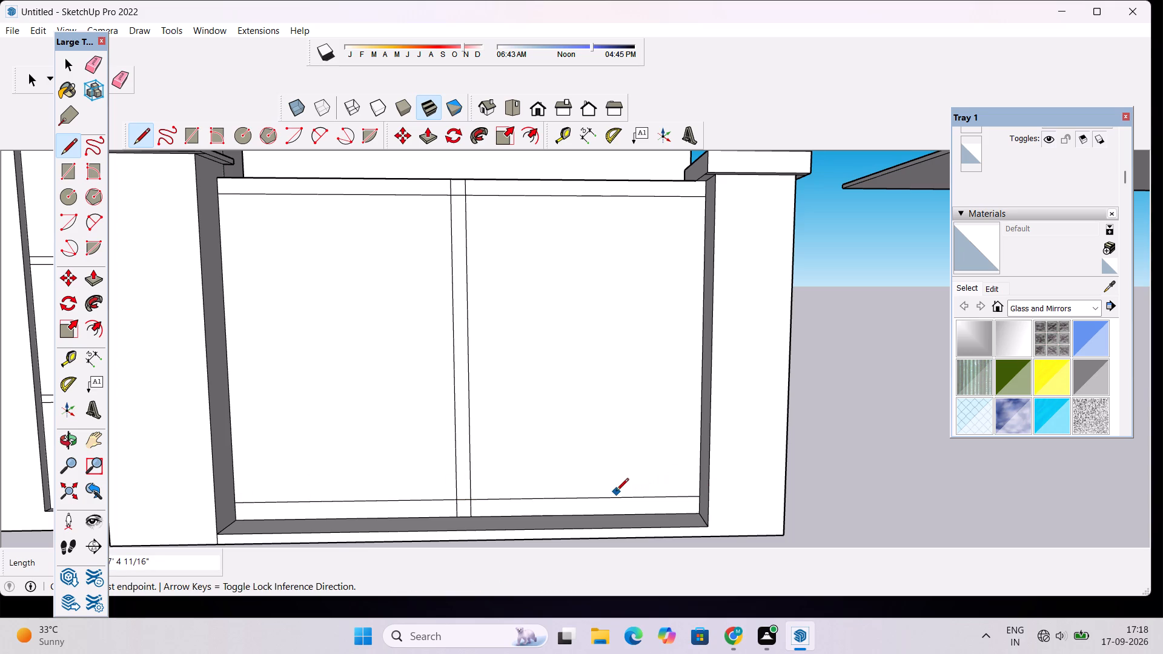
pyautogui.press('space')
# Draw two vertical lines just inside the porch panel's side edges, each joining the lower and upper horizontal lines.
pyautogui.press('l')
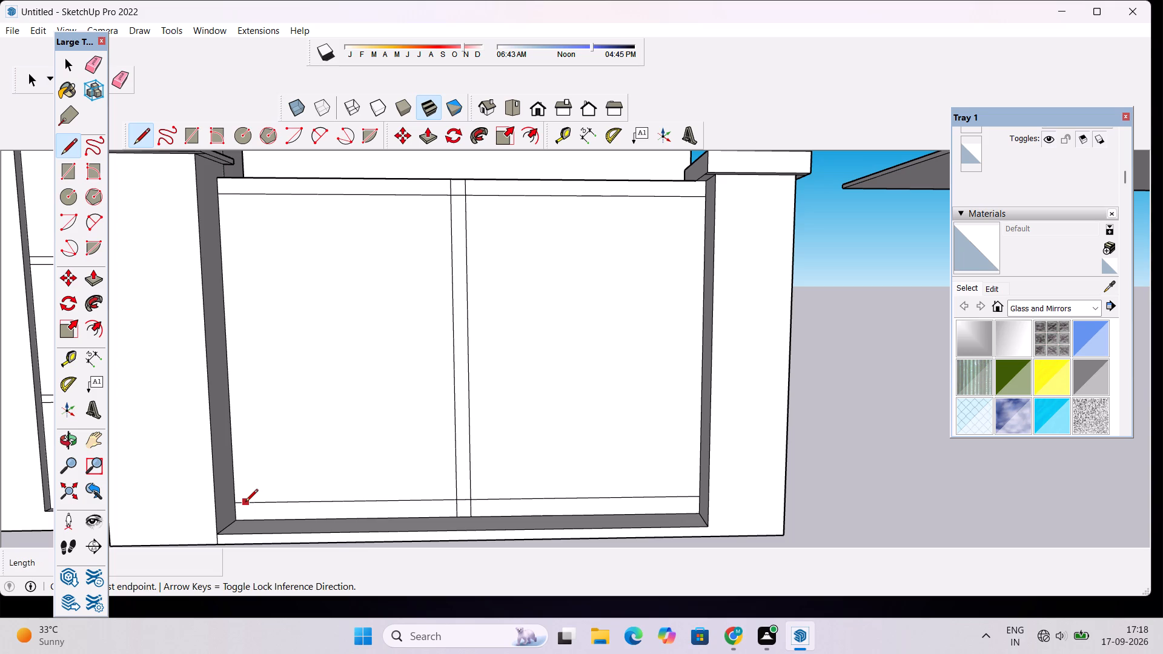
pyautogui.click(250, 503)
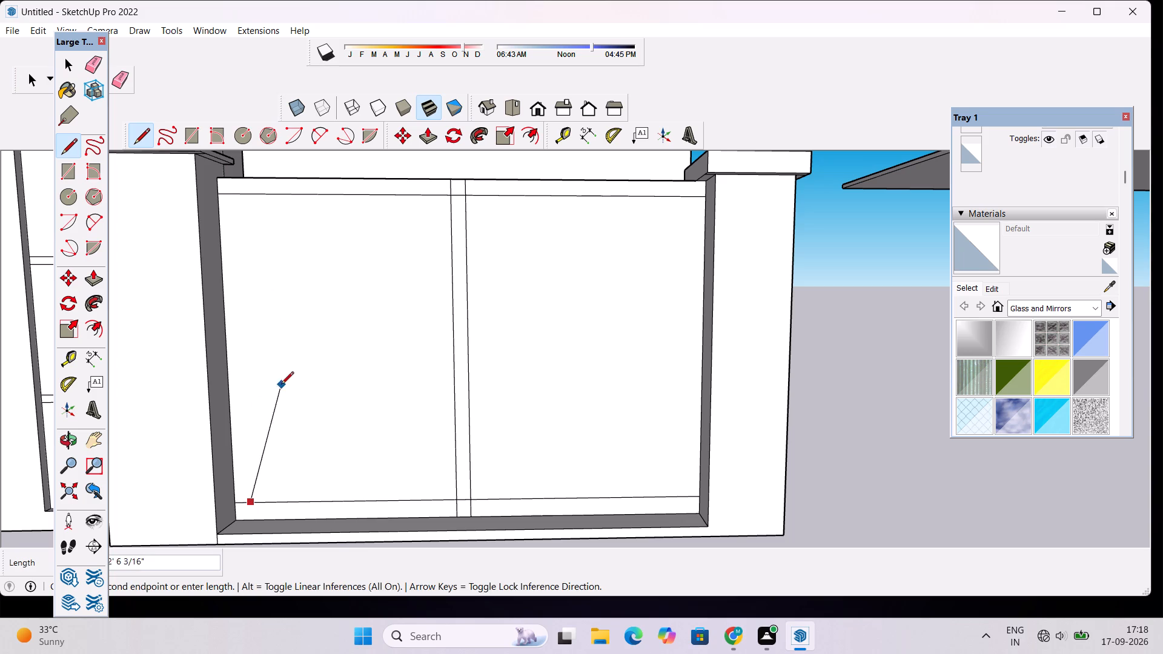
pyautogui.click(234, 193)
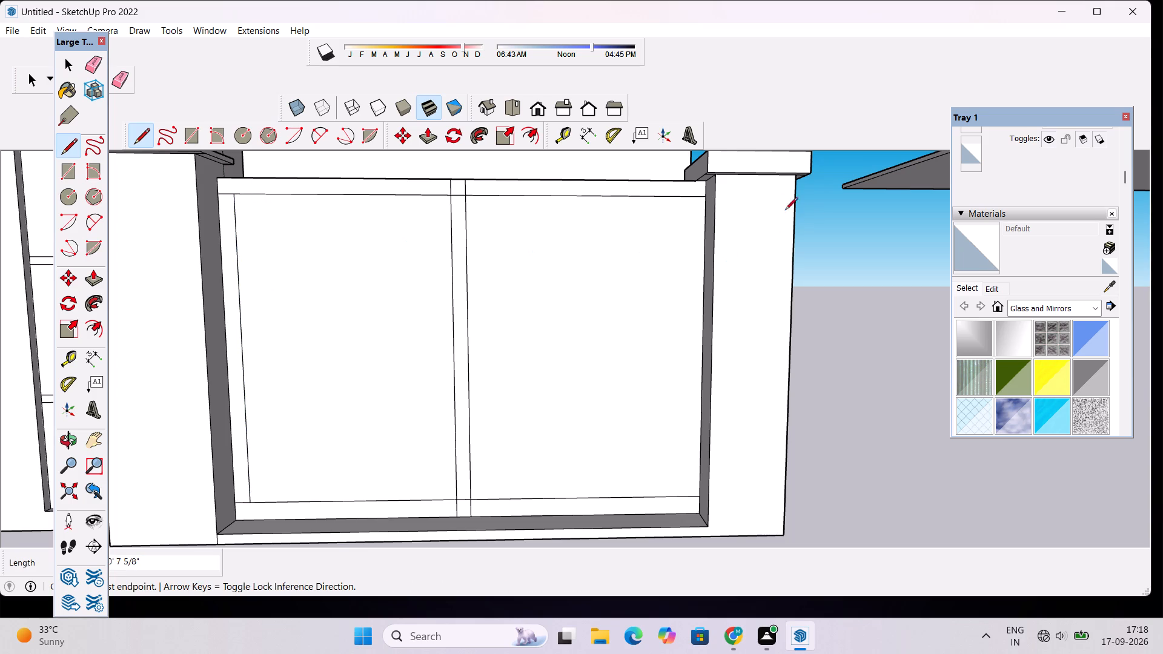
pyautogui.click(686, 199)
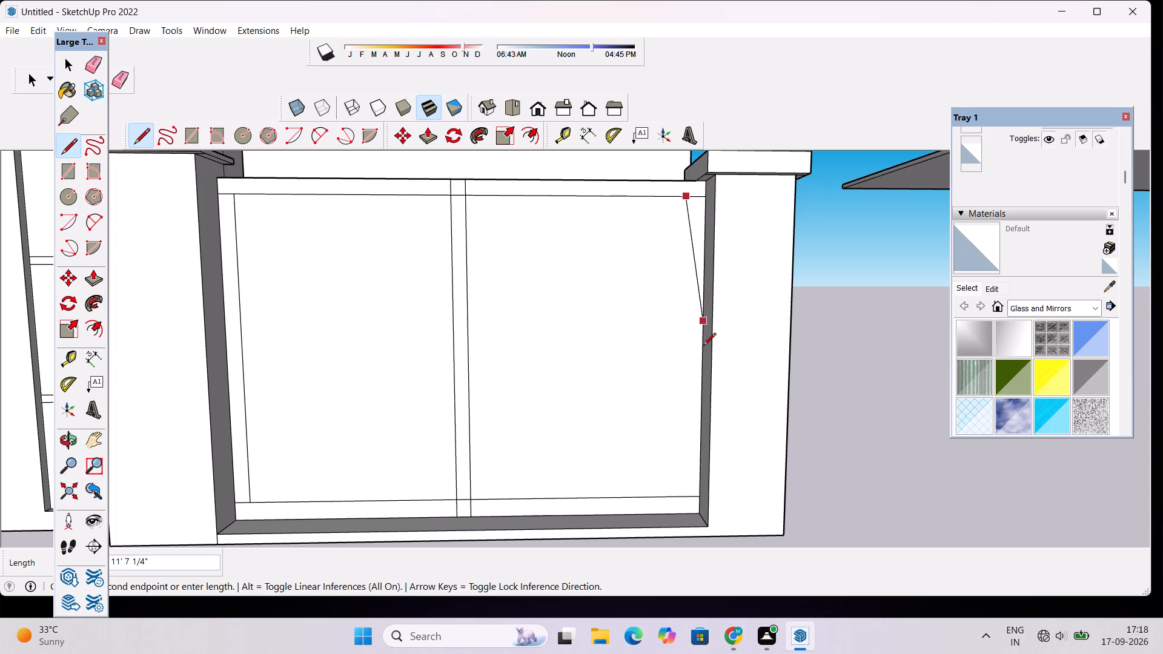
pyautogui.click(681, 499)
pyautogui.hotkey('ctrl', 'z')
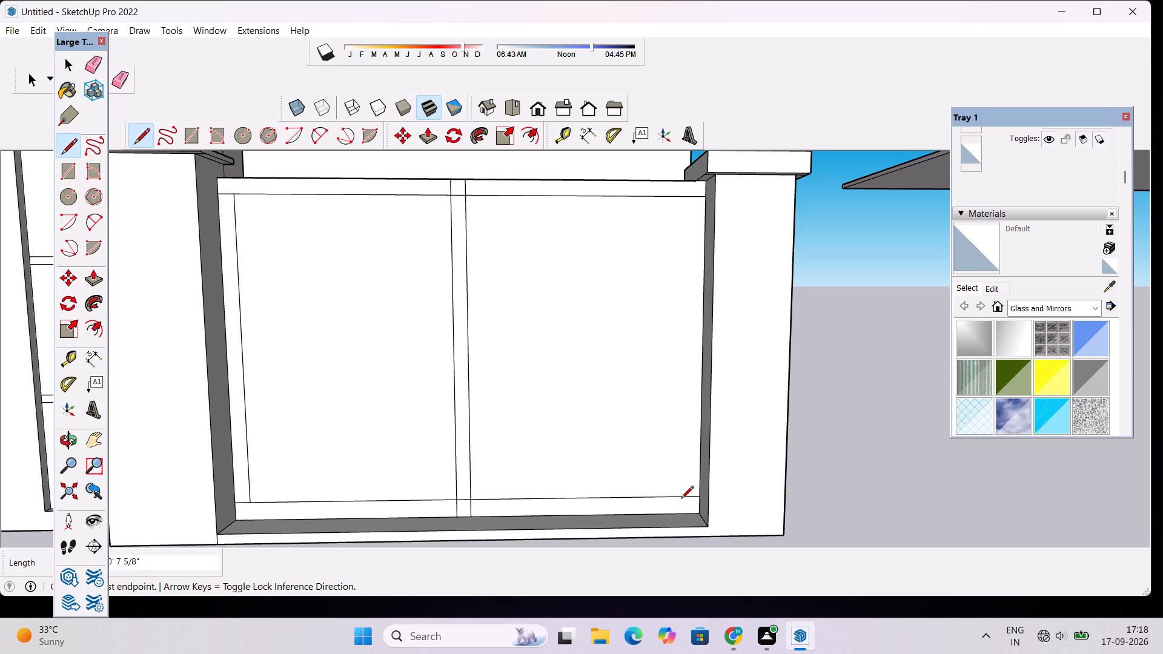
pyautogui.click(690, 496)
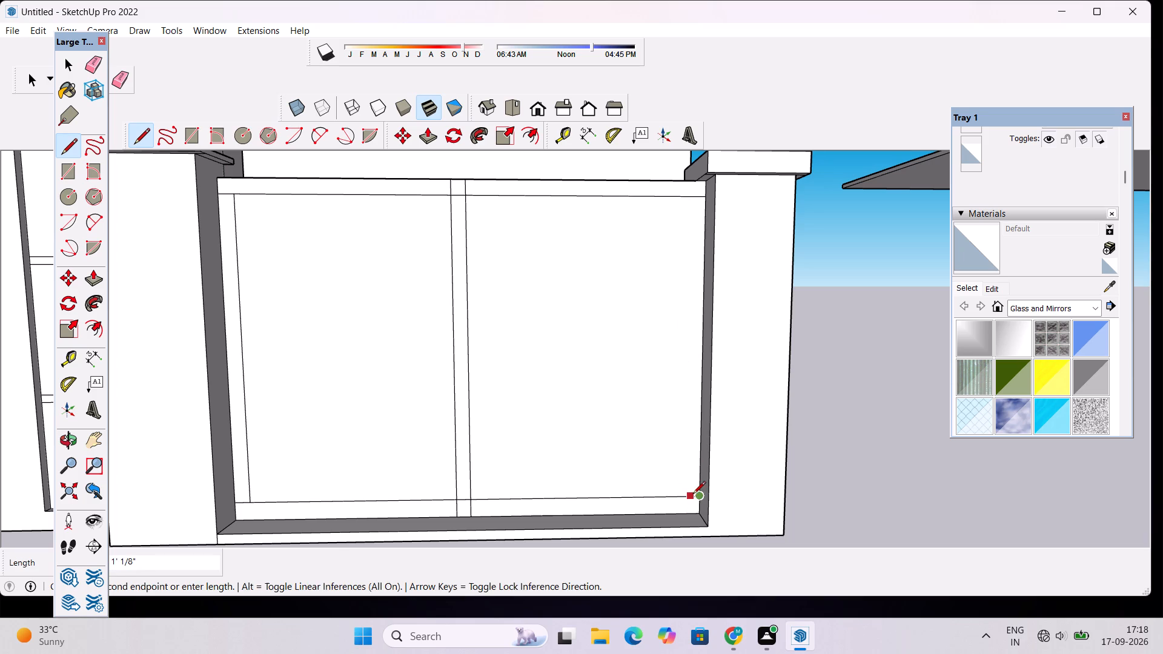
pyautogui.click(695, 199)
pyautogui.press('space')
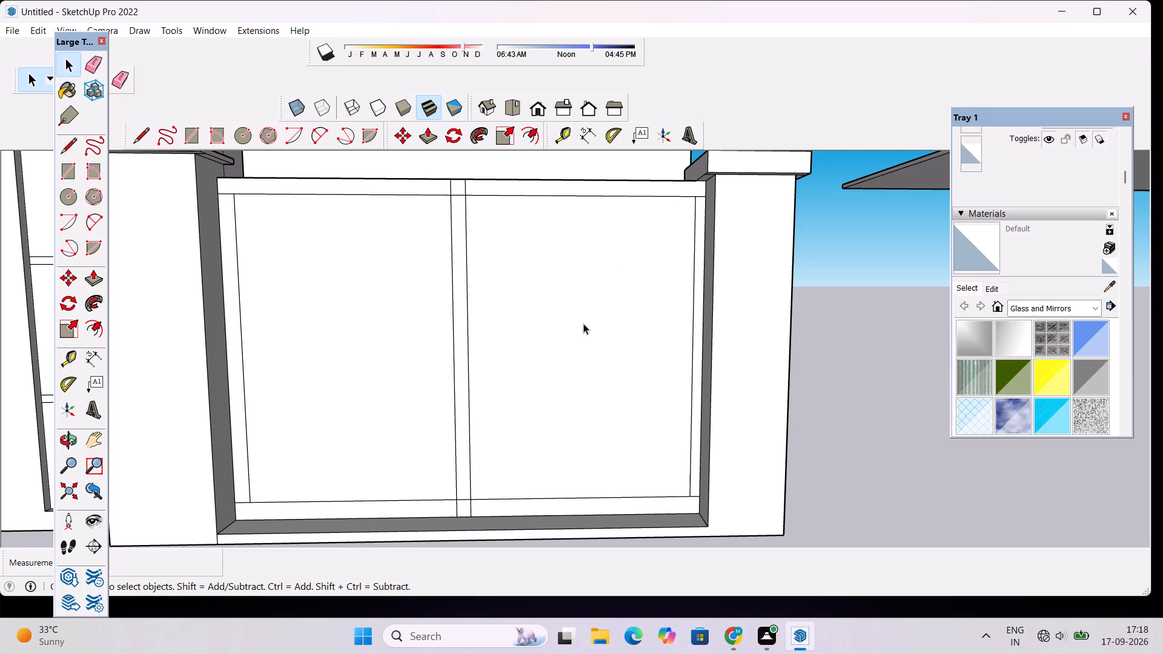
# Examine the porch panel's border lines and central strip from the front, both up close and with the surrounding facade.
pyautogui.press('o')
pyautogui.keyDown('shift'); pyautogui.moveTo(636, 354); pyautogui.dragTo(563, 353); pyautogui.keyUp('shift')
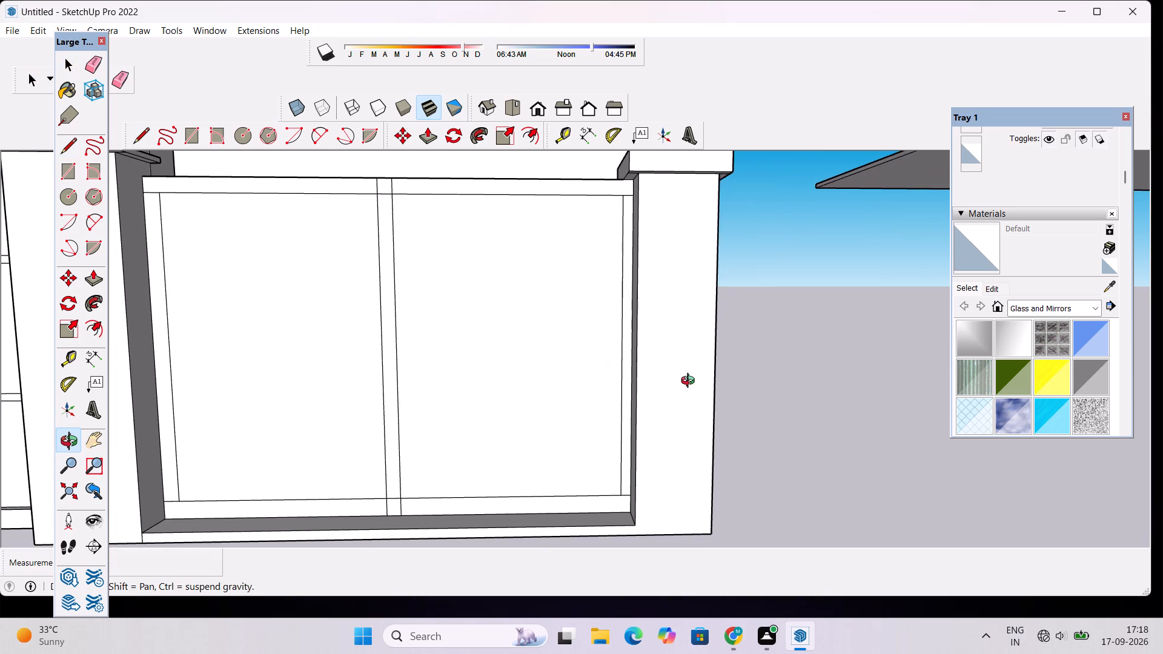
pyautogui.moveTo(691, 382); pyautogui.dragTo(652, 385)
pyautogui.moveTo(574, 372); pyautogui.dragTo(623, 377)
pyautogui.keyDown('shift'); pyautogui.moveTo(595, 366); pyautogui.dragTo(674, 381); pyautogui.keyUp('shift')
pyautogui.keyDown('shift'); pyautogui.moveTo(671, 390); pyautogui.dragTo(649, 396); pyautogui.keyUp('shift')
pyautogui.moveTo(654, 384); pyautogui.dragTo(638, 387)
pyautogui.keyDown('shift'); pyautogui.moveTo(601, 385); pyautogui.dragTo(650, 407); pyautogui.keyUp('shift')
pyautogui.scroll(-3, 597, 386)
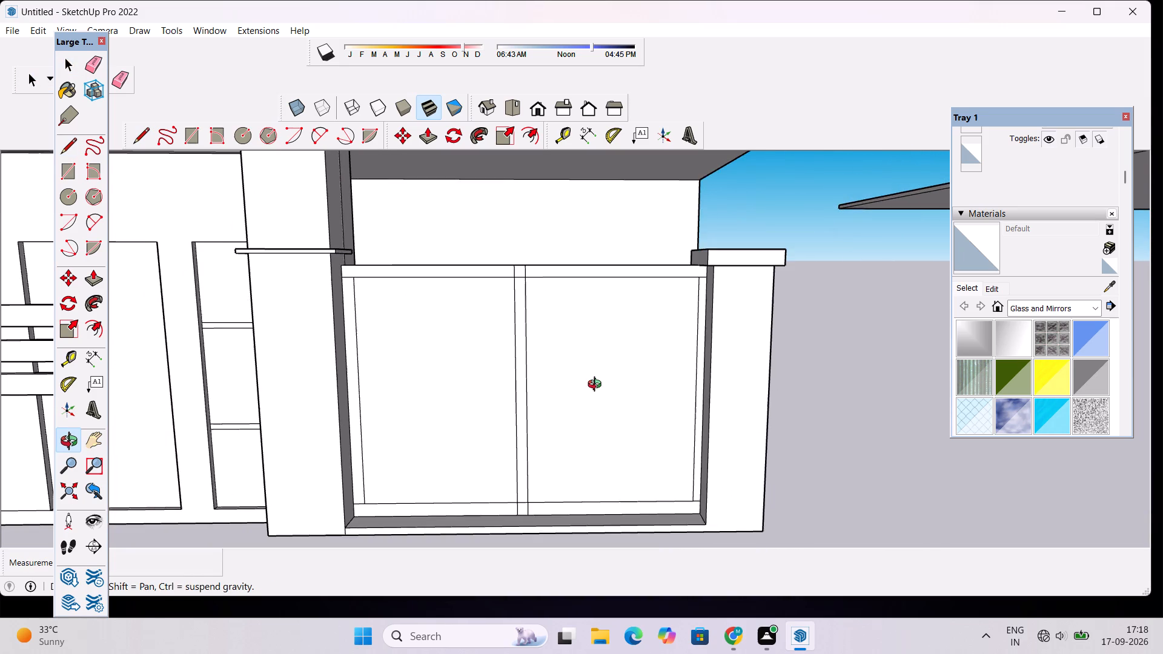
pyautogui.moveTo(594, 390); pyautogui.dragTo(568, 386)
pyautogui.scroll(2, 508, 292)
pyautogui.moveTo(515, 324); pyautogui.dragTo(522, 338)
pyautogui.keyDown('shift'); pyautogui.moveTo(522, 339); pyautogui.dragTo(539, 353); pyautogui.keyUp('shift')
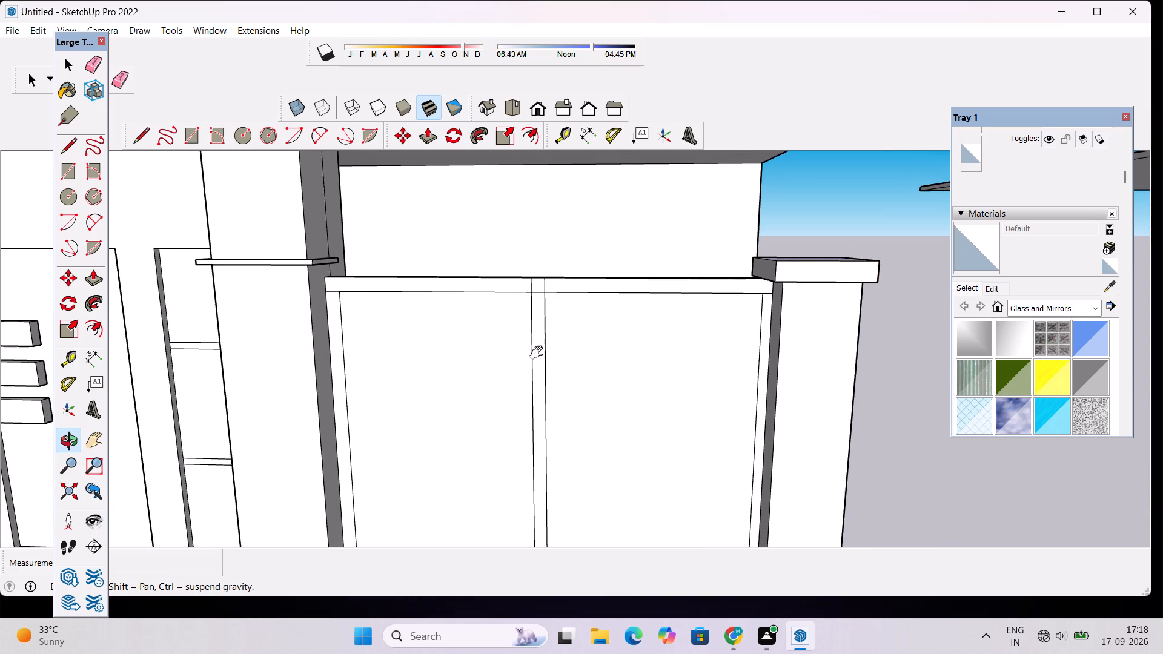
pyautogui.scroll(1, 540, 353)
pyautogui.keyDown('shift'); pyautogui.click(549, 352); pyautogui.keyUp('shift')
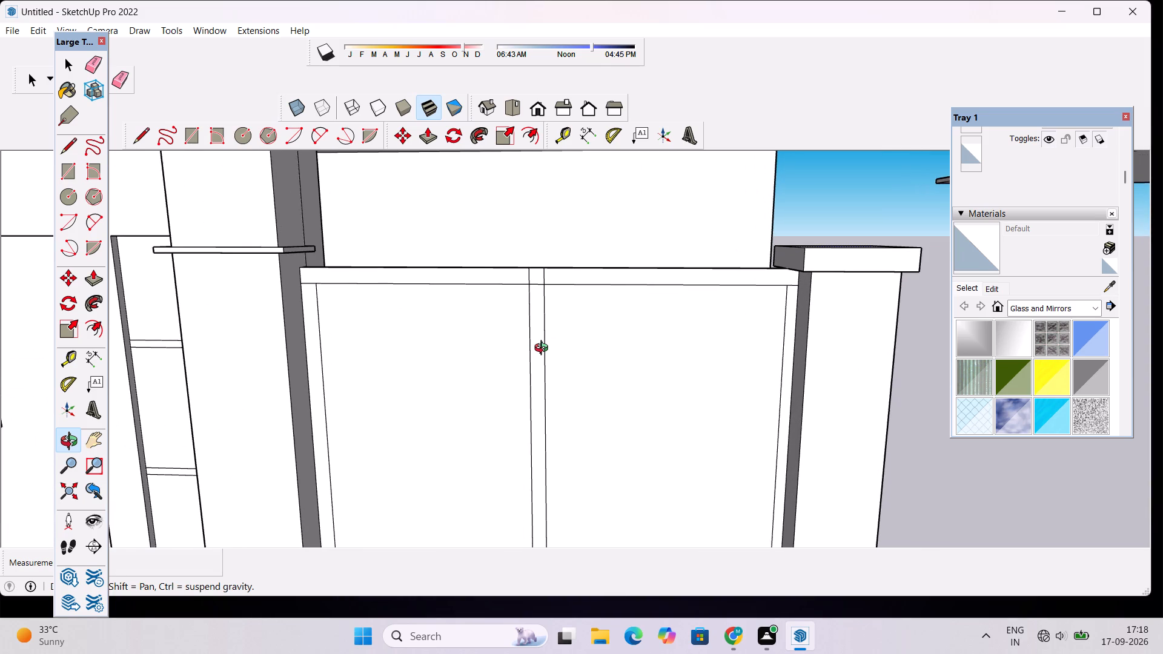
pyautogui.scroll(-4, 543, 346)
pyautogui.moveTo(590, 415); pyautogui.dragTo(587, 375)
pyautogui.moveTo(567, 386); pyautogui.dragTo(591, 387)
pyautogui.click(595, 393)
pyautogui.moveTo(589, 378); pyautogui.dragTo(589, 390)
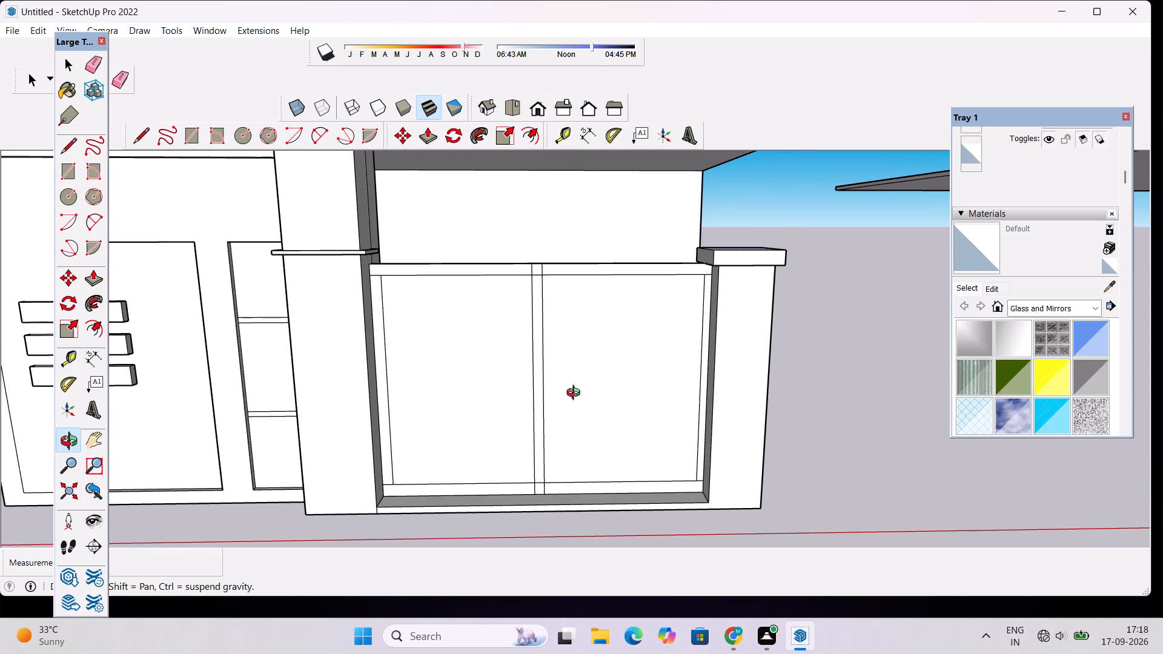
pyautogui.scroll(-4, 592, 322)
pyautogui.scroll(2, 591, 337)
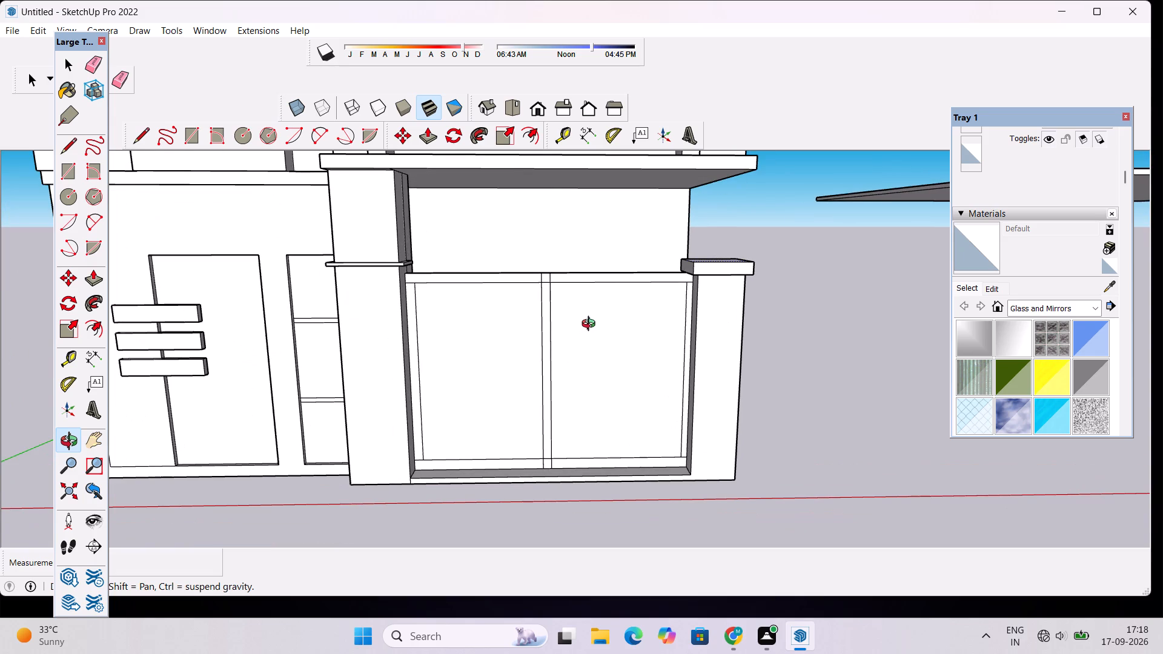
pyautogui.moveTo(601, 376); pyautogui.dragTo(597, 351)
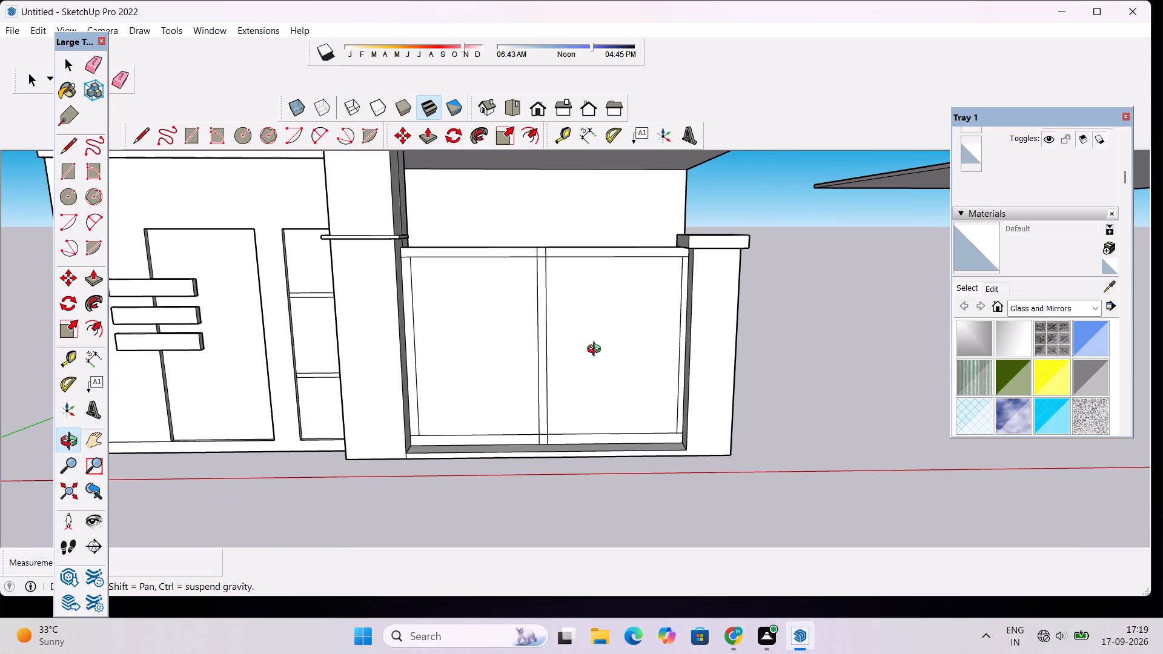
pyautogui.keyDown('shift'); pyautogui.moveTo(606, 371); pyautogui.dragTo(605, 396); pyautogui.keyUp('shift')
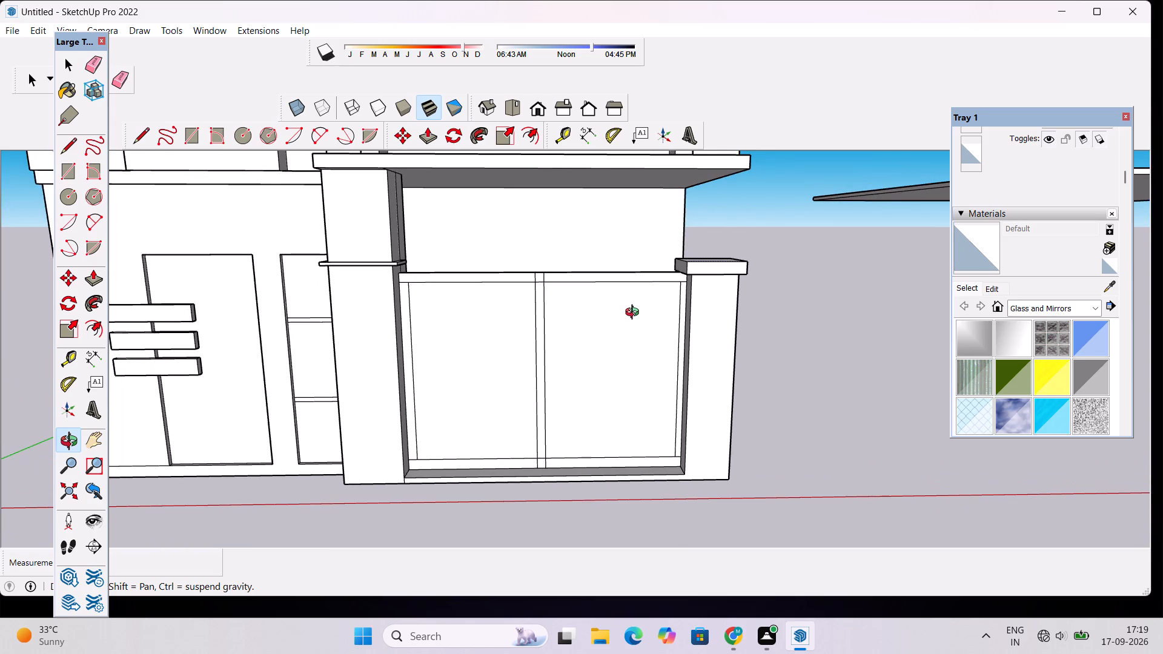
pyautogui.scroll(-3, 635, 314)
pyautogui.scroll(6, 638, 332)
# Examine the porch panel and corner pier from an oblique angle, from the front and along the panel's bottom edge.
pyautogui.moveTo(557, 352); pyautogui.dragTo(678, 349)
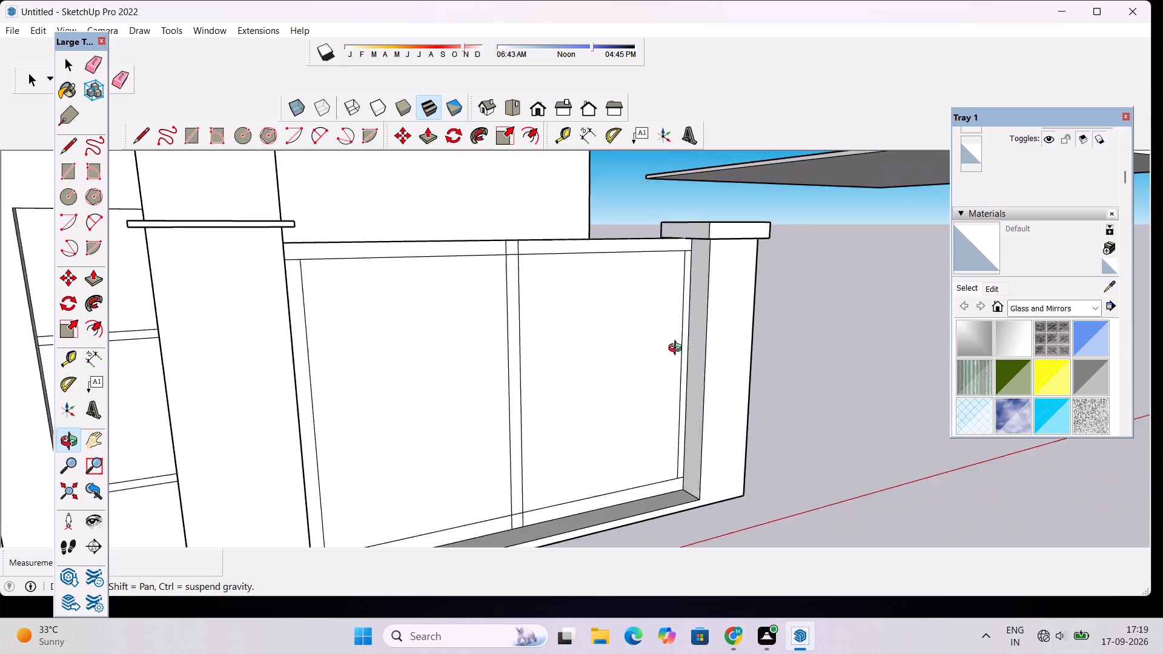
pyautogui.moveTo(678, 349); pyautogui.dragTo(801, 322)
pyautogui.click(855, 316)
pyautogui.moveTo(855, 316); pyautogui.dragTo(701, 346)
pyautogui.scroll(-8, 655, 346)
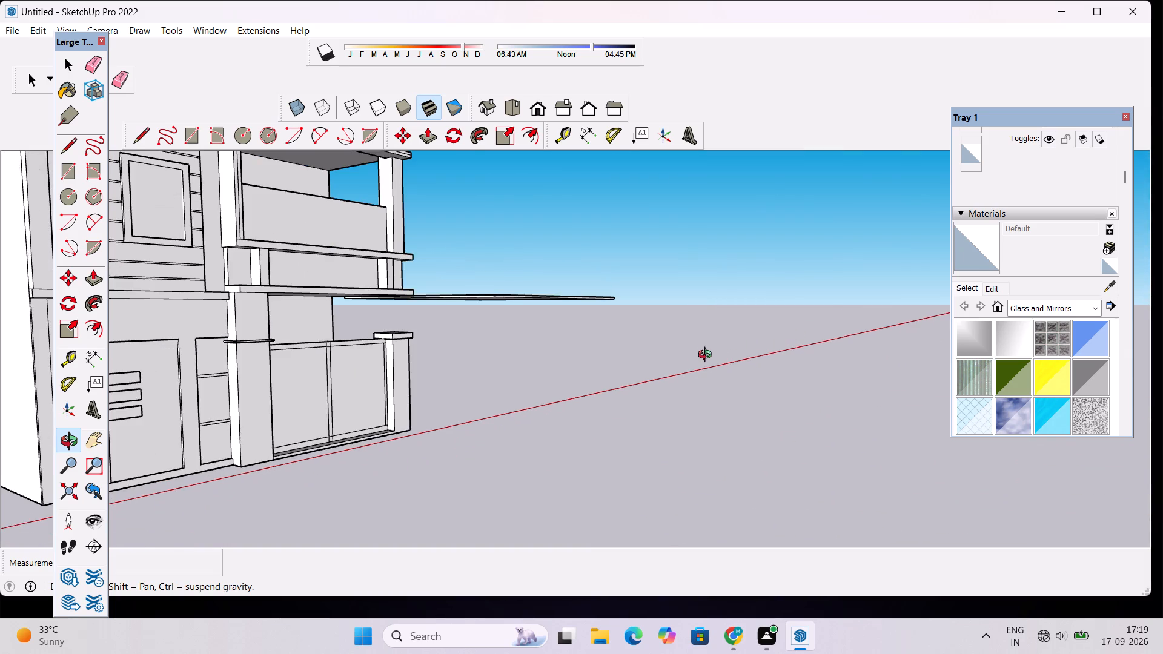
pyautogui.moveTo(687, 368); pyautogui.dragTo(416, 343)
pyautogui.scroll(8, 485, 368)
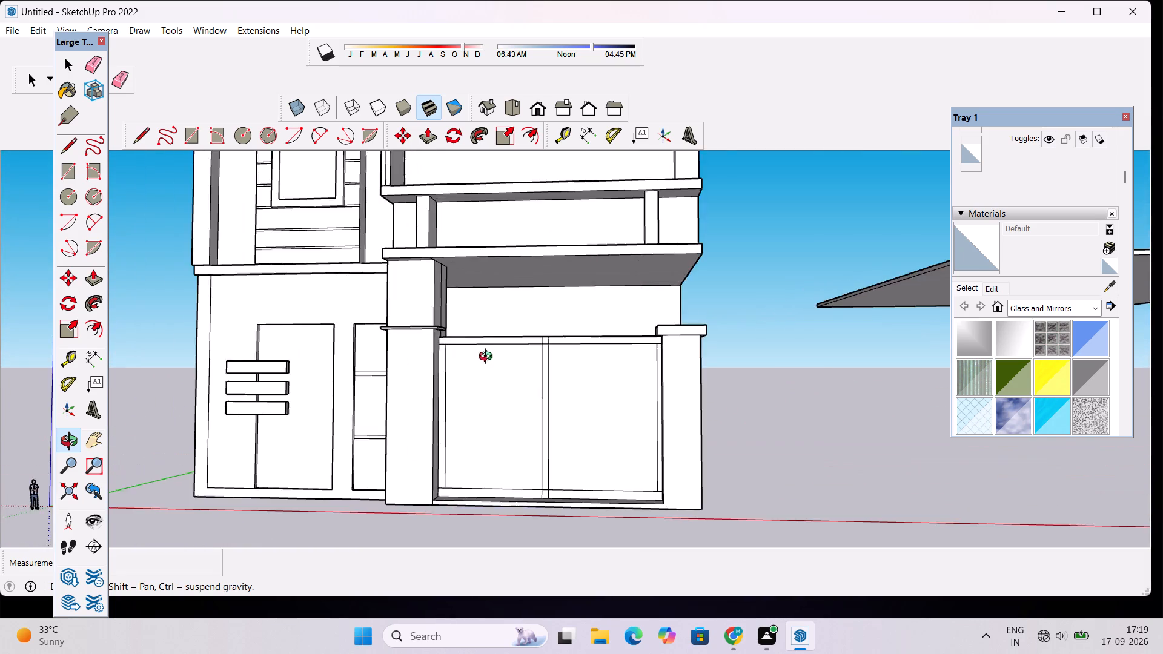
pyautogui.moveTo(498, 378); pyautogui.dragTo(505, 405)
pyautogui.scroll(3, 519, 405)
pyautogui.keyDown('shift'); pyautogui.moveTo(553, 383); pyautogui.dragTo(528, 376); pyautogui.keyUp('shift')
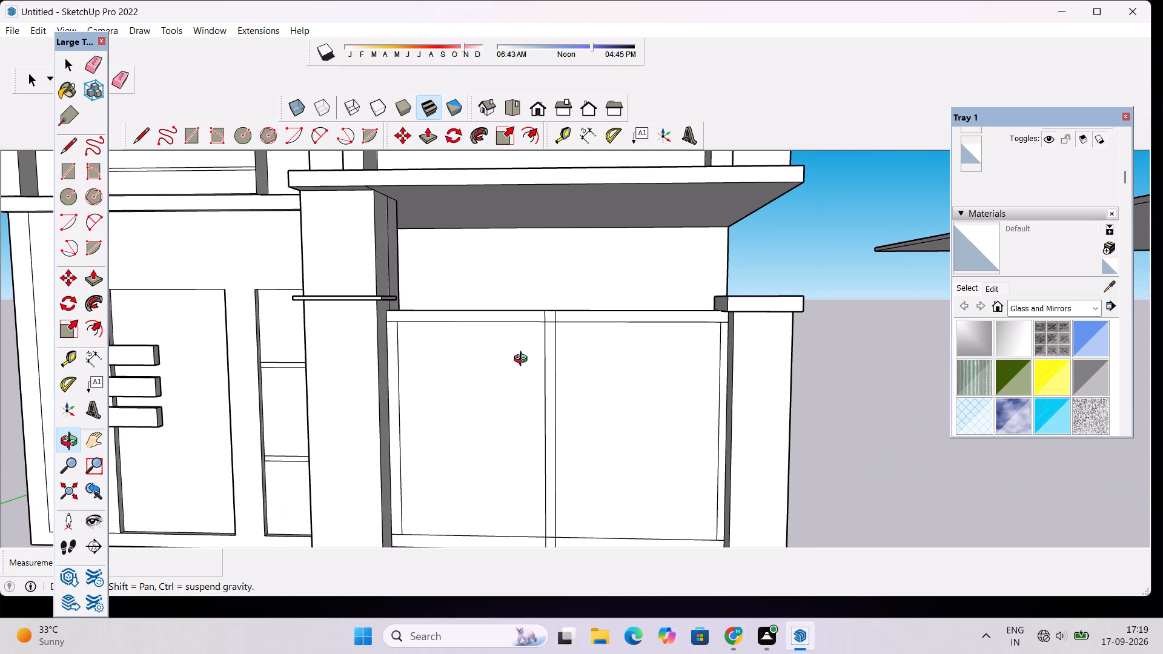
pyautogui.scroll(-4, 523, 360)
pyautogui.keyDown('shift'); pyautogui.moveTo(555, 504); pyautogui.dragTo(532, 440); pyautogui.keyUp('shift')
pyautogui.scroll(7, 530, 421)
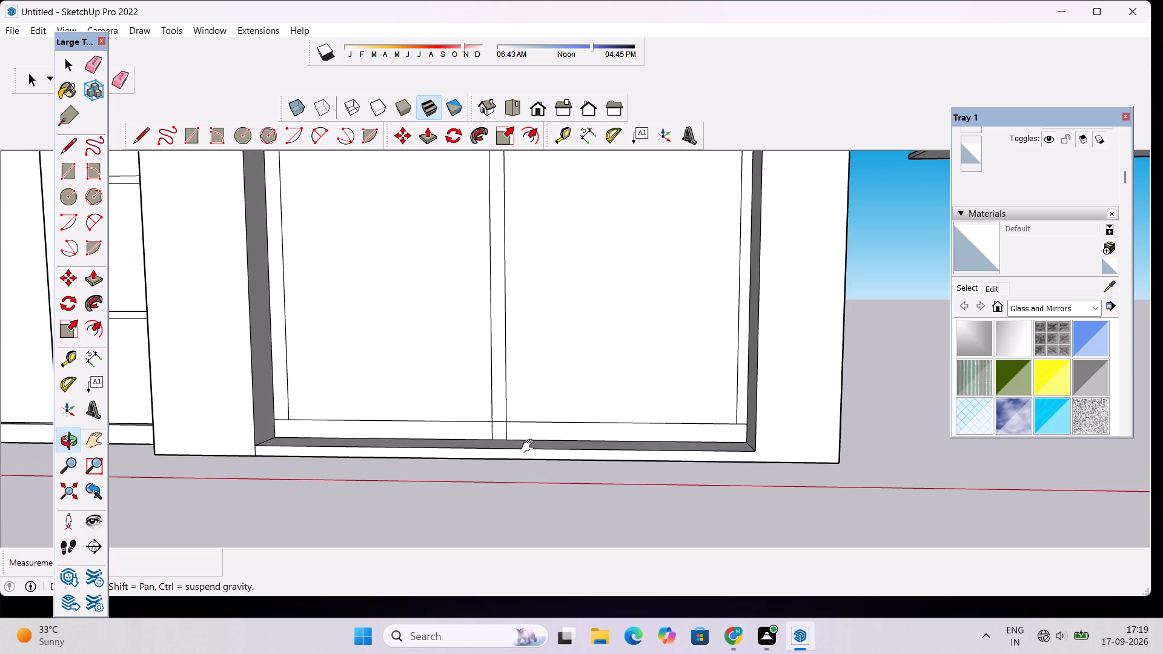
pyautogui.keyDown('shift'); pyautogui.moveTo(531, 447); pyautogui.dragTo(530, 421); pyautogui.keyUp('shift')
# Examine the porch panel's lower border line, the wider front and the recess behind the panel from above.
pyautogui.press('space')
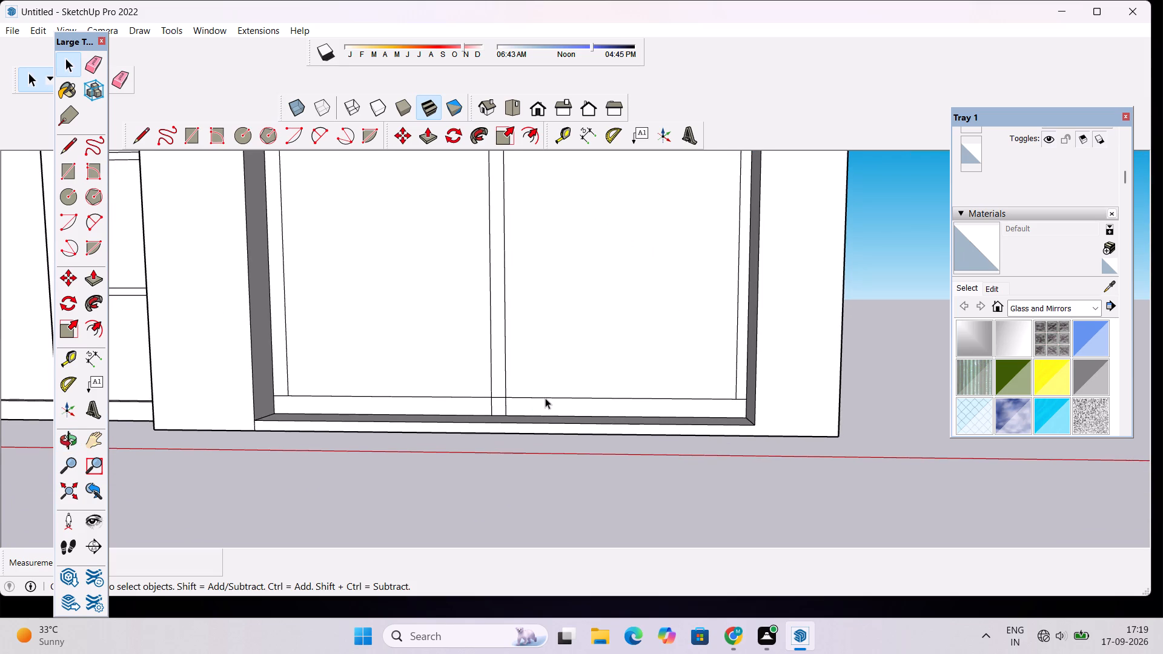
pyautogui.click(546, 397)
pyautogui.click(876, 467)
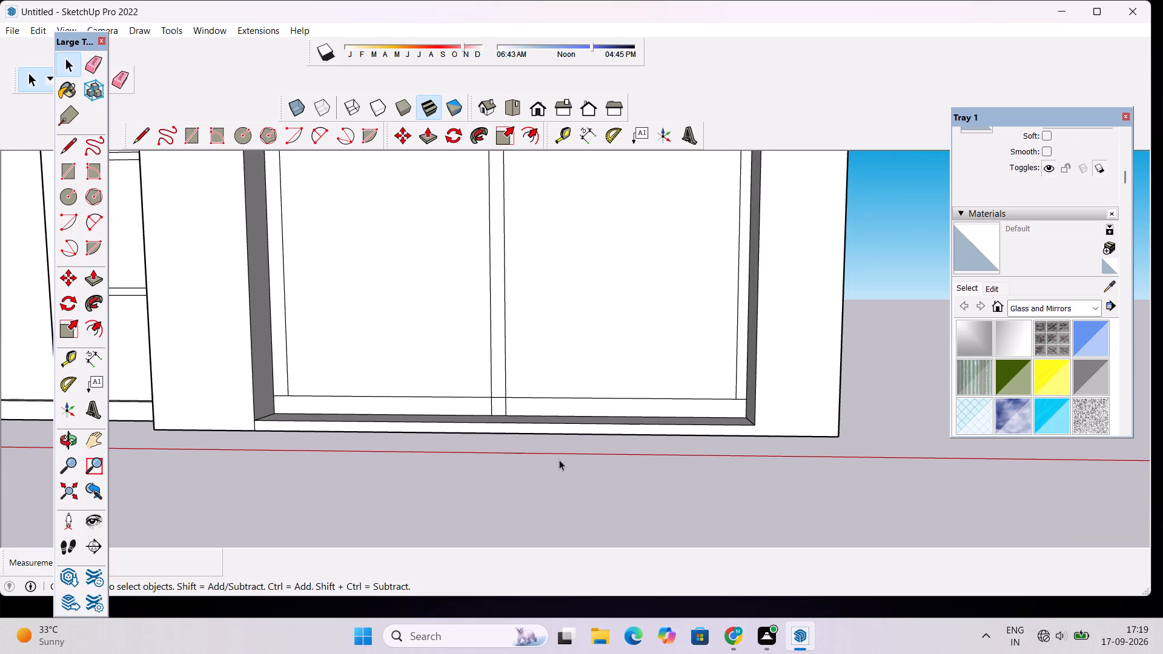
pyautogui.scroll(-6, 559, 460)
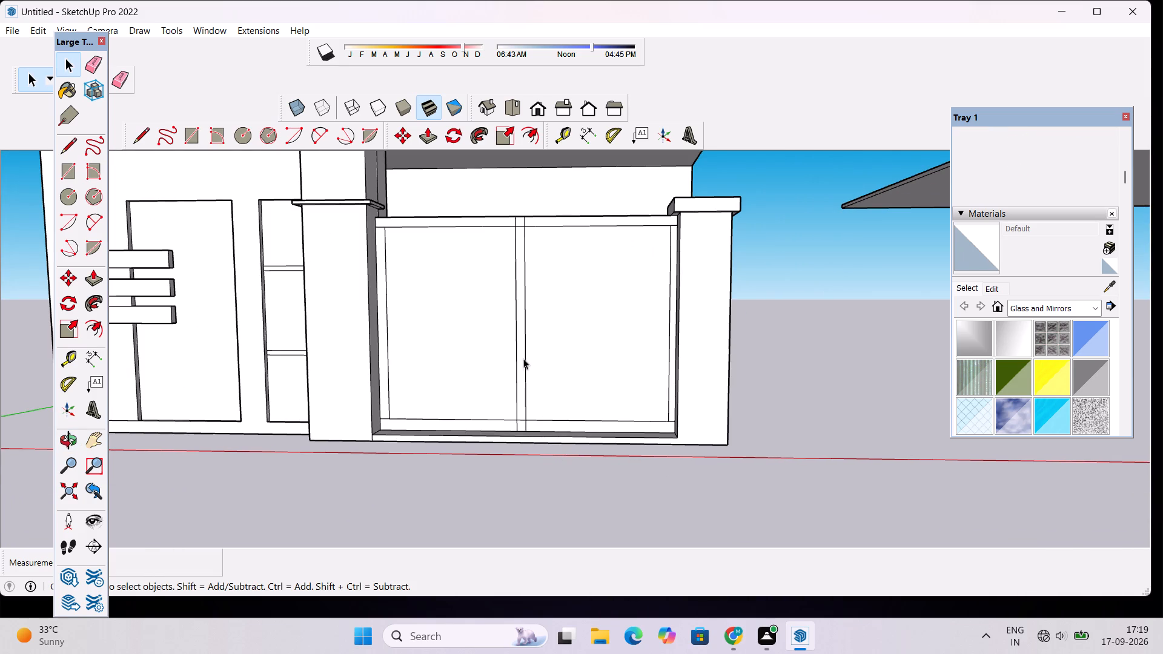
pyautogui.scroll(2, 514, 354)
pyautogui.press('o')
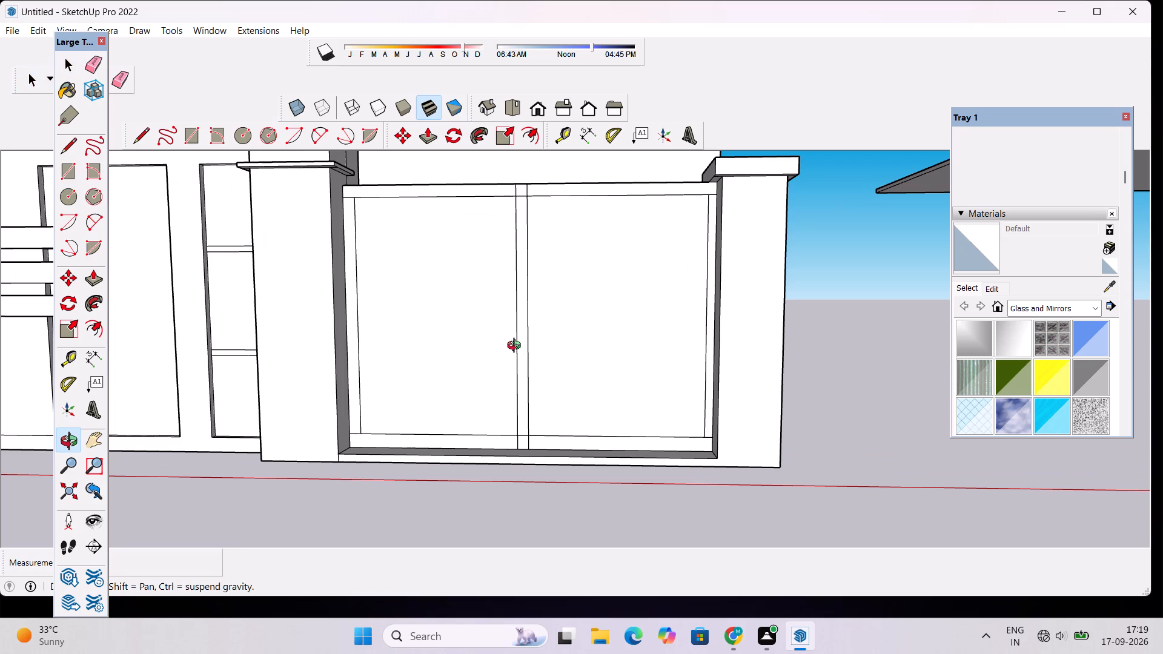
pyautogui.scroll(-2, 517, 352)
pyautogui.keyDown('shift'); pyautogui.moveTo(517, 354); pyautogui.dragTo(509, 408); pyautogui.keyUp('shift')
pyautogui.scroll(-3, 509, 408)
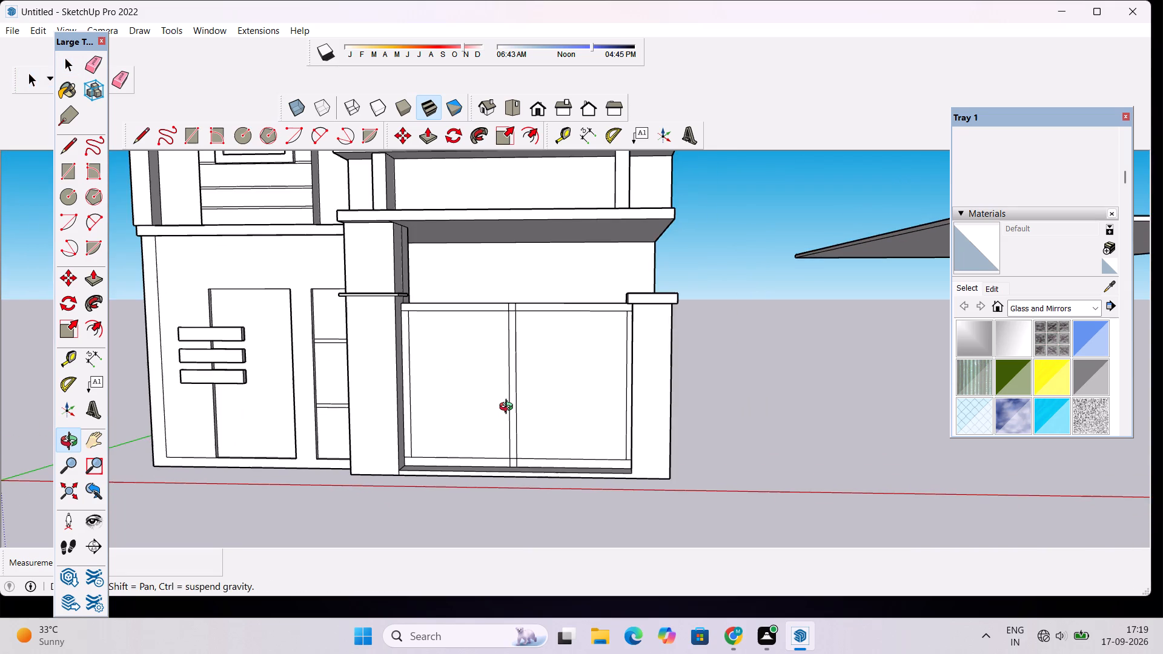
pyautogui.scroll(2, 509, 408)
pyautogui.moveTo(442, 412); pyautogui.dragTo(445, 412)
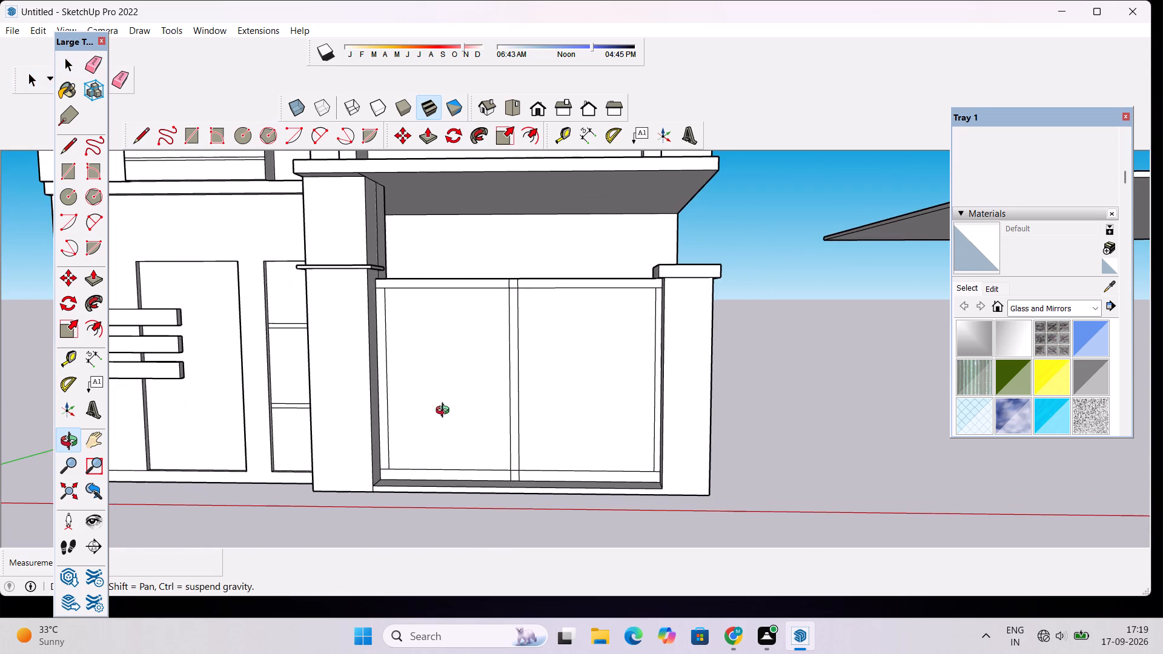
pyautogui.moveTo(445, 412); pyautogui.dragTo(793, 388)
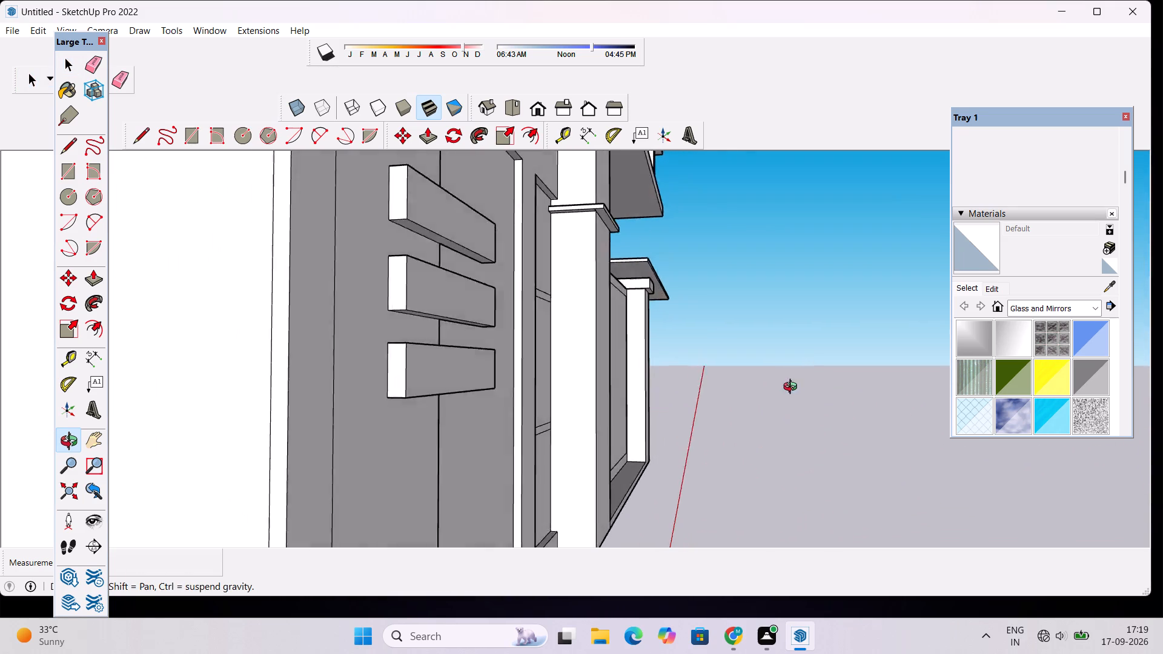
pyautogui.moveTo(793, 388); pyautogui.dragTo(470, 524)
pyautogui.scroll(8, 515, 292)
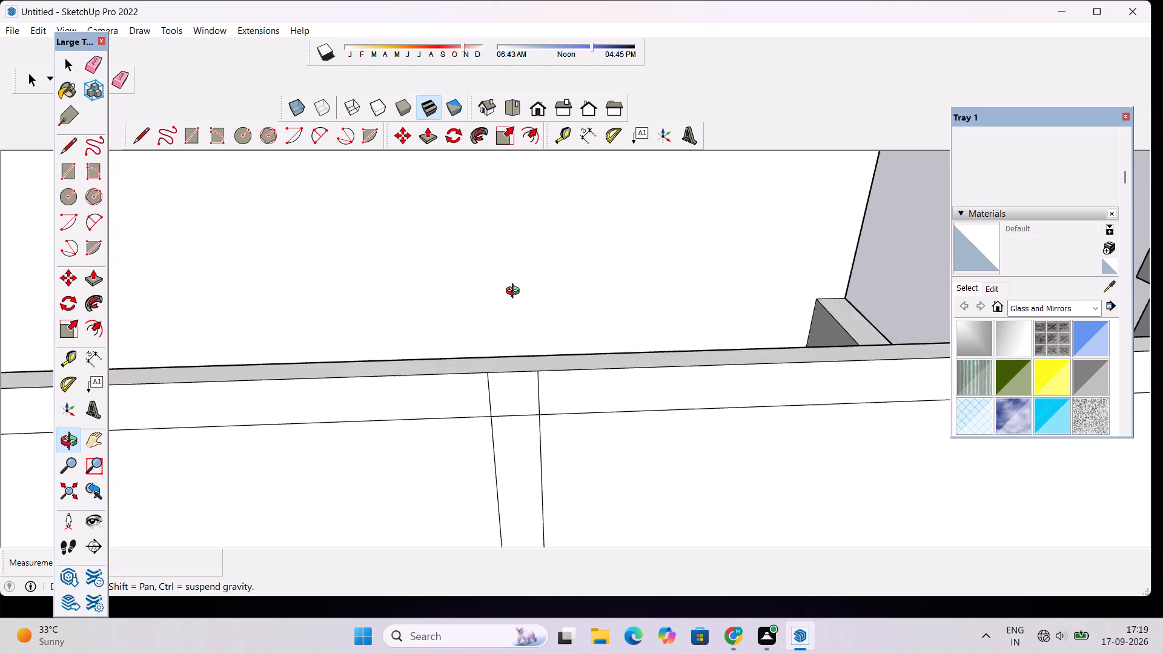
pyautogui.moveTo(515, 292); pyautogui.dragTo(514, 325)
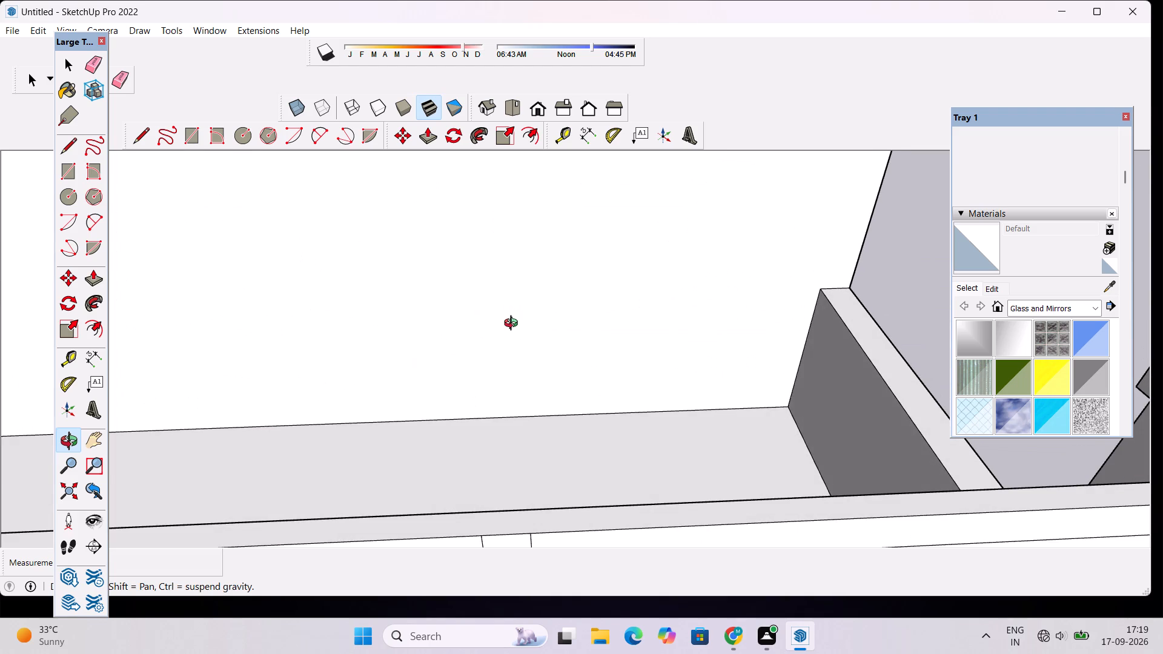
# Draw a rectangle about 37' tall on the wall behind the porch panel, starting from the wall's floor edge.
pyautogui.press('r')
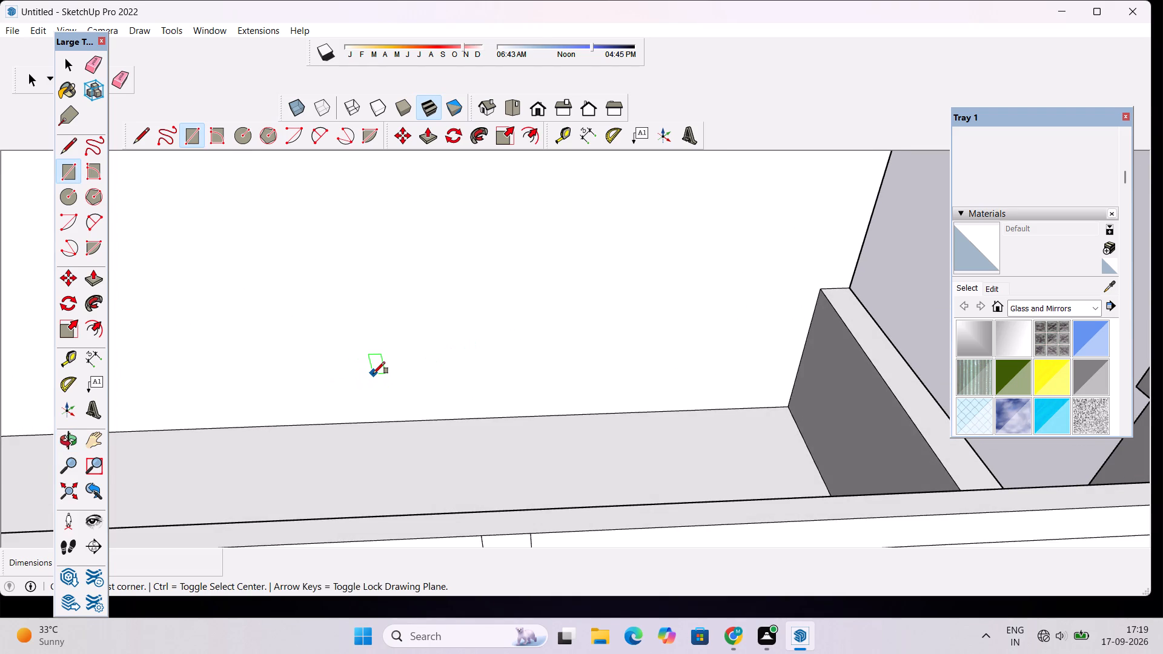
pyautogui.scroll(-1, 373, 374)
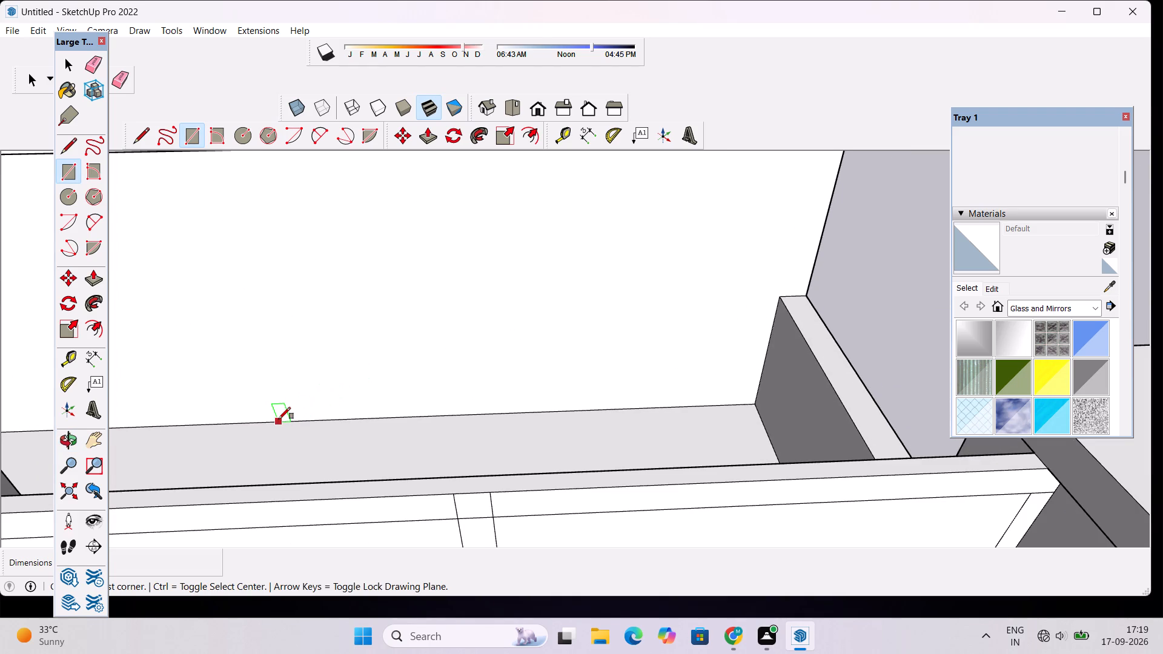
pyautogui.click(222, 423)
pyautogui.scroll(-8, 354, 348)
pyautogui.scroll(3, 403, 355)
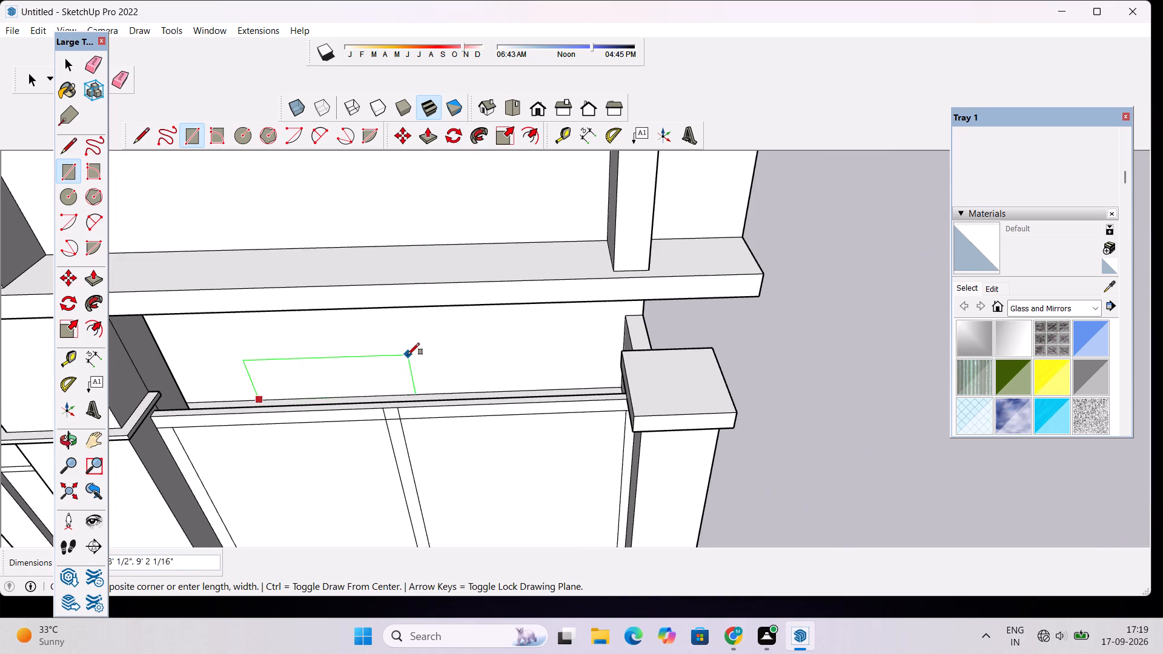
pyautogui.press('o')
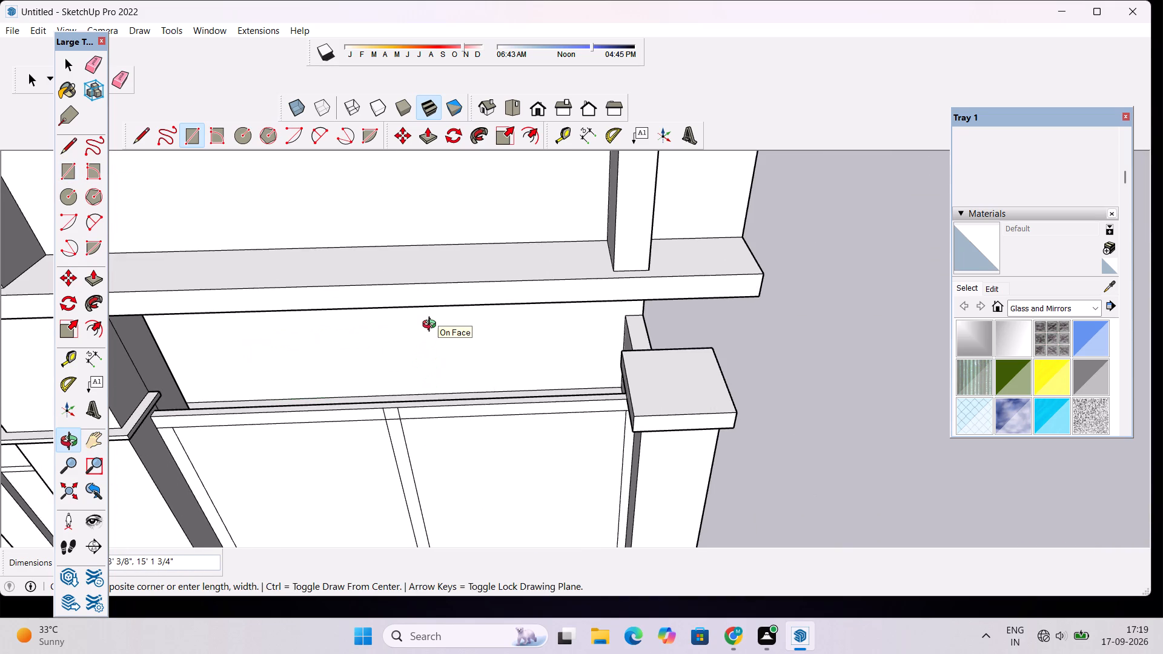
pyautogui.moveTo(430, 346); pyautogui.dragTo(442, 242)
pyautogui.moveTo(473, 319); pyautogui.dragTo(446, 296)
pyautogui.moveTo(446, 296); pyautogui.dragTo(440, 326)
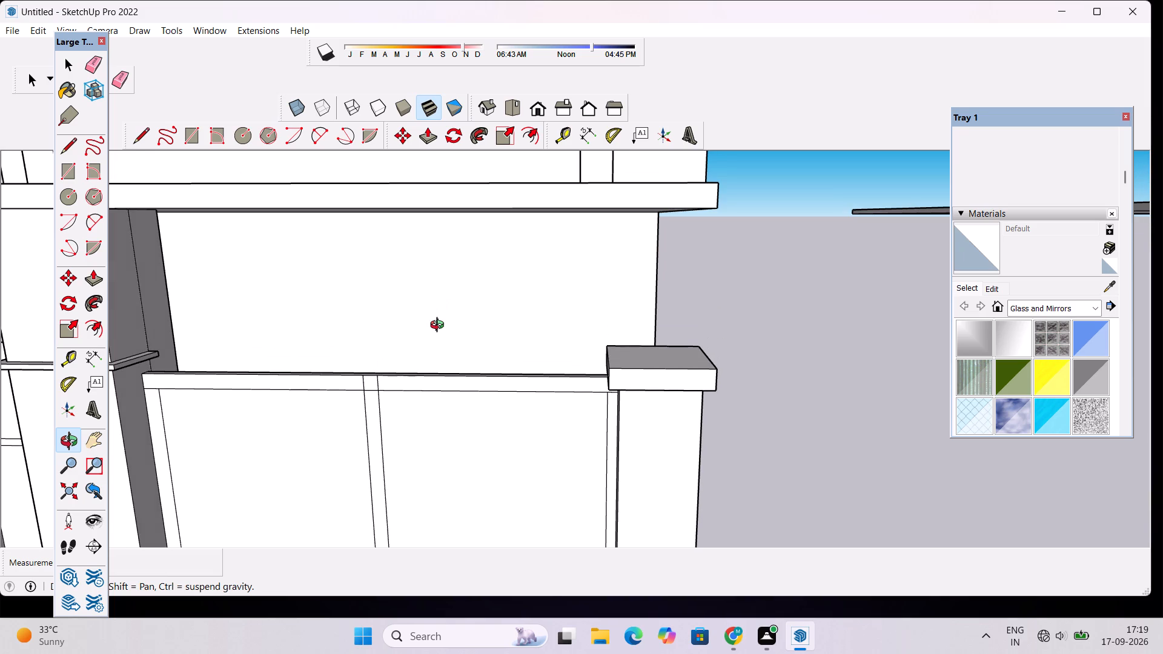
pyautogui.press('r')
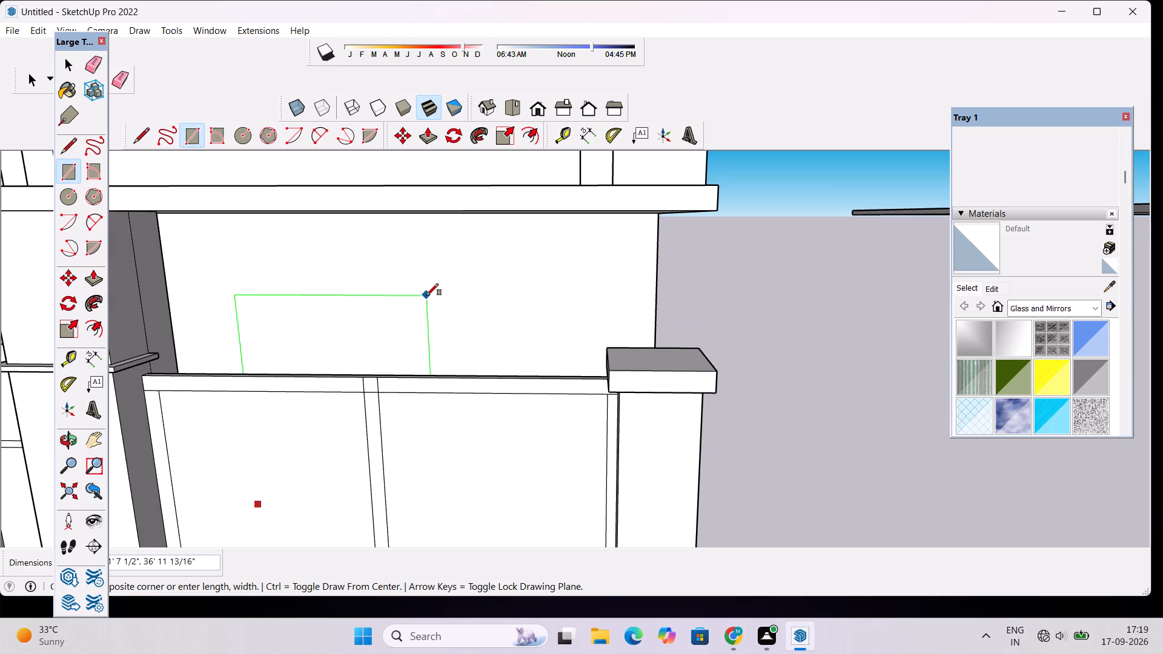
pyautogui.click(426, 296)
# Examine the new wall rectangle behind the porch panel from the outer corner, from the front and close up.
pyautogui.press('o')
pyautogui.moveTo(432, 311); pyautogui.dragTo(417, 342)
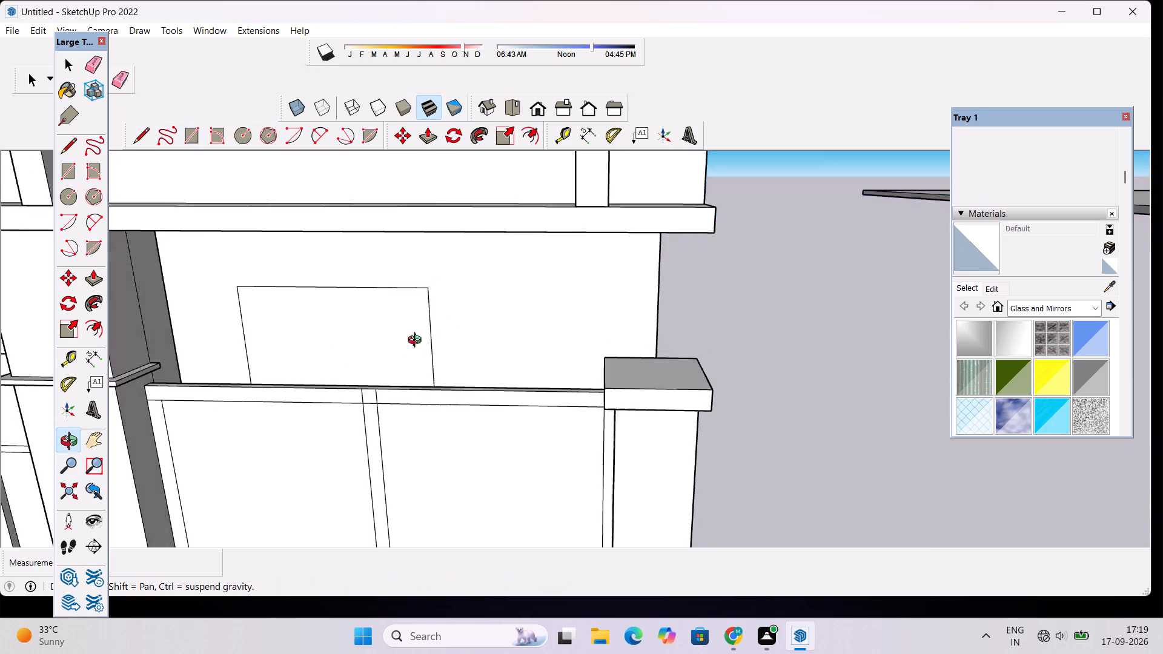
pyautogui.moveTo(417, 342); pyautogui.dragTo(254, 392)
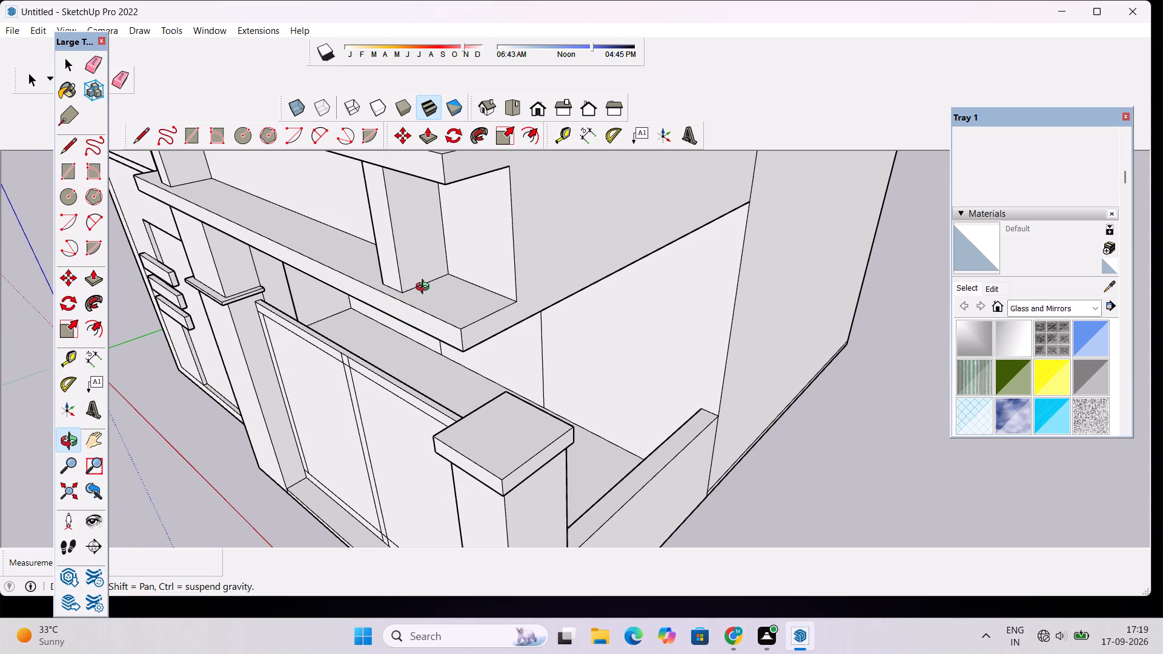
pyautogui.scroll(-4, 451, 340)
pyautogui.moveTo(491, 378); pyautogui.dragTo(666, 279)
pyautogui.moveTo(593, 345); pyautogui.dragTo(566, 413)
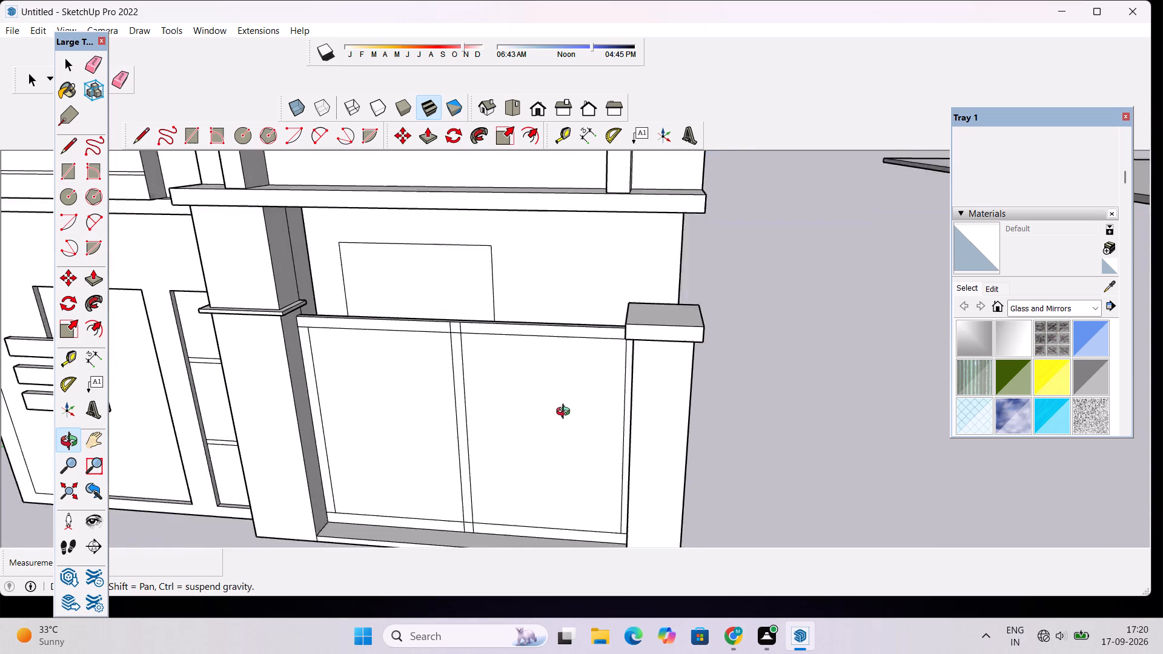
pyautogui.moveTo(566, 413); pyautogui.dragTo(554, 417)
pyautogui.scroll(3, 446, 311)
pyautogui.moveTo(447, 287); pyautogui.dragTo(469, 290)
pyautogui.scroll(5, 491, 302)
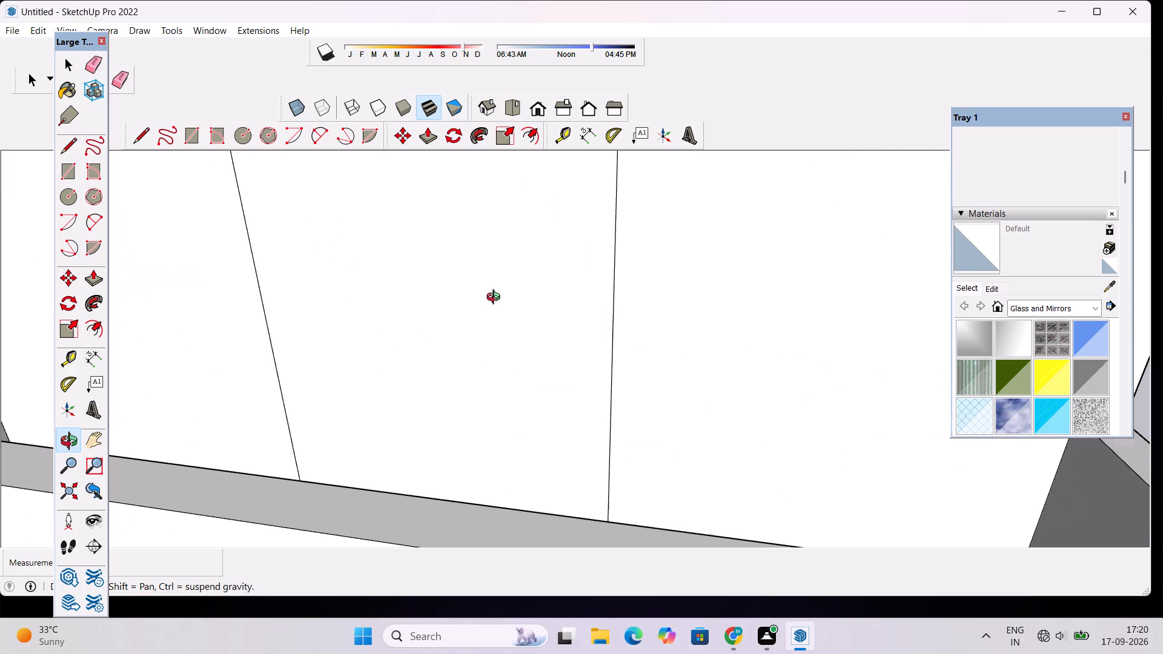
pyautogui.scroll(1, 496, 299)
pyautogui.moveTo(588, 285); pyautogui.dragTo(493, 332)
pyautogui.scroll(-5, 482, 312)
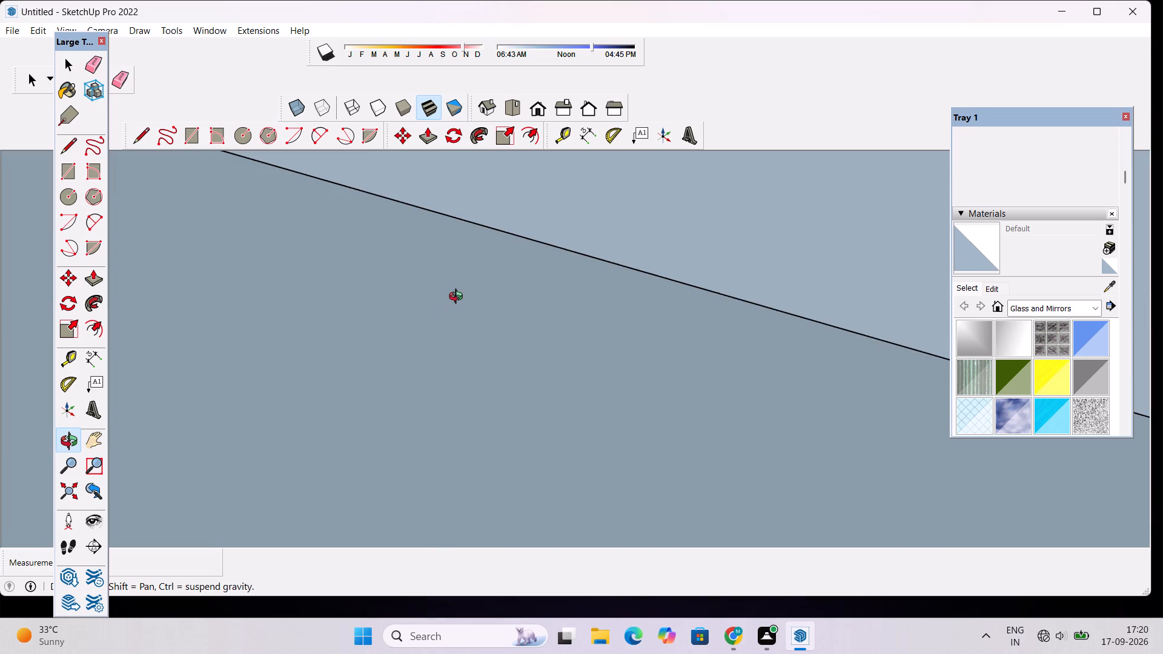
pyautogui.scroll(-15, 481, 269)
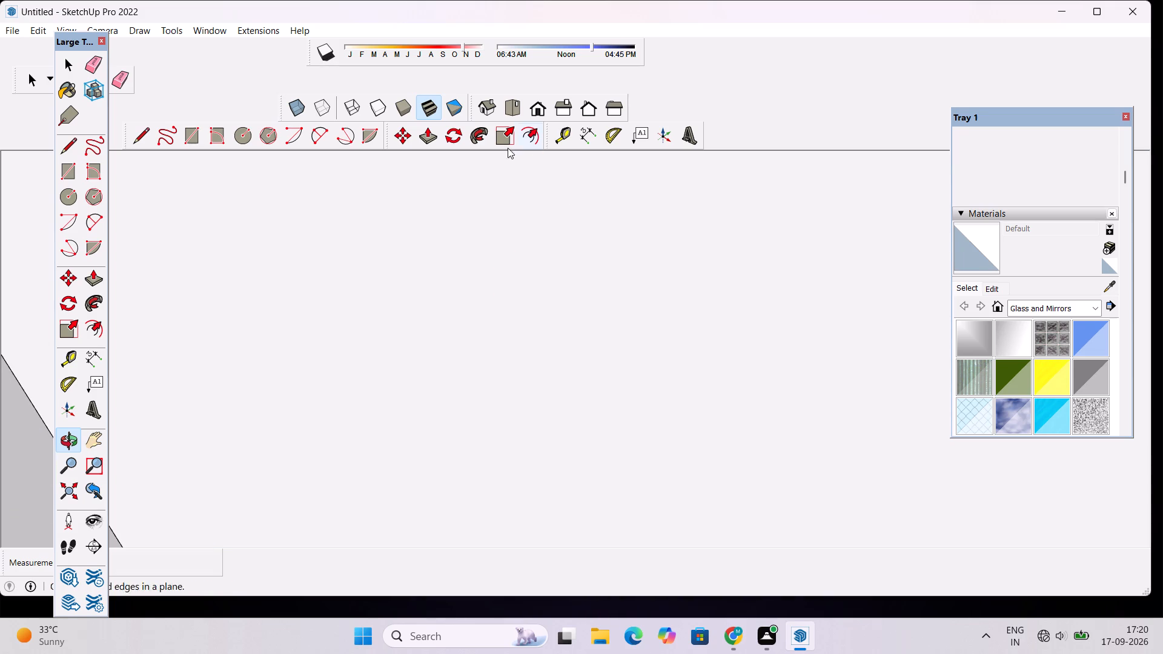
pyautogui.scroll(-20, 448, 185)
pyautogui.scroll(-16, 448, 185)
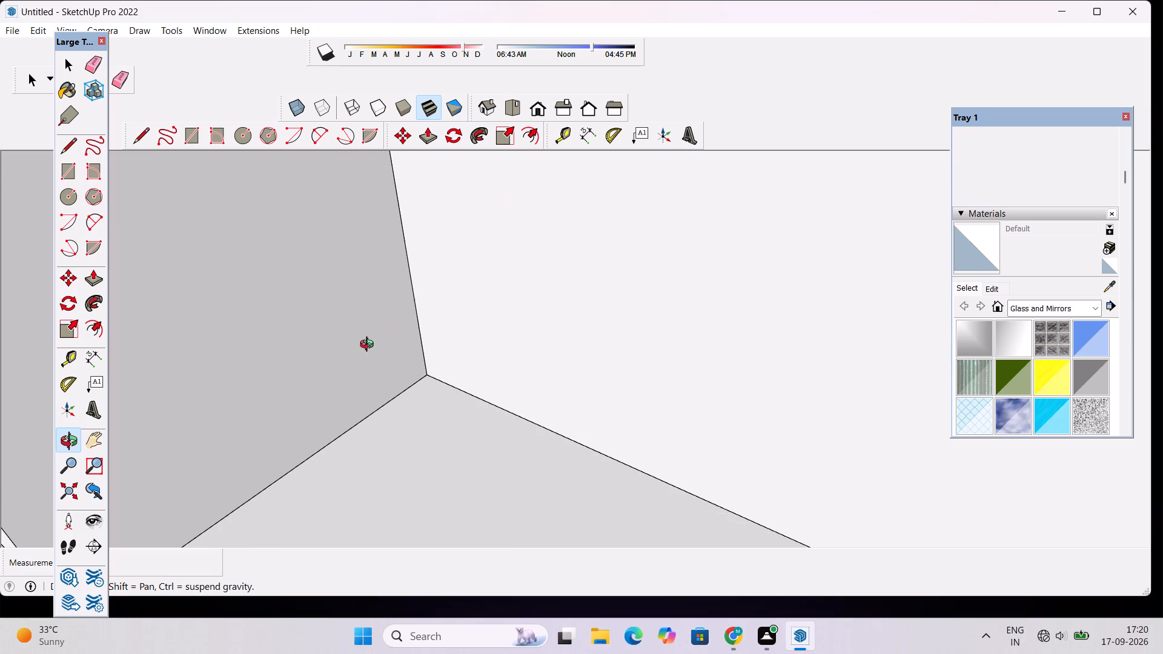
# Examine the wall rectangle's placement relative to the porch panel's central strip, corner pier and floors above.
pyautogui.moveTo(366, 346); pyautogui.dragTo(491, 249)
pyautogui.scroll(-10, 491, 249)
pyautogui.scroll(-11, 408, 350)
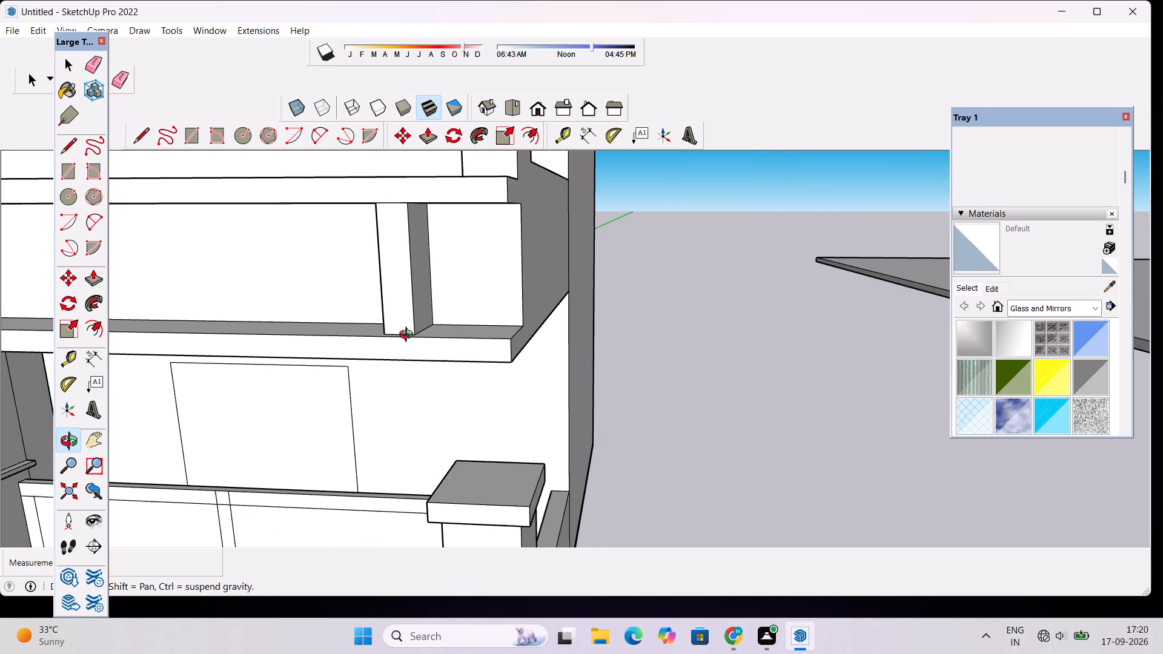
pyautogui.moveTo(393, 423); pyautogui.dragTo(365, 367)
pyautogui.moveTo(365, 367); pyautogui.dragTo(375, 403)
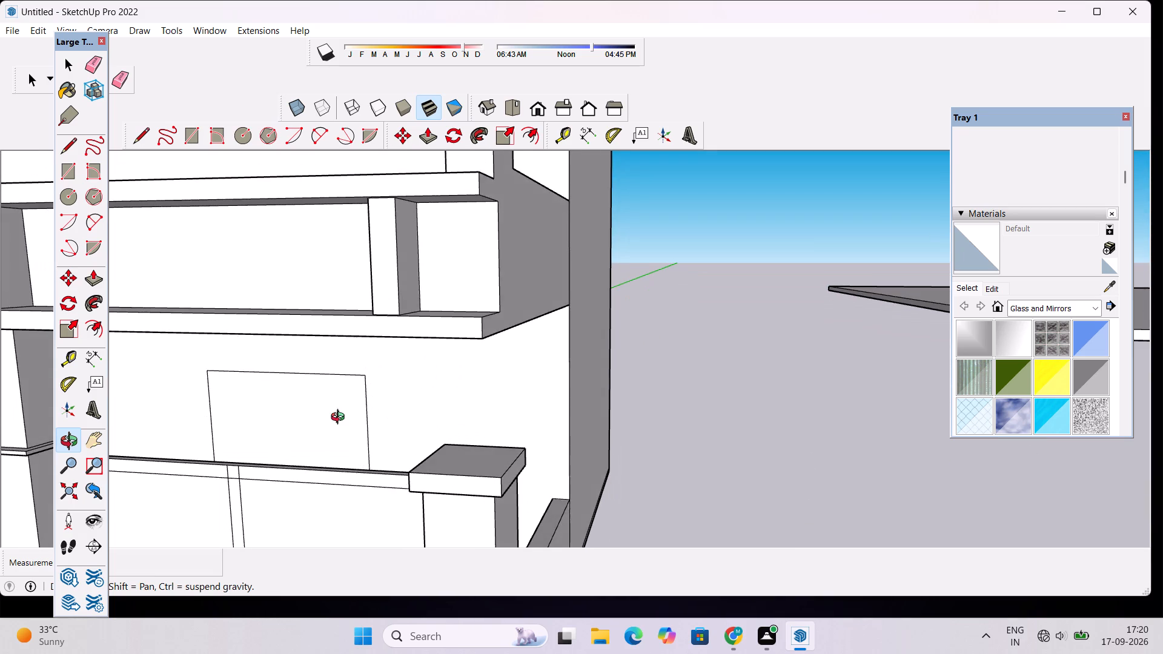
pyautogui.scroll(1, 337, 377)
pyautogui.scroll(-4, 352, 351)
pyautogui.moveTo(419, 400); pyautogui.dragTo(322, 415)
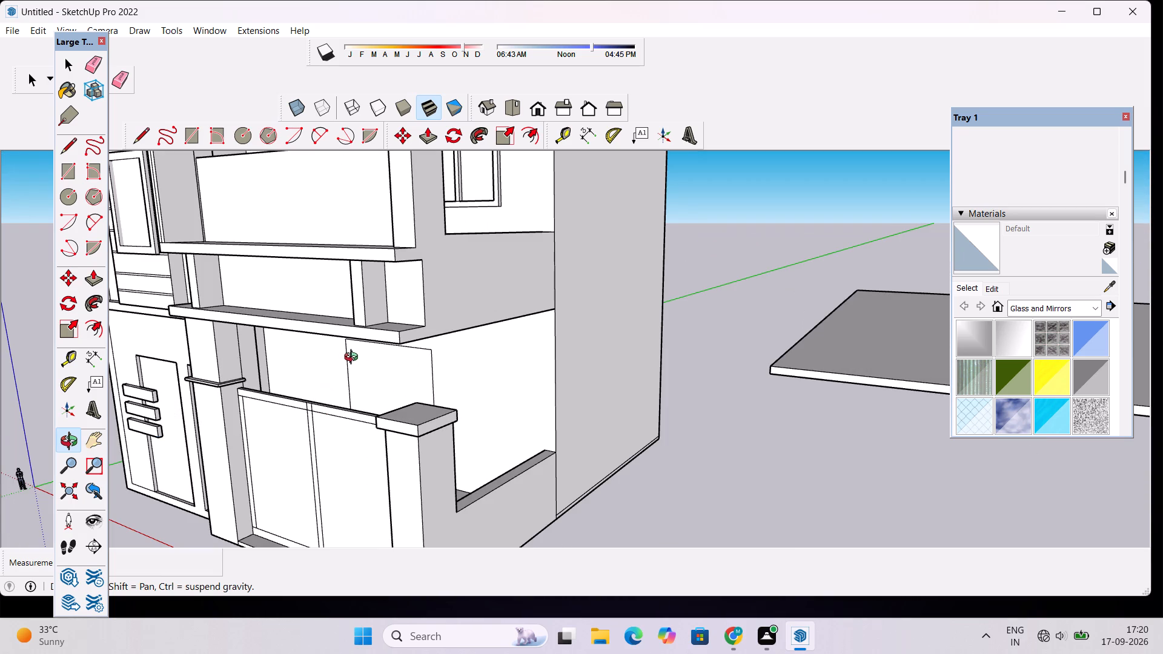
pyautogui.scroll(2, 363, 358)
pyautogui.moveTo(436, 418); pyautogui.dragTo(354, 398)
pyautogui.scroll(-5, 369, 382)
pyautogui.moveTo(467, 364); pyautogui.dragTo(718, 391)
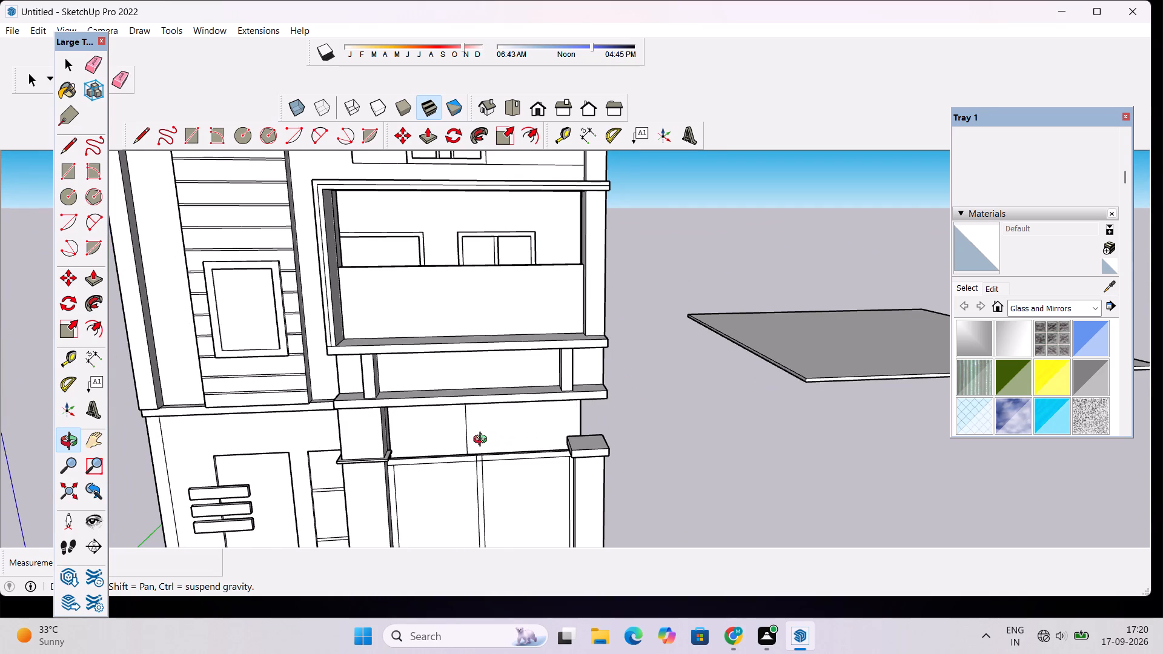
pyautogui.scroll(1, 482, 441)
pyautogui.moveTo(502, 454); pyautogui.dragTo(471, 451)
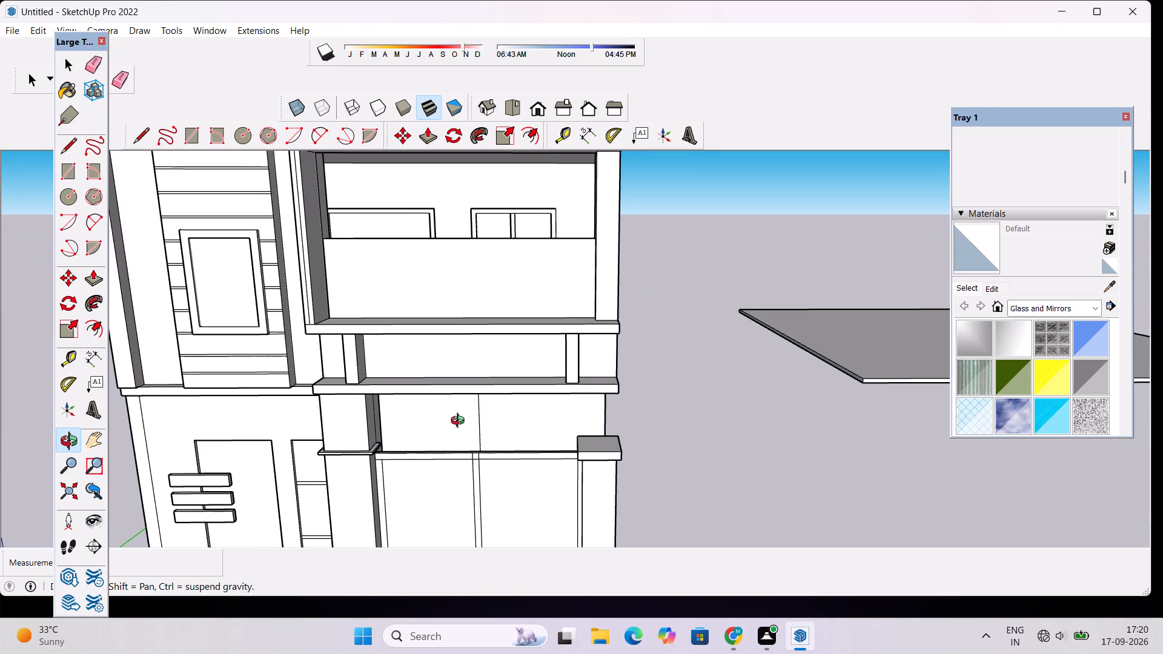
pyautogui.scroll(3, 419, 419)
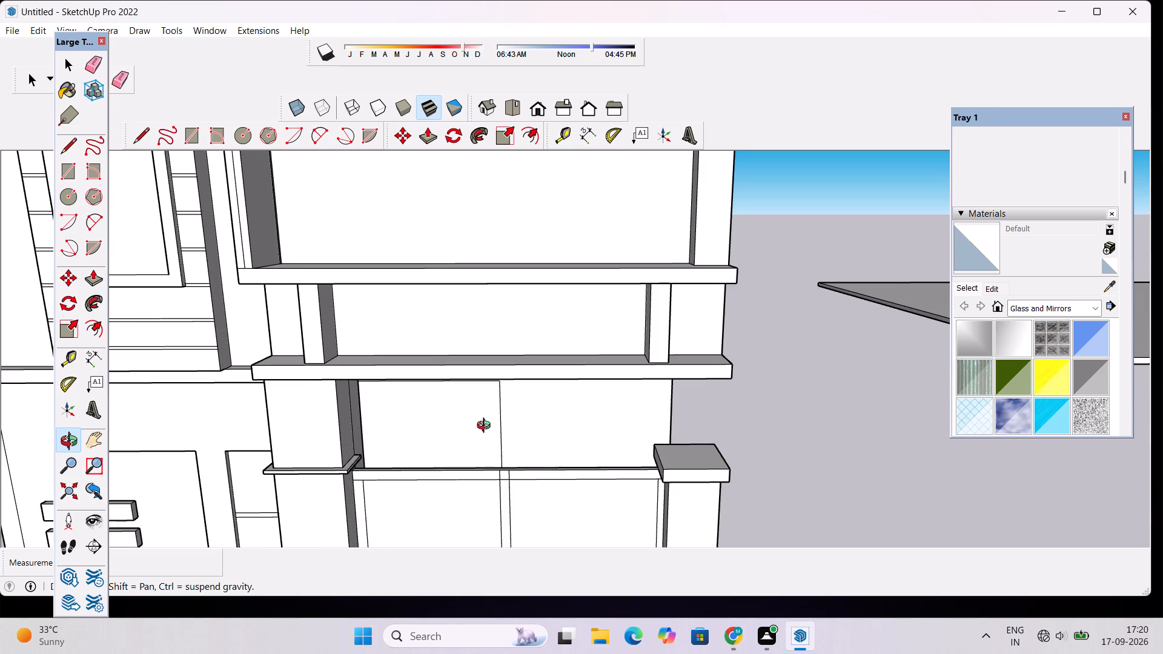
pyautogui.keyDown('shift'); pyautogui.moveTo(488, 428); pyautogui.dragTo(456, 428); pyautogui.keyUp('shift')
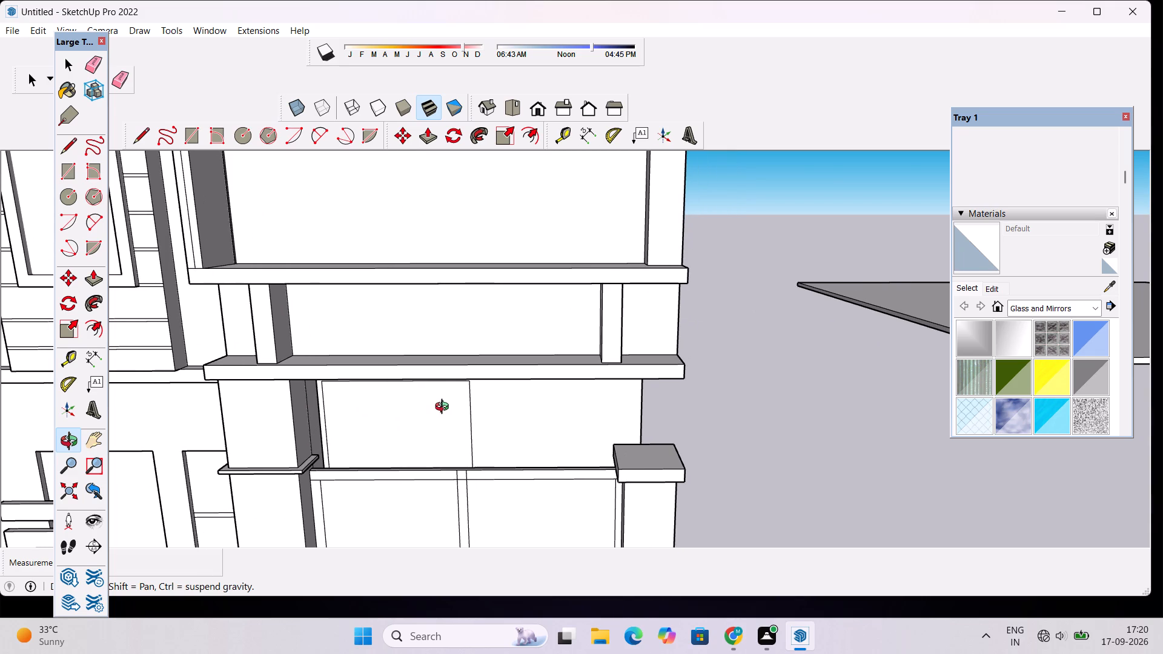
pyautogui.keyDown('shift'); pyautogui.moveTo(475, 463); pyautogui.dragTo(414, 449); pyautogui.keyUp('shift')
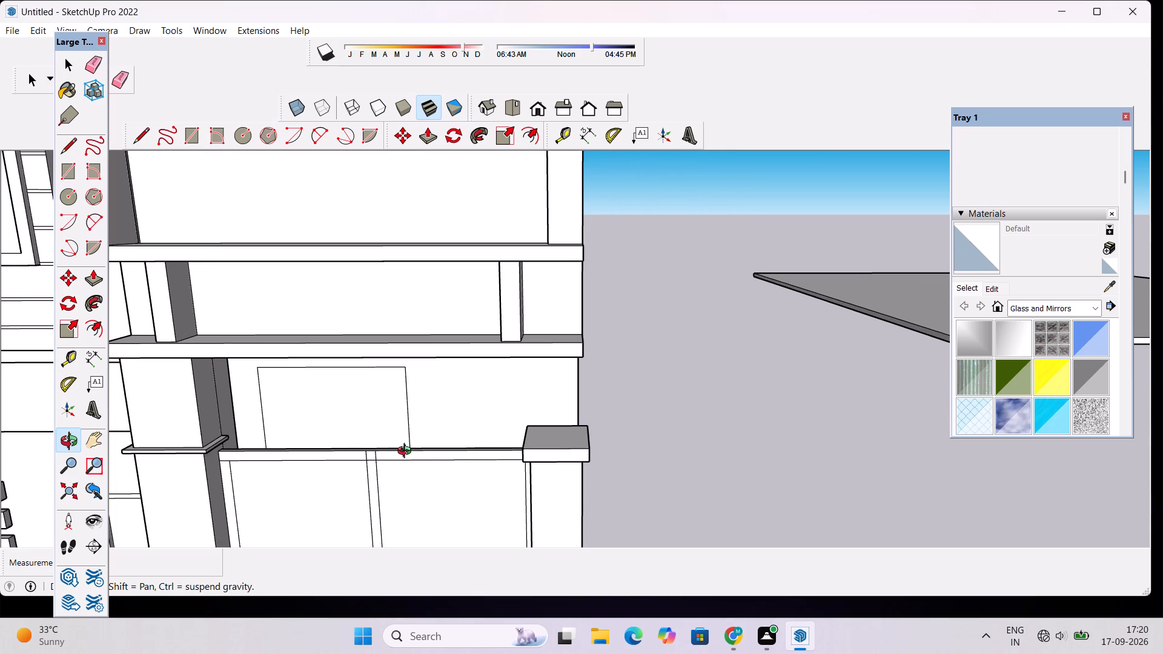
pyautogui.moveTo(520, 426); pyautogui.dragTo(441, 432)
pyautogui.scroll(4, 456, 429)
pyautogui.moveTo(403, 417); pyautogui.dragTo(455, 409)
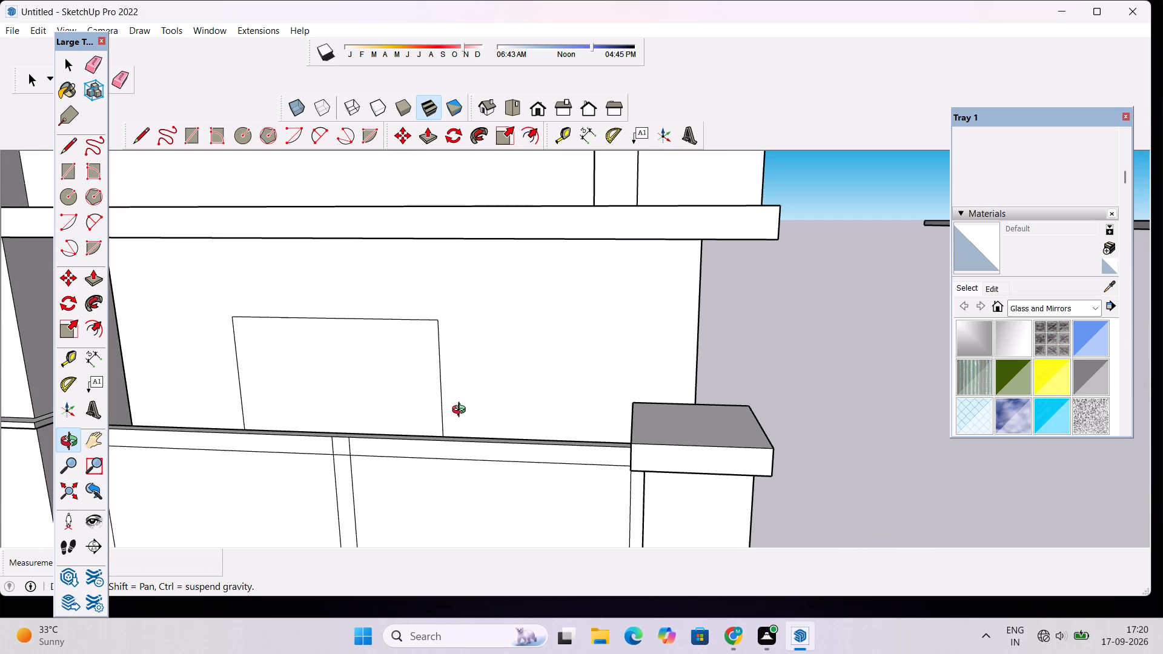
pyautogui.keyDown('shift'); pyautogui.moveTo(469, 409); pyautogui.dragTo(454, 427); pyautogui.keyUp('shift')
# Examine the wall rectangle from the building's side, looking past the corner pier into the porch recess.
pyautogui.scroll(-5, 445, 411)
pyautogui.moveTo(606, 441); pyautogui.dragTo(488, 452)
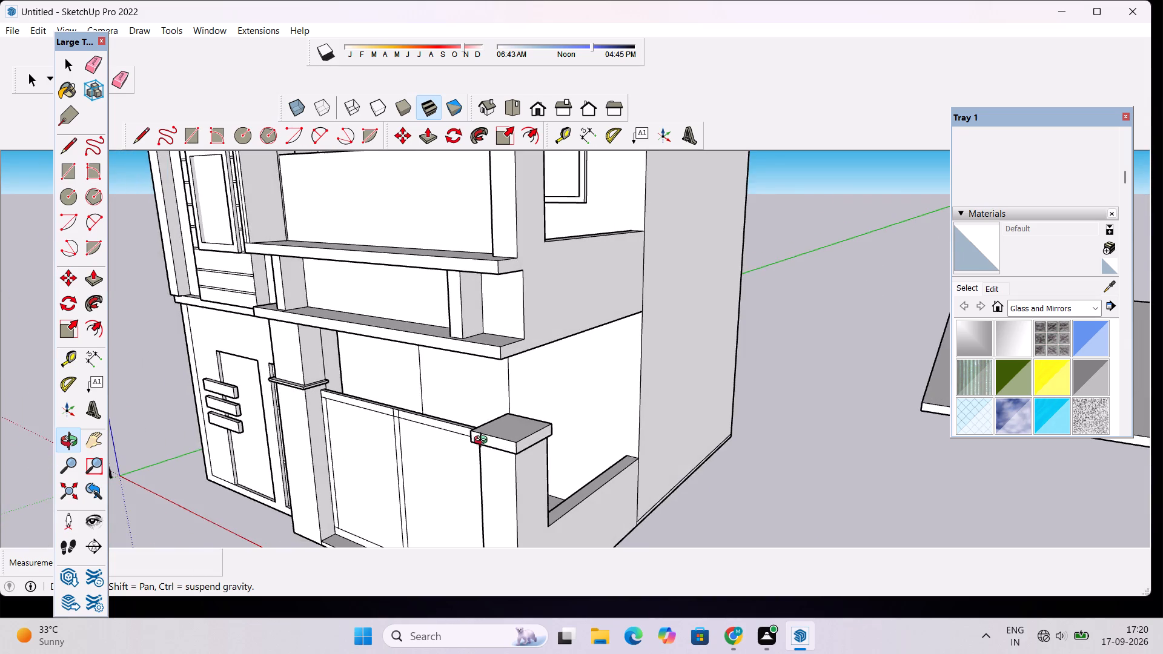
pyautogui.scroll(3, 481, 421)
pyautogui.keyDown('shift'); pyautogui.moveTo(490, 404); pyautogui.dragTo(466, 434); pyautogui.keyUp('shift')
pyautogui.moveTo(547, 453); pyautogui.dragTo(477, 422)
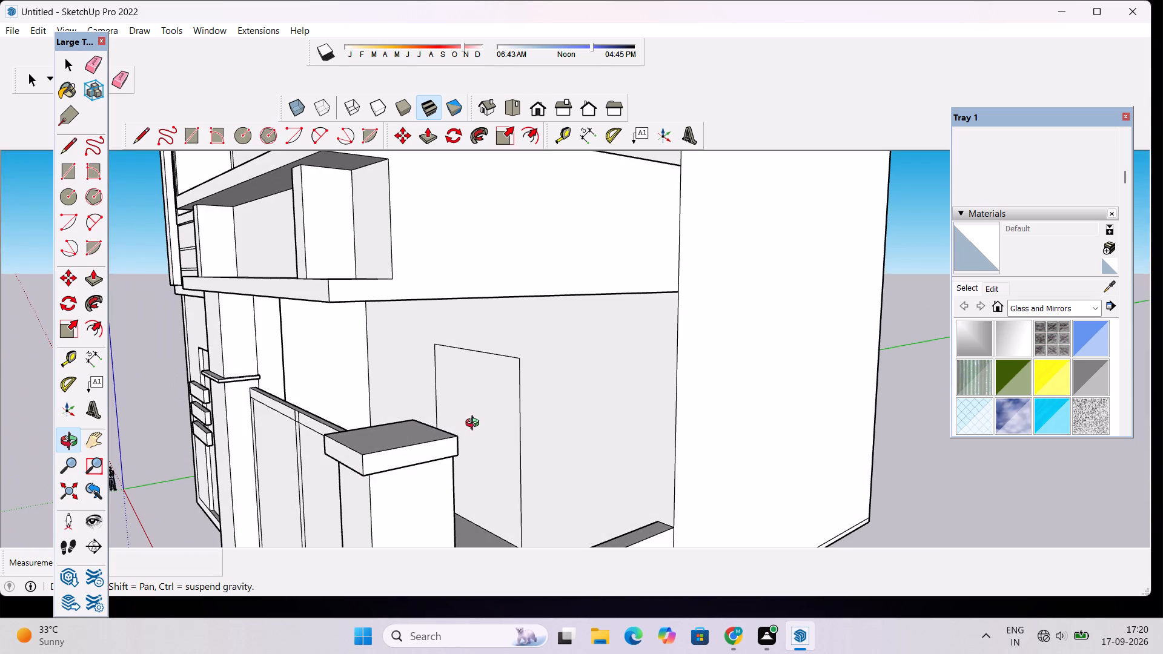
pyautogui.keyDown('shift'); pyautogui.moveTo(514, 458); pyautogui.dragTo(486, 383); pyautogui.keyUp('shift')
pyautogui.moveTo(475, 377); pyautogui.dragTo(533, 431)
pyautogui.scroll(4, 425, 405)
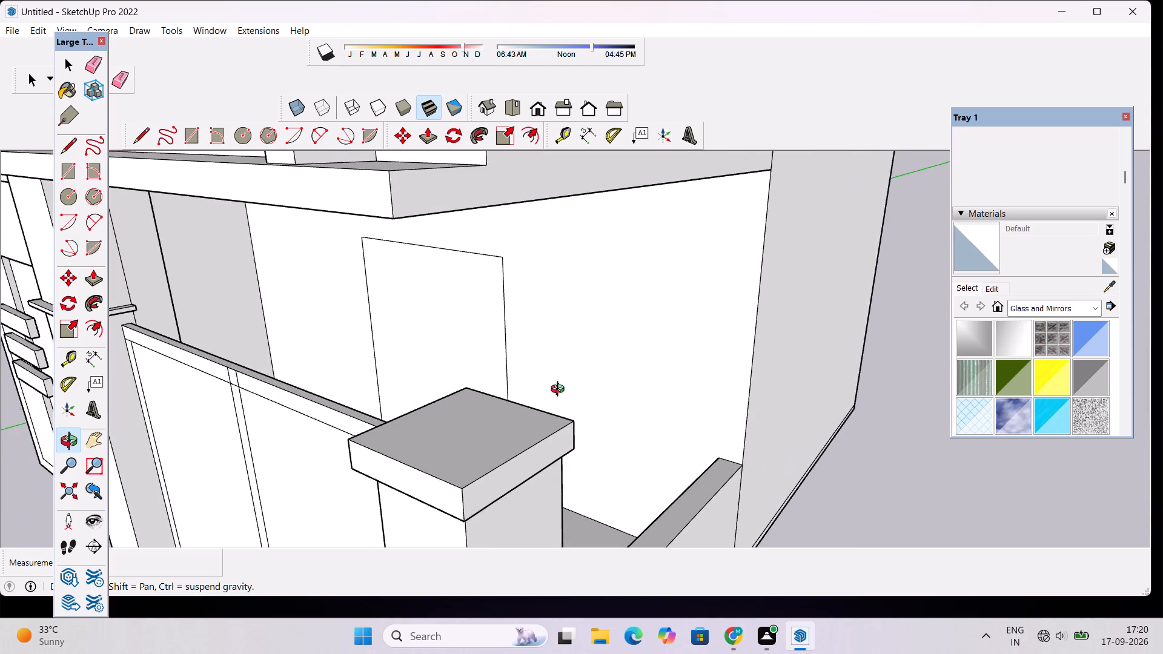
pyautogui.moveTo(561, 392); pyautogui.dragTo(461, 397)
pyautogui.keyDown('shift'); pyautogui.moveTo(513, 398); pyautogui.dragTo(483, 402); pyautogui.keyUp('shift')
pyautogui.scroll(3, 483, 402)
pyautogui.moveTo(470, 407); pyautogui.dragTo(531, 410)
pyautogui.scroll(-4, 531, 410)
pyautogui.keyDown('shift'); pyautogui.moveTo(562, 426); pyautogui.dragTo(510, 421); pyautogui.keyUp('shift')
pyautogui.moveTo(554, 442); pyautogui.dragTo(494, 451)
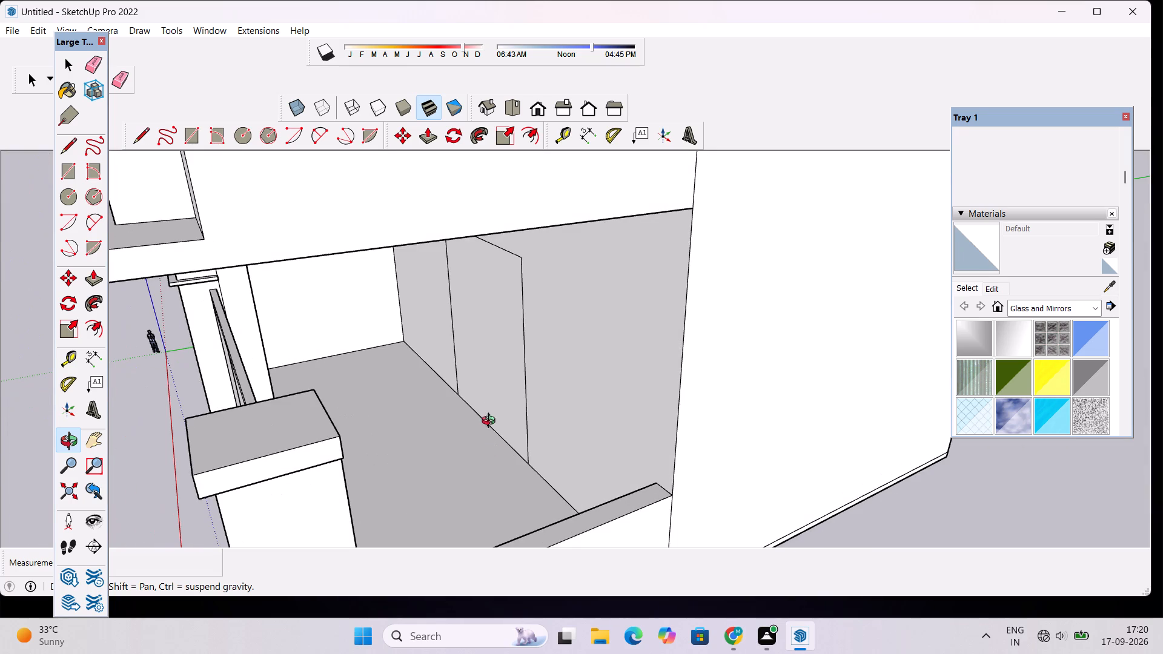
pyautogui.moveTo(491, 411); pyautogui.dragTo(498, 425)
pyautogui.moveTo(495, 428); pyautogui.dragTo(511, 428)
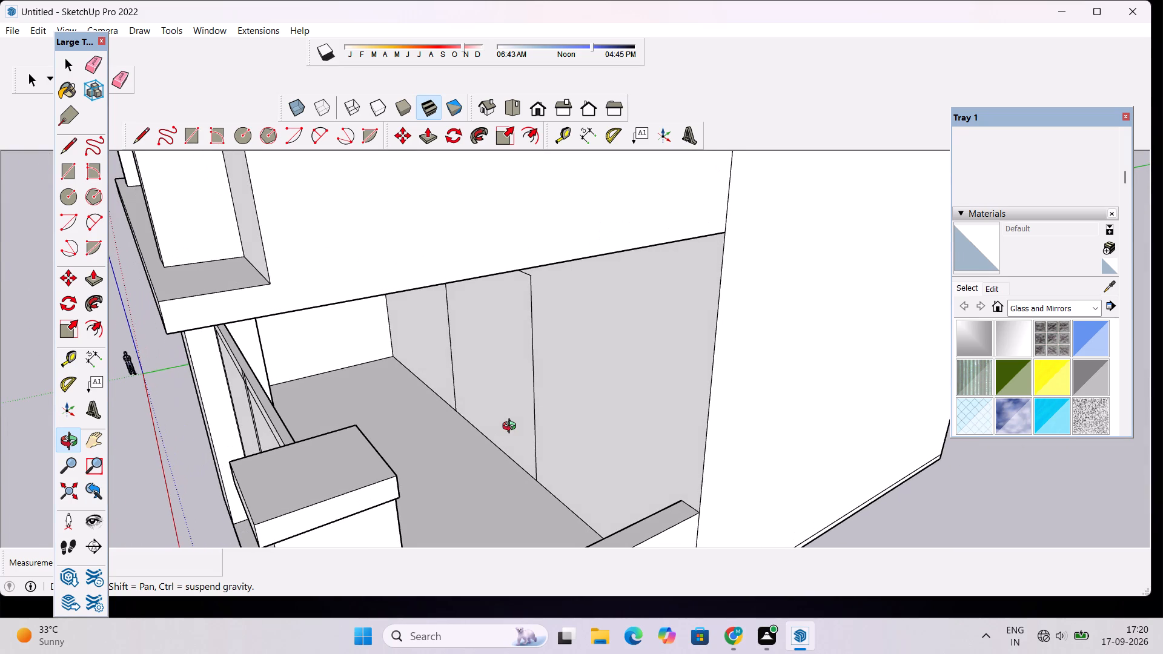
pyautogui.keyDown('shift'); pyautogui.moveTo(496, 419); pyautogui.dragTo(497, 428); pyautogui.keyUp('shift')
pyautogui.scroll(-5, 501, 426)
pyautogui.moveTo(466, 439); pyautogui.dragTo(528, 438)
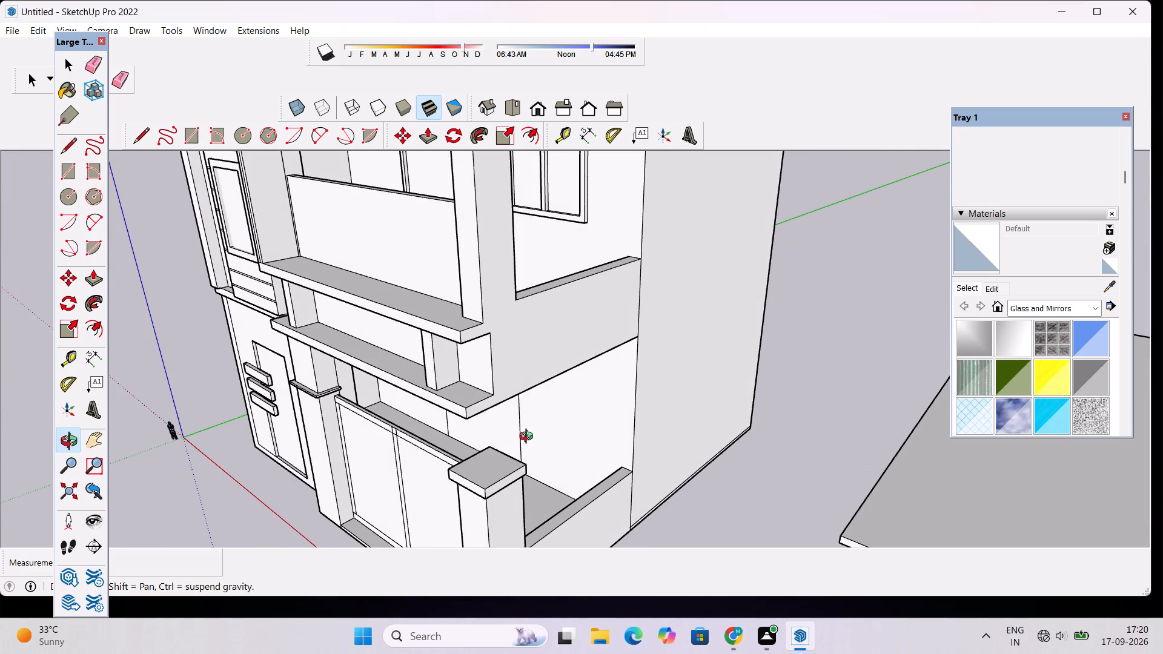
# Examine the wall rectangle and its base along the porch floor from oblique front and side angles.
pyautogui.scroll(4, 519, 438)
pyautogui.moveTo(494, 458); pyautogui.dragTo(494, 437)
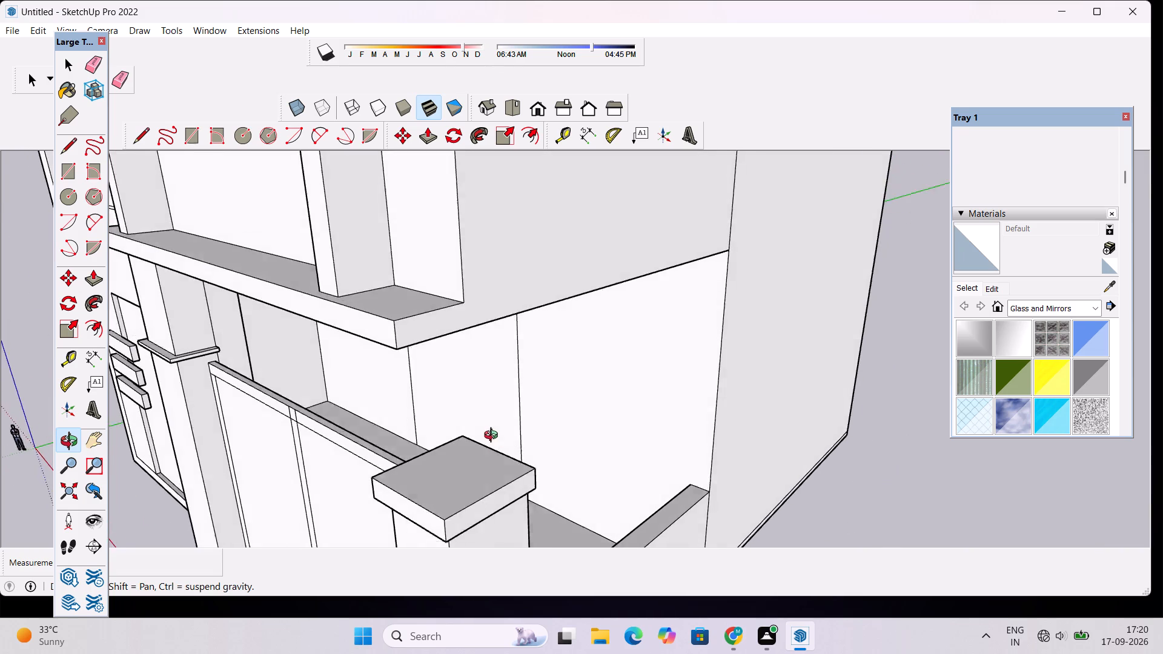
pyautogui.moveTo(494, 437); pyautogui.dragTo(351, 397)
pyautogui.moveTo(351, 403); pyautogui.dragTo(502, 415)
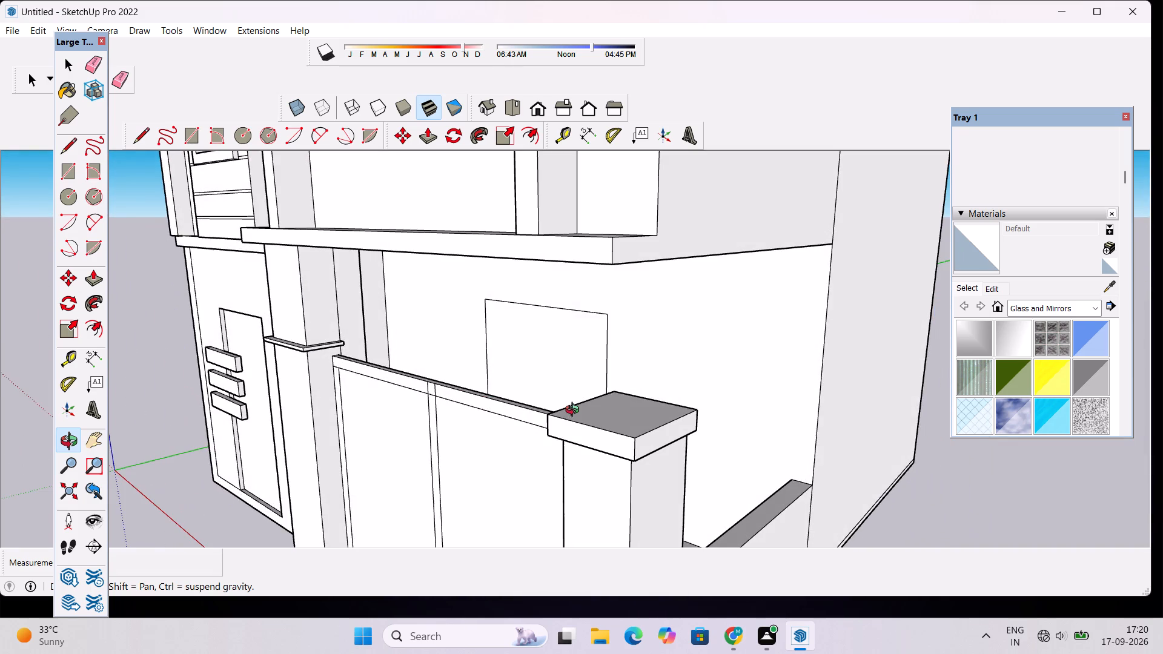
pyautogui.moveTo(575, 411); pyautogui.dragTo(524, 415)
pyautogui.keyDown('shift'); pyautogui.moveTo(588, 393); pyautogui.dragTo(547, 398); pyautogui.keyUp('shift')
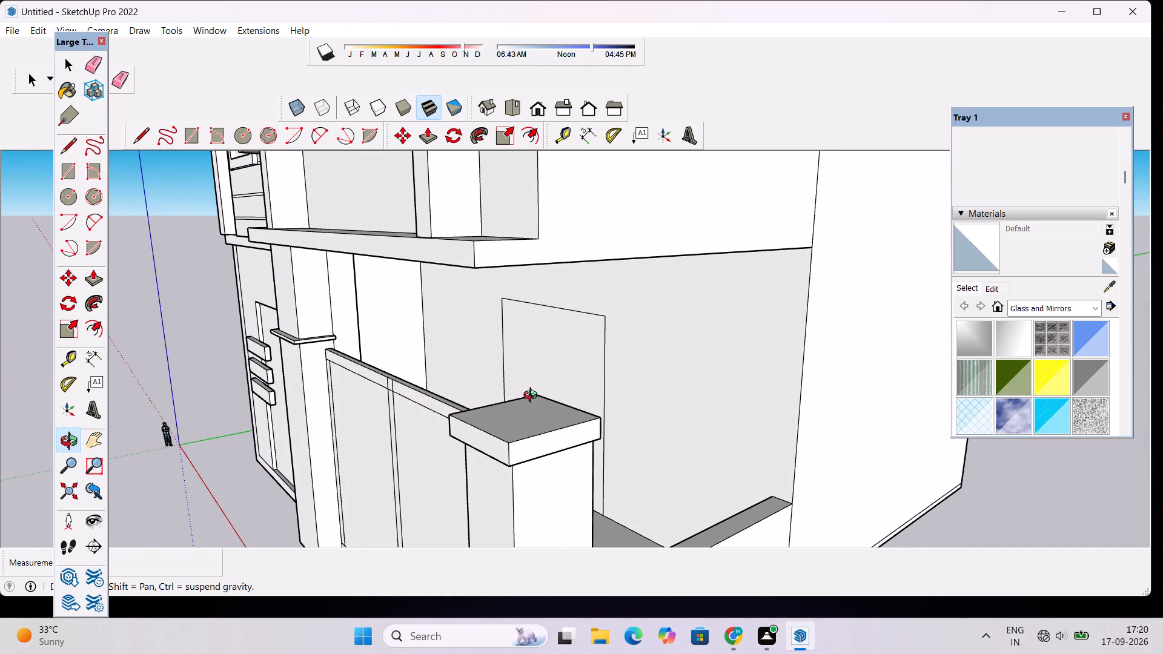
pyautogui.moveTo(529, 396); pyautogui.dragTo(598, 404)
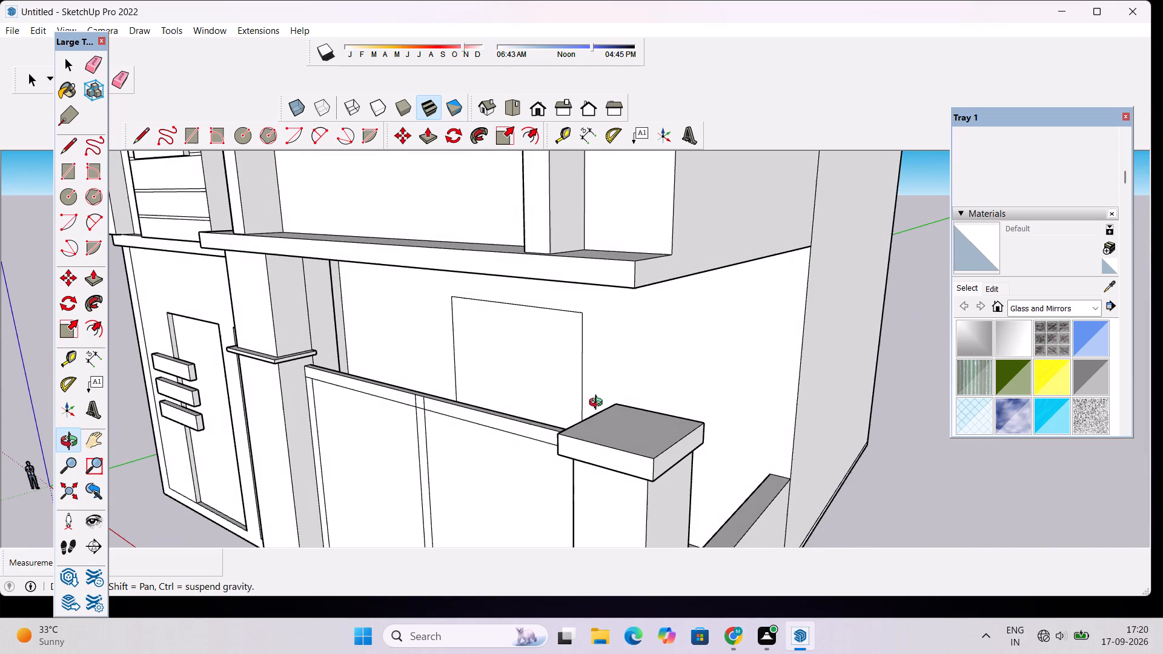
pyautogui.keyDown('shift'); pyautogui.moveTo(598, 404); pyautogui.dragTo(571, 384); pyautogui.keyUp('shift')
pyautogui.scroll(-4, 545, 371)
pyautogui.moveTo(493, 383); pyautogui.dragTo(526, 429)
pyautogui.scroll(4, 508, 391)
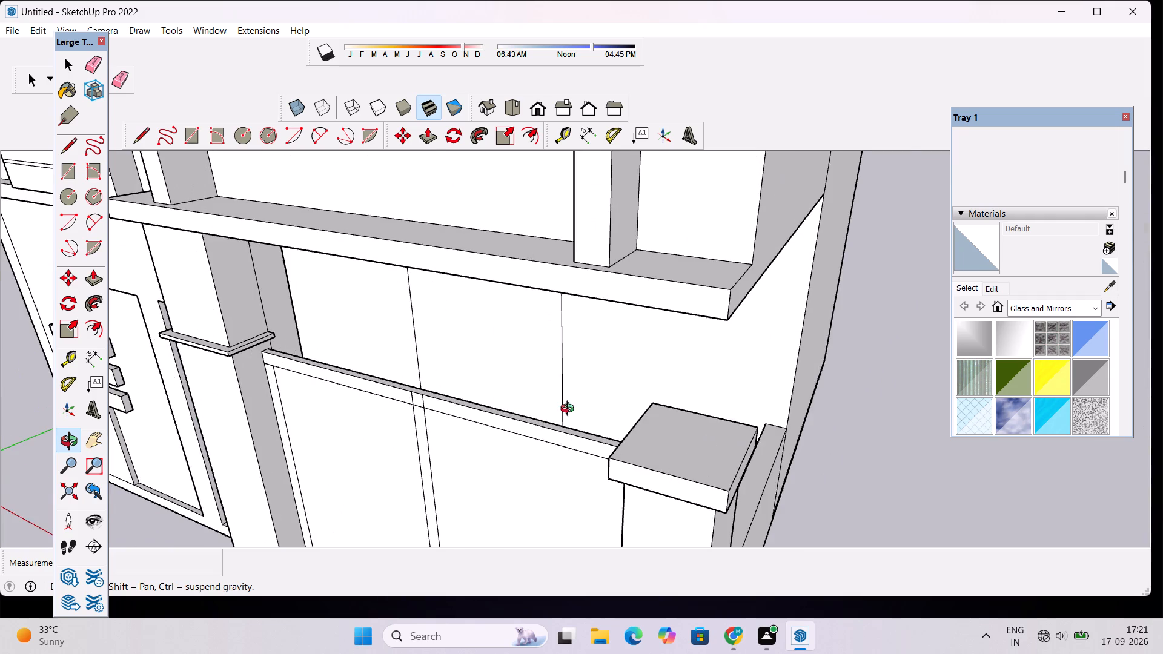
pyautogui.moveTo(570, 410); pyautogui.dragTo(457, 399)
pyautogui.moveTo(613, 408); pyautogui.dragTo(550, 405)
pyautogui.moveTo(575, 386); pyautogui.dragTo(575, 401)
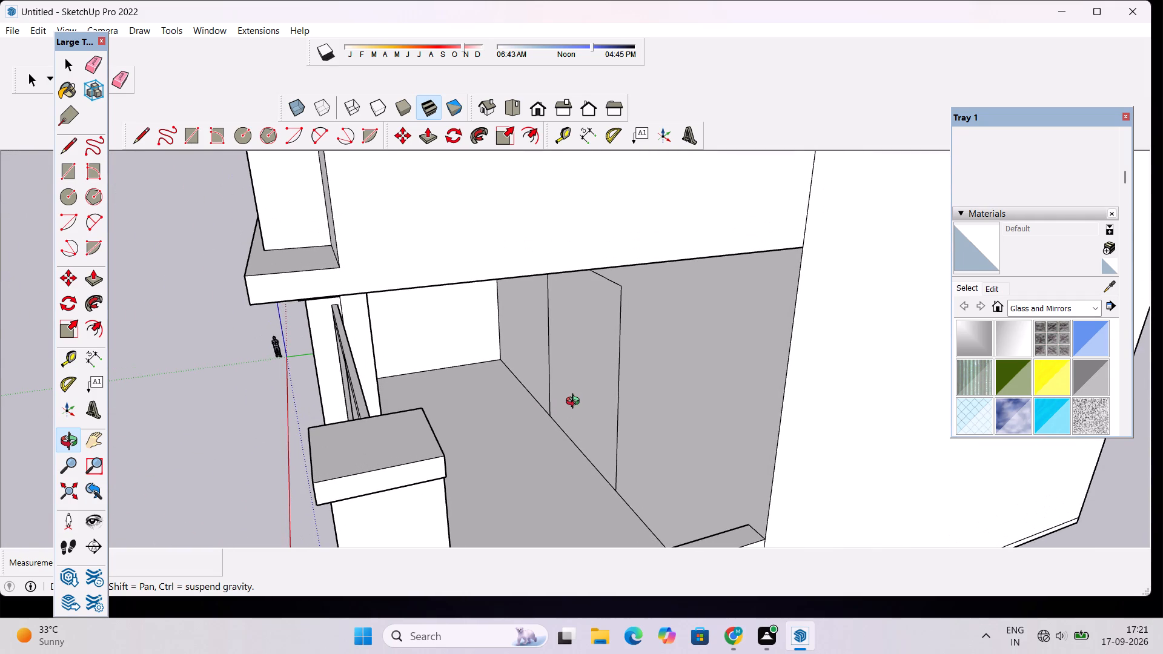
# Examine the wall rectangle behind the porch panel from the front facade and from over the corner pier cap.
pyautogui.moveTo(565, 407); pyautogui.dragTo(618, 398)
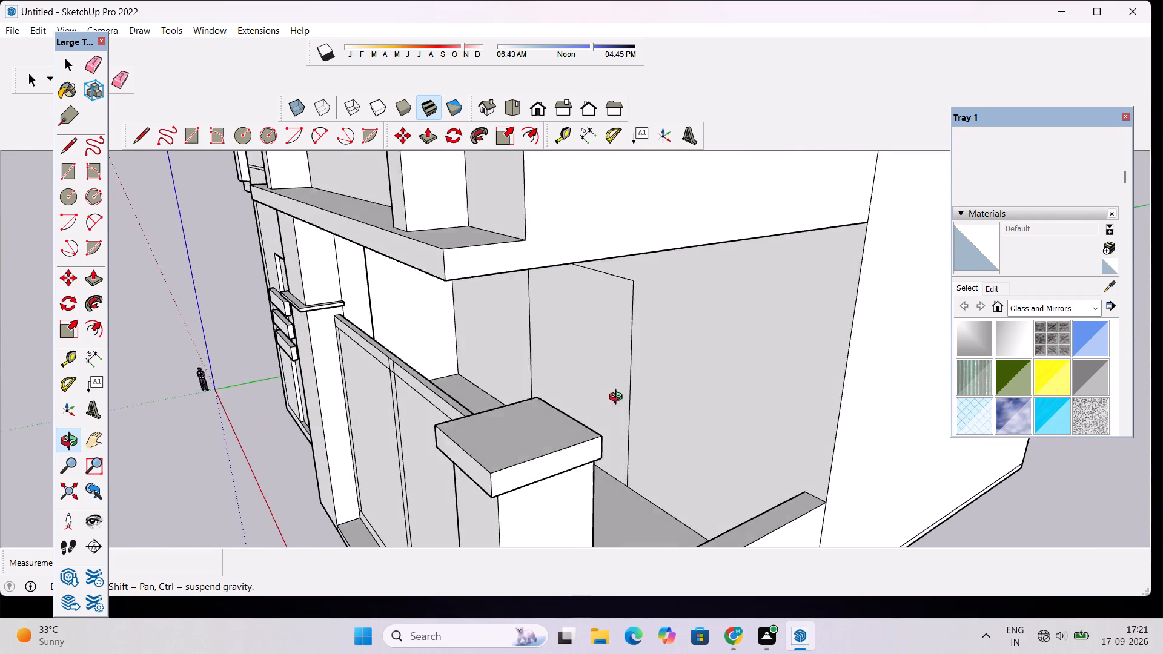
pyautogui.moveTo(618, 398); pyautogui.dragTo(626, 389)
pyautogui.moveTo(627, 389); pyautogui.dragTo(578, 403)
pyautogui.scroll(-5, 559, 402)
pyautogui.moveTo(509, 412); pyautogui.dragTo(687, 388)
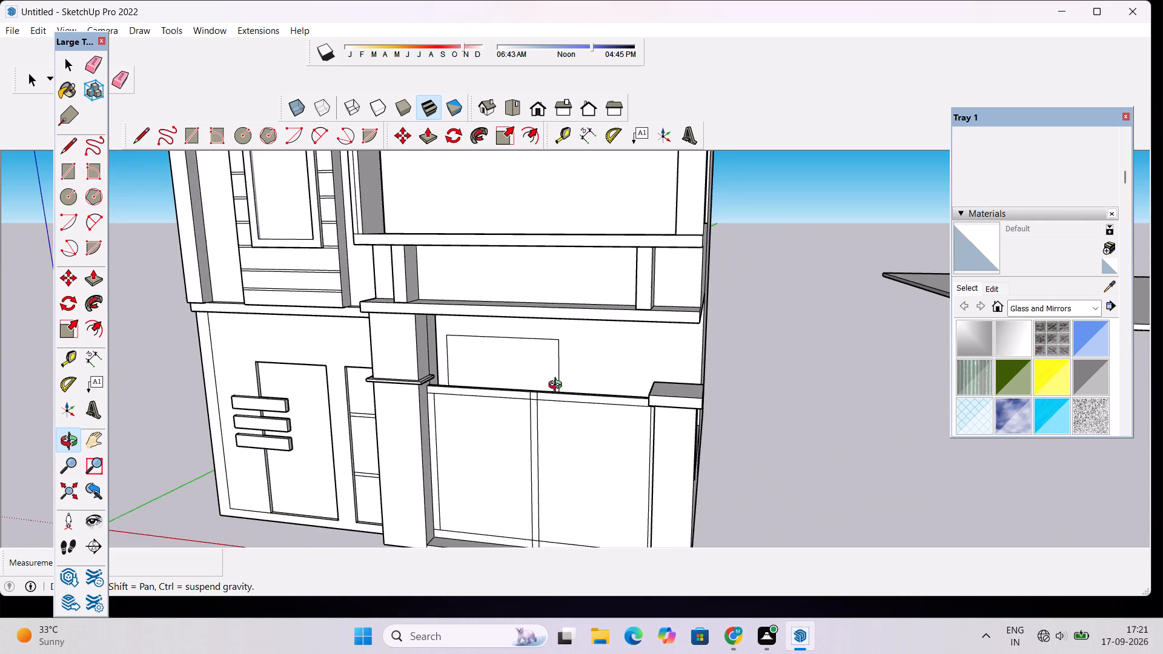
pyautogui.scroll(3, 538, 383)
pyautogui.moveTo(569, 385); pyautogui.dragTo(439, 415)
pyautogui.moveTo(575, 415); pyautogui.dragTo(532, 415)
pyautogui.scroll(3, 591, 398)
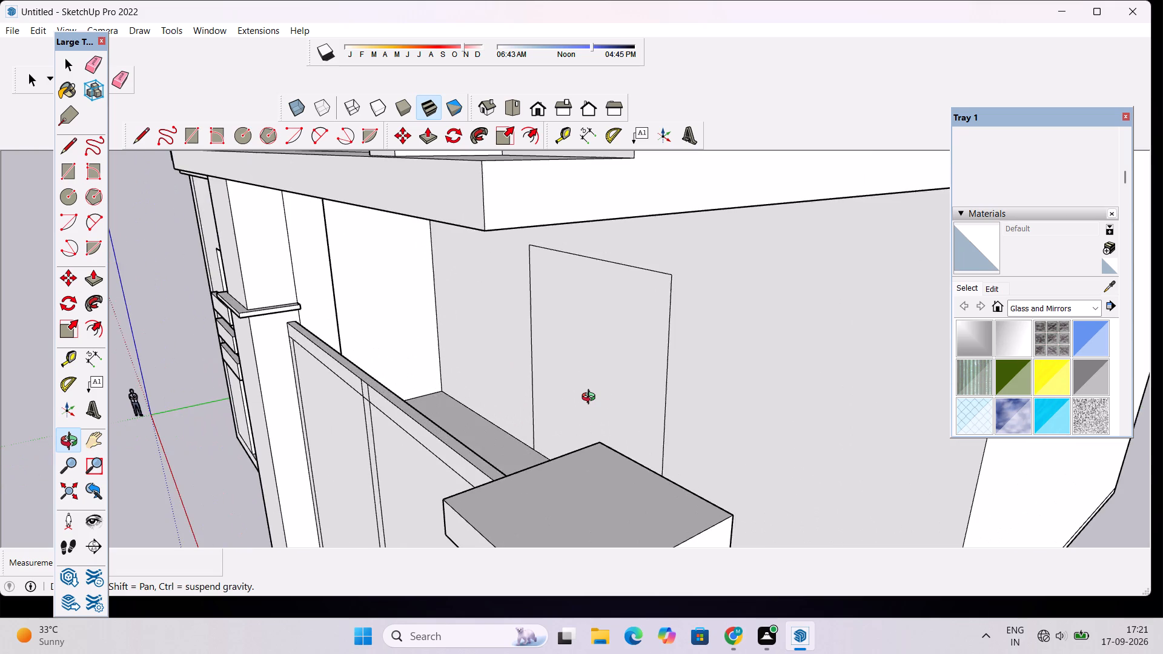
pyautogui.keyDown('shift'); pyautogui.moveTo(599, 389); pyautogui.dragTo(583, 405); pyautogui.keyUp('shift')
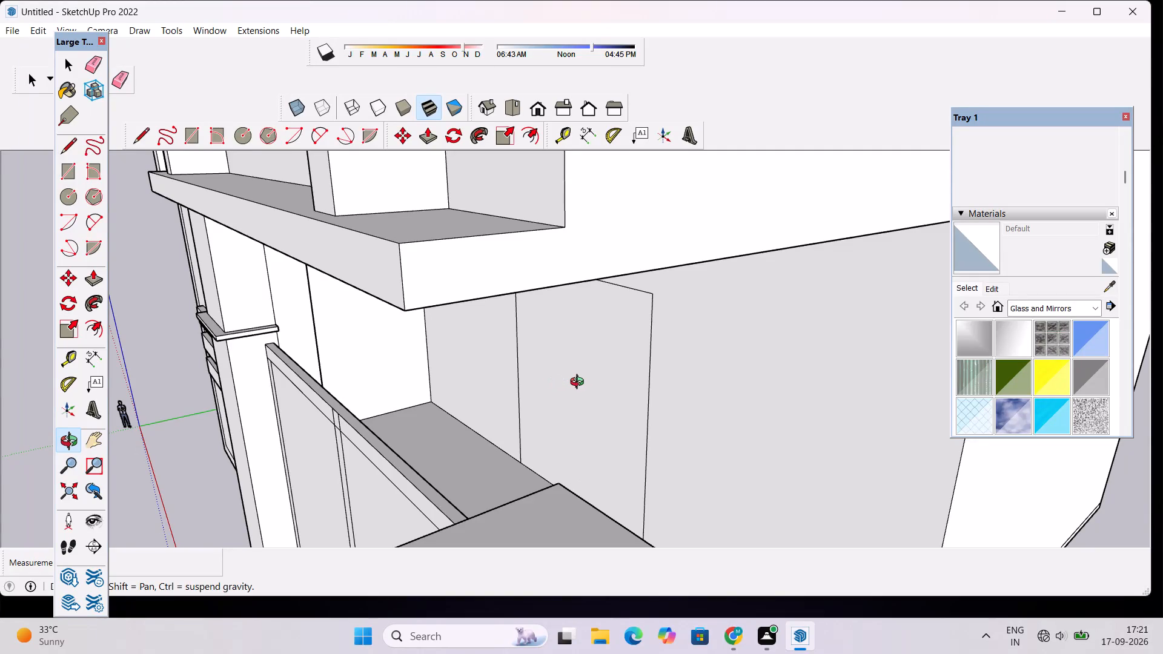
# Examine the wall rectangle's side edges beneath the first-floor slab and above the porch panel from oblique front angles.
pyautogui.scroll(-4, 578, 386)
pyautogui.moveTo(571, 448); pyautogui.dragTo(647, 469)
pyautogui.scroll(2, 607, 436)
pyautogui.keyDown('shift'); pyautogui.moveTo(630, 420); pyautogui.dragTo(605, 431); pyautogui.keyUp('shift')
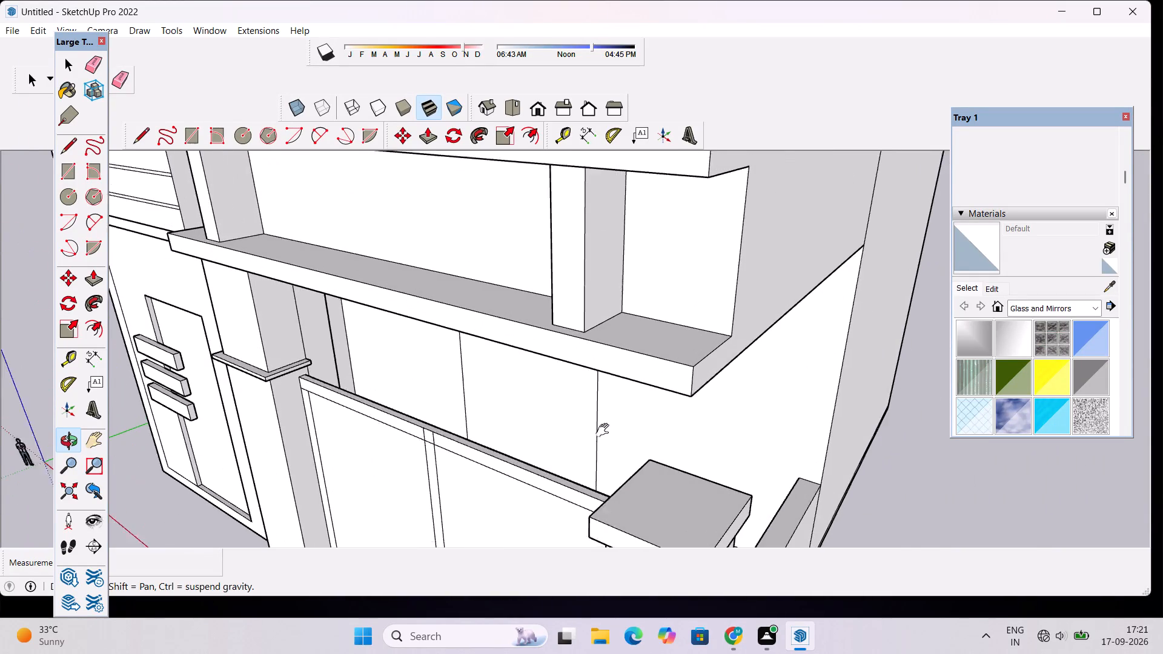
pyautogui.keyDown('shift'); pyautogui.moveTo(605, 431); pyautogui.dragTo(597, 433); pyautogui.keyUp('shift')
pyautogui.scroll(4, 528, 454)
pyautogui.moveTo(535, 452); pyautogui.dragTo(522, 423)
pyautogui.scroll(-3, 520, 417)
pyautogui.moveTo(520, 417); pyautogui.dragTo(546, 437)
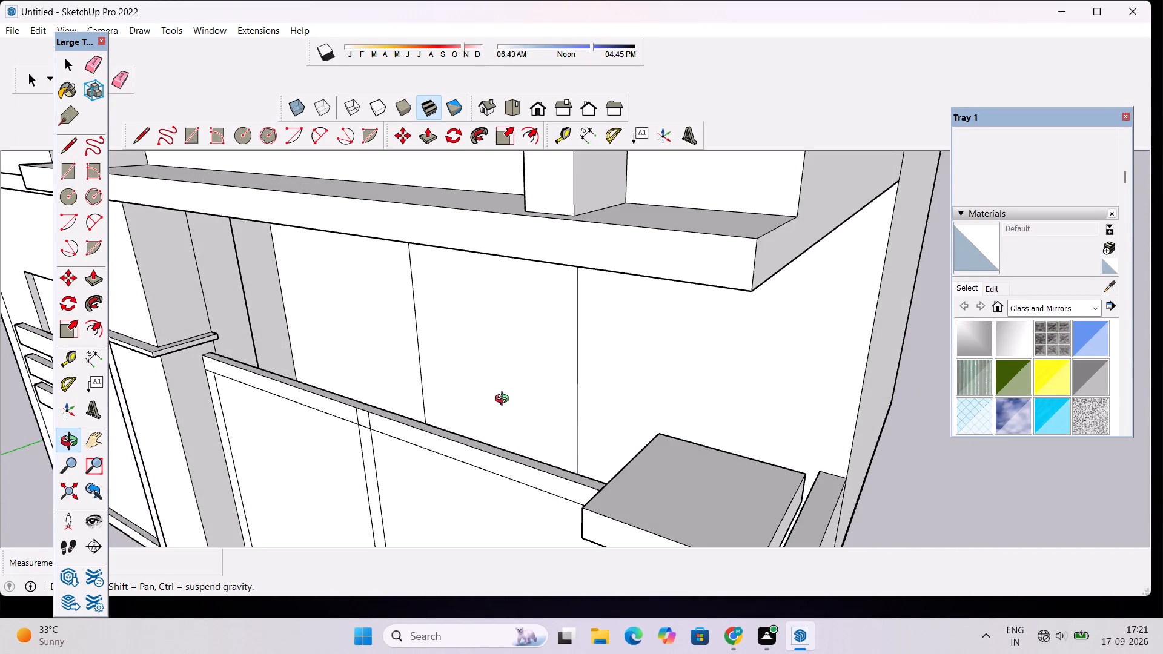
pyautogui.moveTo(508, 402); pyautogui.dragTo(517, 412)
pyautogui.moveTo(522, 403); pyautogui.dragTo(525, 418)
pyautogui.scroll(-3, 525, 417)
pyautogui.scroll(4, 529, 434)
pyautogui.moveTo(644, 428); pyautogui.dragTo(601, 431)
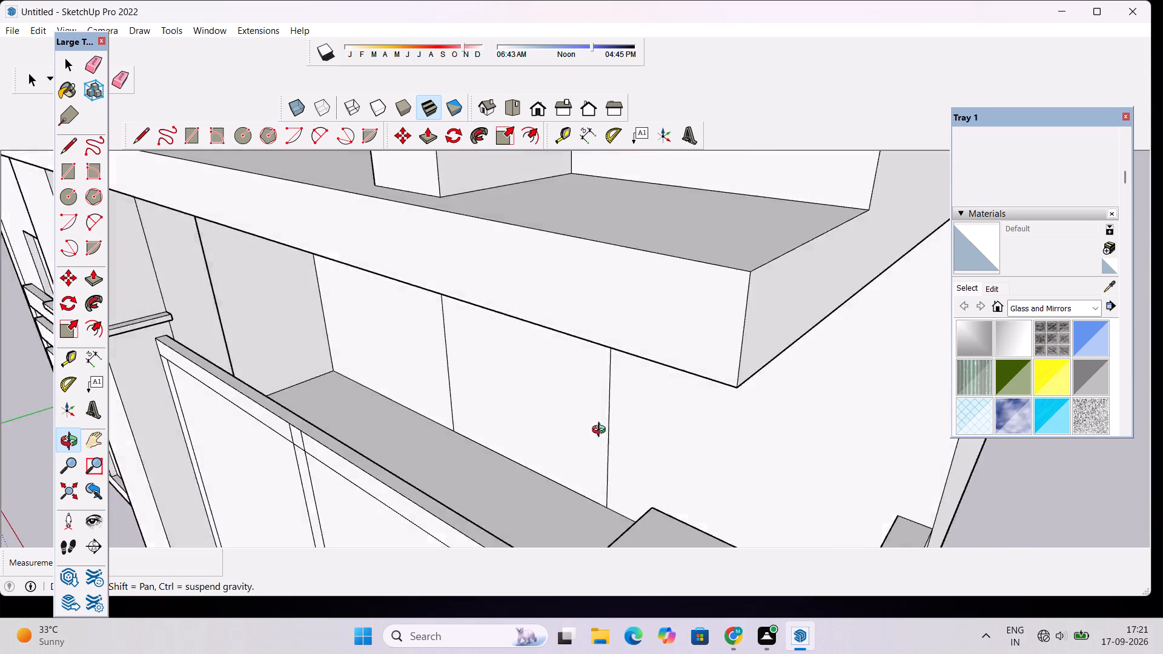
pyautogui.moveTo(601, 431); pyautogui.dragTo(563, 427)
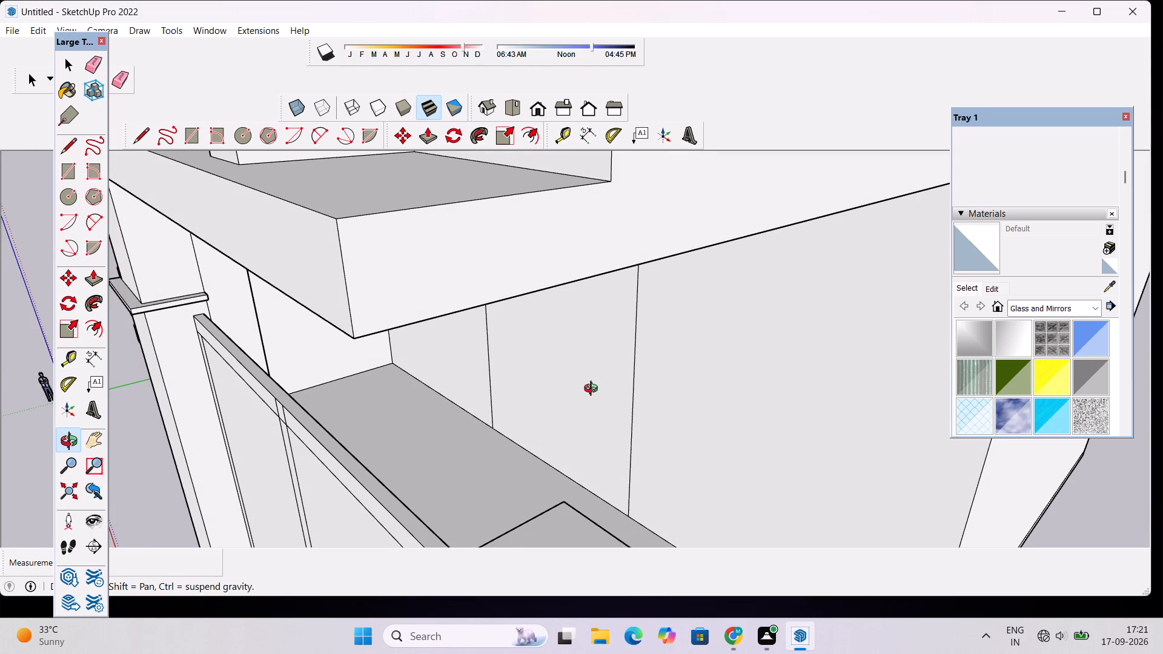
# Examine the whole wall rectangle and its base on the porch floor from the building's open side.
pyautogui.scroll(-4, 594, 388)
pyautogui.scroll(2, 607, 419)
pyautogui.moveTo(648, 429); pyautogui.dragTo(608, 417)
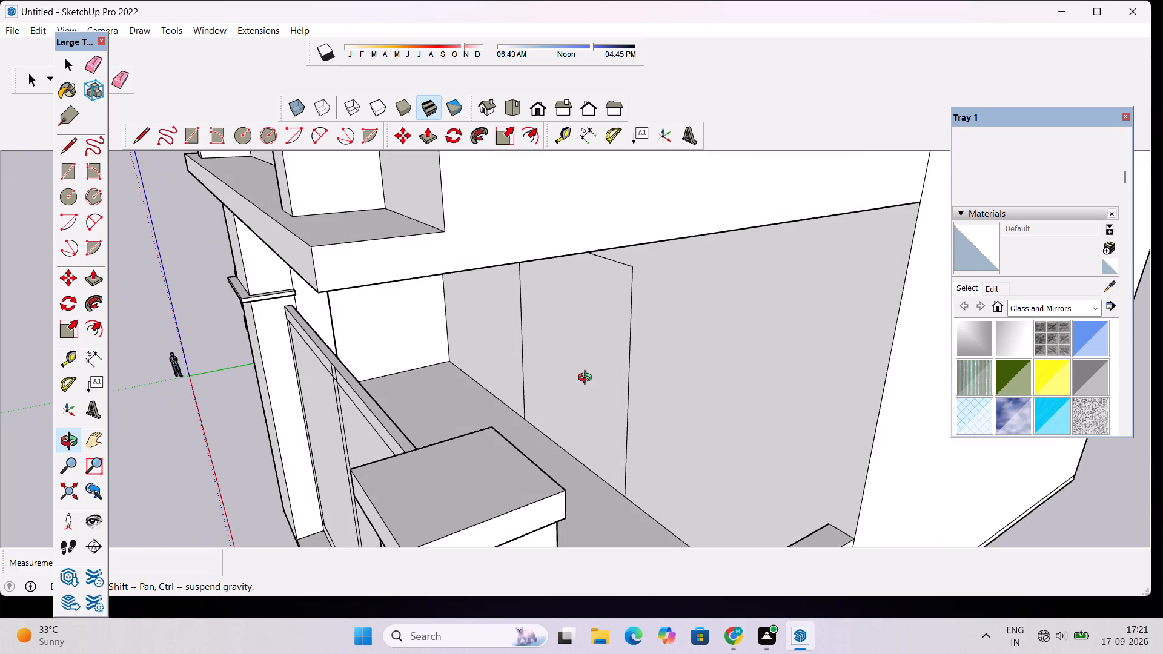
pyautogui.scroll(1, 598, 369)
pyautogui.keyDown('shift'); pyautogui.moveTo(599, 411); pyautogui.dragTo(595, 380); pyautogui.keyUp('shift')
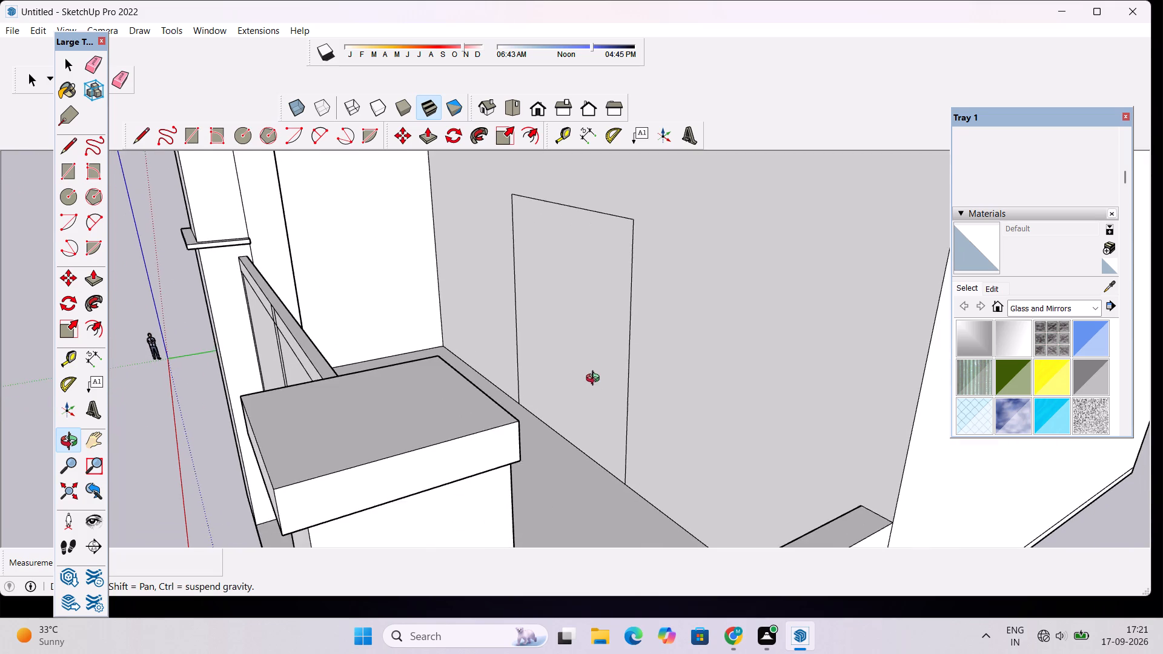
pyautogui.scroll(-2, 595, 372)
pyautogui.moveTo(623, 412); pyautogui.dragTo(569, 414)
pyautogui.keyDown('shift'); pyautogui.moveTo(603, 430); pyautogui.dragTo(594, 454); pyautogui.keyUp('shift')
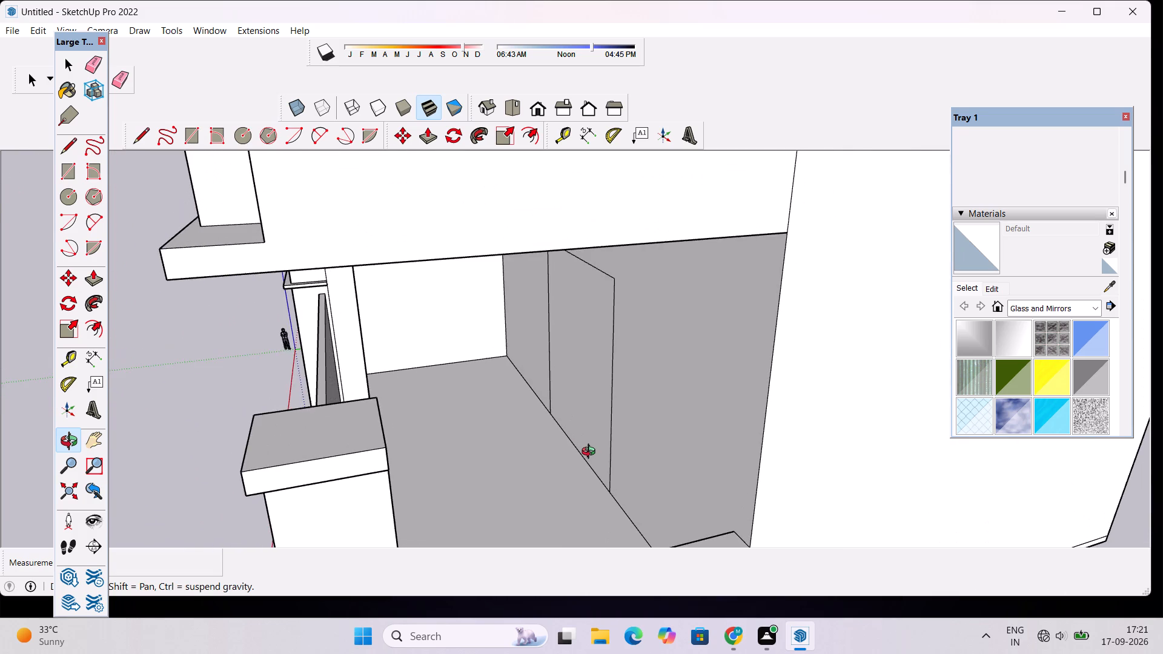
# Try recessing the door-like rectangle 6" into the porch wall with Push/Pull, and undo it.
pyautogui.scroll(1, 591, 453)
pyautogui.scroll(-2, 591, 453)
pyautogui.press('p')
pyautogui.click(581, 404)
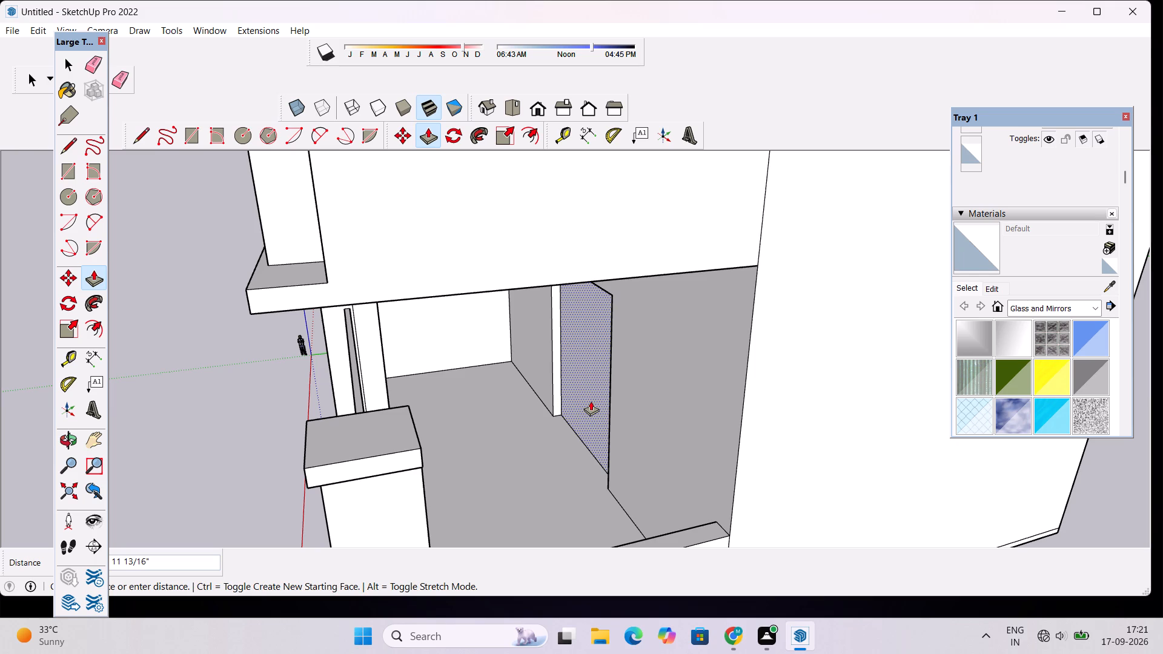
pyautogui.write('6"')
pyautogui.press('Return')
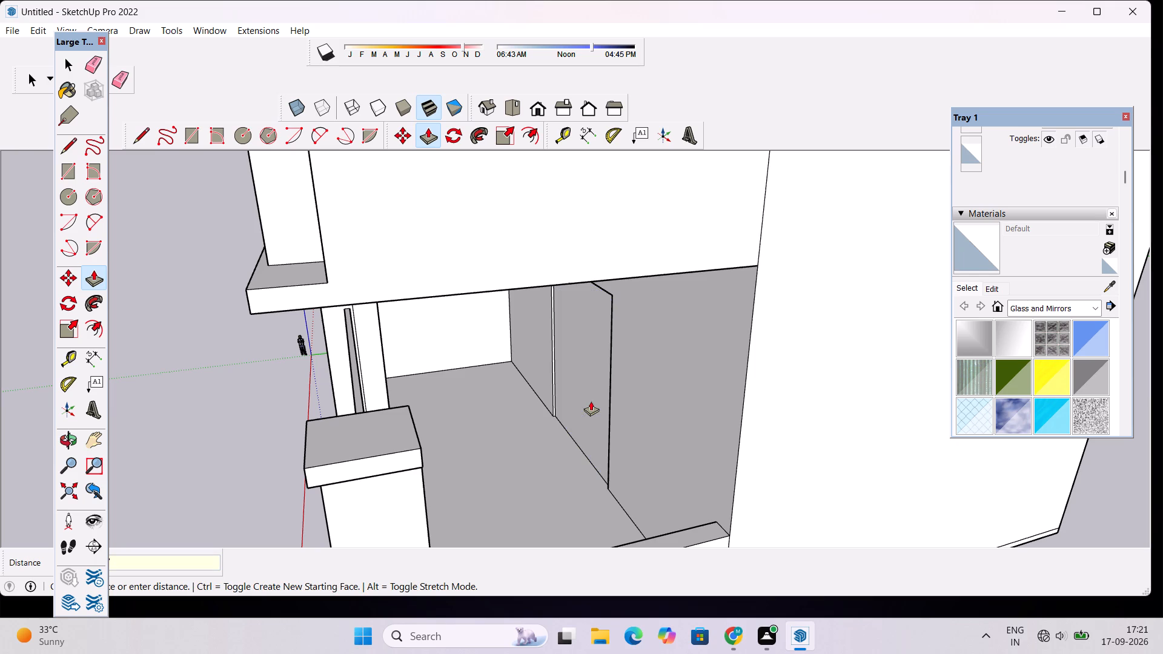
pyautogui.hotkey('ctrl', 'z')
# Recess the door-like rectangle on the porch wall by 1' with Push/Pull.
pyautogui.click(590, 383)
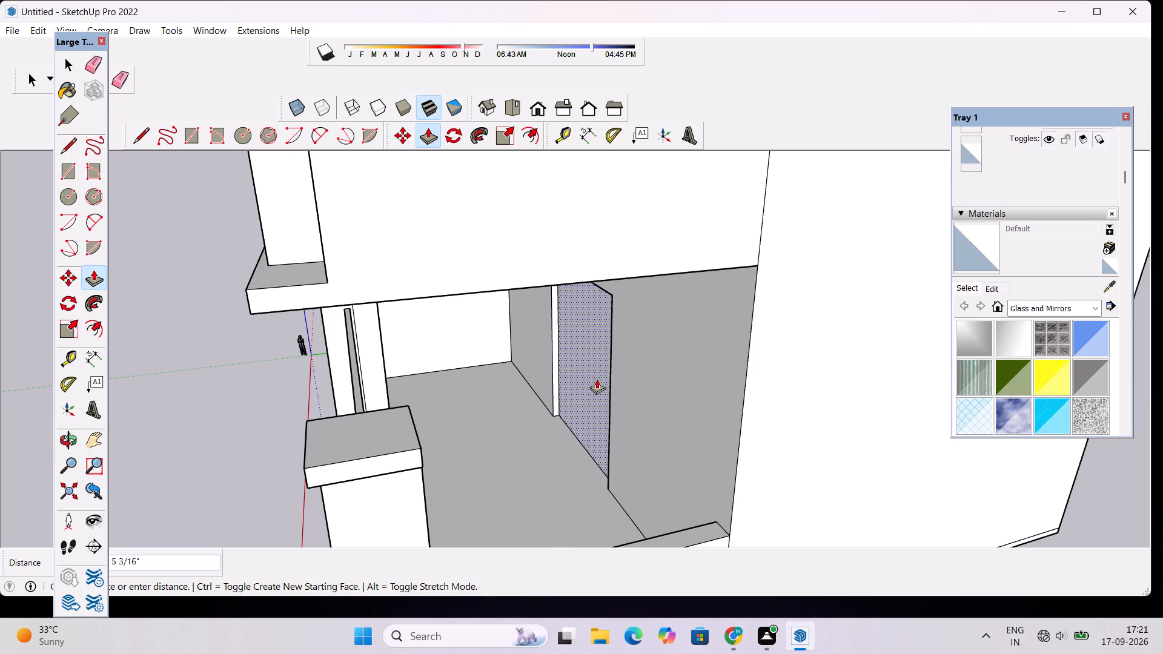
pyautogui.write("1'")
pyautogui.press('Return')
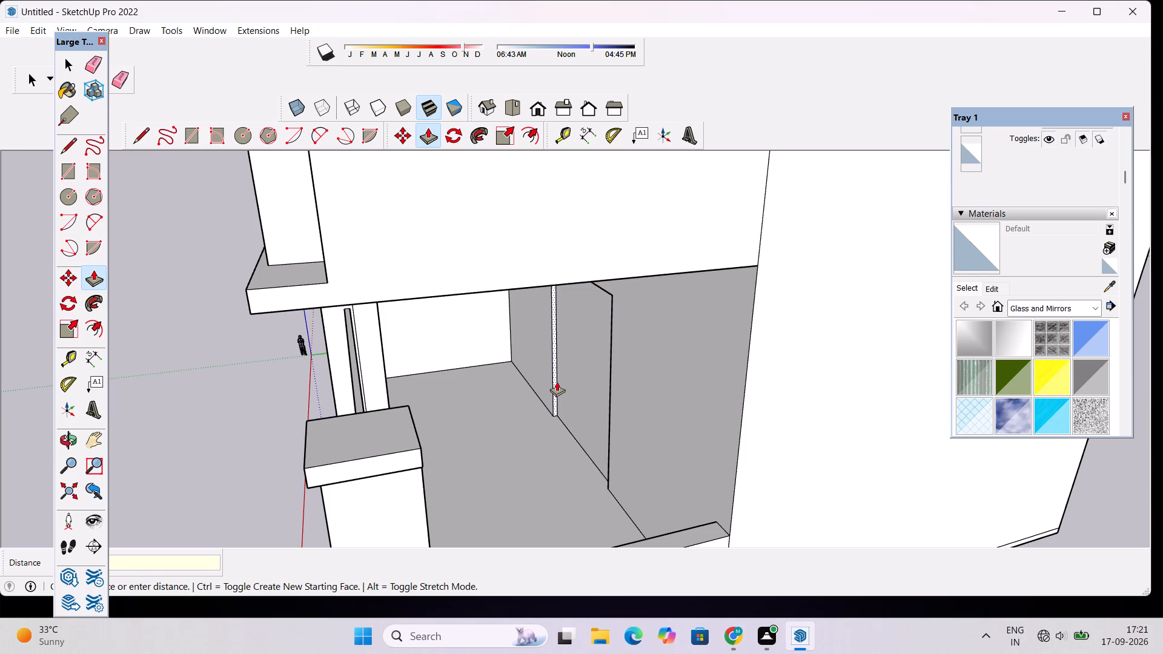
pyautogui.press('space')
# Examine the recessed porch doorway against the front facade and the building's open side.
pyautogui.press('o')
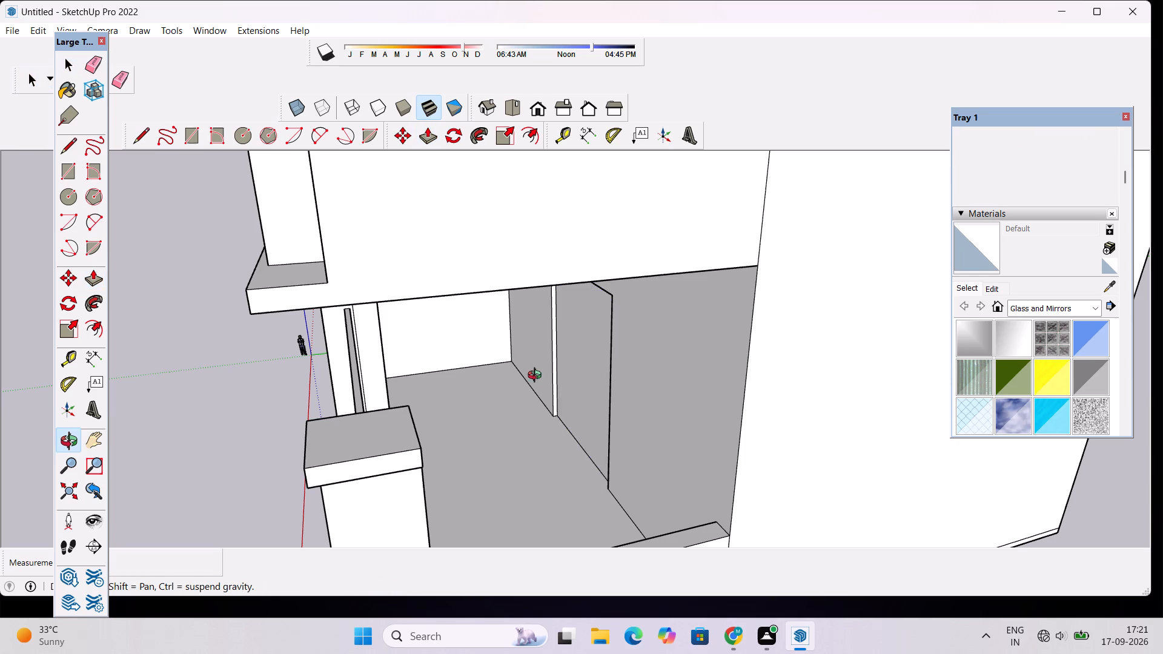
pyautogui.scroll(-5, 531, 374)
pyautogui.moveTo(445, 424); pyautogui.dragTo(579, 358)
pyautogui.moveTo(535, 386); pyautogui.dragTo(772, 362)
pyautogui.moveTo(775, 380); pyautogui.dragTo(722, 417)
pyautogui.scroll(-4, 685, 398)
pyautogui.keyDown('shift'); pyautogui.moveTo(685, 386); pyautogui.dragTo(609, 403); pyautogui.keyUp('shift')
pyautogui.scroll(1, 569, 405)
pyautogui.moveTo(567, 405); pyautogui.dragTo(570, 464)
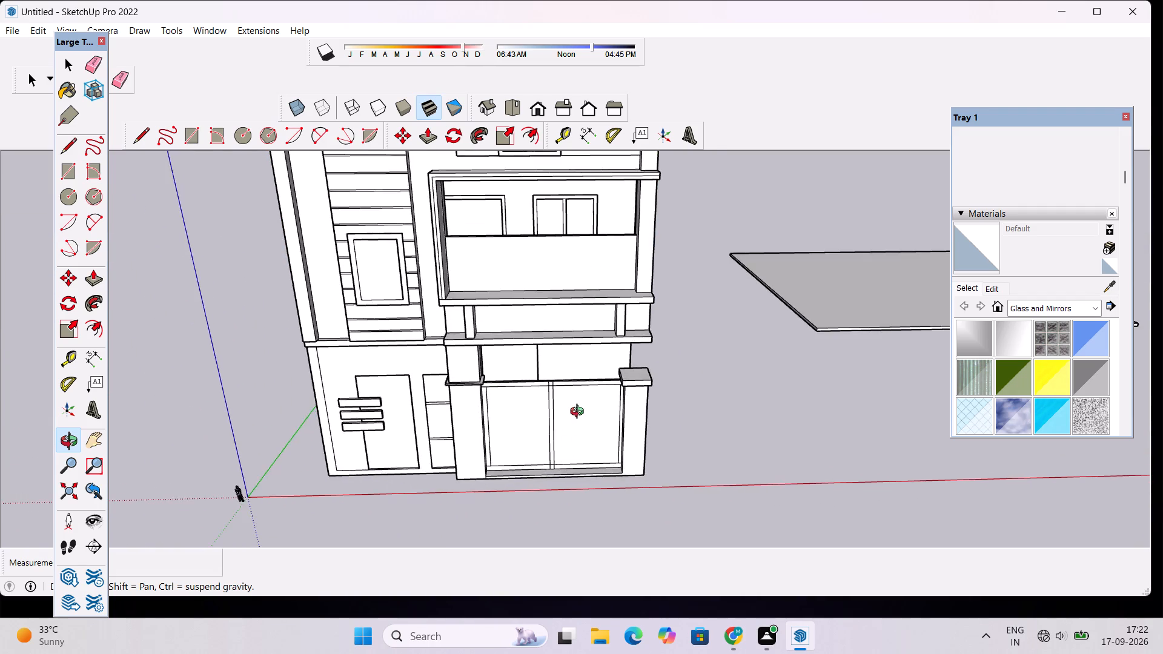
pyautogui.scroll(8, 581, 408)
pyautogui.keyDown('shift'); pyautogui.moveTo(686, 406); pyautogui.dragTo(589, 401); pyautogui.keyUp('shift')
pyautogui.scroll(-5, 547, 399)
pyautogui.moveTo(670, 372); pyautogui.dragTo(384, 385)
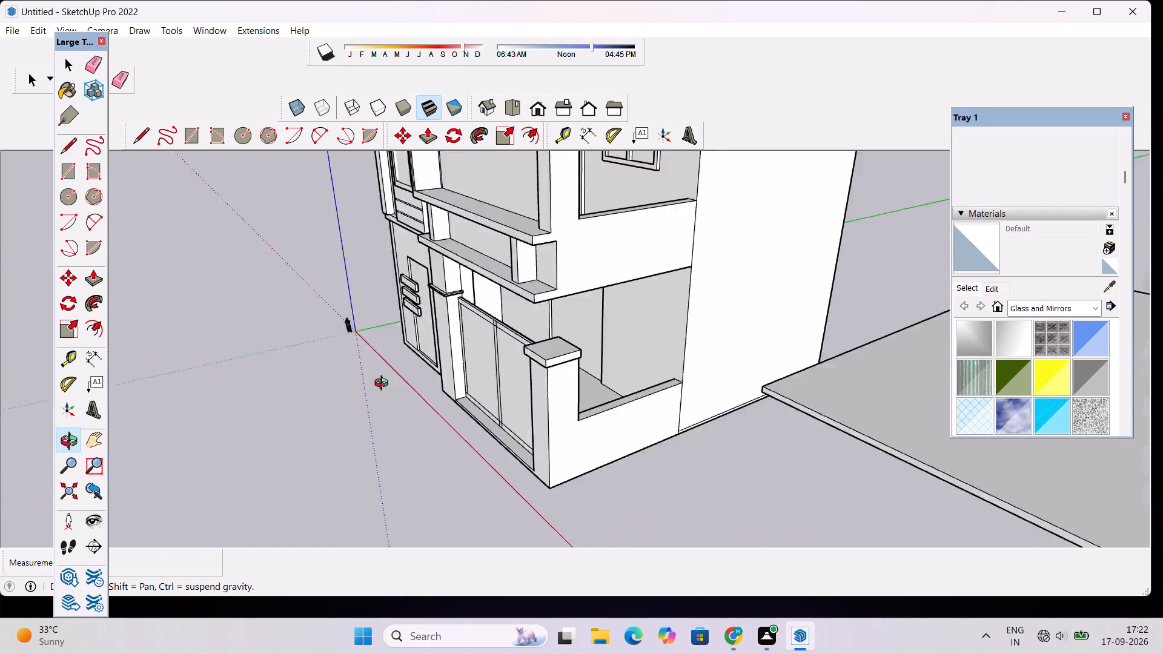
pyautogui.moveTo(384, 385); pyautogui.dragTo(660, 352)
# Examine the recessed doorway close up from the side, and the ground-floor frontage from several heights.
pyautogui.scroll(-4, 660, 353)
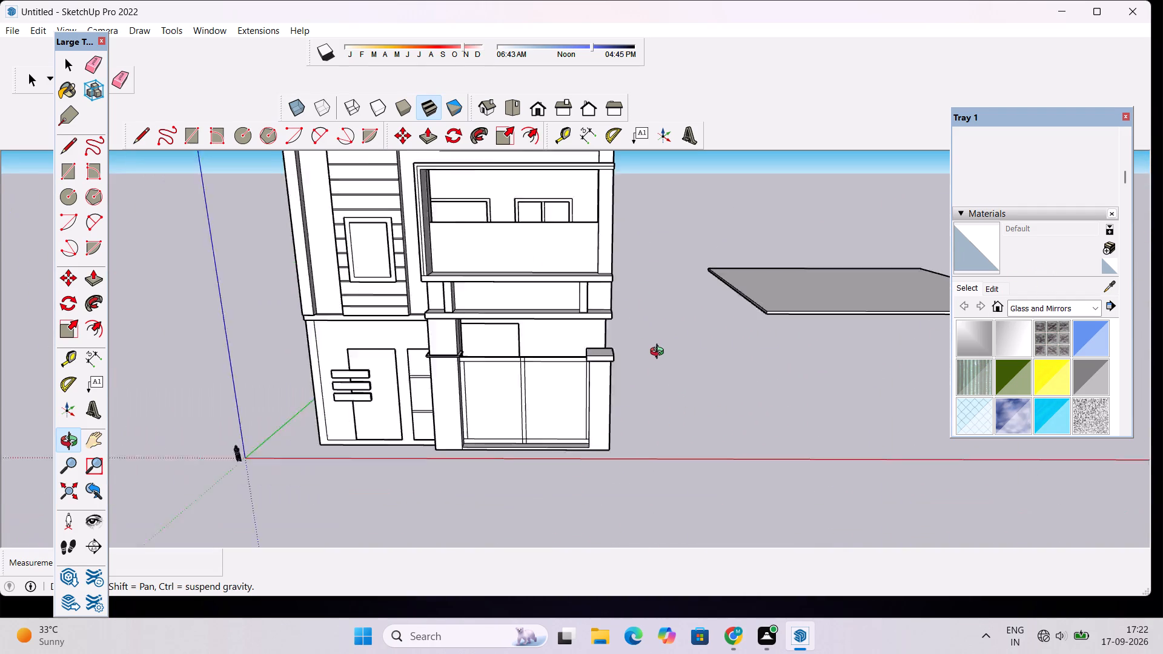
pyautogui.scroll(-2, 660, 353)
pyautogui.moveTo(704, 394); pyautogui.dragTo(461, 411)
pyautogui.scroll(12, 732, 365)
pyautogui.click(734, 335)
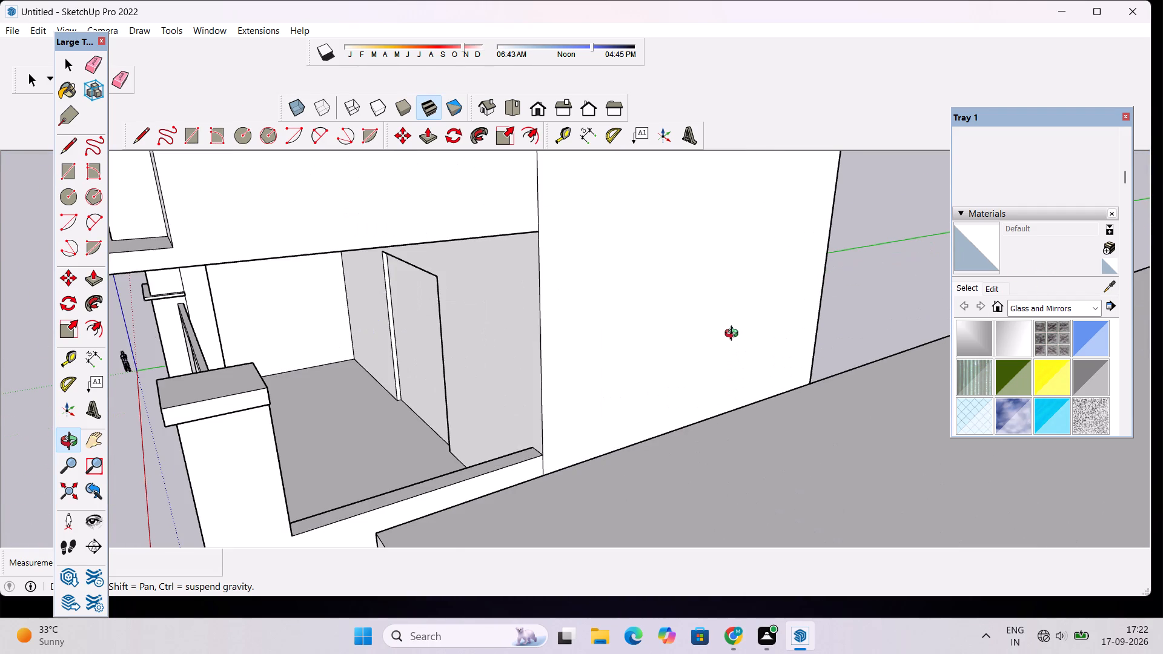
pyautogui.scroll(1, 732, 326)
pyautogui.scroll(-10, 726, 292)
pyautogui.moveTo(503, 381); pyautogui.dragTo(690, 425)
pyautogui.scroll(-6, 680, 422)
pyautogui.keyDown('shift'); pyautogui.moveTo(582, 439); pyautogui.dragTo(598, 380); pyautogui.keyUp('shift')
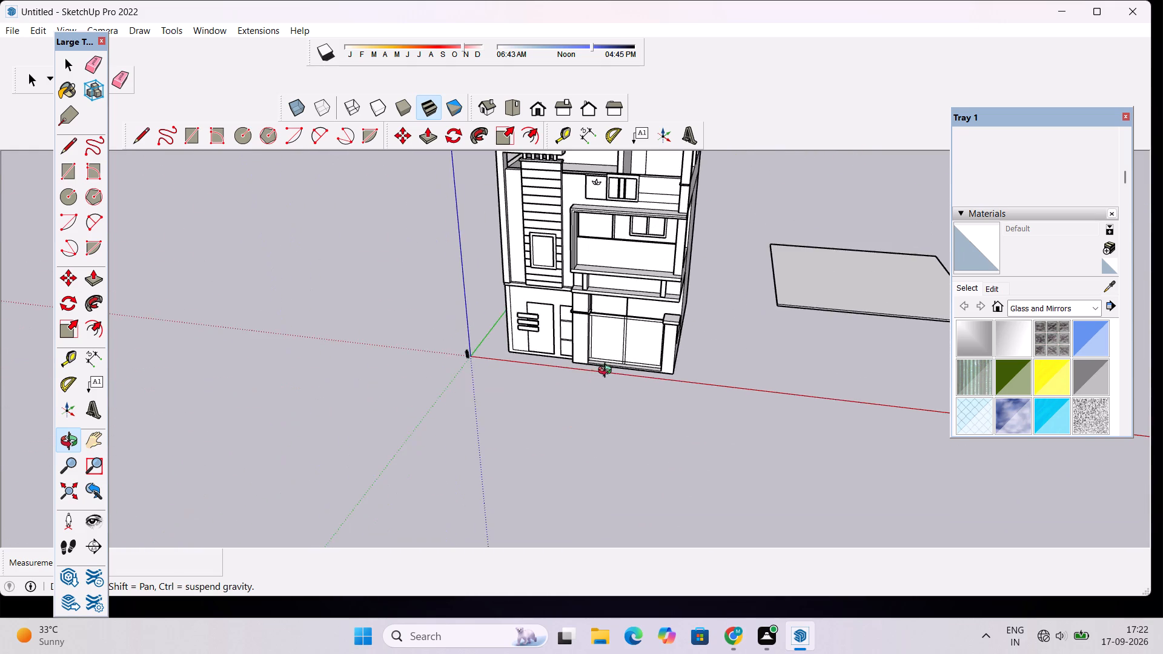
pyautogui.scroll(4, 609, 371)
pyautogui.moveTo(664, 403); pyautogui.dragTo(664, 320)
pyautogui.scroll(2, 664, 306)
pyautogui.keyDown('shift'); pyautogui.moveTo(664, 329); pyautogui.dragTo(660, 374); pyautogui.keyUp('shift')
pyautogui.scroll(-2, 660, 374)
pyautogui.moveTo(660, 420); pyautogui.dragTo(660, 440)
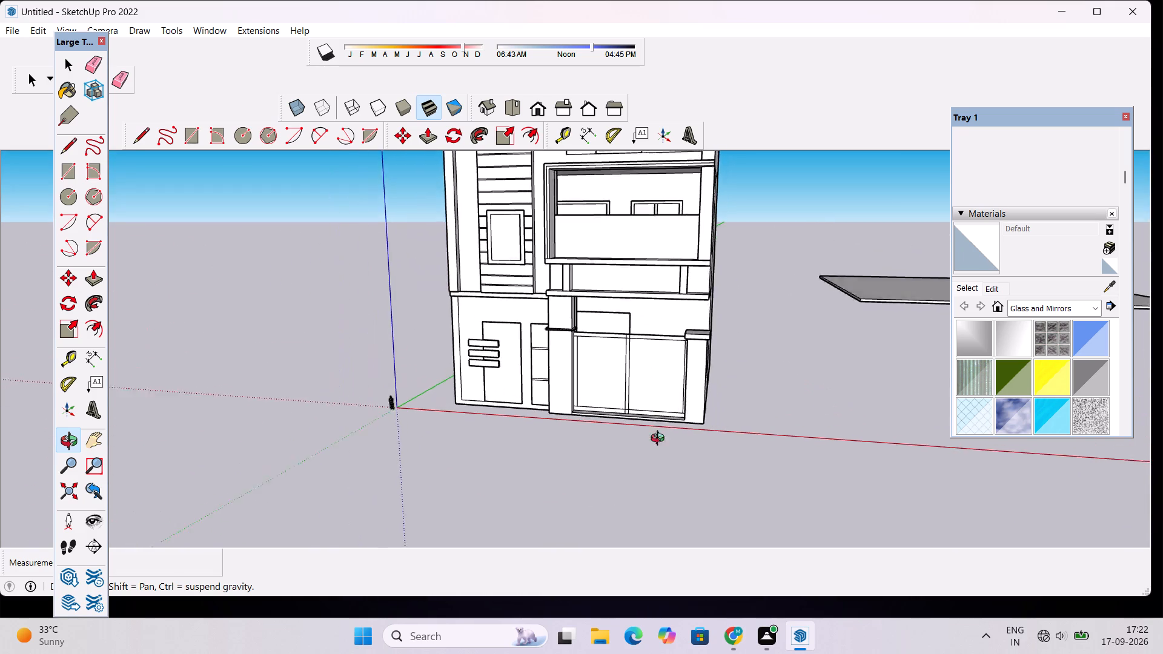
pyautogui.moveTo(660, 440); pyautogui.dragTo(660, 542)
# Erase the short vertical line where the inner porch pier meets the low curb beneath the bordered panel.
pyautogui.scroll(8, 645, 378)
pyautogui.moveTo(559, 482); pyautogui.dragTo(723, 460)
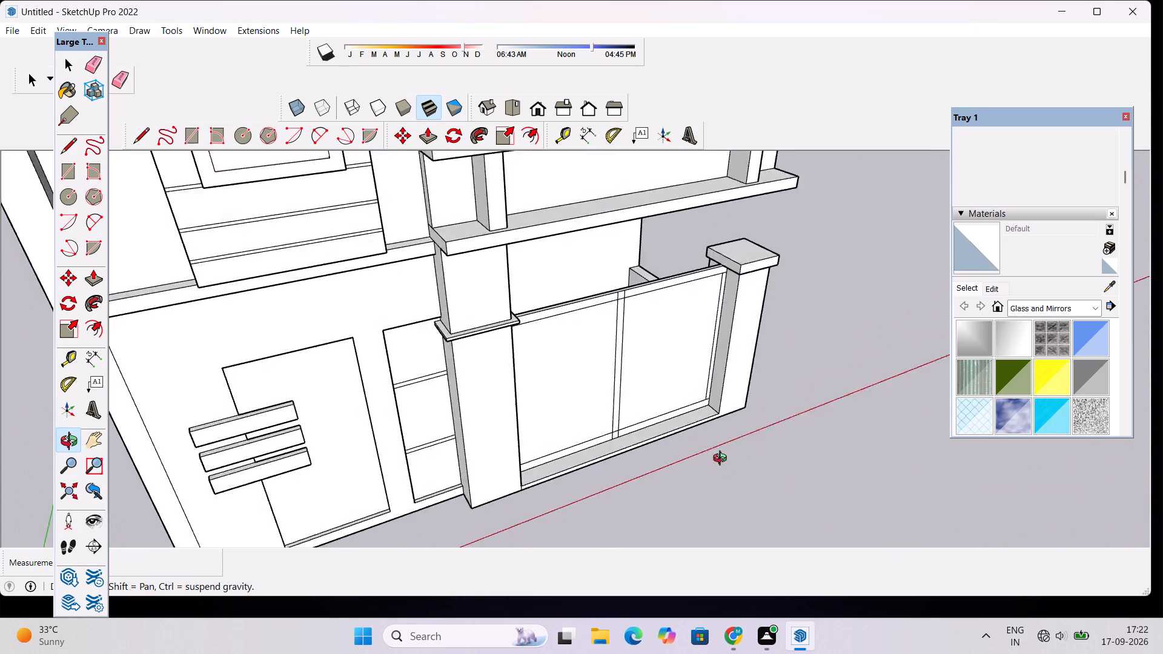
pyautogui.moveTo(723, 460); pyautogui.dragTo(437, 460)
pyautogui.scroll(9, 548, 451)
pyautogui.moveTo(407, 463); pyautogui.dragTo(531, 432)
pyautogui.scroll(3, 543, 412)
pyautogui.moveTo(456, 435); pyautogui.dragTo(519, 412)
pyautogui.scroll(3, 505, 420)
pyautogui.keyDown('shift'); pyautogui.moveTo(505, 420); pyautogui.dragTo(507, 438); pyautogui.keyUp('shift')
pyautogui.scroll(3, 507, 438)
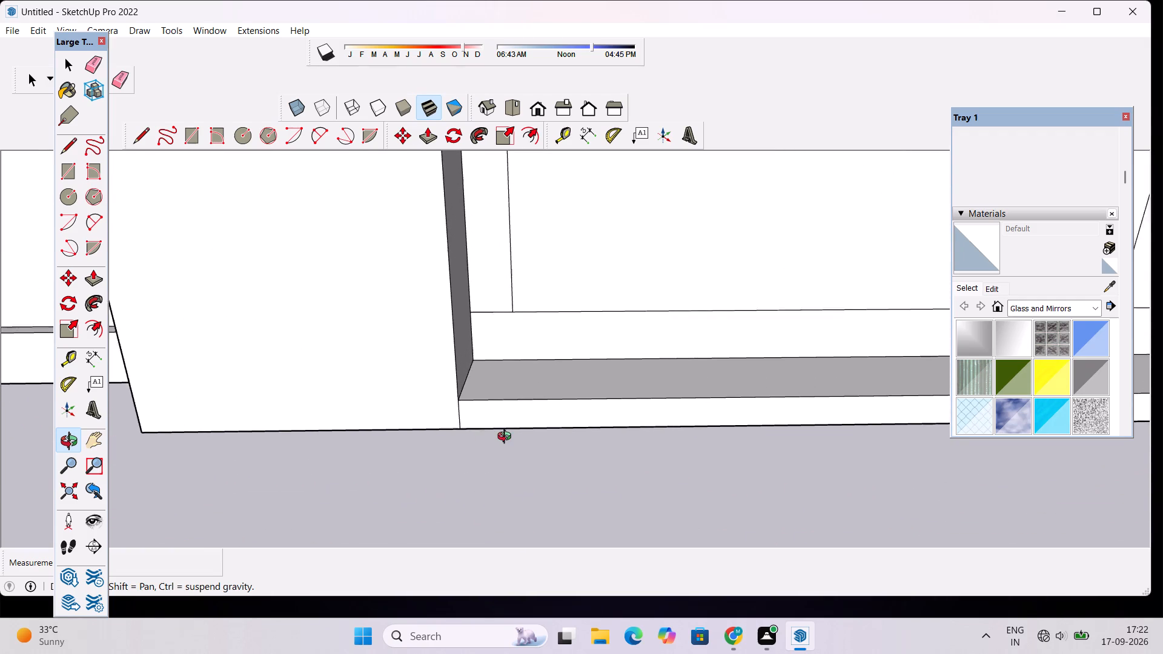
pyautogui.scroll(1, 507, 438)
pyautogui.press('e')
pyautogui.scroll(4, 469, 424)
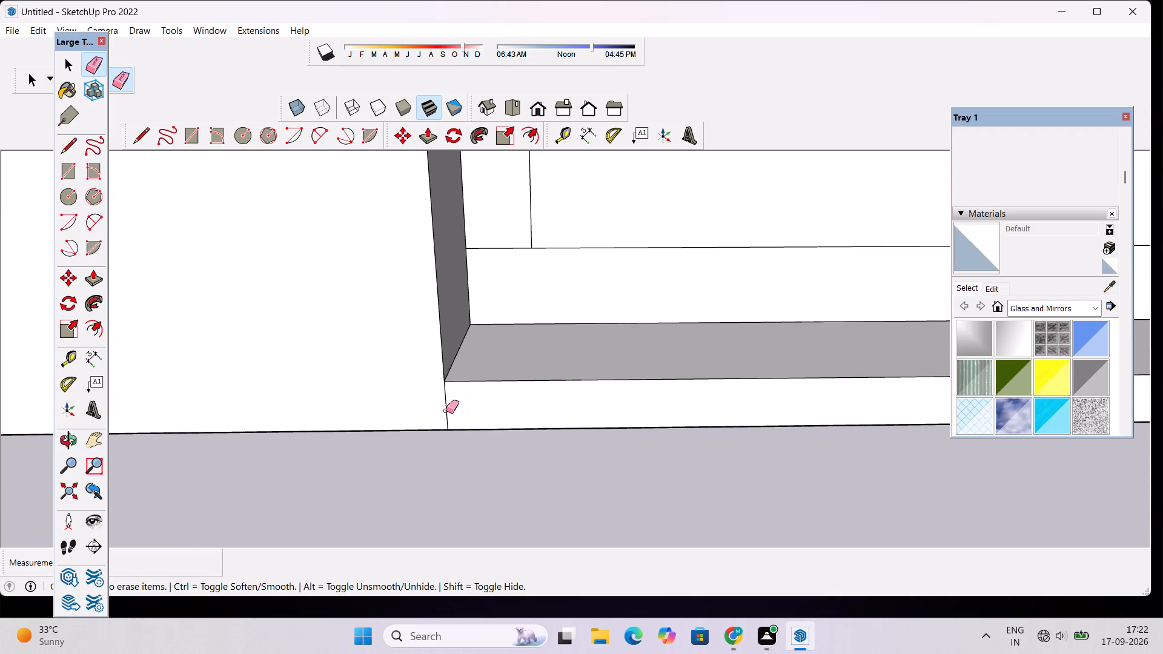
pyautogui.click(446, 411)
pyautogui.scroll(-20, 442, 411)
pyautogui.scroll(-13, 442, 411)
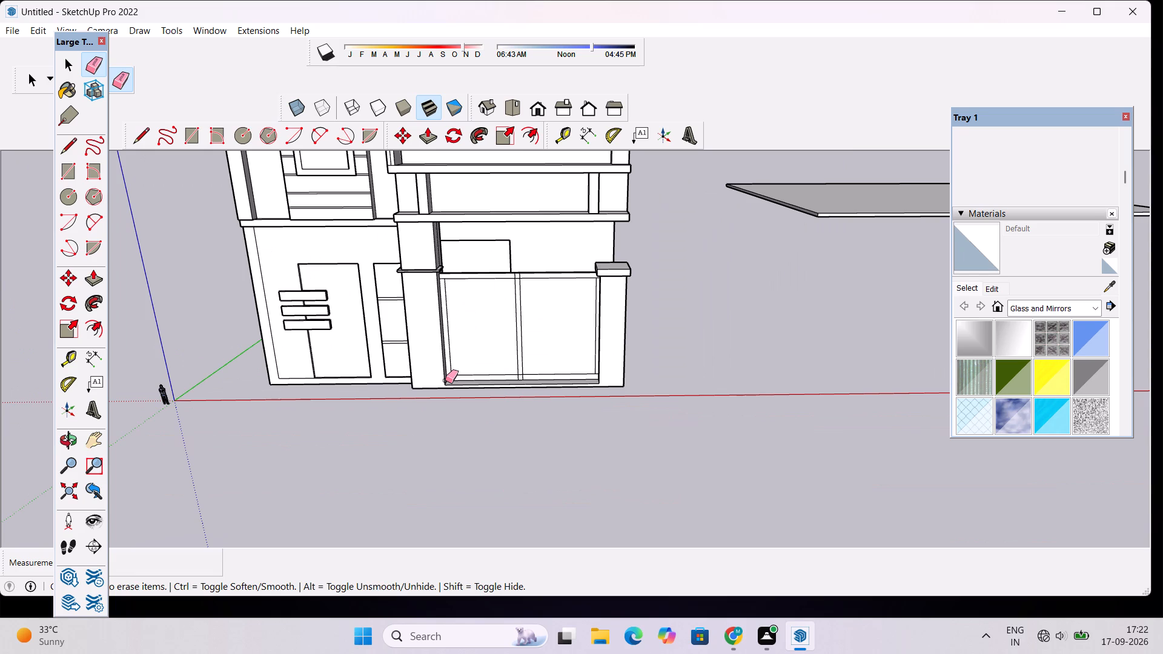
# Examine the full building facade from low, level and raised front views, from the porch up to the roof.
pyautogui.press('l')
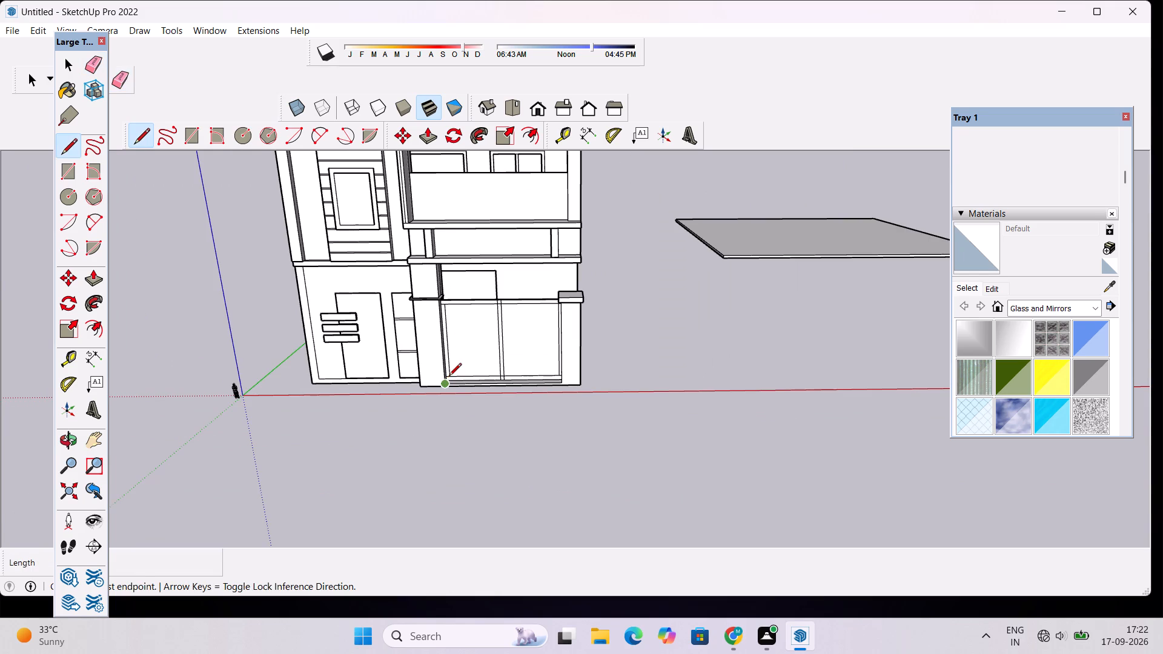
pyautogui.press('o')
pyautogui.scroll(-4, 449, 377)
pyautogui.moveTo(480, 433); pyautogui.dragTo(473, 331)
pyautogui.scroll(3, 494, 293)
pyautogui.scroll(-2, 494, 293)
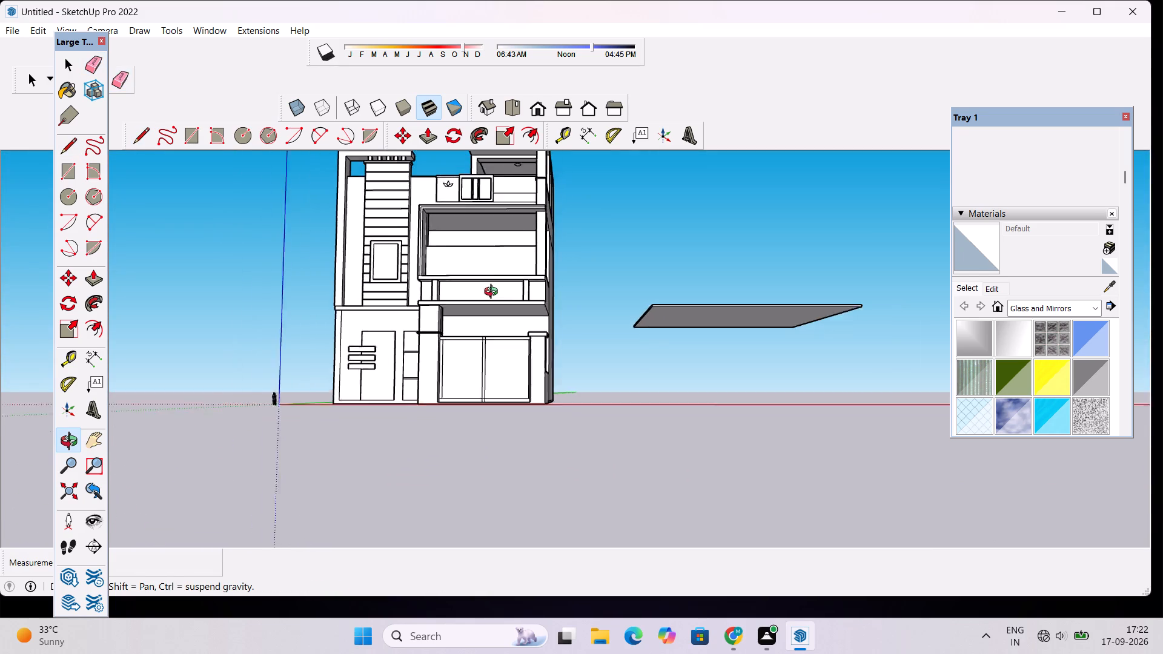
pyautogui.scroll(-1, 494, 293)
pyautogui.moveTo(491, 316); pyautogui.dragTo(506, 381)
pyautogui.keyDown('shift'); pyautogui.moveTo(511, 349); pyautogui.dragTo(514, 380); pyautogui.keyUp('shift')
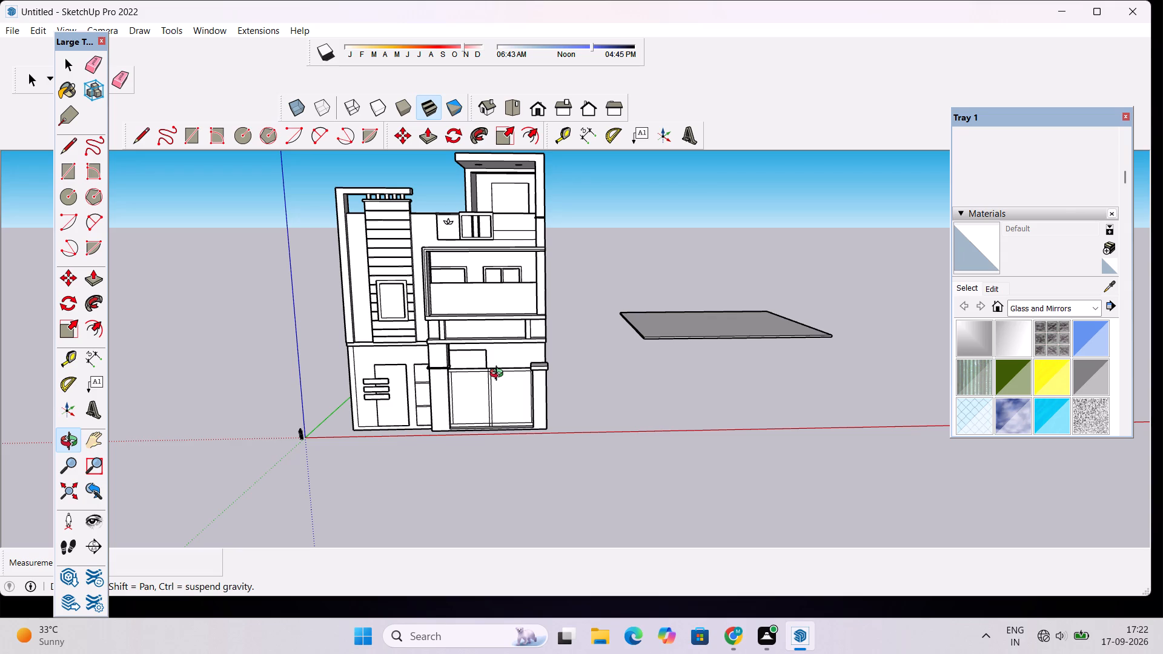
pyautogui.moveTo(481, 375); pyautogui.dragTo(463, 400)
pyautogui.scroll(-5, 475, 340)
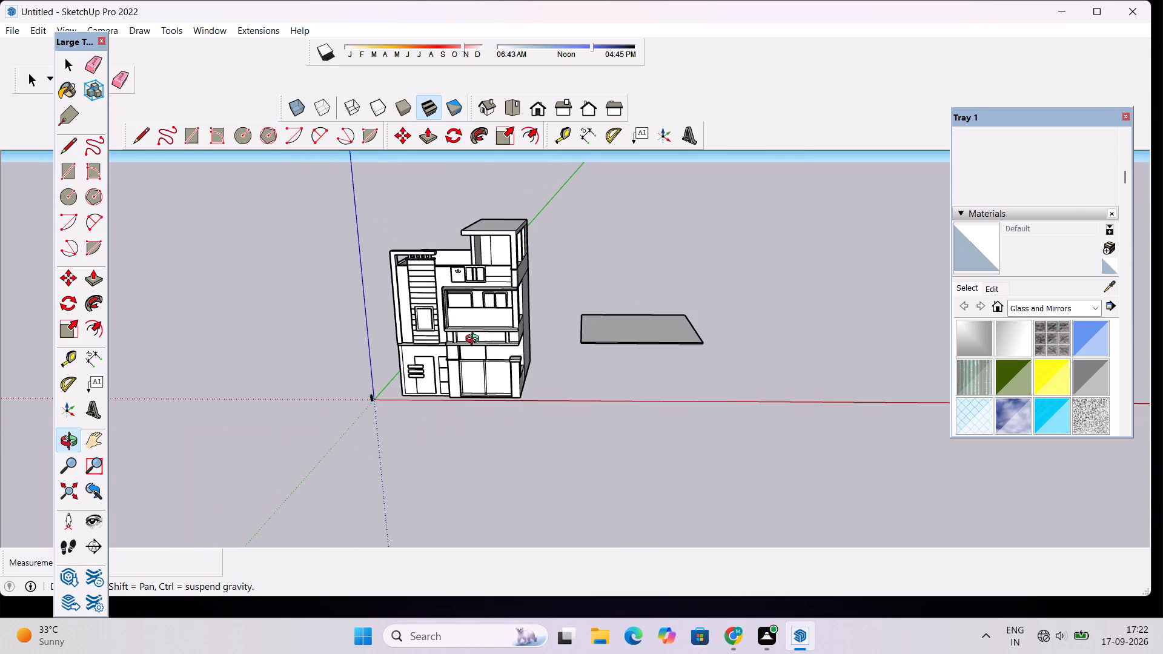
pyautogui.scroll(-4, 475, 340)
pyautogui.scroll(2, 500, 318)
pyautogui.moveTo(497, 316); pyautogui.dragTo(502, 291)
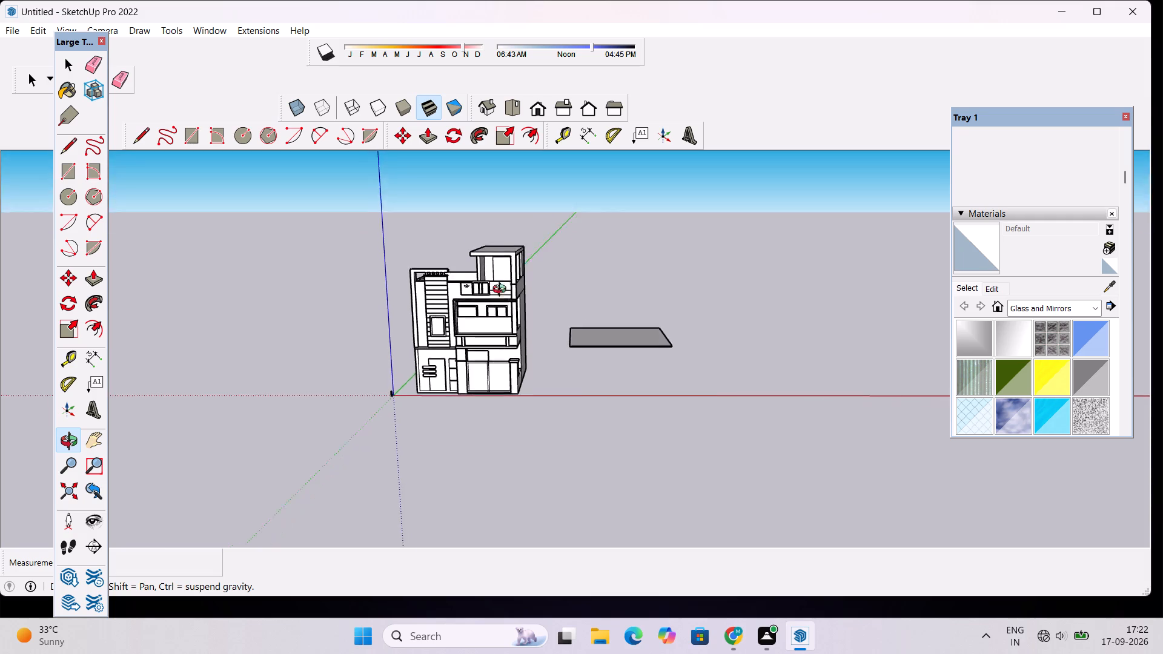
pyautogui.moveTo(502, 291); pyautogui.dragTo(522, 259)
pyautogui.scroll(4, 518, 285)
pyautogui.scroll(-1, 518, 285)
pyautogui.moveTo(518, 286); pyautogui.dragTo(506, 336)
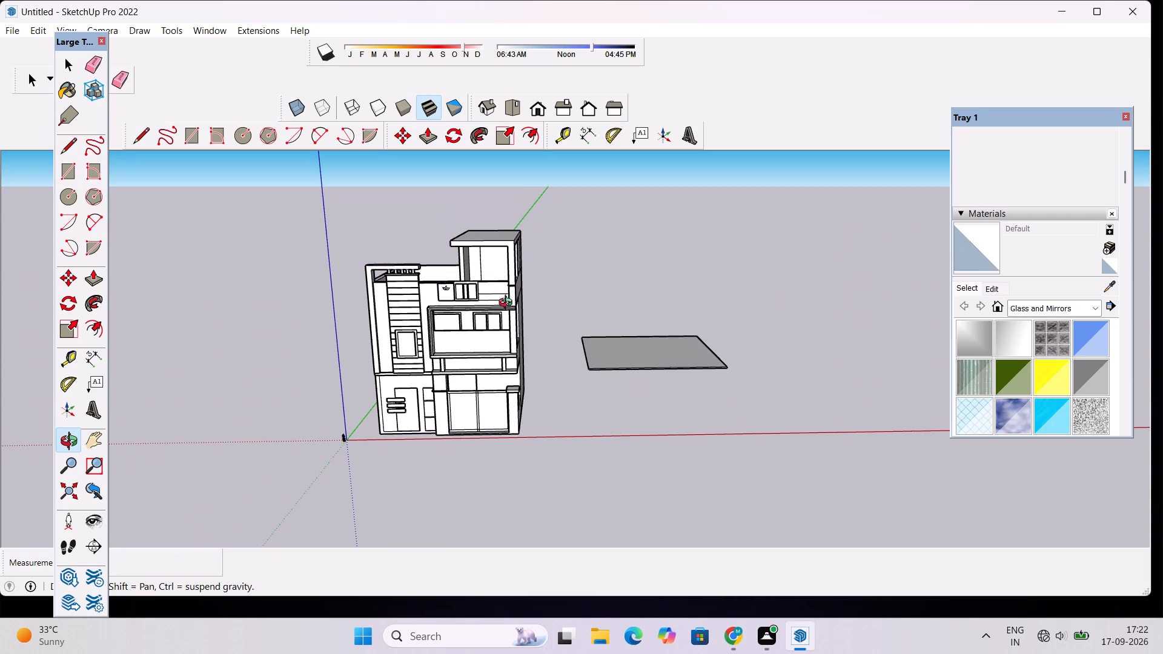
# Examine the top-floor terrace, its doorway, openings and parapet window panel close up from the front and an oblique angle.
pyautogui.scroll(8, 500, 271)
pyautogui.moveTo(506, 288); pyautogui.dragTo(511, 315)
pyautogui.scroll(5, 489, 267)
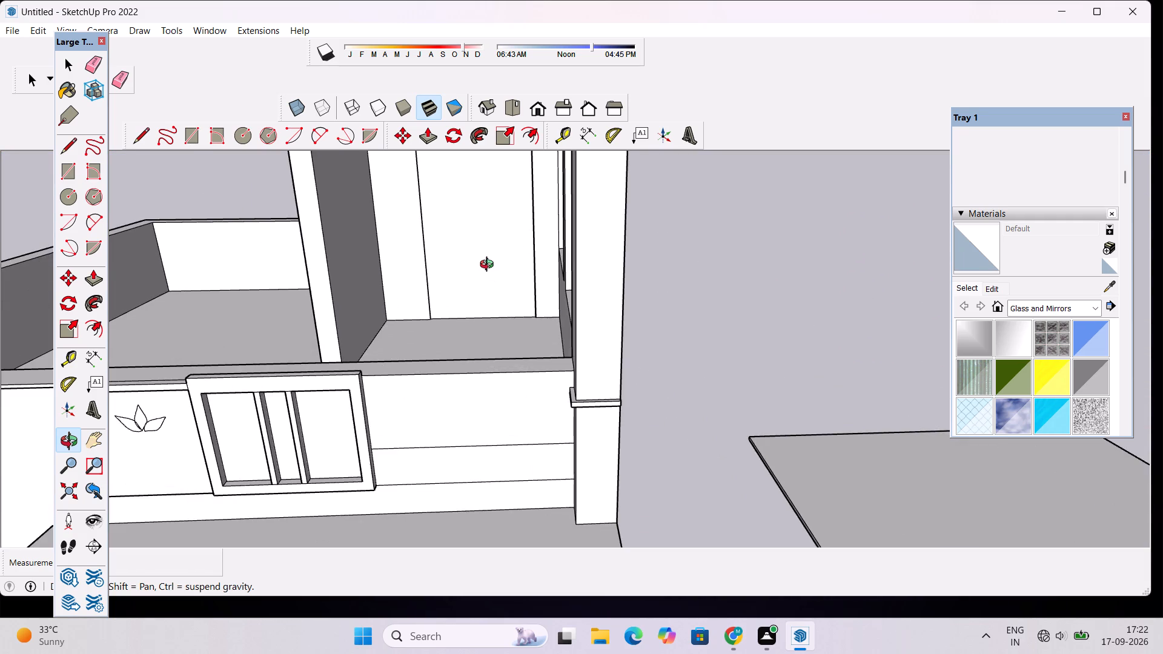
pyautogui.scroll(-5, 489, 266)
pyautogui.scroll(5, 488, 276)
pyautogui.moveTo(451, 277); pyautogui.dragTo(663, 260)
pyautogui.scroll(-4, 663, 260)
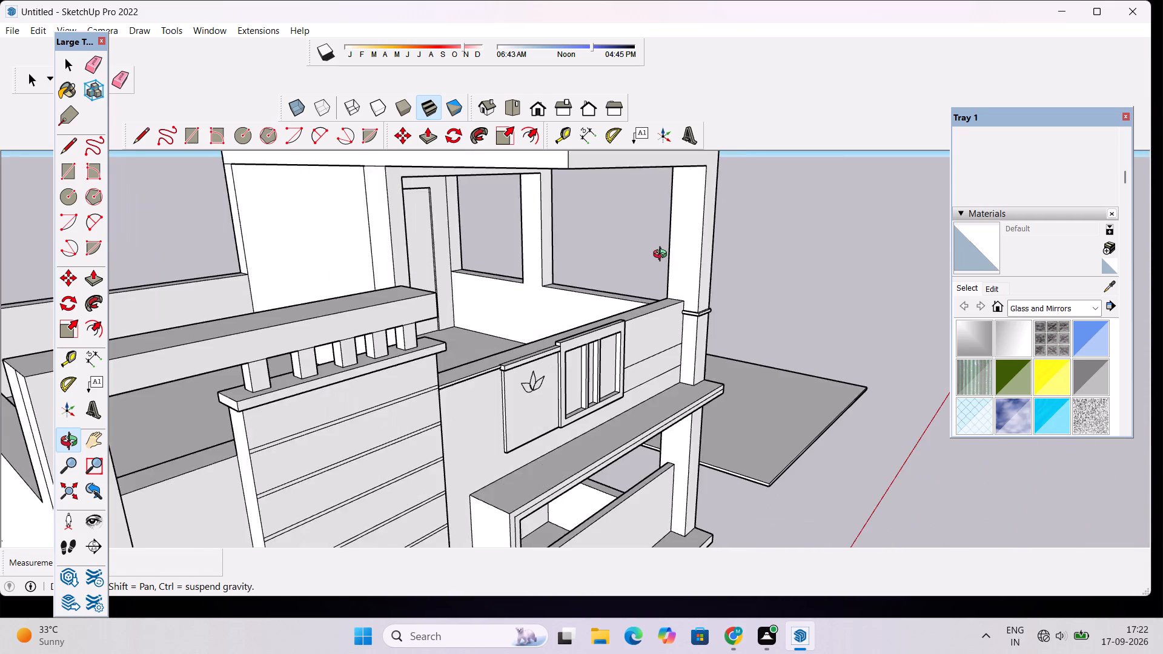
# Push/Pull the recessed door face on the top-floor terrace out flush with the surrounding wall.
pyautogui.scroll(-3, 663, 256)
pyautogui.moveTo(591, 255); pyautogui.dragTo(417, 269)
pyautogui.scroll(8, 595, 235)
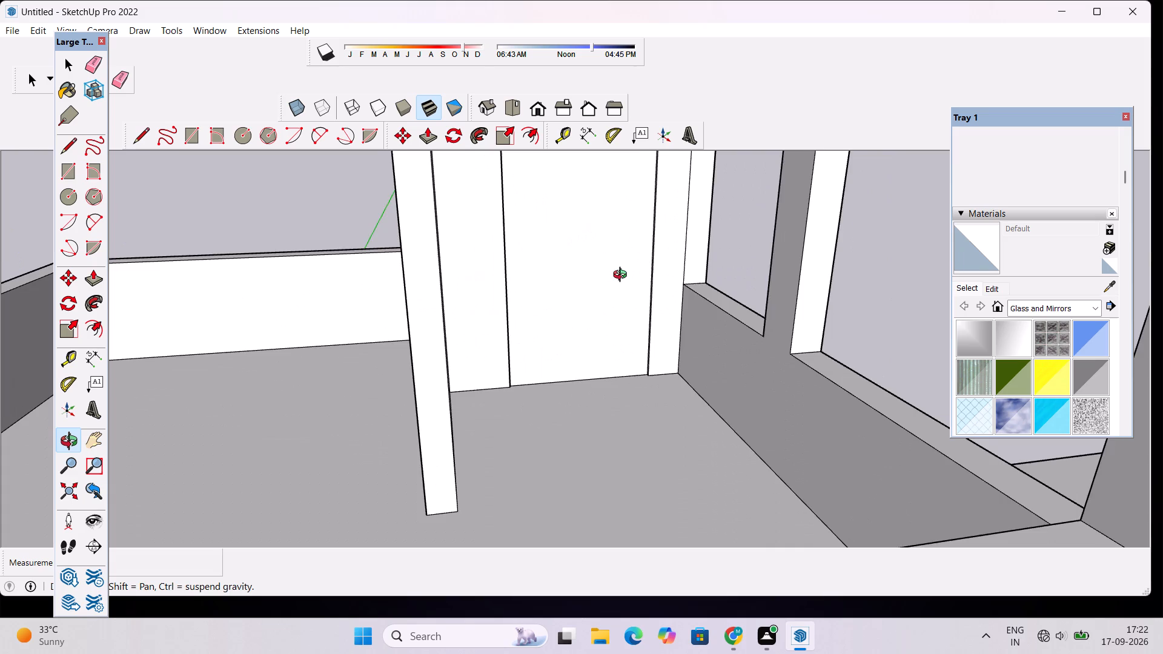
pyautogui.moveTo(623, 276); pyautogui.dragTo(589, 272)
pyautogui.moveTo(558, 263); pyautogui.dragTo(554, 252)
pyautogui.keyDown('shift'); pyautogui.moveTo(554, 252); pyautogui.dragTo(520, 286); pyautogui.keyUp('shift')
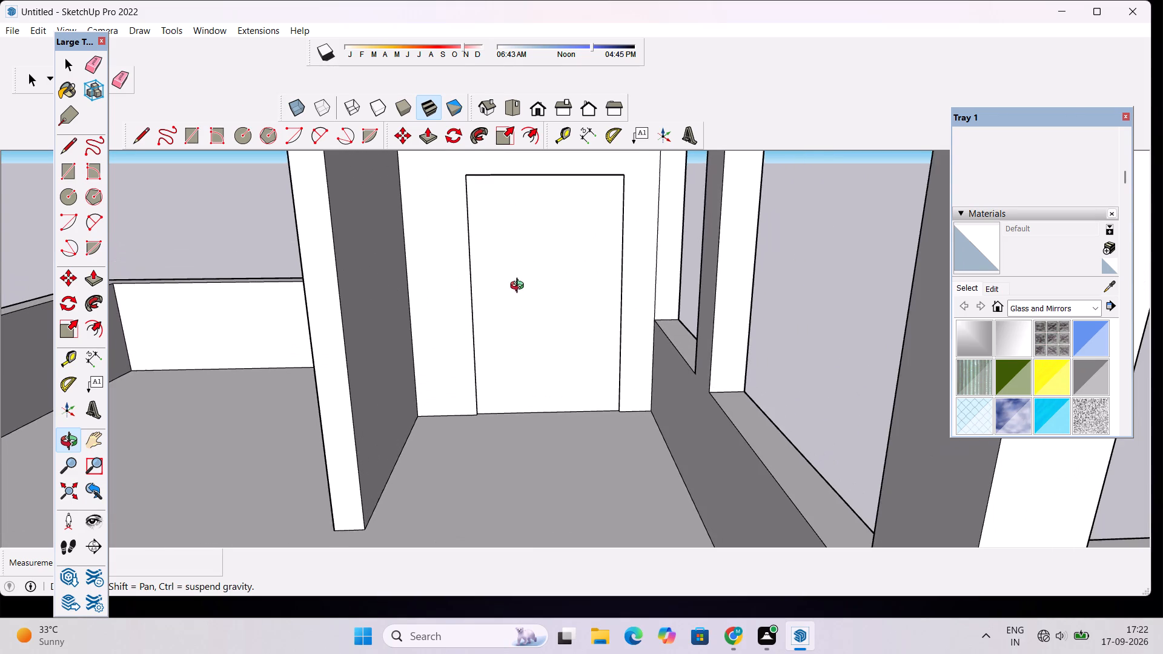
pyautogui.moveTo(525, 297); pyautogui.dragTo(513, 283)
pyautogui.press('p')
pyautogui.click(529, 264)
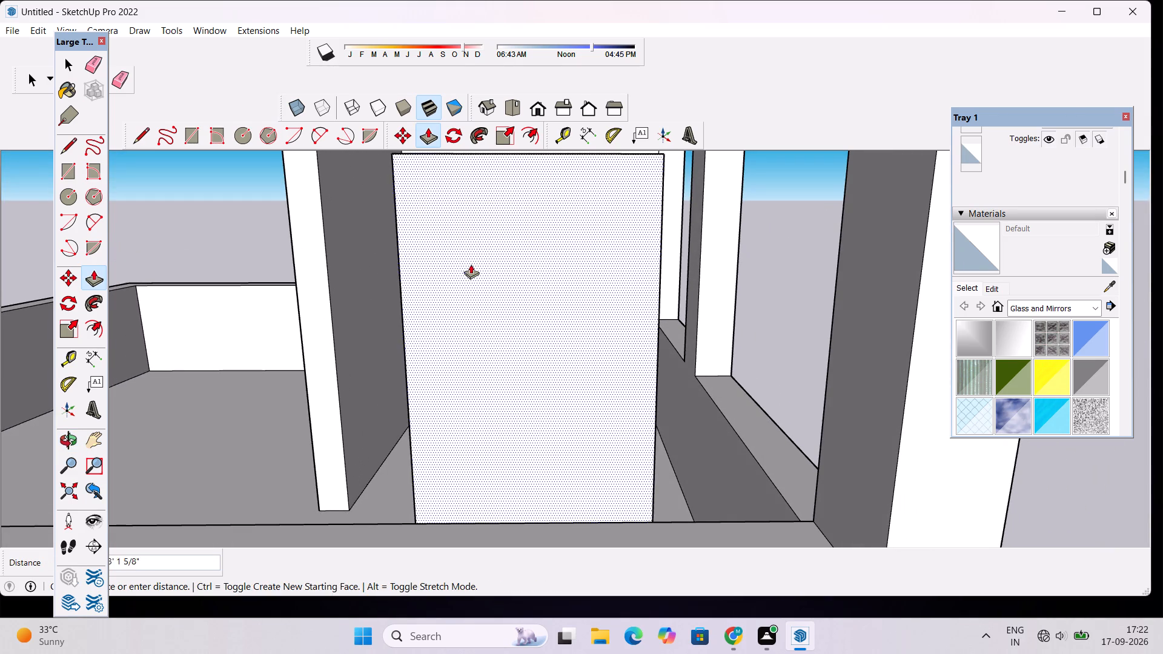
pyautogui.click(641, 189)
pyautogui.press('space')
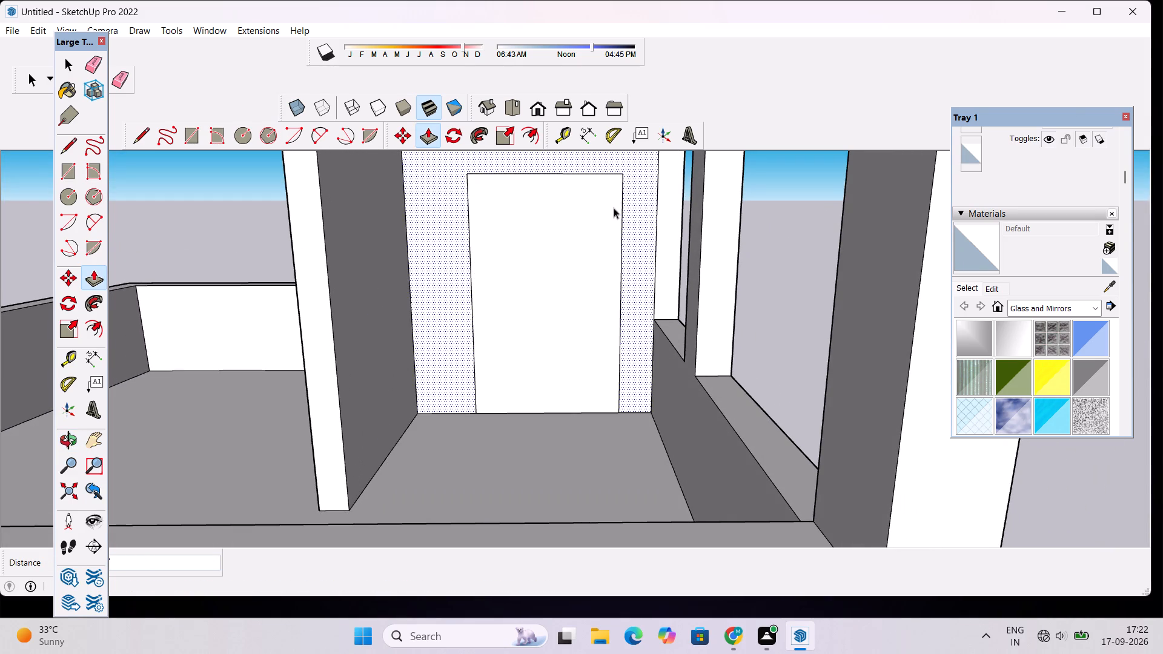
# Draw a horizontal line across the terrace door outline at about mid-height.
pyautogui.press('l')
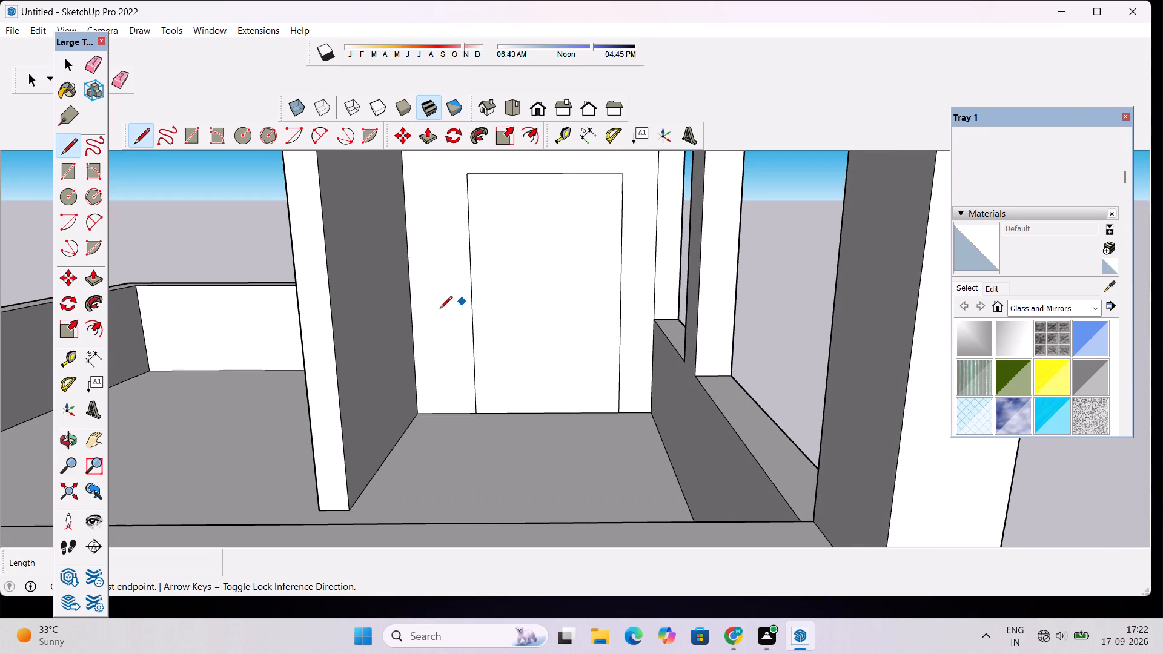
pyautogui.click(471, 296)
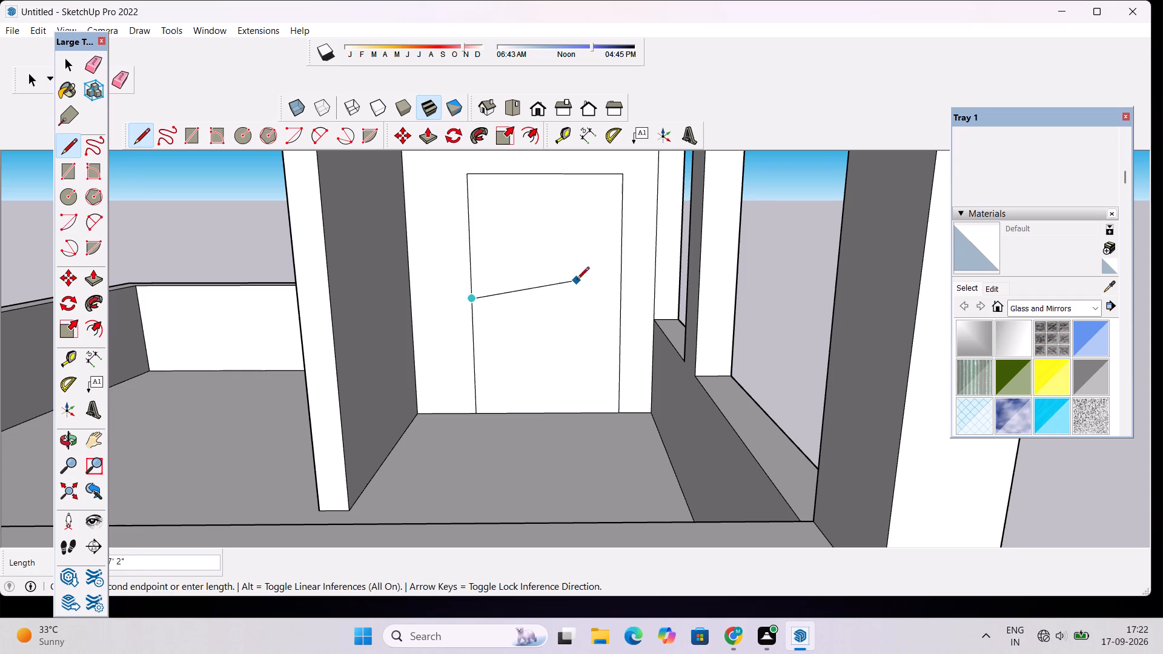
pyautogui.click(623, 299)
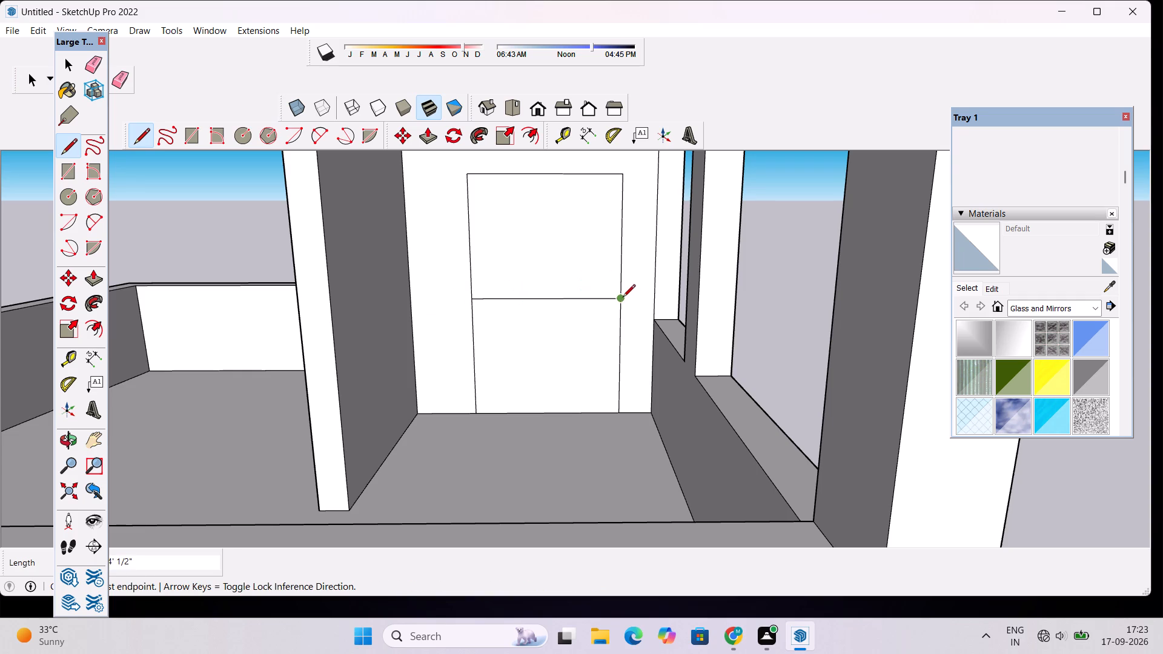
pyautogui.press('space')
# Draw two closely spaced vertical lines at the centre of the upper half of the door outline, forming a narrow mullion.
pyautogui.write('r')
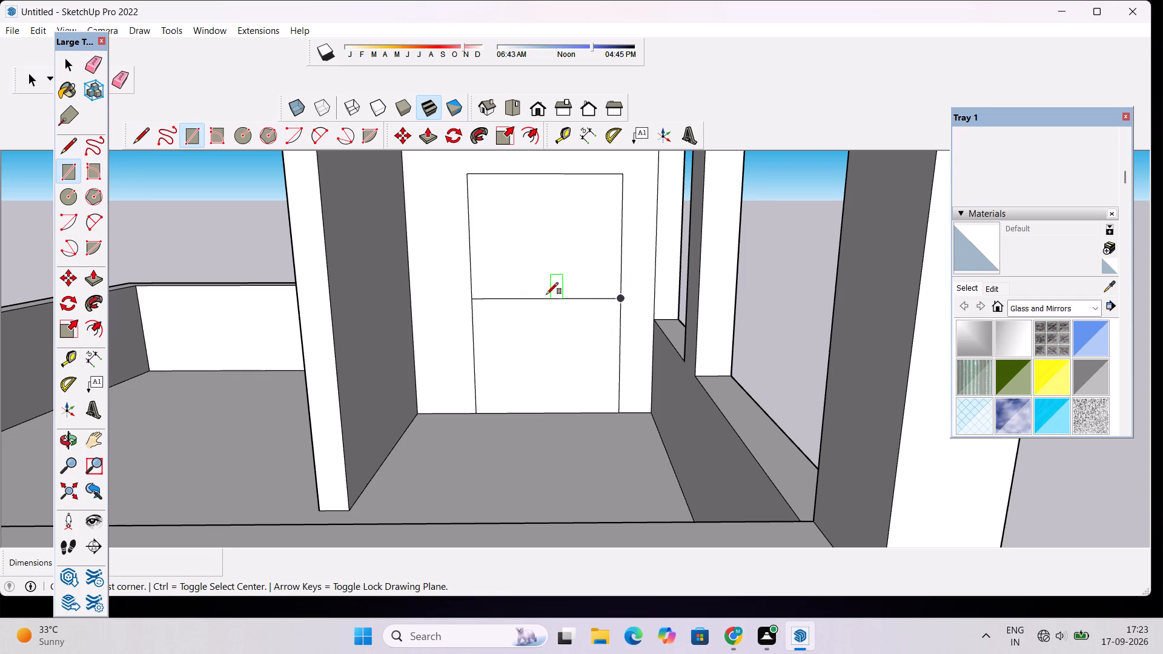
pyautogui.scroll(1, 537, 298)
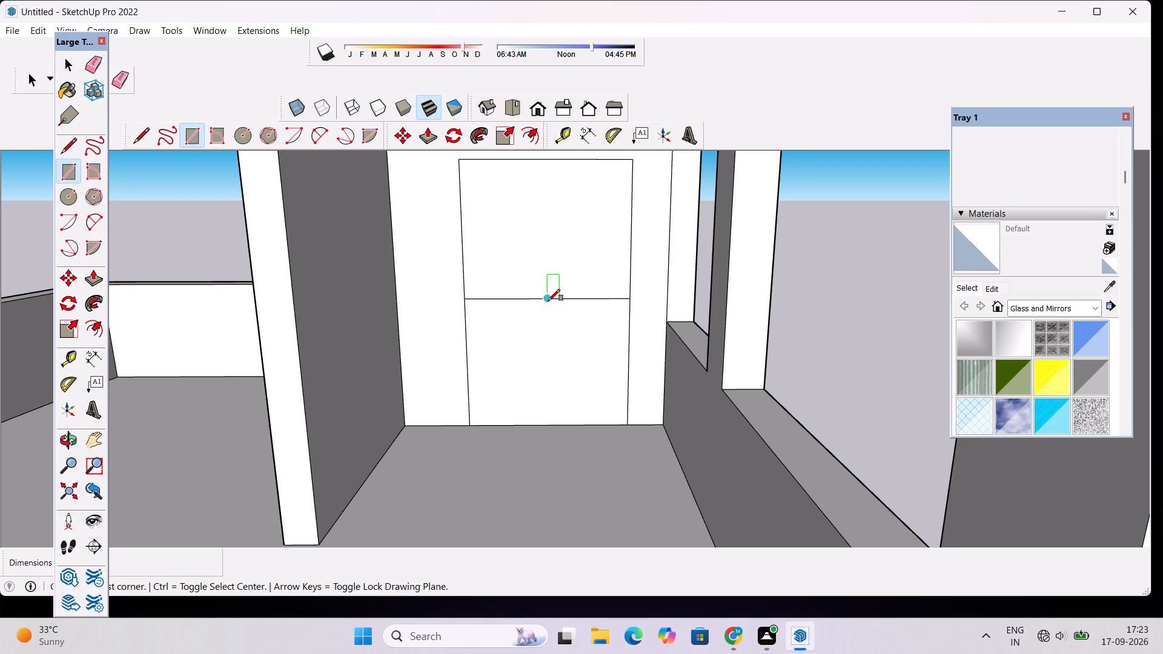
pyautogui.press('l')
pyautogui.click(548, 301)
pyautogui.scroll(-2, 548, 279)
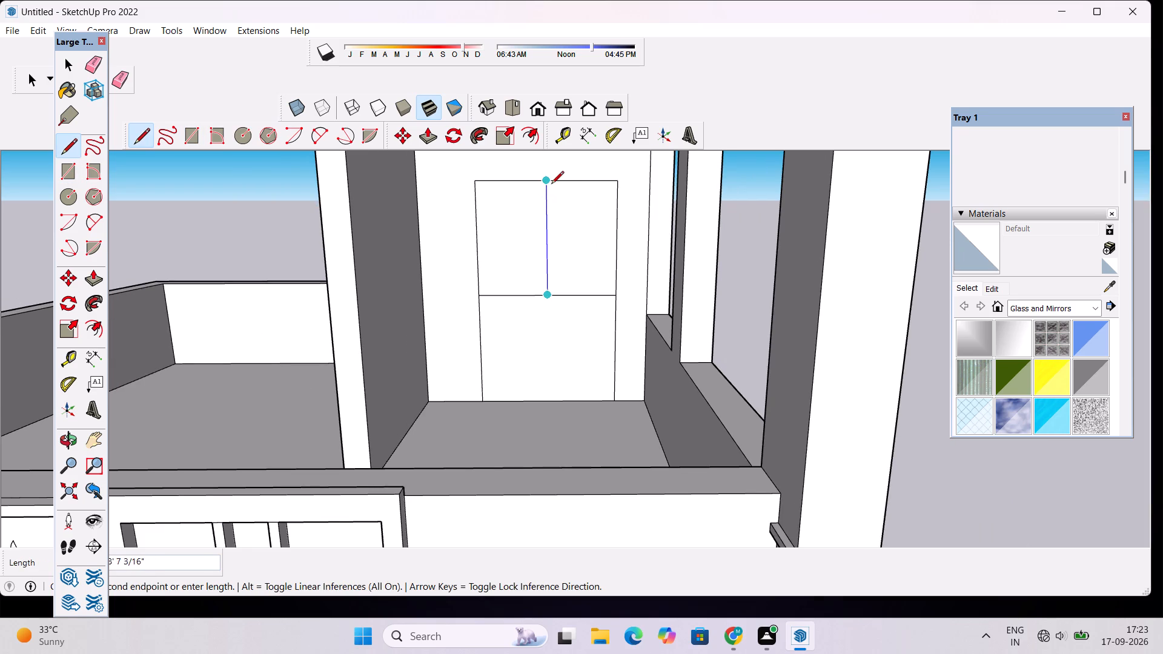
pyautogui.click(551, 183)
pyautogui.scroll(2, 551, 183)
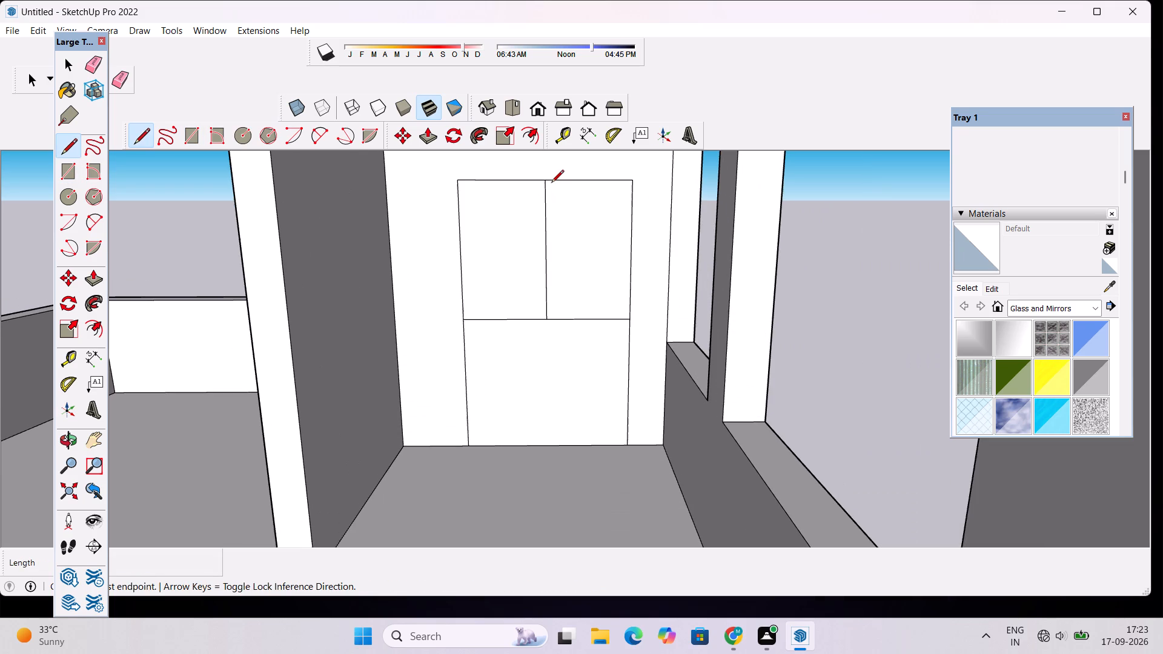
pyautogui.press('l')
pyautogui.click(546, 180)
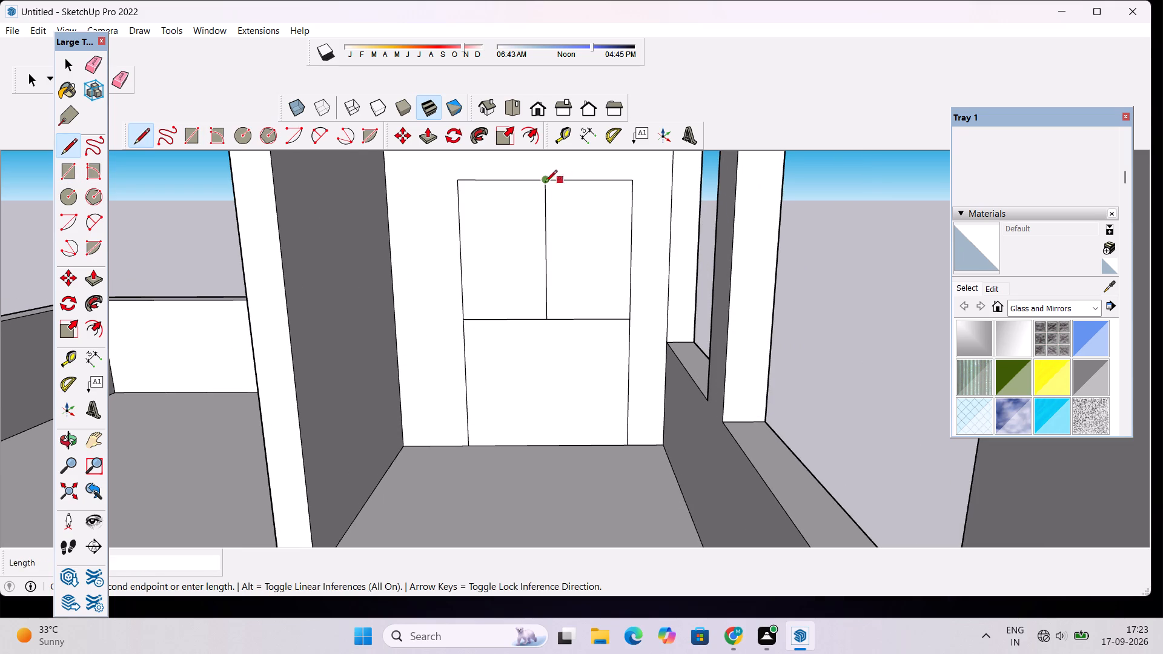
pyautogui.scroll(7, 556, 183)
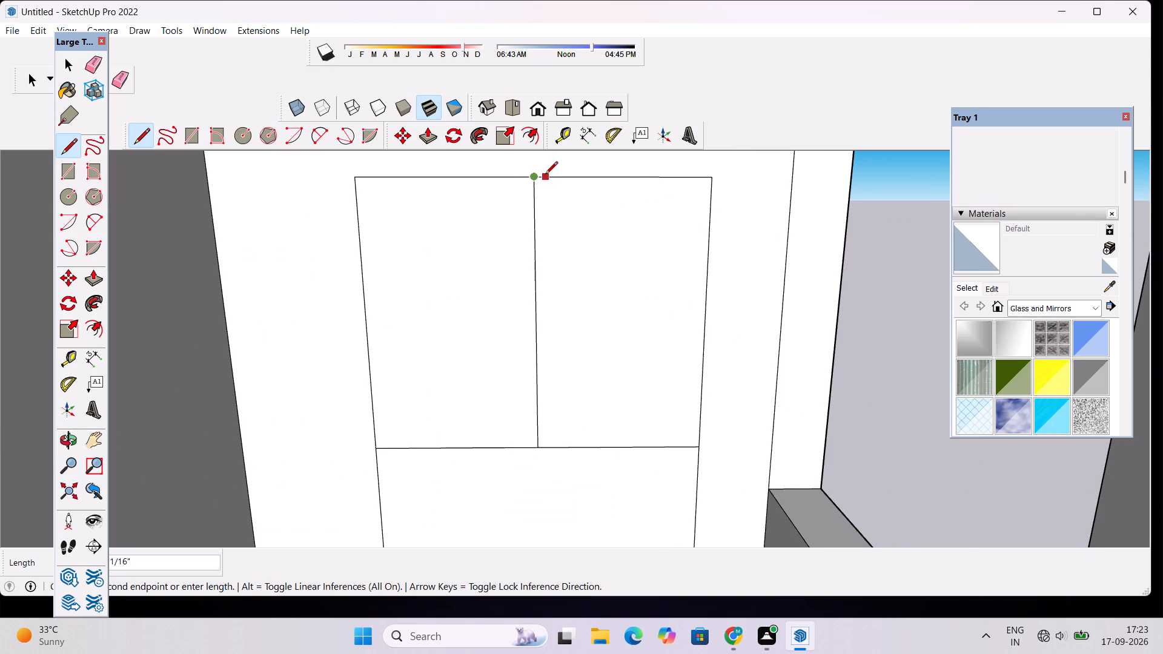
pyautogui.click(545, 176)
pyautogui.click(542, 179)
pyautogui.click(554, 444)
# Erase the two vertical sides of the door outline below the horizontal line, leaving only a window outline.
pyautogui.scroll(-6, 535, 289)
pyautogui.press('e')
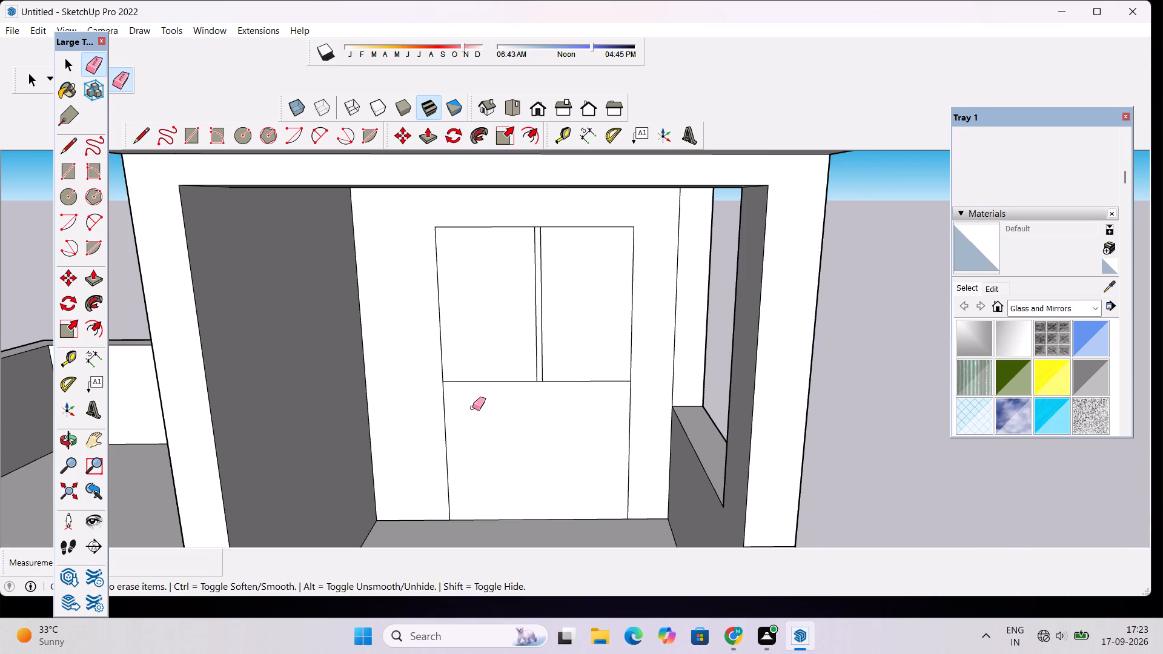
pyautogui.moveTo(463, 407); pyautogui.dragTo(438, 462)
pyautogui.moveTo(651, 395); pyautogui.dragTo(603, 431)
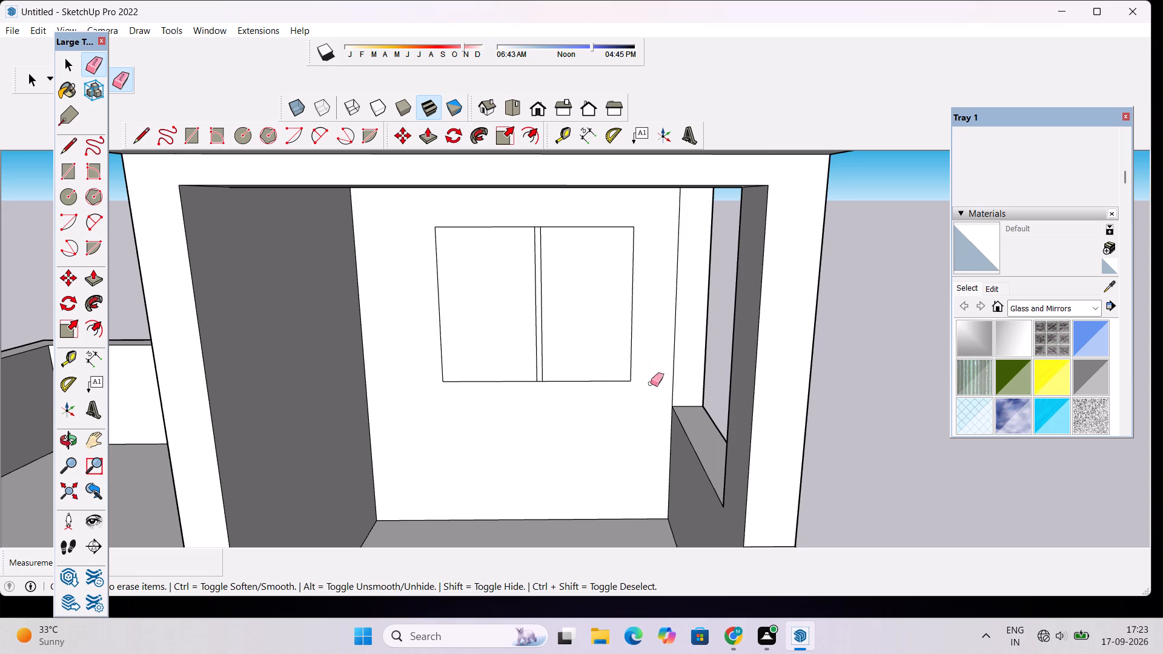
# Offset both window panes on the terrace wall inward by matching amounts to form narrow frames beside the mullion.
pyautogui.press('o')
pyautogui.moveTo(619, 428); pyautogui.dragTo(601, 408)
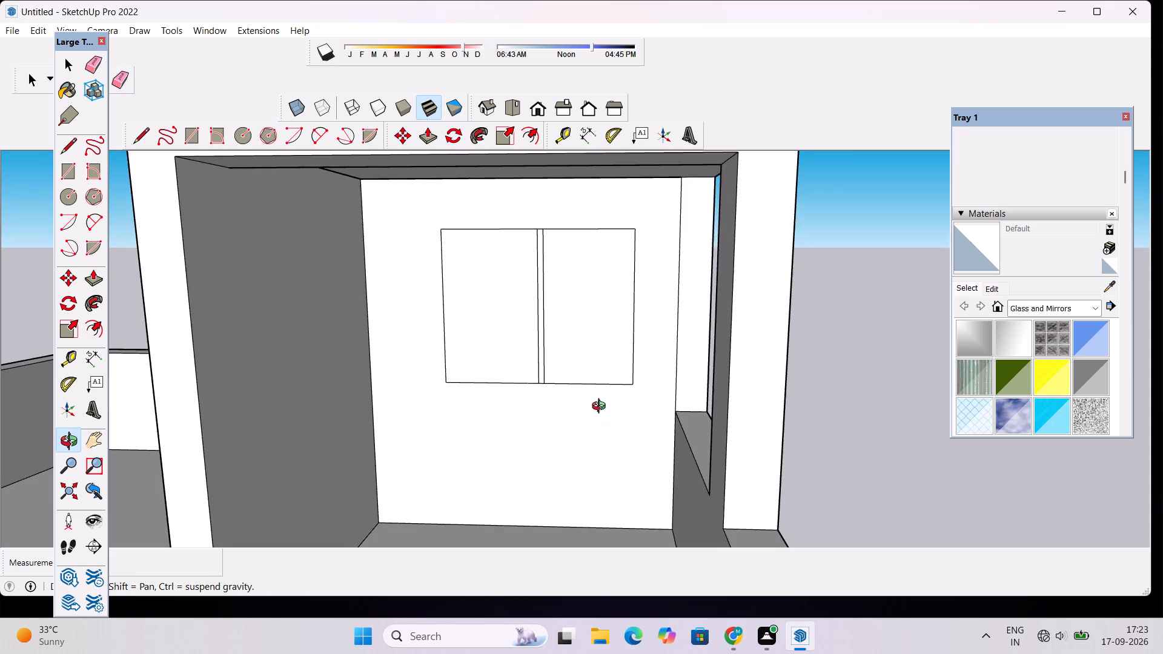
pyautogui.moveTo(601, 408); pyautogui.dragTo(601, 407)
pyautogui.moveTo(601, 406); pyautogui.dragTo(537, 392)
pyautogui.scroll(-5, 543, 367)
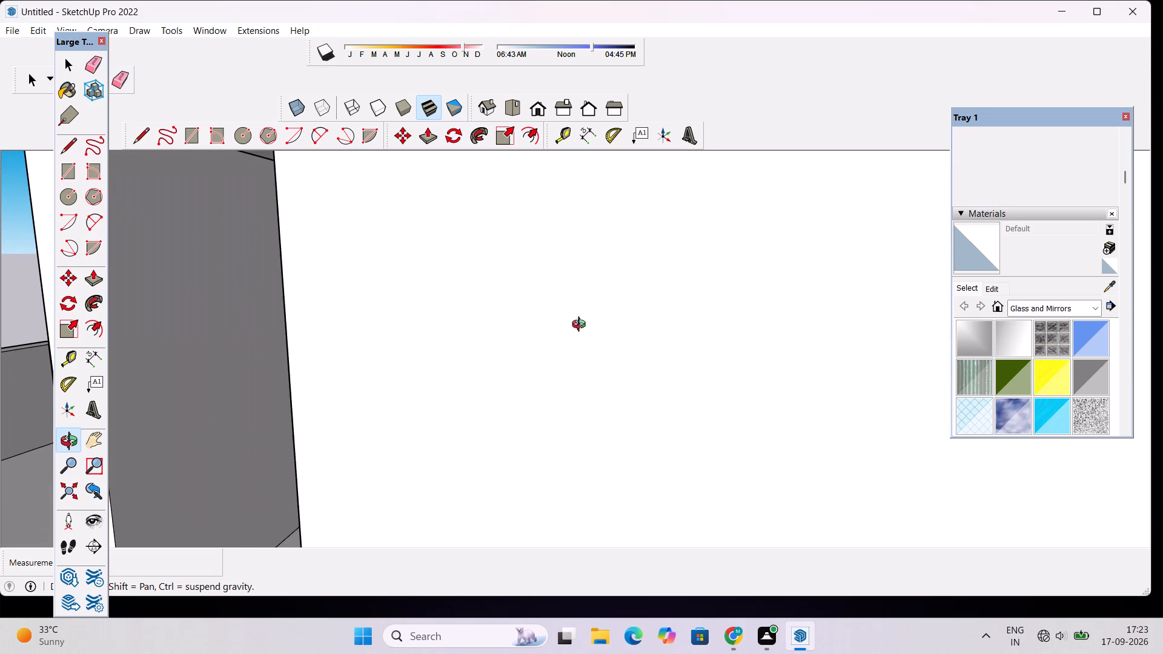
pyautogui.click(532, 113)
pyautogui.scroll(-4, 551, 246)
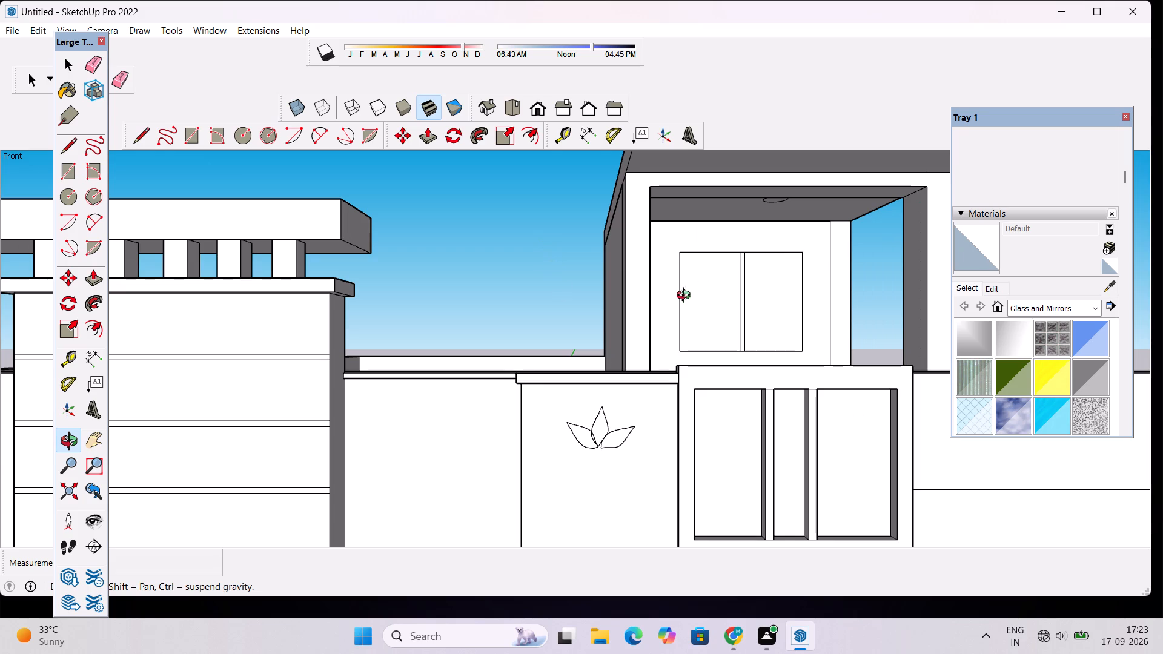
pyautogui.moveTo(764, 297); pyautogui.dragTo(760, 321)
pyautogui.moveTo(775, 302); pyautogui.dragTo(709, 302)
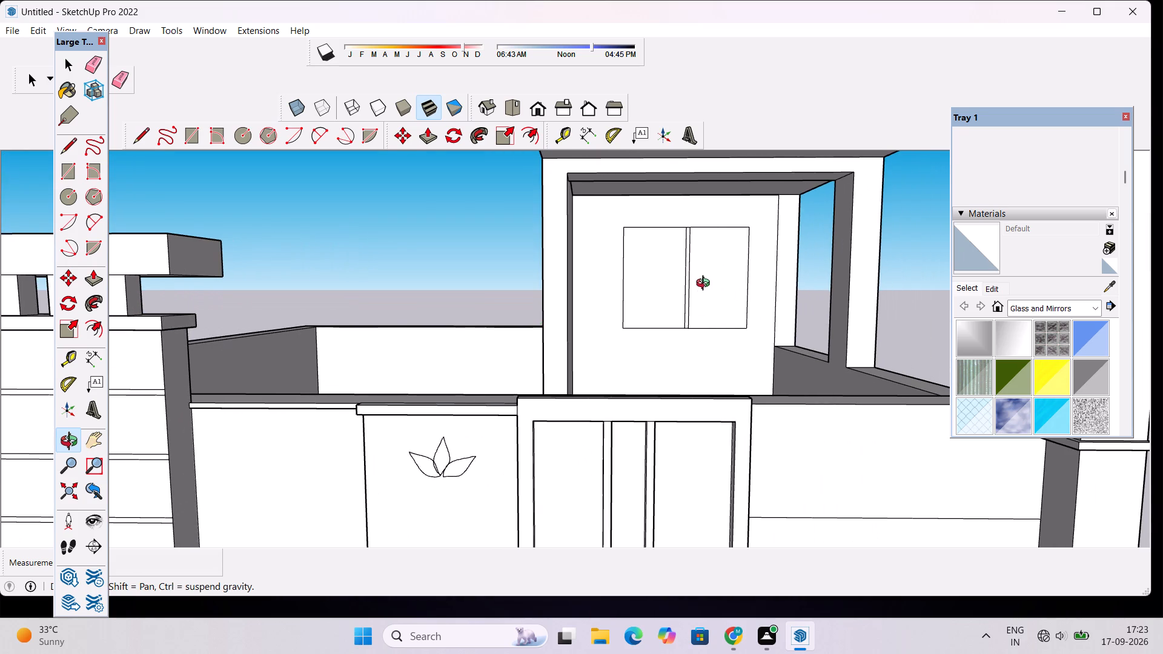
pyautogui.moveTo(708, 259); pyautogui.dragTo(705, 280)
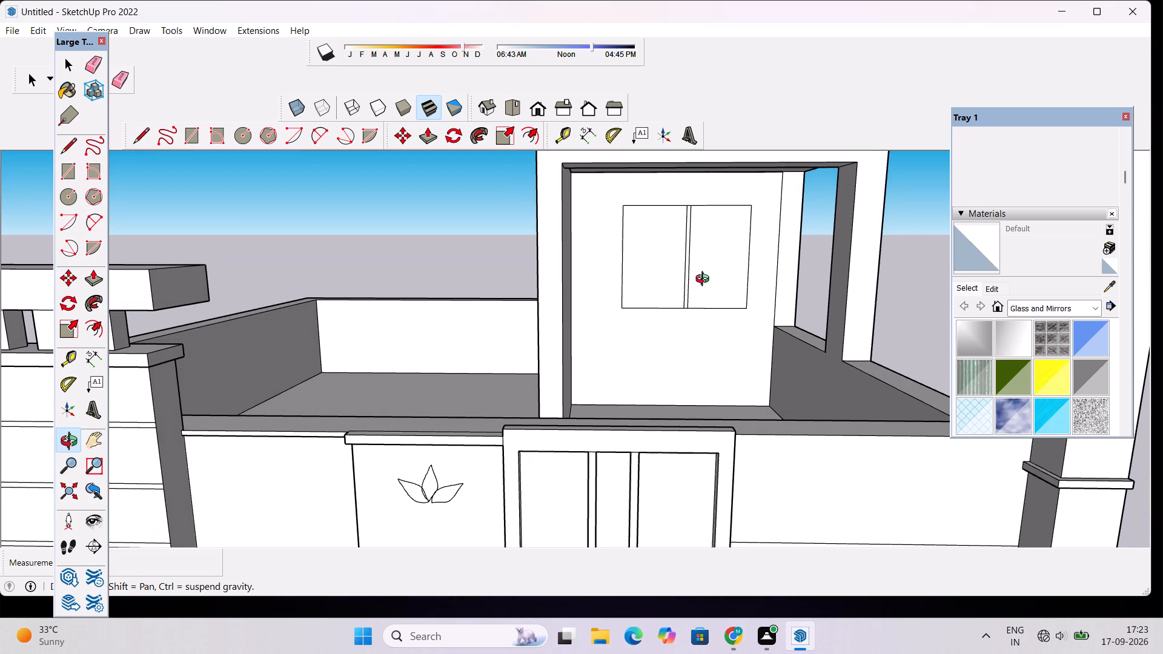
pyautogui.scroll(3, 704, 265)
pyautogui.keyDown('shift'); pyautogui.moveTo(712, 259); pyautogui.dragTo(673, 269); pyautogui.keyUp('shift')
pyautogui.scroll(2, 673, 269)
pyautogui.keyDown('shift'); pyautogui.moveTo(673, 269); pyautogui.dragTo(655, 276); pyautogui.keyUp('shift')
pyautogui.scroll(2, 655, 276)
pyautogui.keyDown('shift'); pyautogui.moveTo(655, 276); pyautogui.dragTo(640, 277); pyautogui.keyUp('shift')
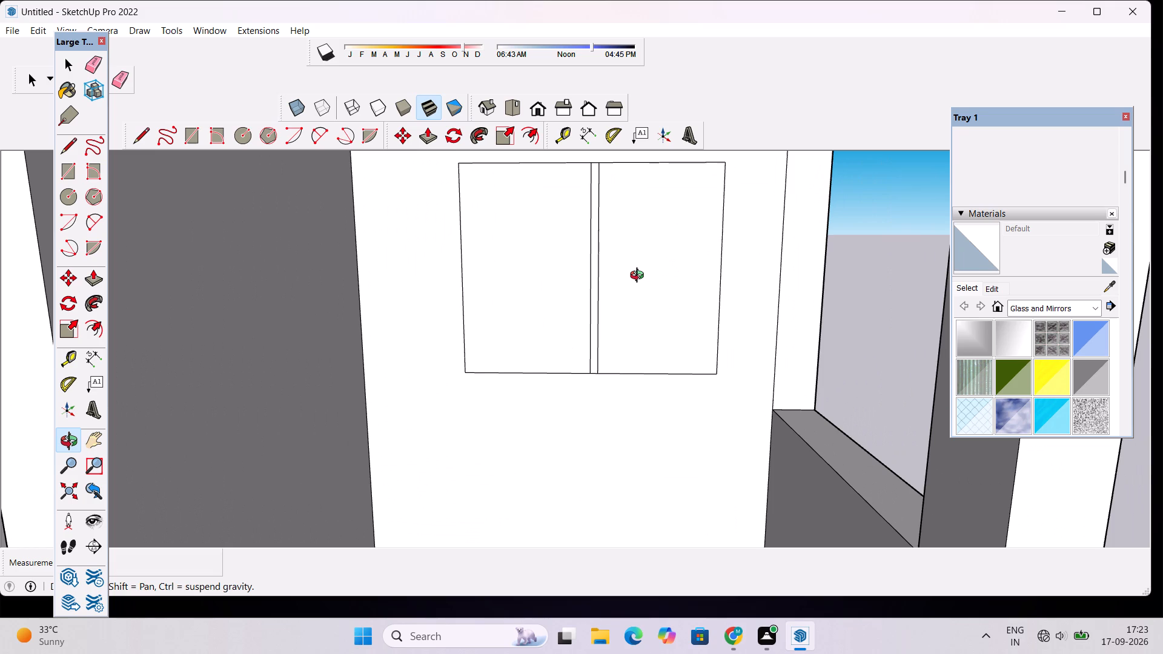
pyautogui.write('of')
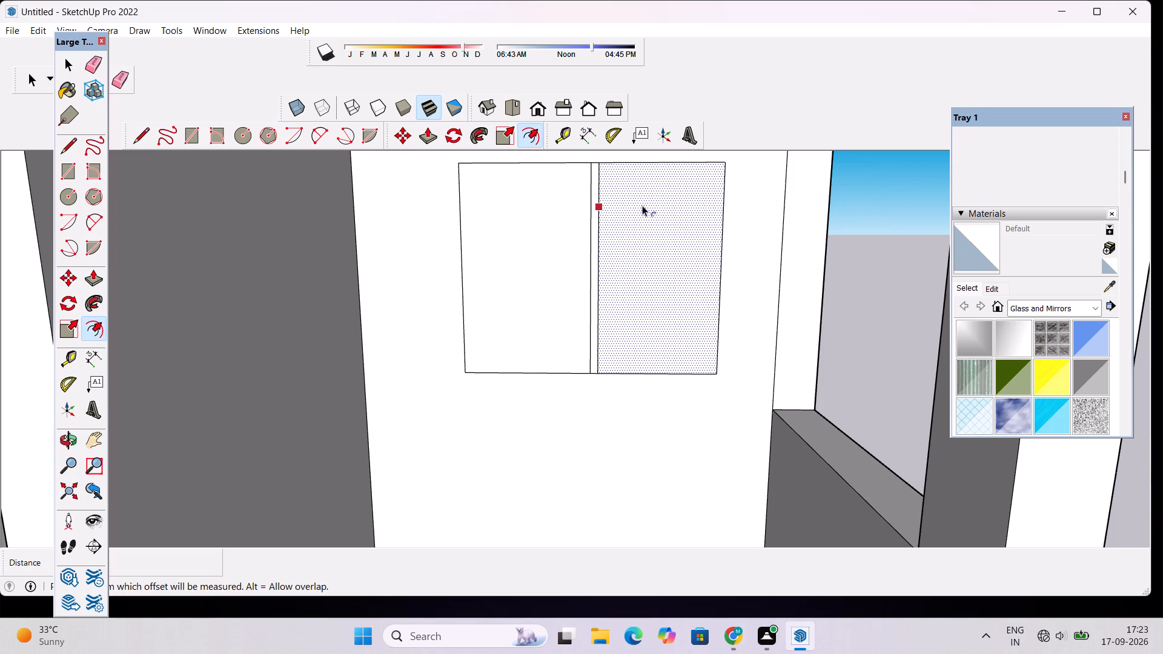
pyautogui.click(605, 206)
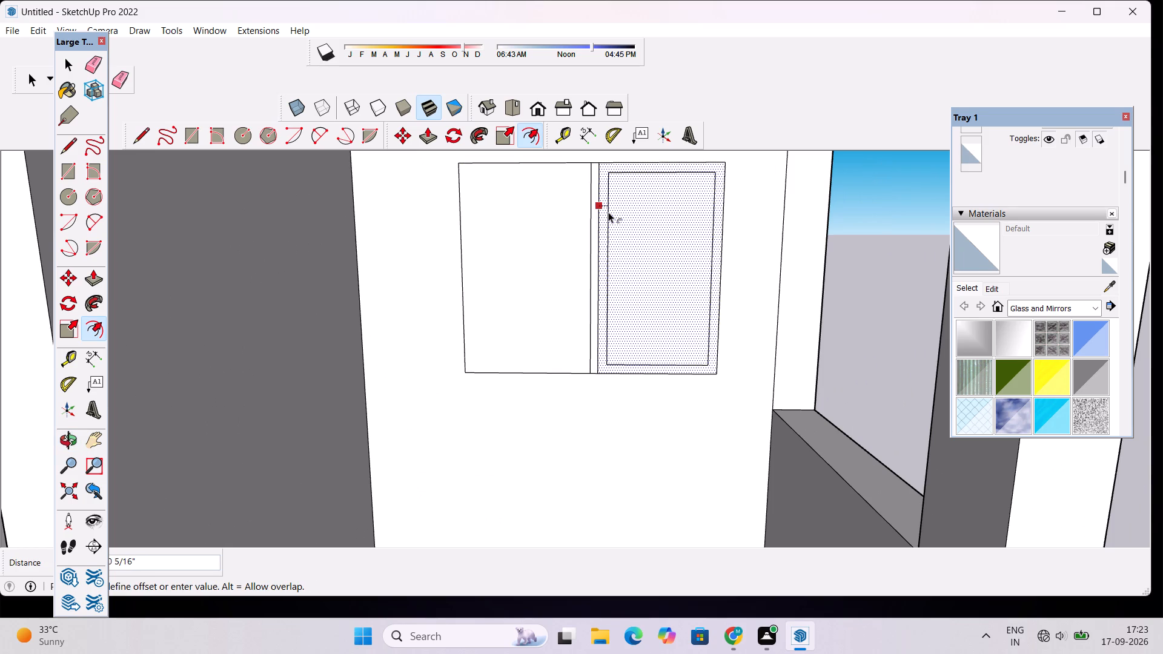
pyautogui.click(608, 212)
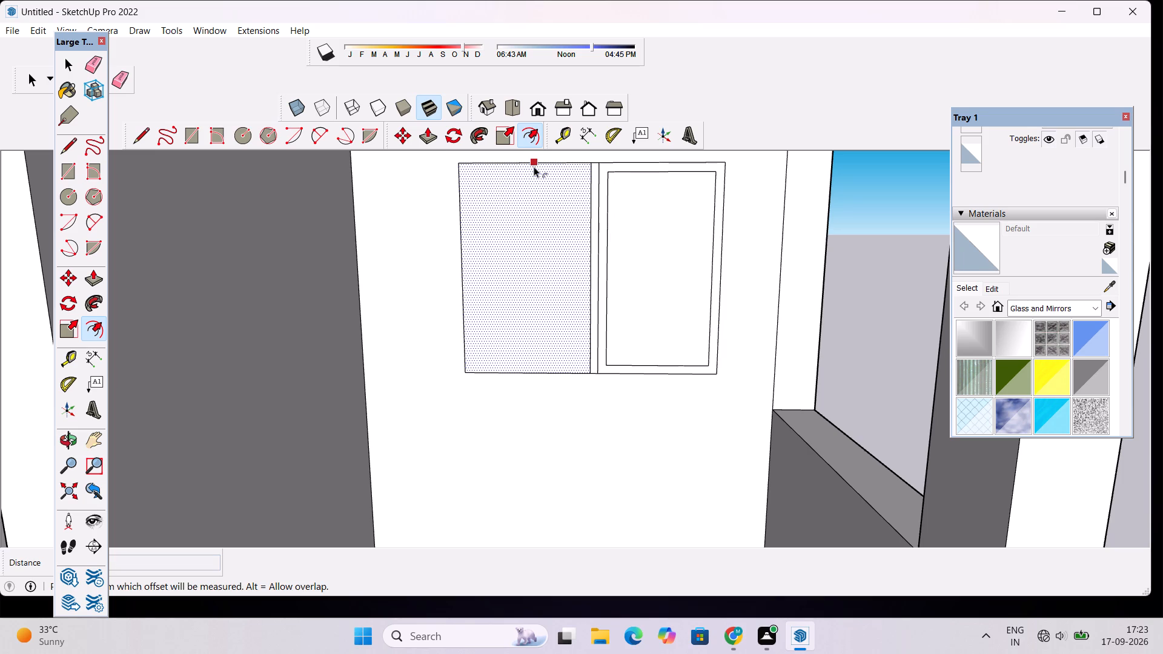
pyautogui.click(534, 167)
pyautogui.click(610, 176)
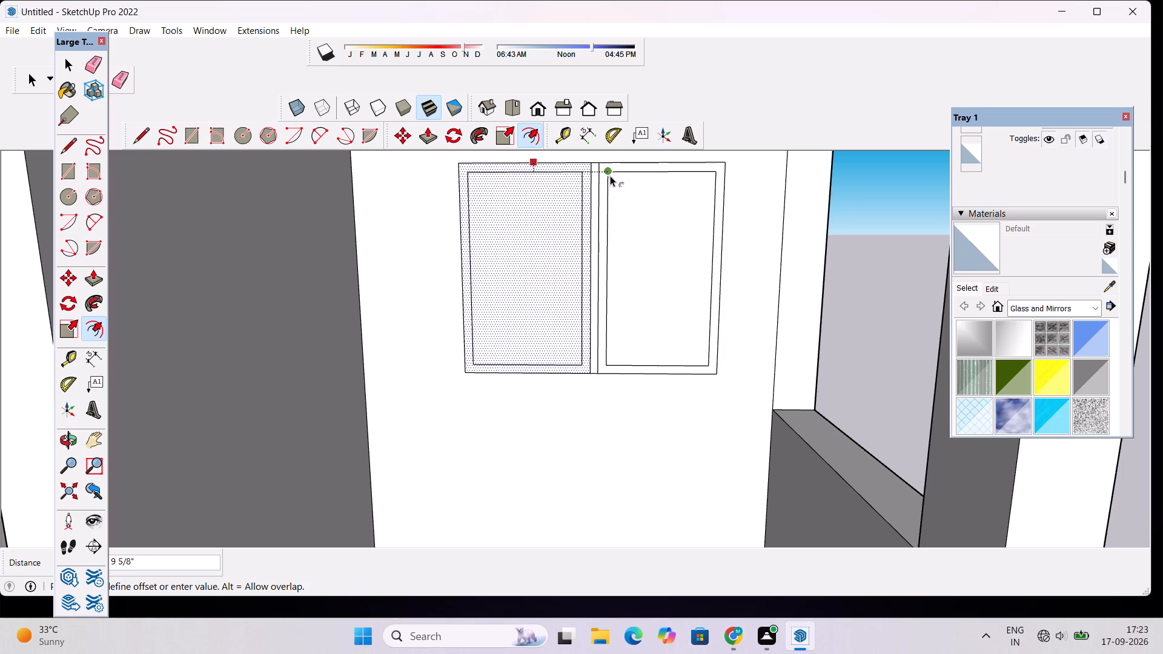
pyautogui.press('space')
# Examine the whole facade from a distance, and the ground-floor frontage and its base from raised, oblique views.
pyautogui.scroll(-5, 544, 208)
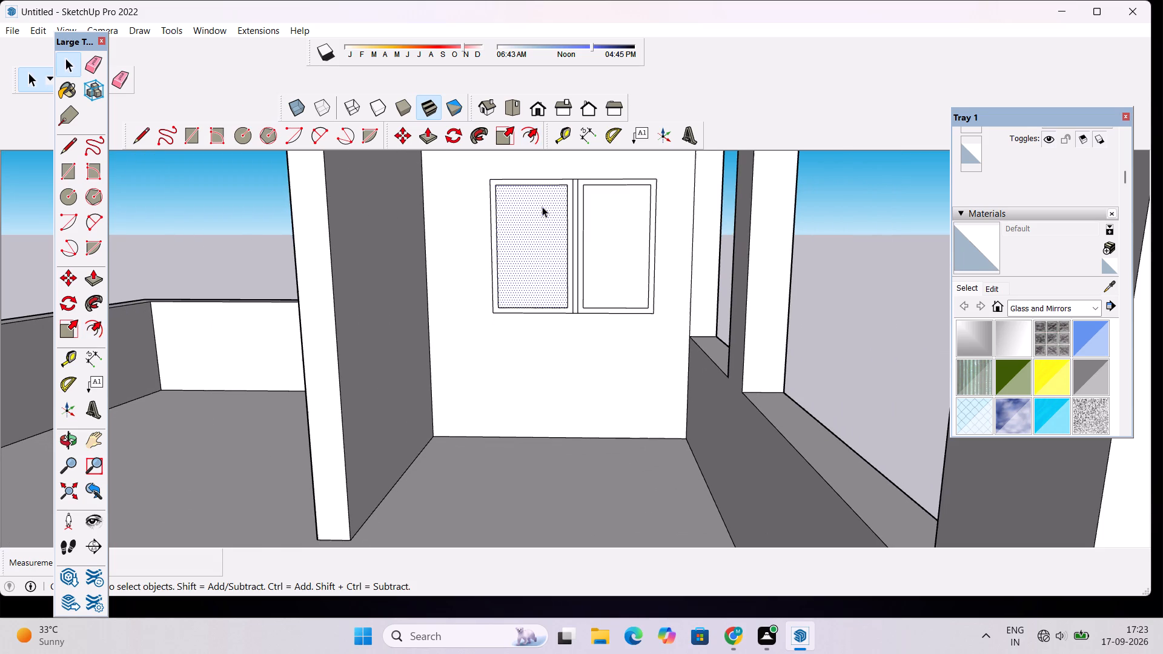
pyautogui.click(863, 238)
pyautogui.scroll(-1, 684, 241)
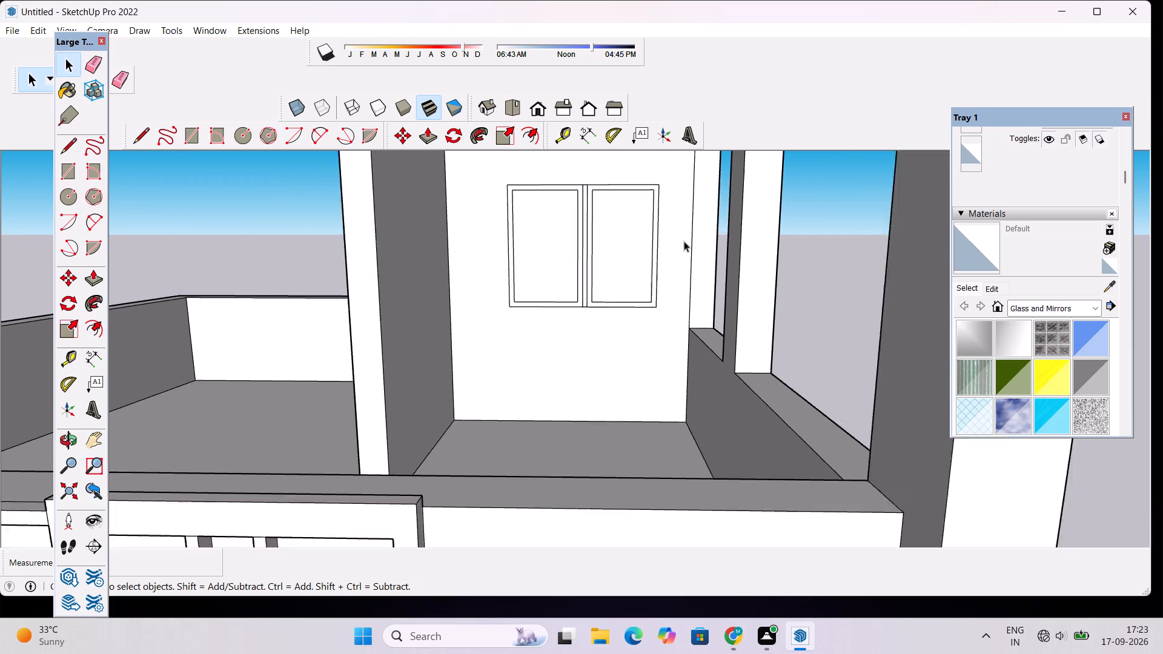
pyautogui.scroll(-12, 684, 241)
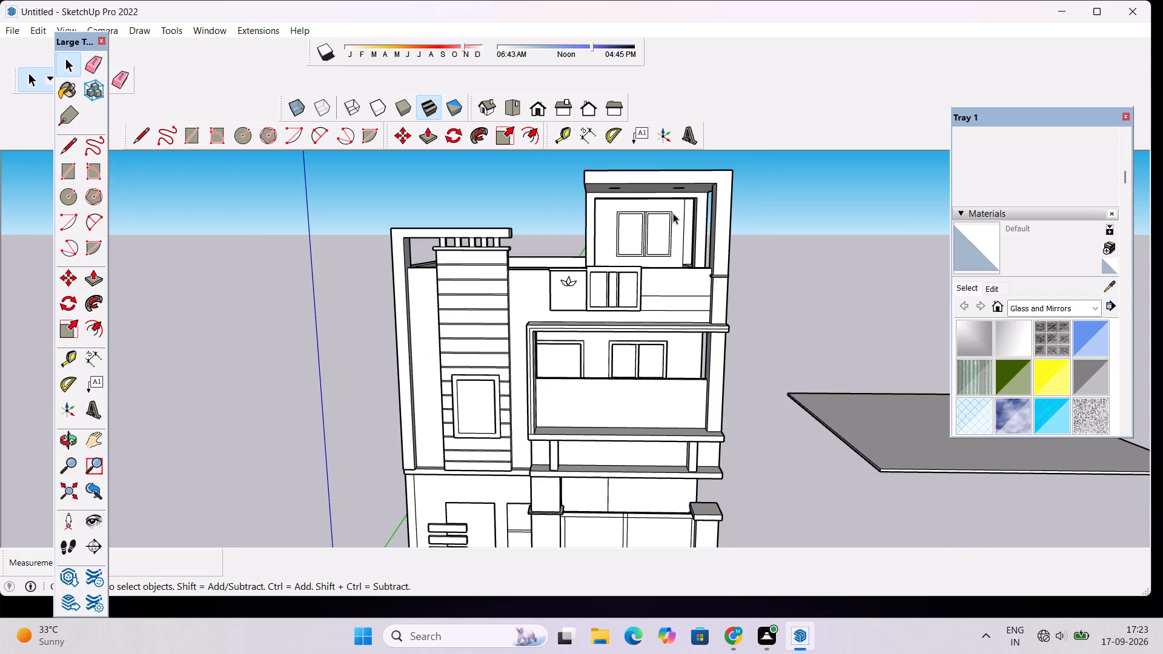
pyautogui.scroll(-7, 637, 208)
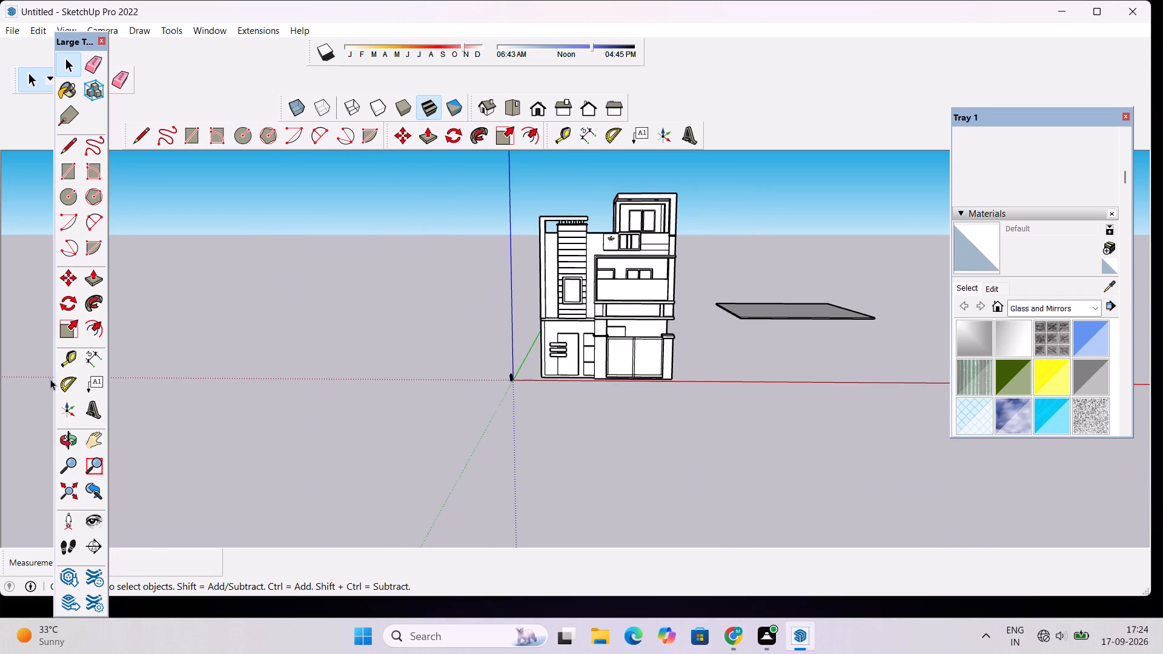
pyautogui.click(62, 440)
pyautogui.moveTo(601, 293); pyautogui.dragTo(594, 398)
pyautogui.scroll(4, 626, 358)
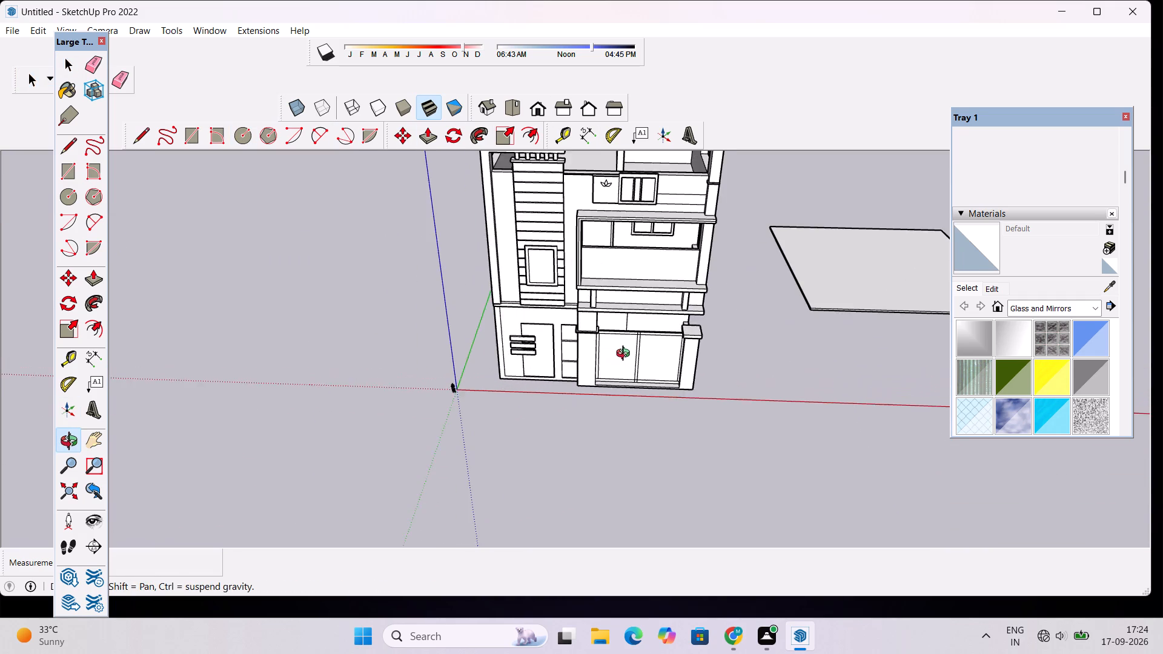
pyautogui.moveTo(563, 374); pyautogui.dragTo(608, 397)
pyautogui.moveTo(671, 367); pyautogui.dragTo(548, 329)
pyautogui.scroll(4, 540, 344)
pyautogui.moveTo(547, 366); pyautogui.dragTo(550, 383)
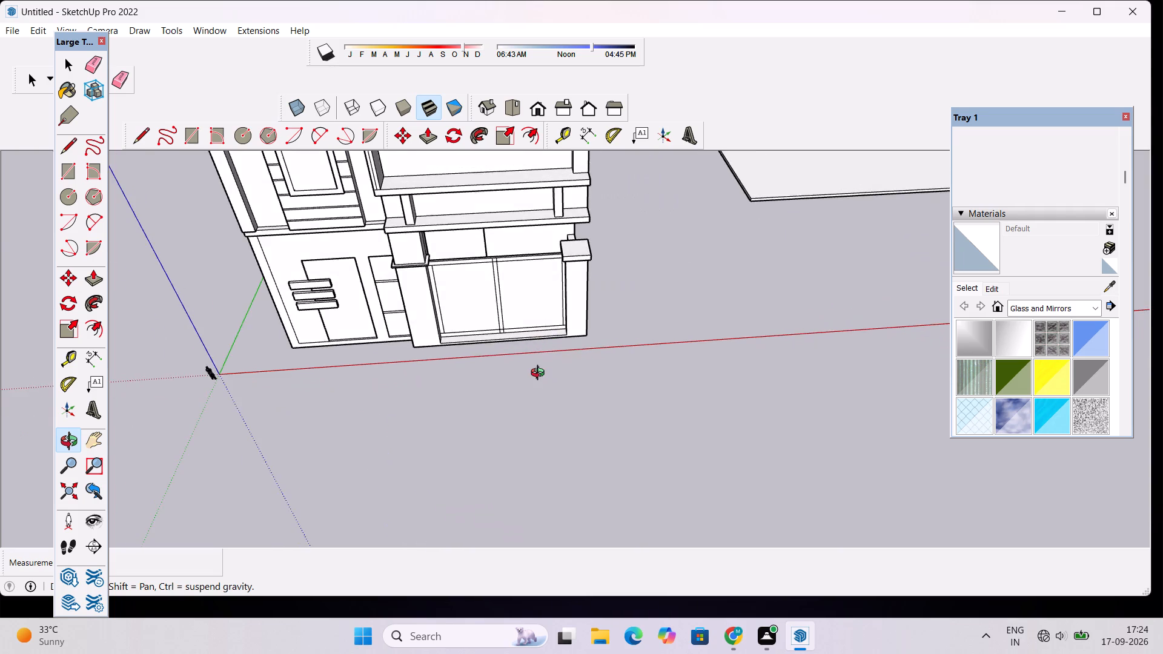
pyautogui.scroll(4, 540, 374)
pyautogui.scroll(-1, 496, 350)
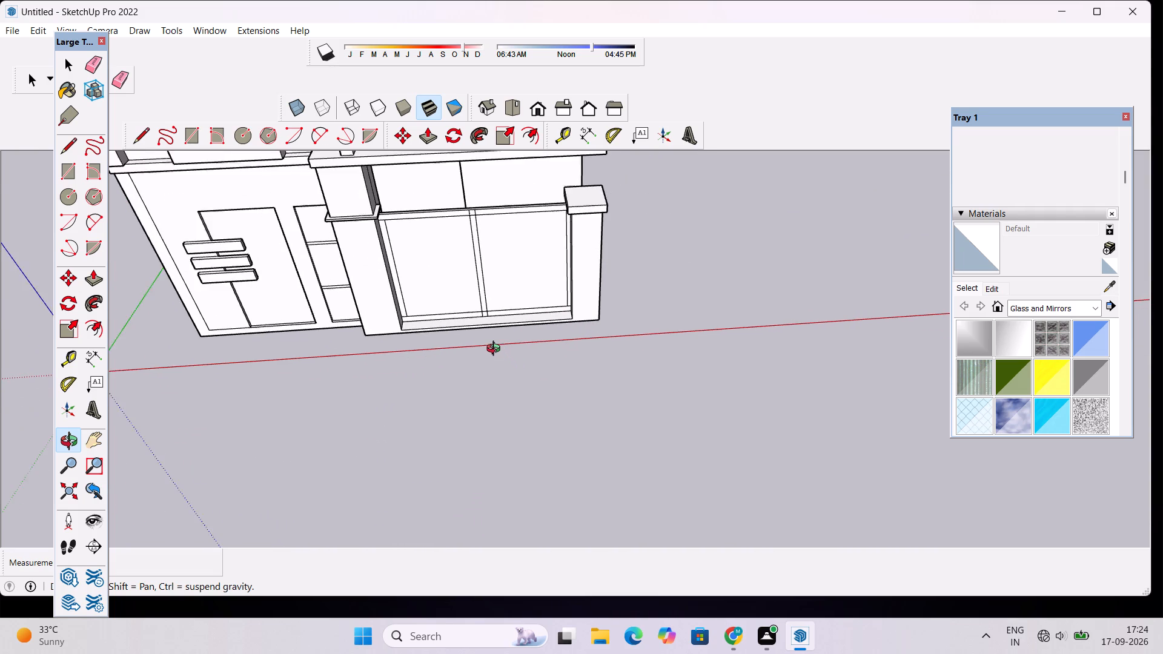
pyautogui.scroll(-2, 496, 350)
pyautogui.scroll(4, 457, 352)
pyautogui.moveTo(411, 349); pyautogui.dragTo(425, 333)
pyautogui.scroll(-5, 429, 324)
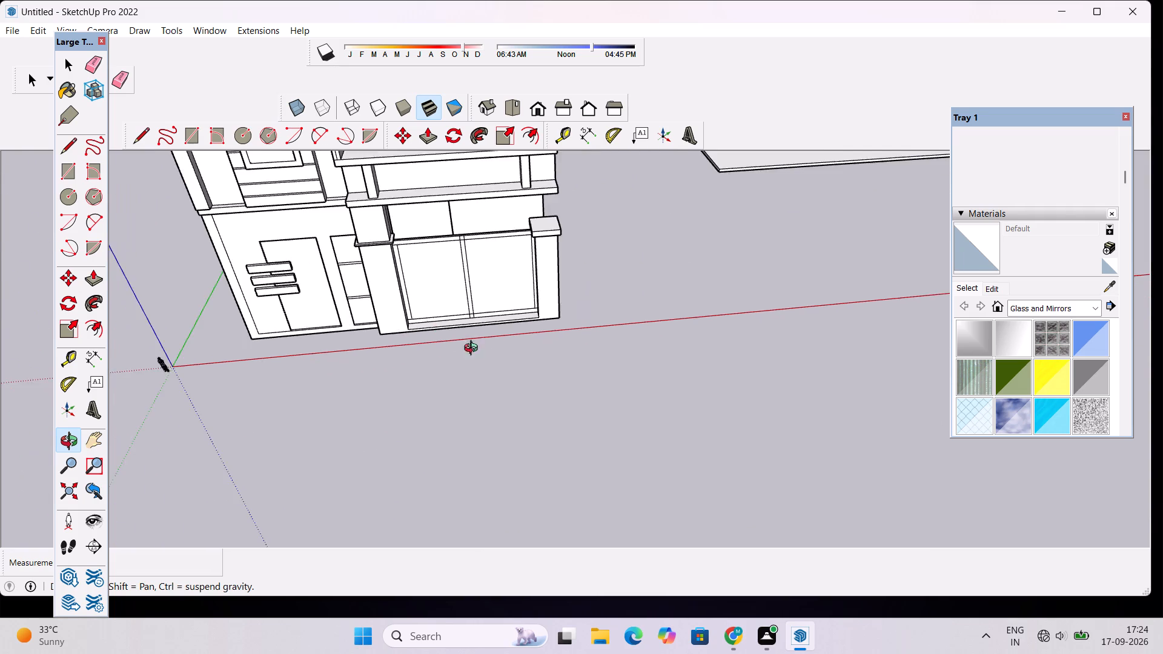
pyautogui.moveTo(499, 365); pyautogui.dragTo(431, 366)
pyautogui.scroll(8, 465, 317)
pyautogui.moveTo(475, 321); pyautogui.dragTo(514, 345)
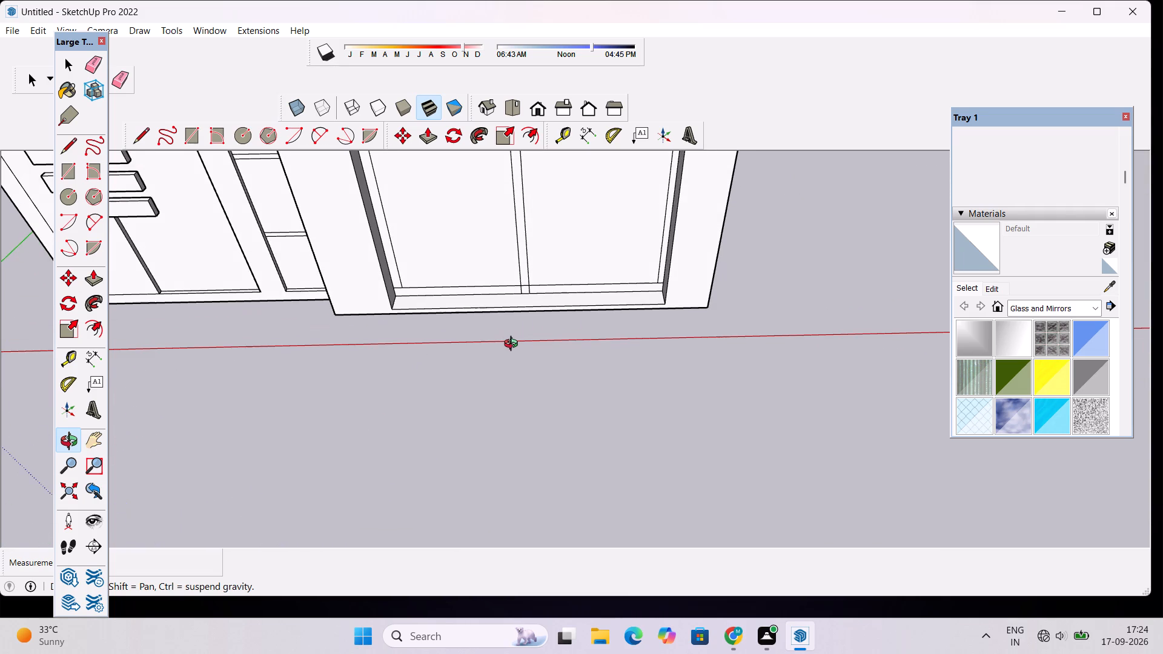
# Examine the ground-floor frontage from several angles, including its gate, piers and base, and finish with the whole building from a distance.
pyautogui.scroll(-5, 546, 322)
pyautogui.keyDown('shift'); pyautogui.moveTo(494, 314); pyautogui.dragTo(585, 306); pyautogui.keyUp('shift')
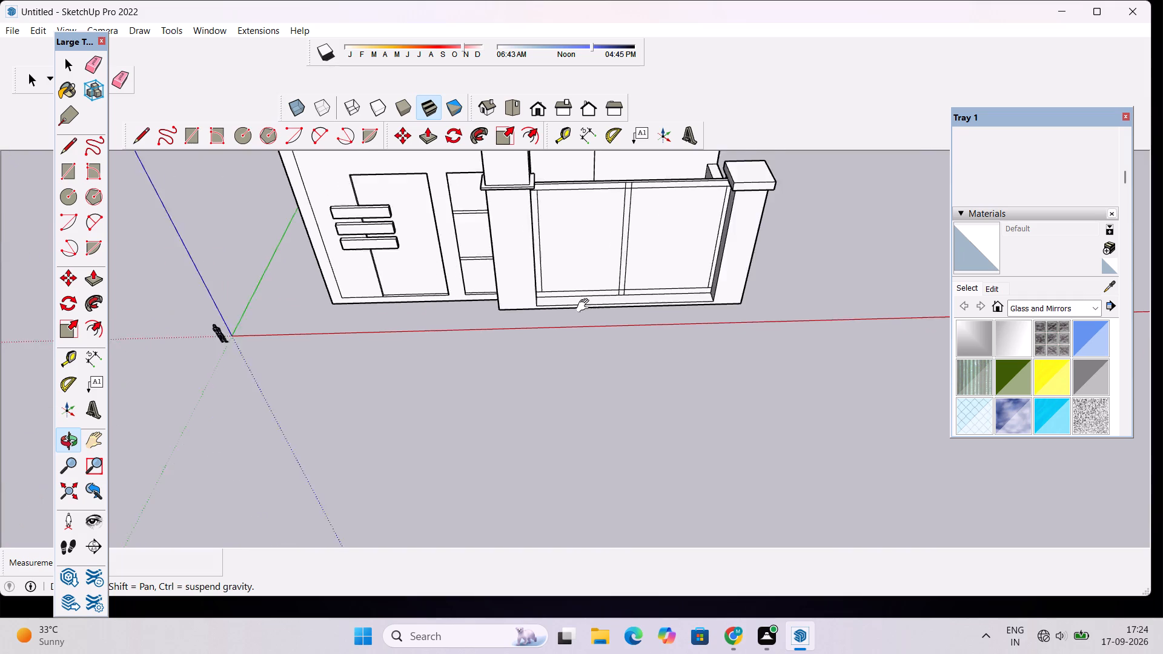
pyautogui.keyDown('shift'); pyautogui.moveTo(585, 306); pyautogui.dragTo(684, 300); pyautogui.keyUp('shift')
pyautogui.scroll(4, 583, 327)
pyautogui.keyDown('shift'); pyautogui.moveTo(598, 303); pyautogui.dragTo(576, 304); pyautogui.keyUp('shift')
pyautogui.scroll(-4, 576, 304)
pyautogui.moveTo(564, 340); pyautogui.dragTo(553, 271)
pyautogui.scroll(2, 553, 271)
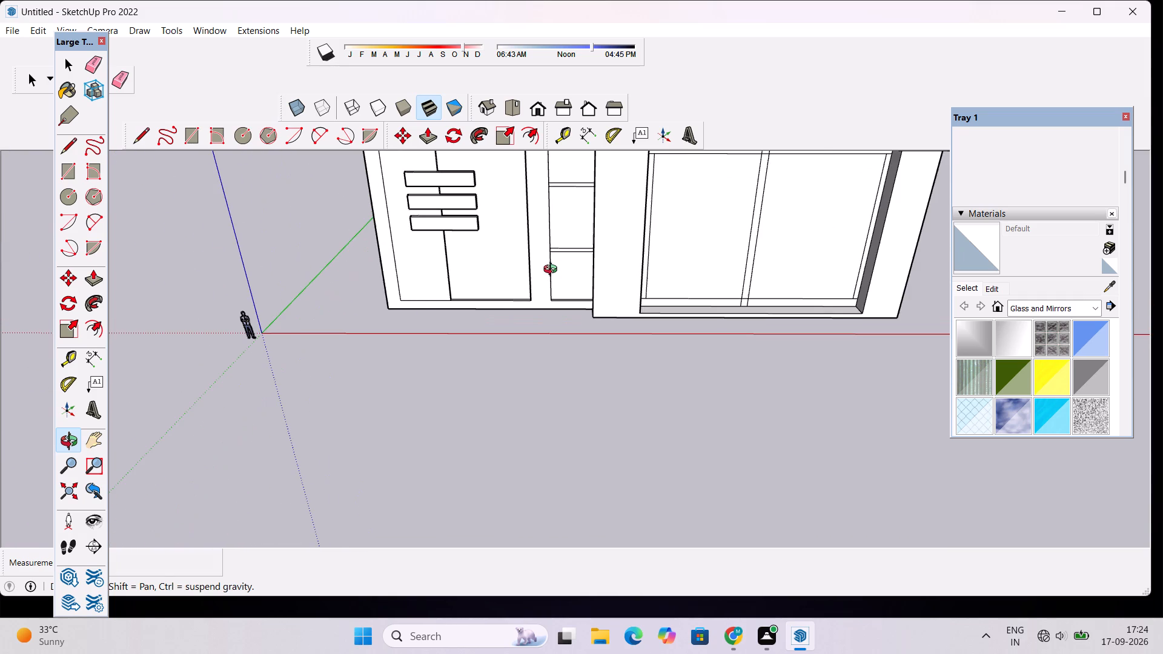
pyautogui.scroll(-4, 553, 270)
pyautogui.moveTo(601, 315); pyautogui.dragTo(392, 306)
pyautogui.scroll(4, 580, 245)
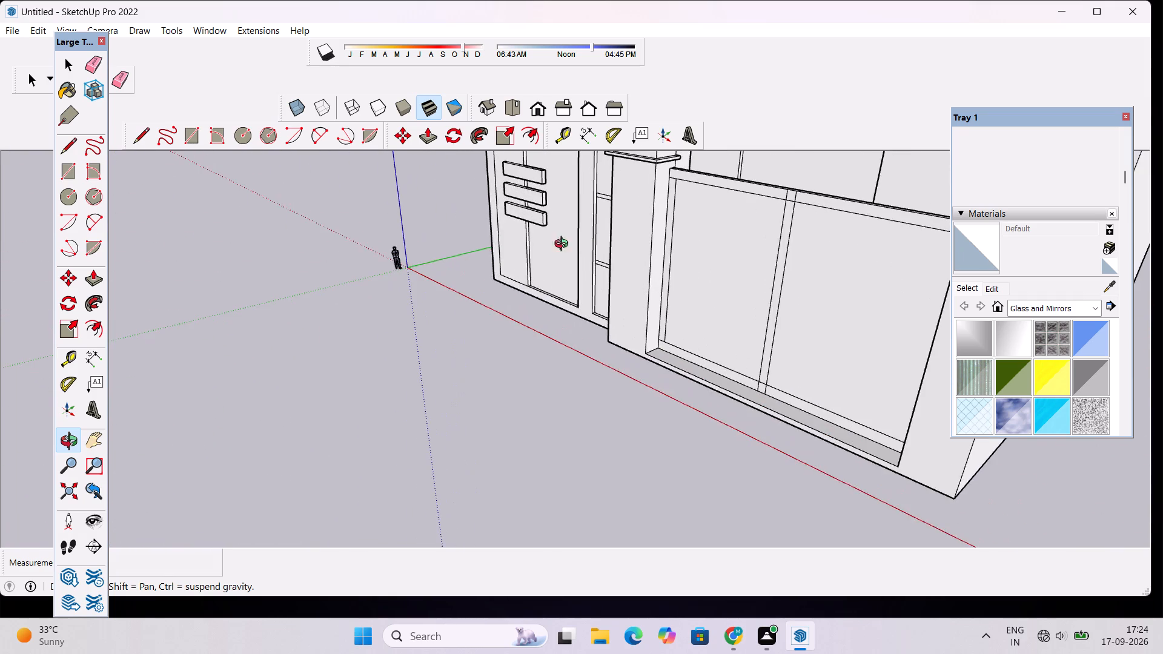
pyautogui.moveTo(509, 253); pyautogui.dragTo(528, 300)
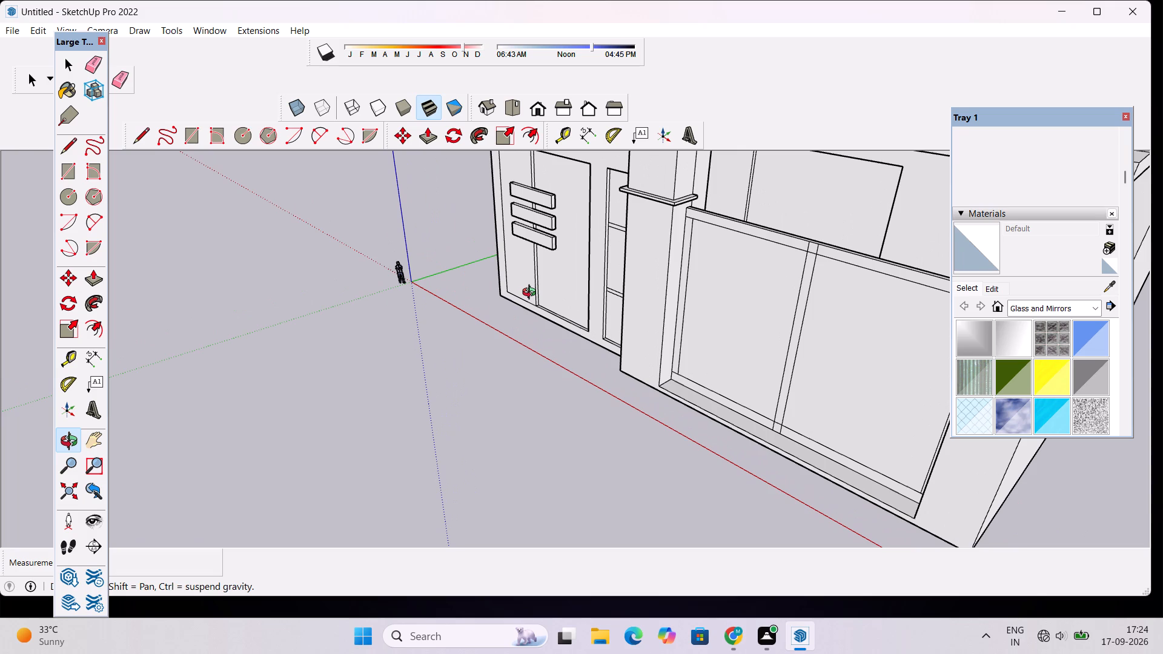
pyautogui.moveTo(532, 294); pyautogui.dragTo(732, 231)
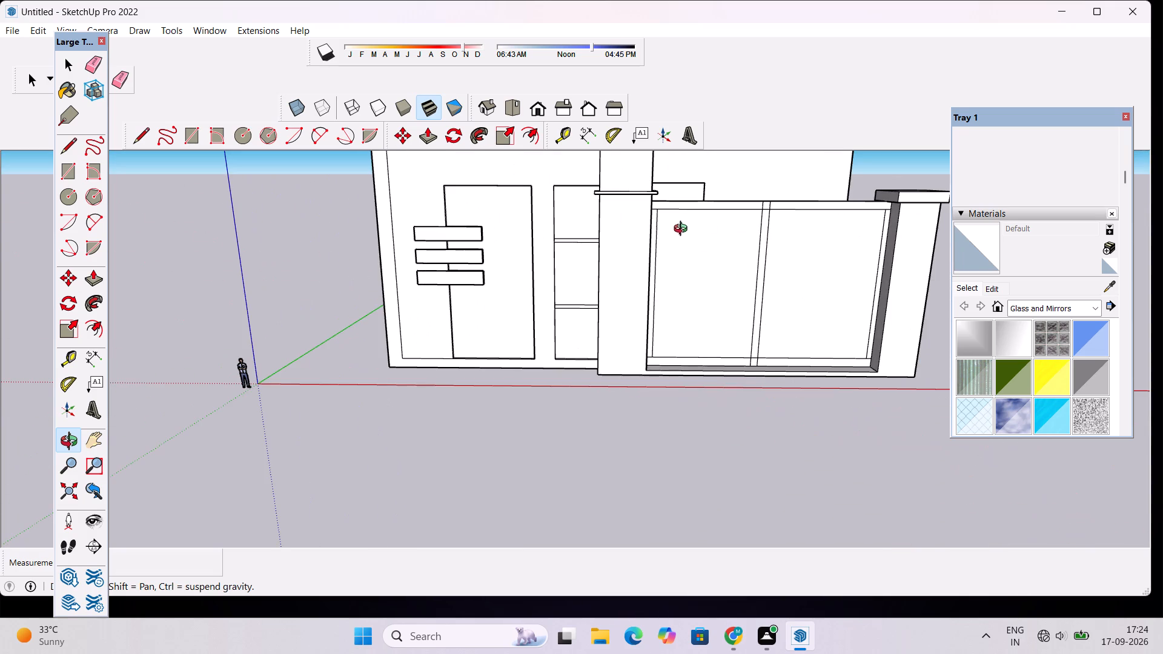
pyautogui.keyDown('shift'); pyautogui.moveTo(603, 240); pyautogui.dragTo(625, 312); pyautogui.keyUp('shift')
pyautogui.scroll(-5, 620, 297)
pyautogui.keyDown('shift'); pyautogui.moveTo(672, 270); pyautogui.dragTo(531, 346); pyautogui.keyUp('shift')
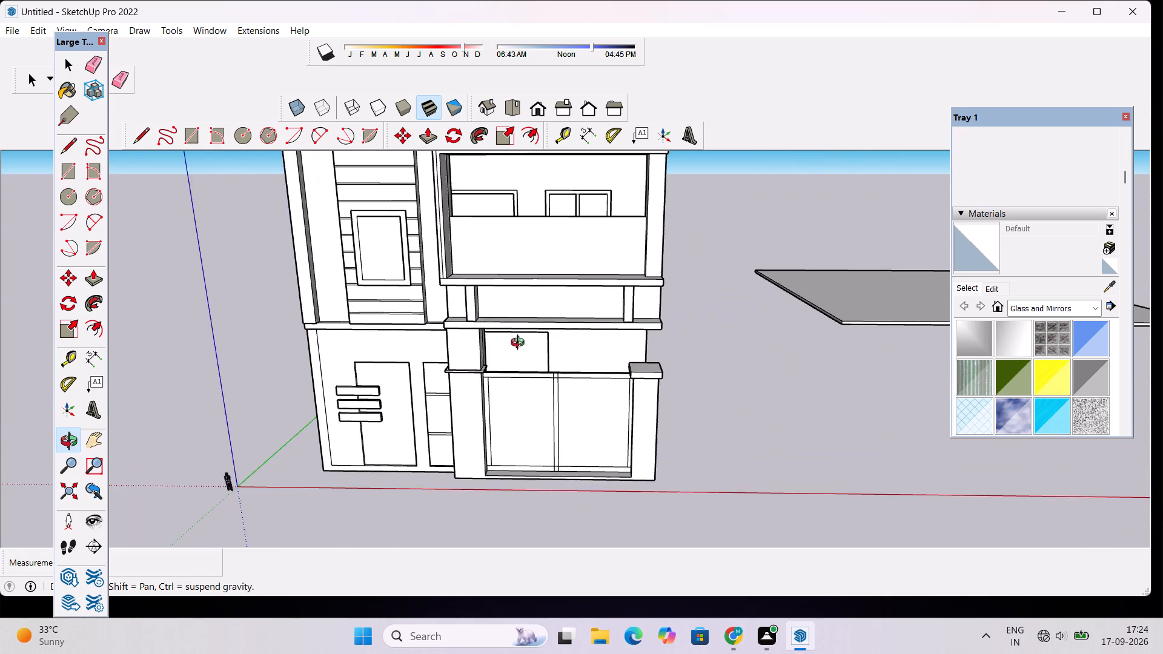
pyautogui.scroll(-5, 520, 338)
pyautogui.moveTo(673, 334); pyautogui.dragTo(629, 332)
pyautogui.moveTo(537, 307); pyautogui.dragTo(628, 363)
pyautogui.scroll(-4, 589, 325)
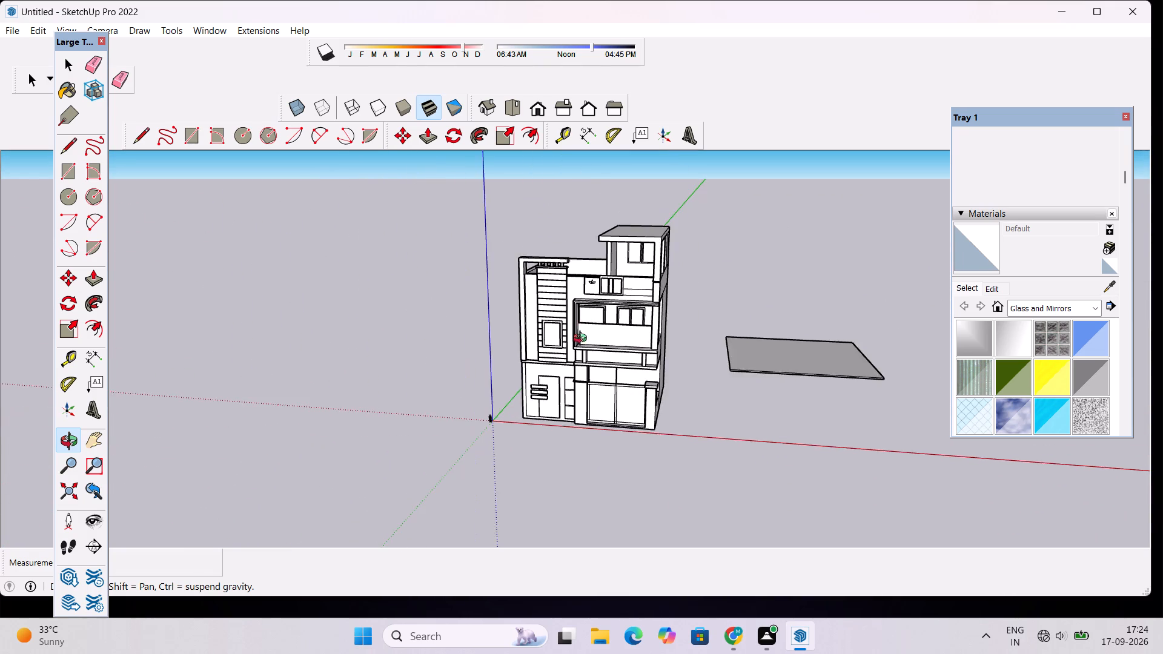
# Delete the stray flat slab standing apart beside the building.
pyautogui.moveTo(588, 345); pyautogui.dragTo(619, 360)
pyautogui.moveTo(647, 371); pyautogui.dragTo(570, 358)
pyautogui.press('space')
pyautogui.click(710, 339)
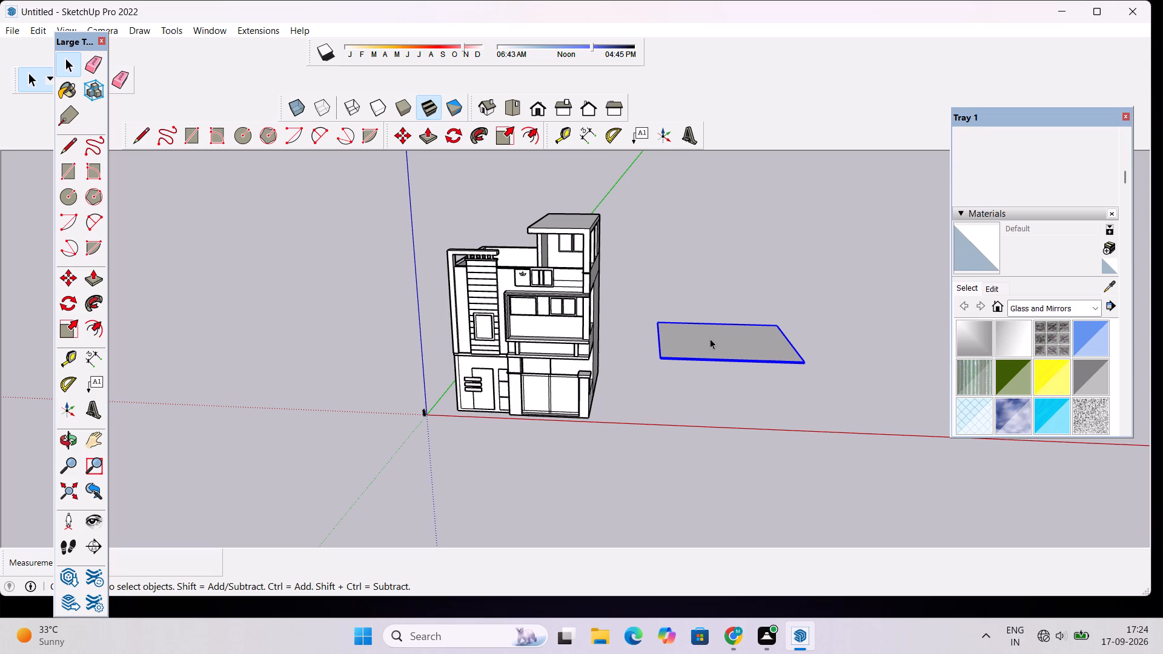
pyautogui.press('Delete')
# Paint the pane of the framed window in the grooved cladding tower with Translucent Glass Blue from Glass and Mirrors.
pyautogui.press('o')
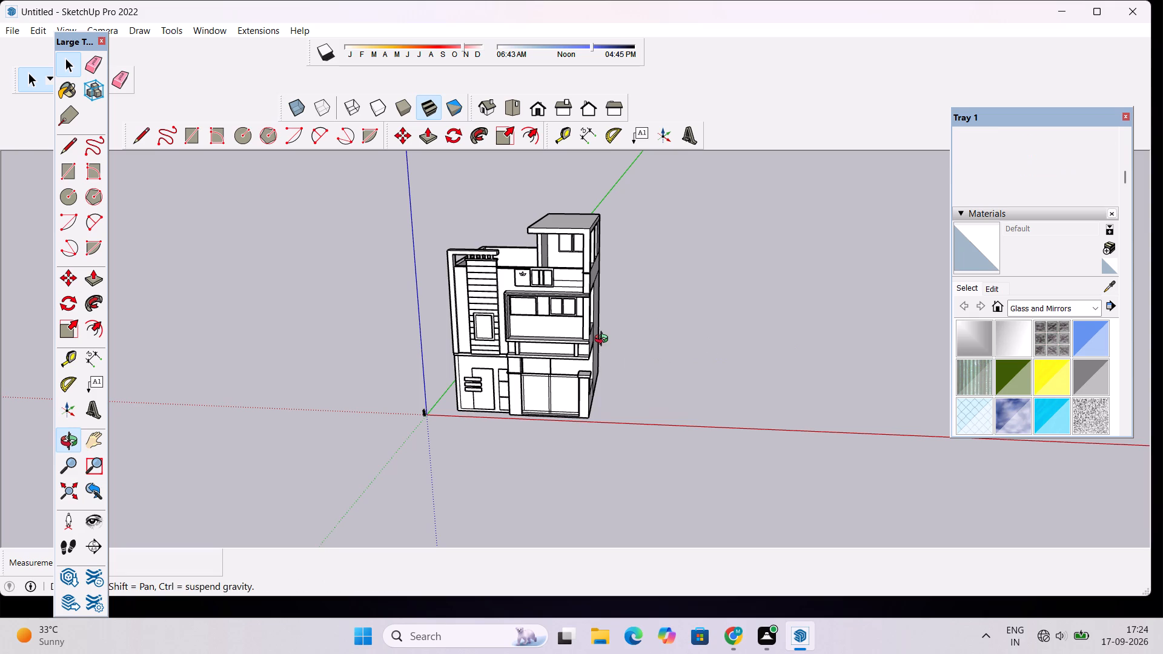
pyautogui.scroll(-1, 604, 340)
pyautogui.moveTo(534, 372); pyautogui.dragTo(556, 372)
pyautogui.keyDown('shift'); pyautogui.moveTo(575, 382); pyautogui.dragTo(505, 391); pyautogui.keyUp('shift')
pyautogui.moveTo(493, 402); pyautogui.dragTo(502, 370)
pyautogui.moveTo(505, 373); pyautogui.dragTo(528, 398)
pyautogui.scroll(-1, 1053, 345)
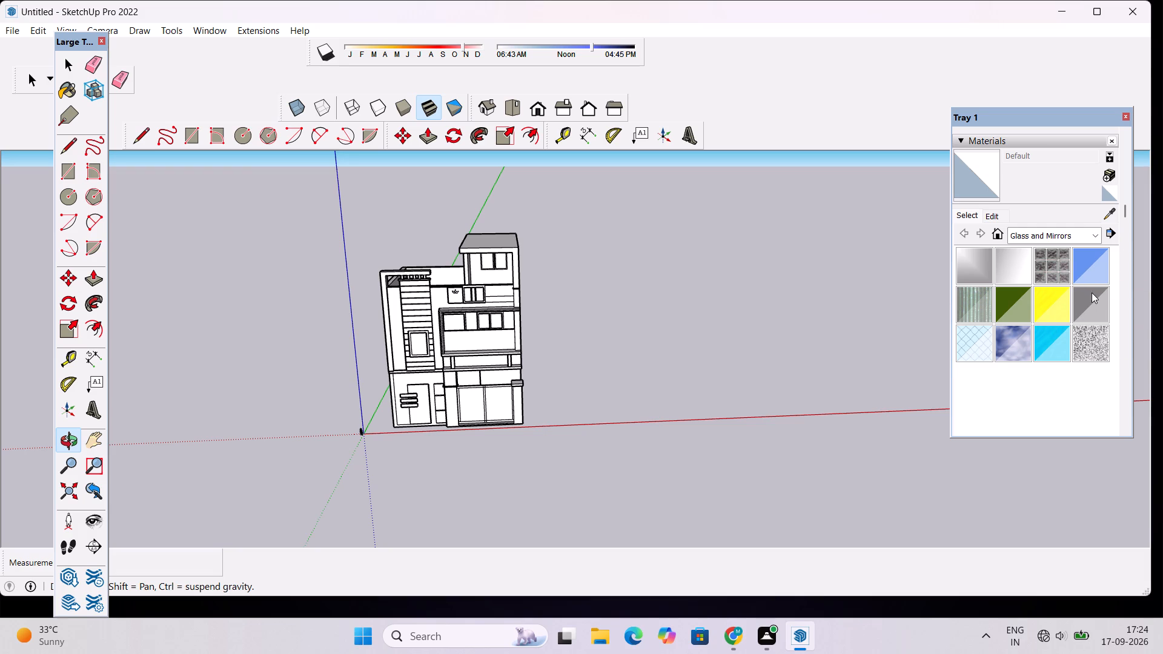
pyautogui.click(1087, 268)
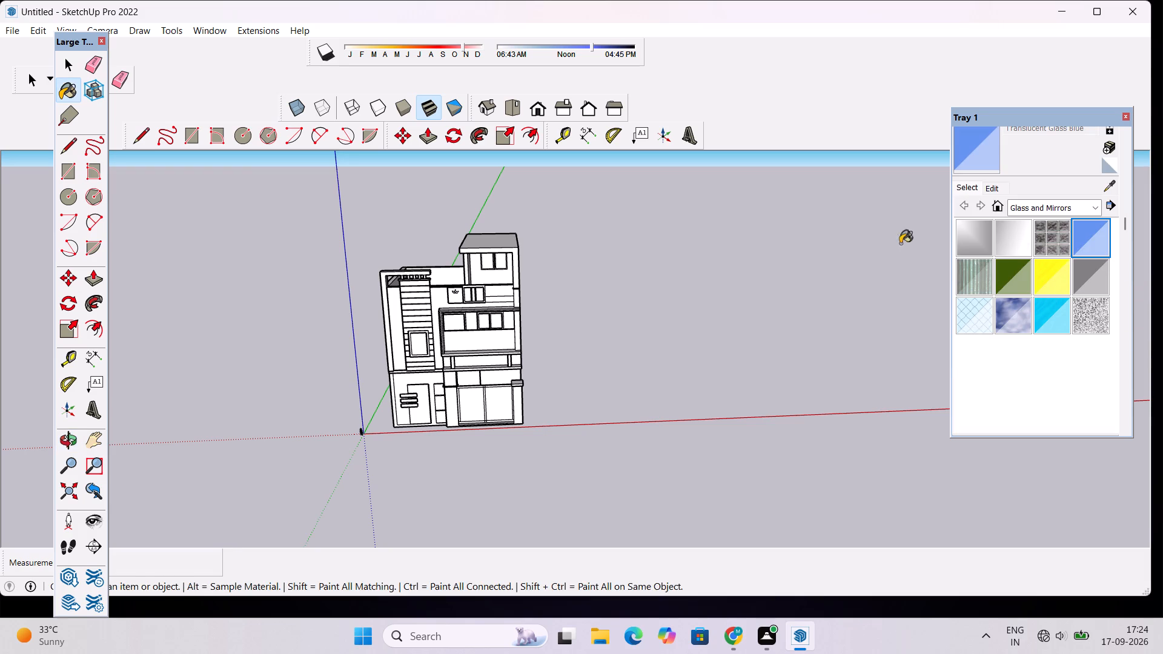
pyautogui.scroll(2, 409, 372)
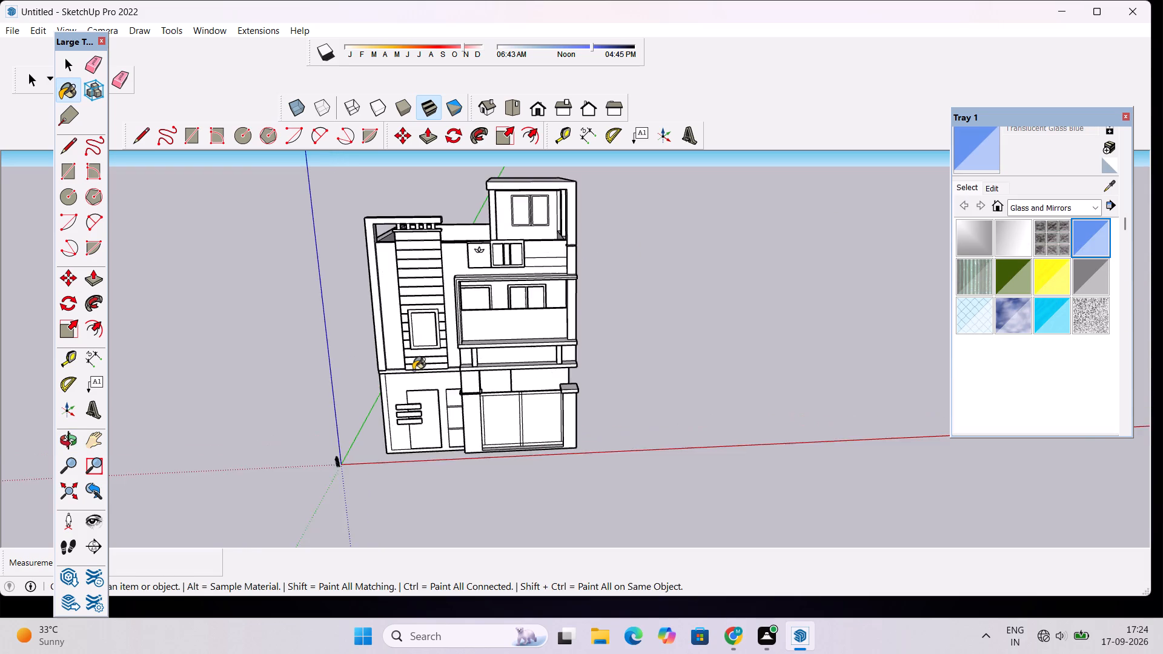
pyautogui.scroll(11, 413, 370)
pyautogui.click(443, 293)
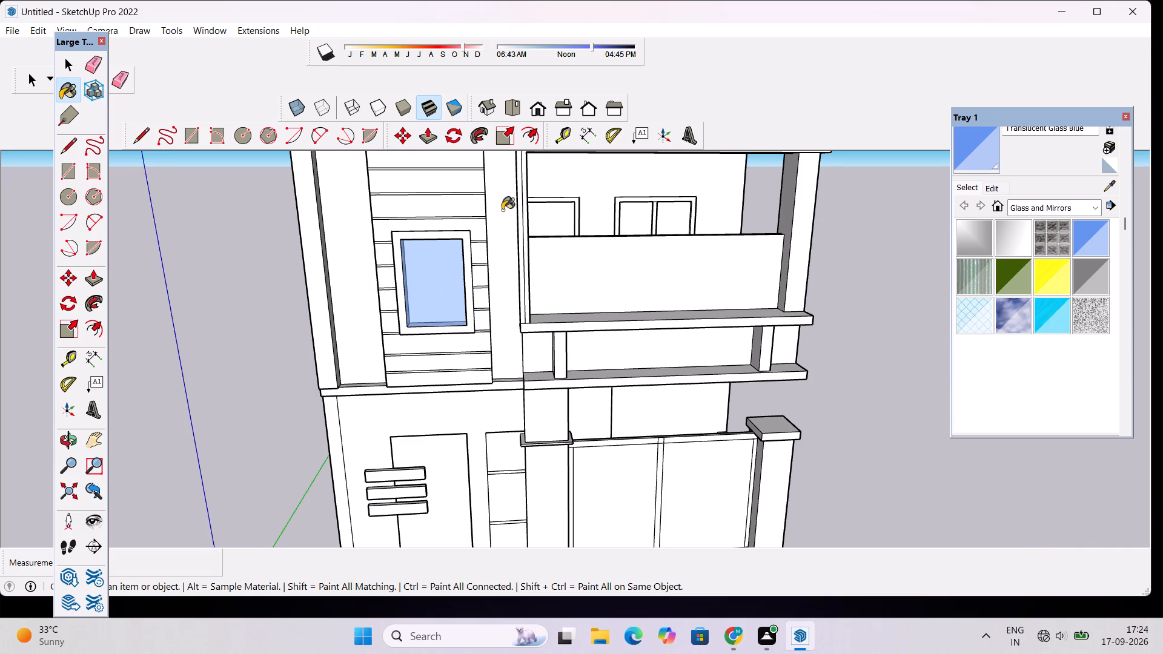
# Paint both panes of the two-pane window behind the balcony parapet with Translucent Glass Blue.
pyautogui.scroll(-8, 509, 242)
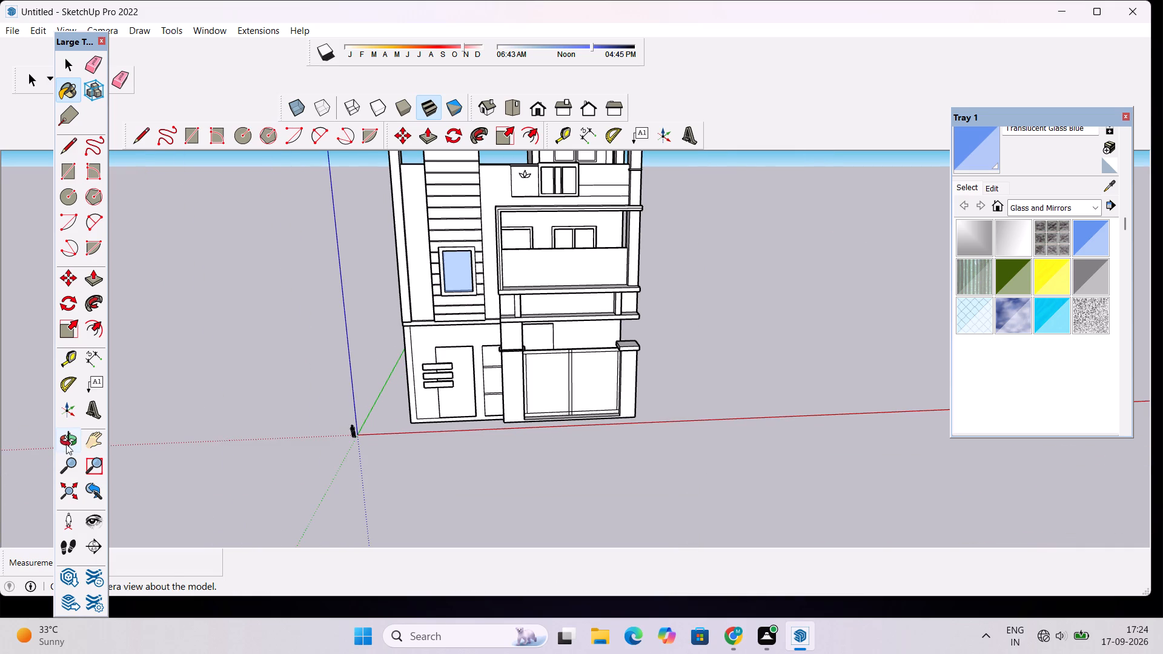
pyautogui.click(66, 444)
pyautogui.moveTo(589, 369); pyautogui.dragTo(529, 417)
pyautogui.scroll(3, 578, 259)
pyautogui.scroll(-1, 578, 259)
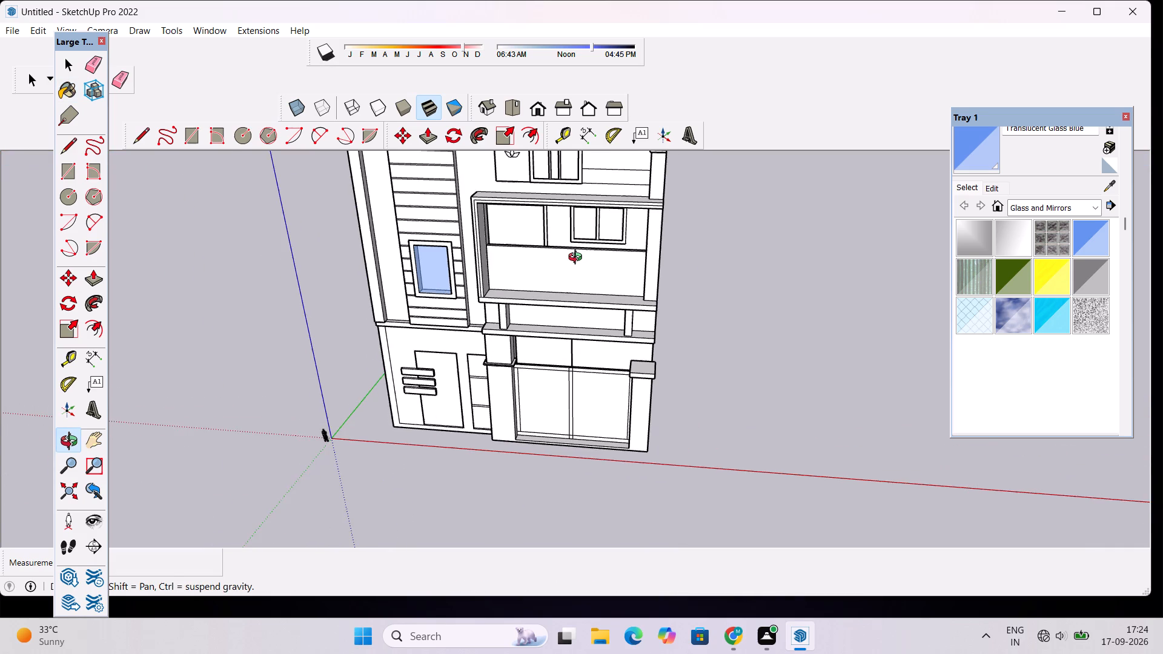
pyautogui.keyDown('shift'); pyautogui.moveTo(578, 259); pyautogui.dragTo(424, 385); pyautogui.keyUp('shift')
pyautogui.scroll(2, 401, 393)
pyautogui.moveTo(394, 394); pyautogui.dragTo(401, 297)
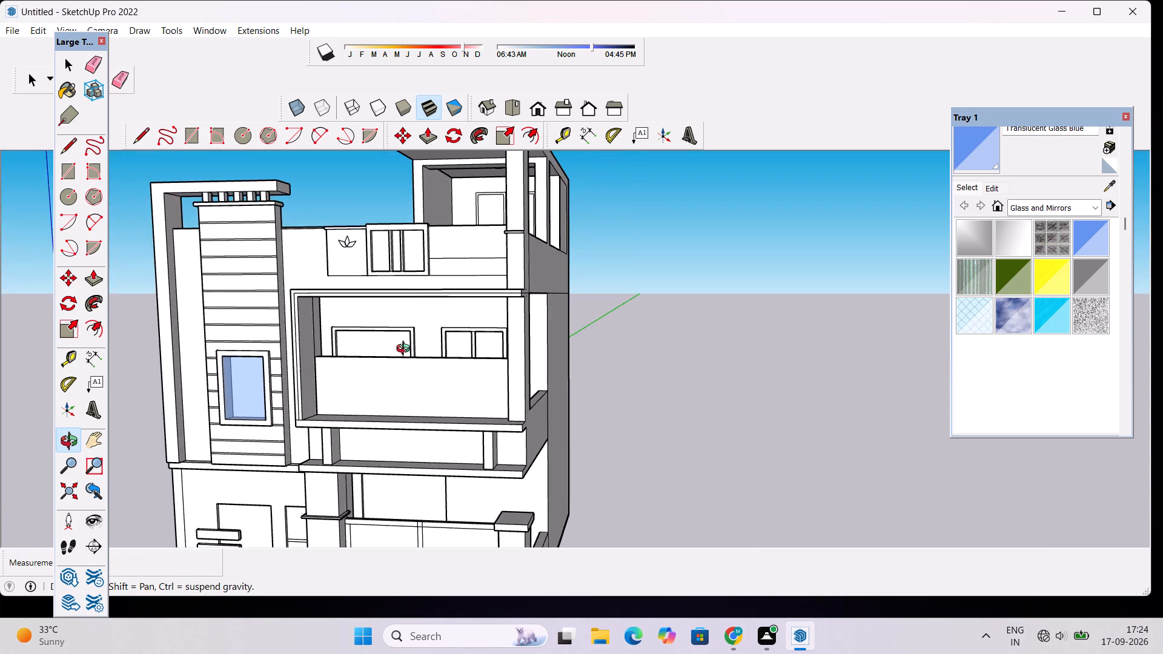
pyautogui.scroll(4, 406, 350)
pyautogui.scroll(-1, 406, 350)
pyautogui.moveTo(406, 350); pyautogui.dragTo(409, 362)
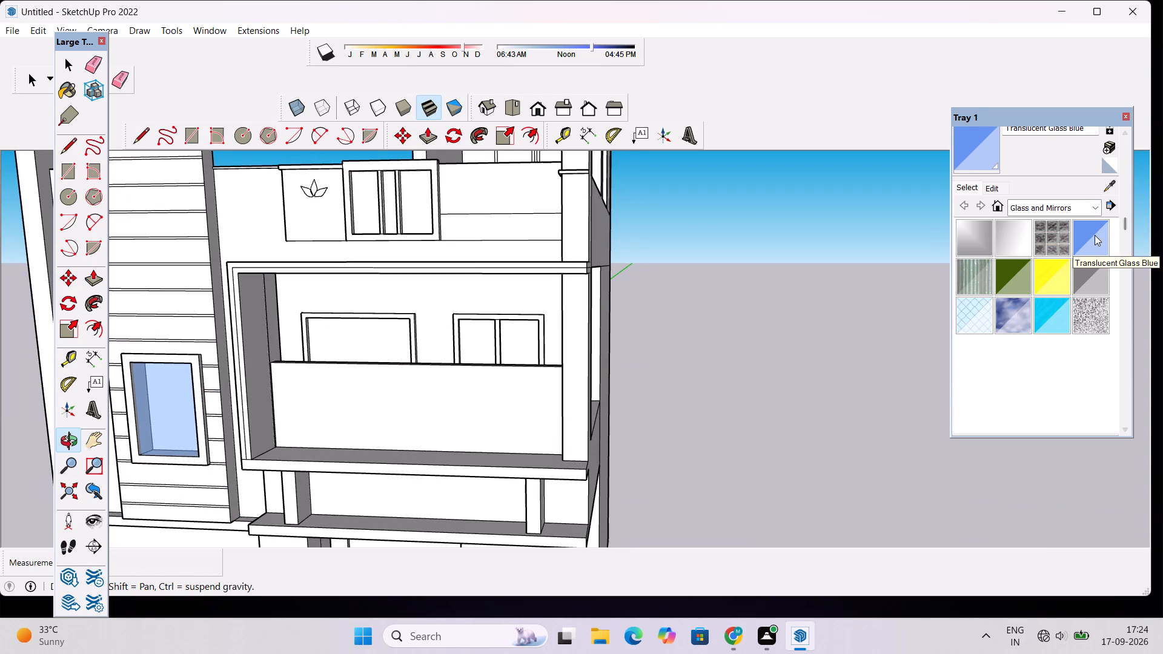
pyautogui.click(1095, 235)
pyautogui.scroll(3, 505, 334)
pyautogui.click(505, 332)
pyautogui.click(479, 337)
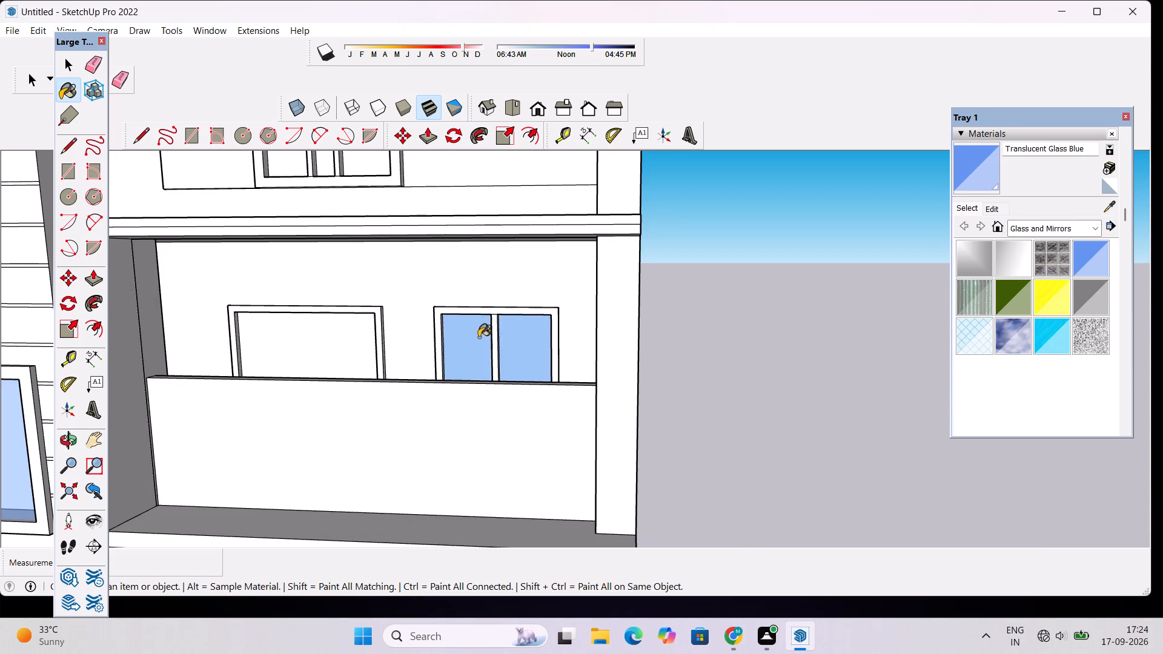
# Paint both panes of the top-floor terrace window with Translucent Glass Blue.
pyautogui.scroll(-12, 479, 337)
pyautogui.scroll(13, 482, 235)
pyautogui.click(515, 260)
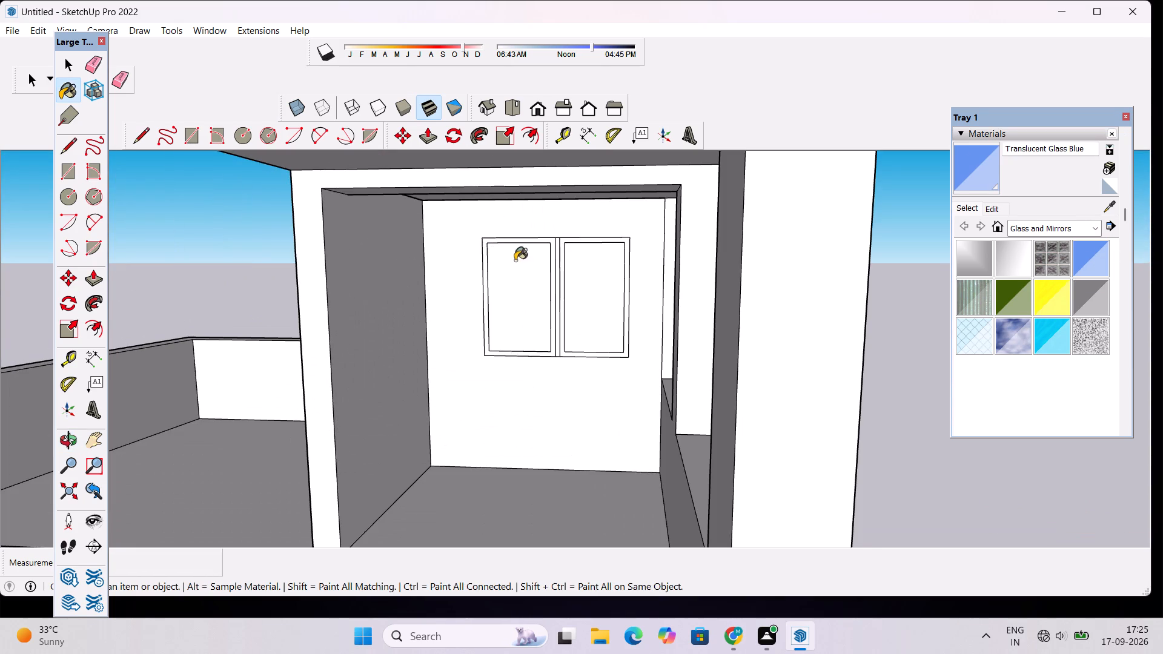
pyautogui.click(584, 259)
pyautogui.scroll(-9, 475, 263)
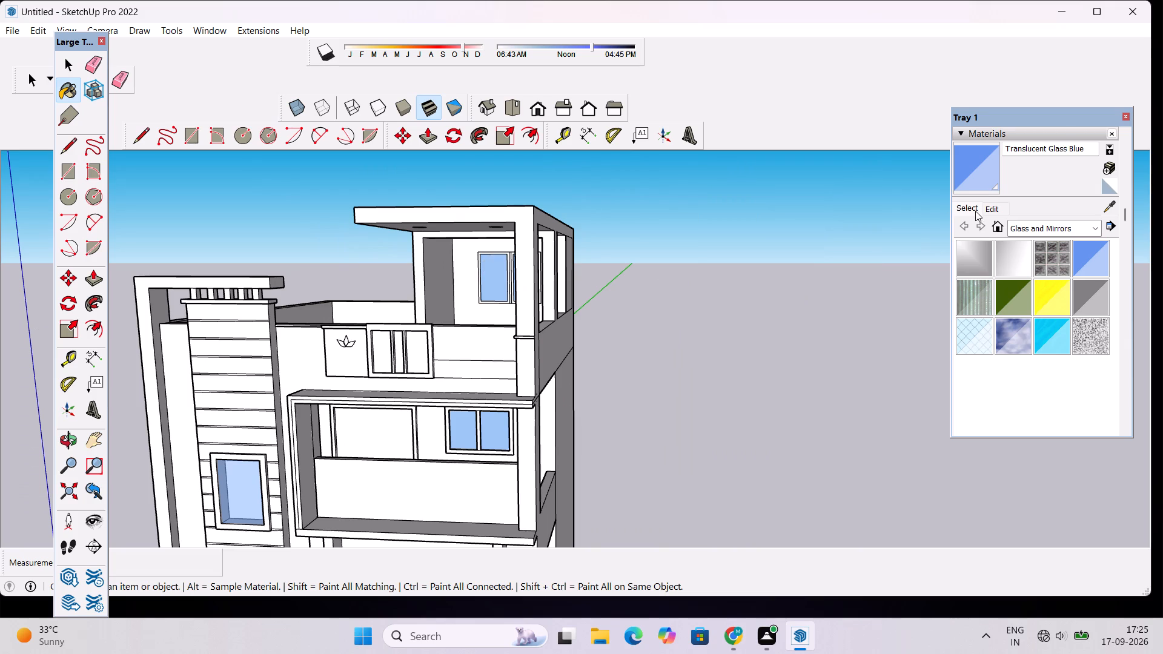
# Darken the Translucent Glass Blue material to a deeper, more muted blue by lowering its colour brightness.
pyautogui.click(987, 208)
pyautogui.click(1030, 269)
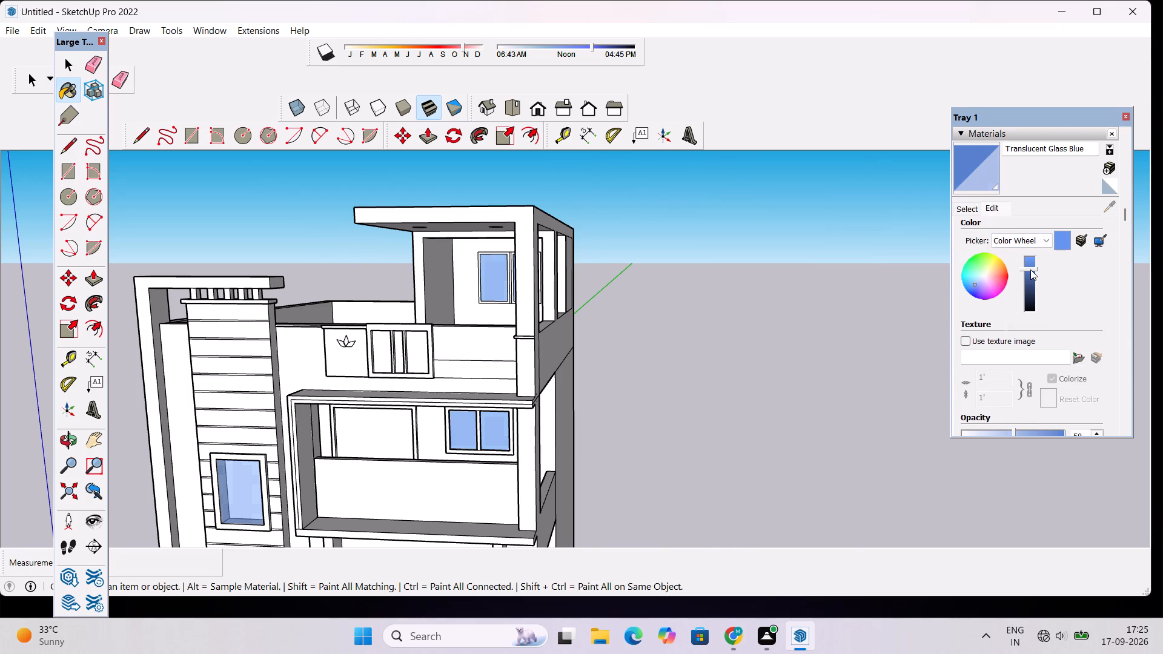
pyautogui.click(1030, 269)
pyautogui.click(1030, 269)
pyautogui.click(1030, 275)
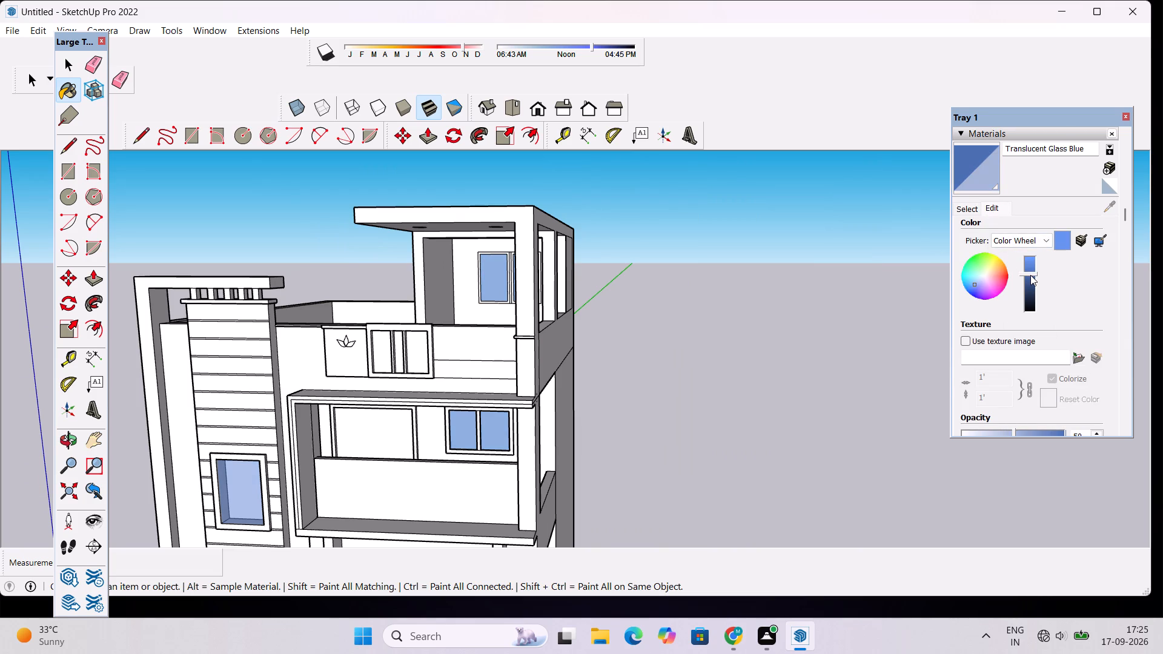
# Examine the whole facade with its tinted window glass from a distance and from raised, low and oblique views.
pyautogui.scroll(-13, 677, 296)
pyautogui.scroll(1, 605, 394)
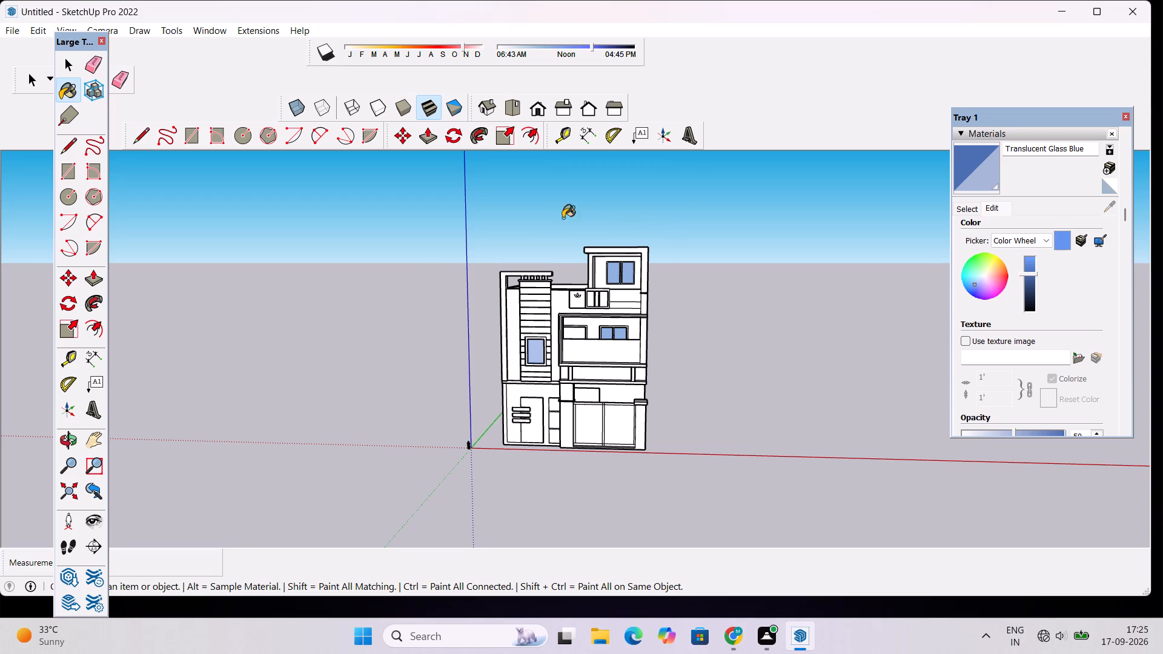
pyautogui.press('o')
pyautogui.moveTo(595, 328); pyautogui.dragTo(596, 352)
pyautogui.moveTo(596, 352); pyautogui.dragTo(585, 462)
pyautogui.press('space')
pyautogui.press('o')
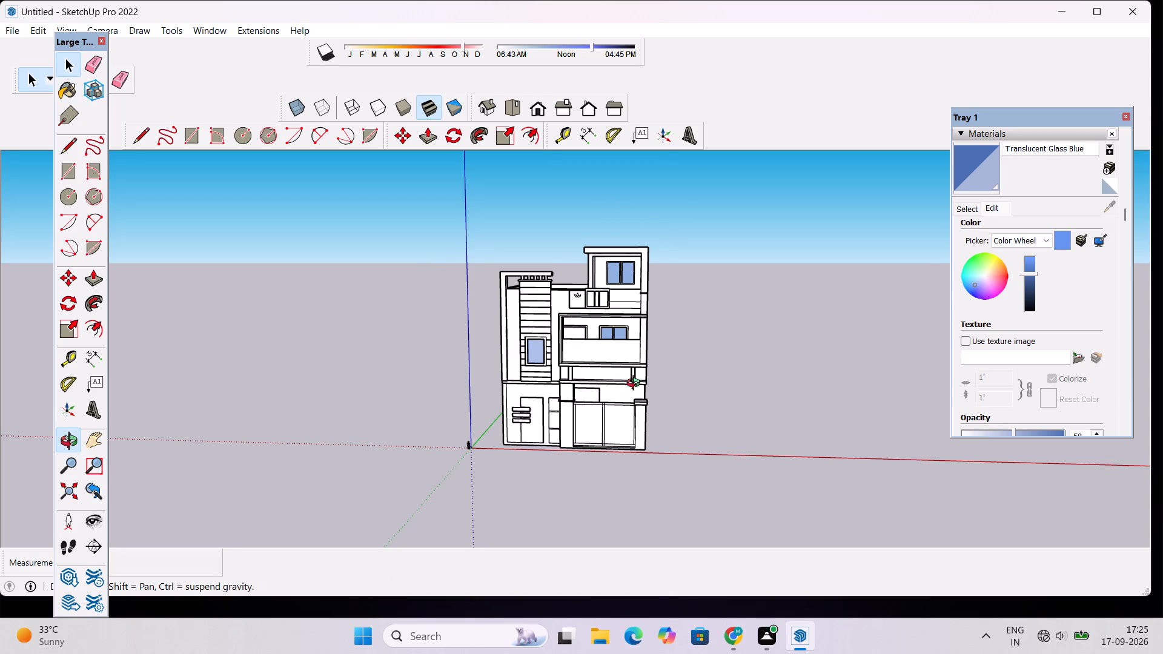
pyautogui.moveTo(636, 377); pyautogui.dragTo(637, 398)
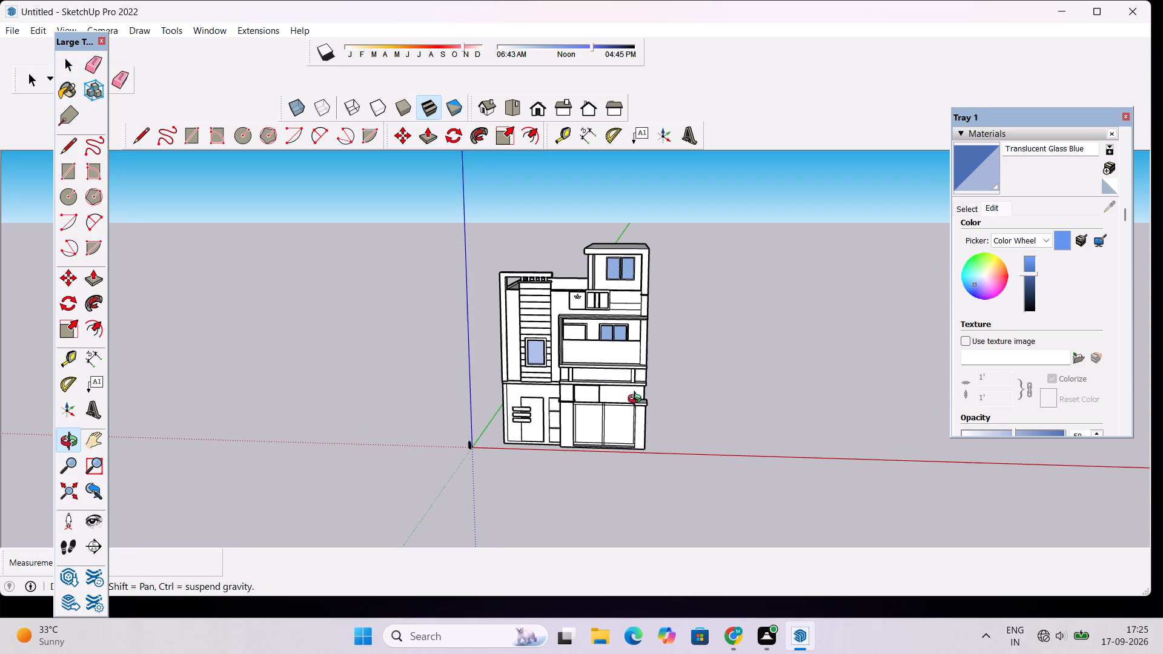
pyautogui.scroll(-2, 637, 400)
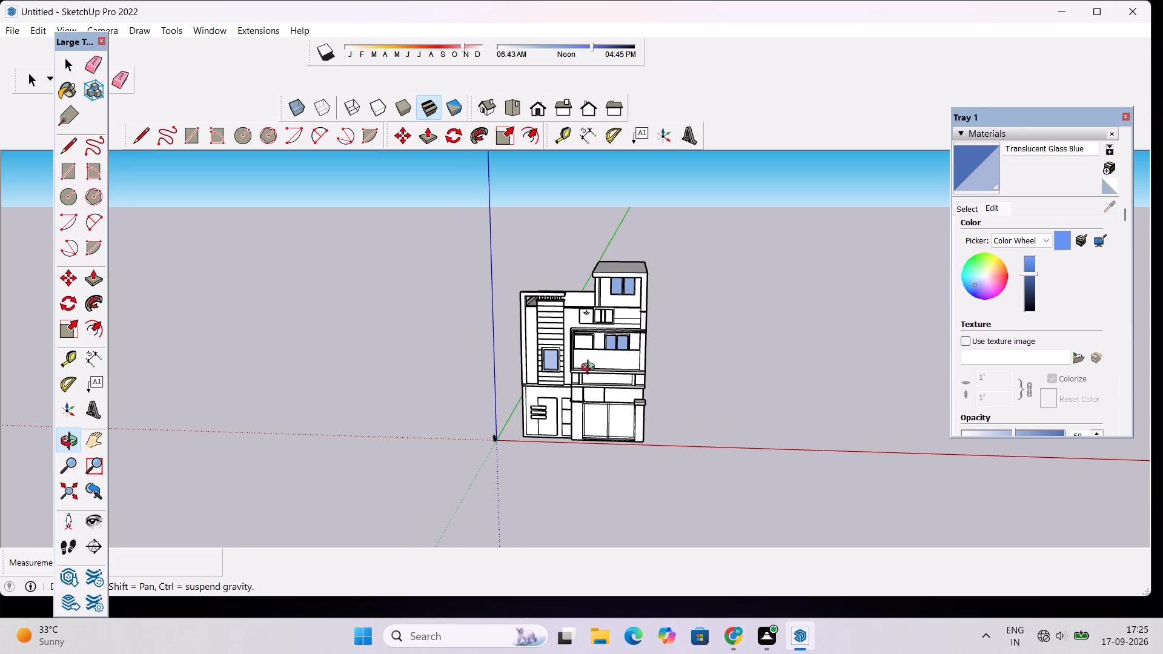
pyautogui.scroll(-4, 564, 360)
pyautogui.scroll(4, 555, 365)
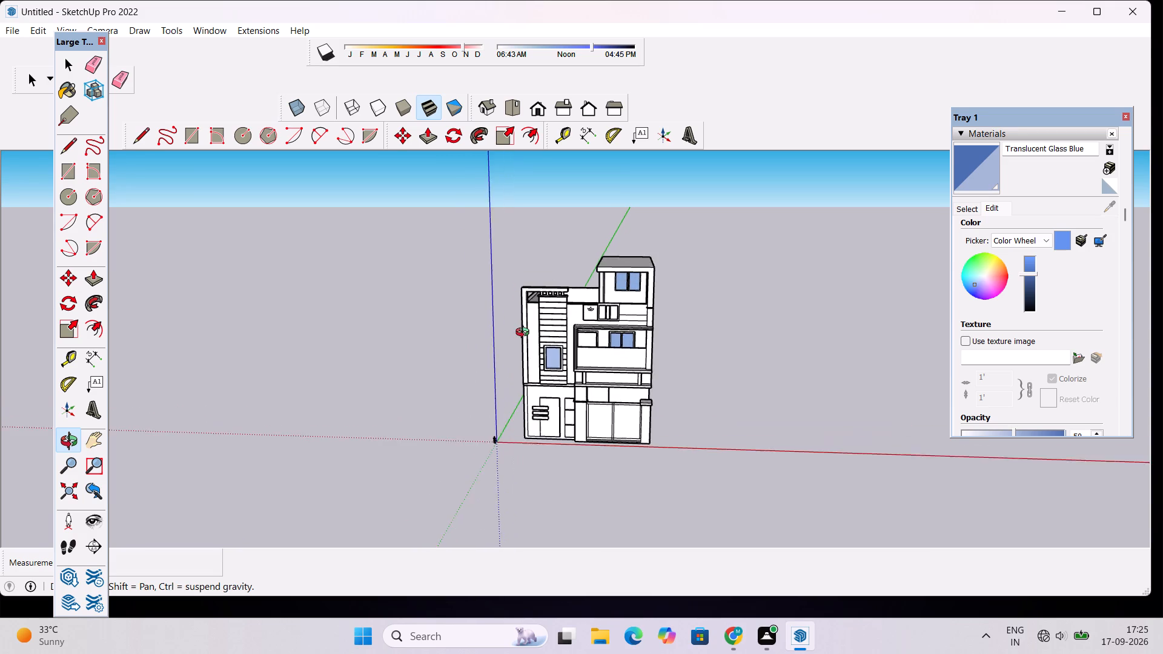
pyautogui.scroll(7, 525, 334)
pyautogui.scroll(-7, 520, 214)
pyautogui.scroll(4, 520, 214)
pyautogui.scroll(-10, 520, 214)
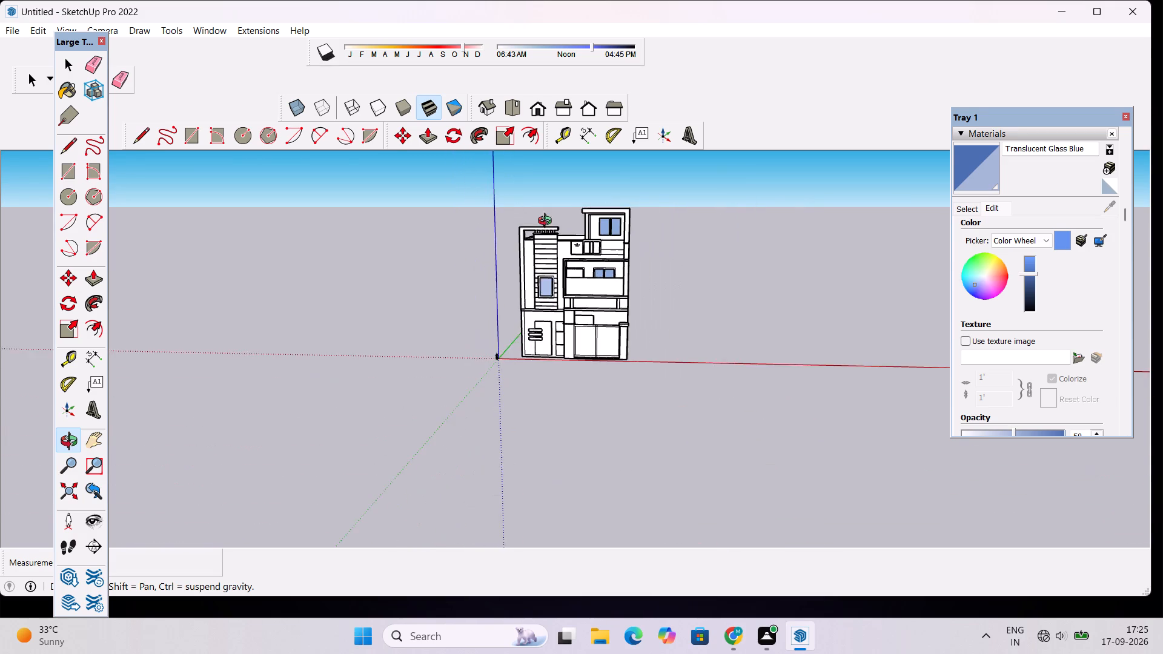
pyautogui.scroll(8, 577, 226)
pyautogui.moveTo(571, 239); pyautogui.dragTo(459, 331)
pyautogui.moveTo(525, 385); pyautogui.dragTo(572, 307)
pyautogui.moveTo(583, 341); pyautogui.dragTo(683, 383)
pyautogui.scroll(3, 633, 349)
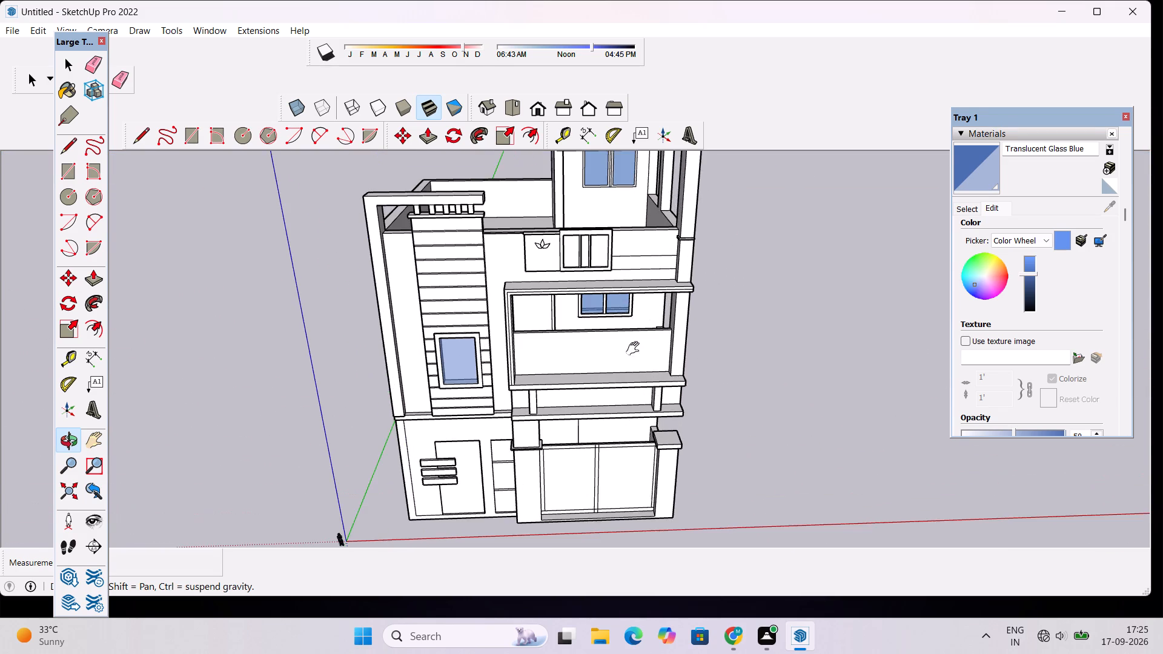
pyautogui.keyDown('shift'); pyautogui.moveTo(635, 349); pyautogui.dragTo(508, 353); pyautogui.keyUp('shift')
pyautogui.keyDown('shift'); pyautogui.scroll(-5, 506, 353); pyautogui.keyUp('shift')
pyautogui.moveTo(457, 374); pyautogui.dragTo(446, 276)
pyautogui.scroll(1, 446, 272)
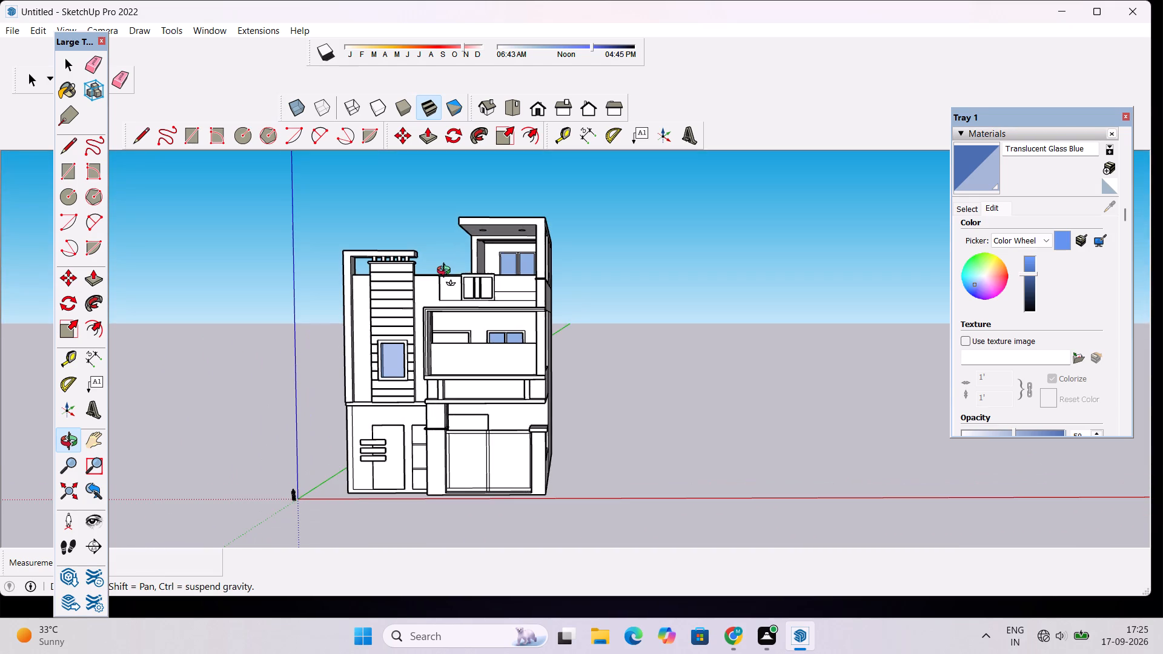
pyautogui.scroll(1, 450, 277)
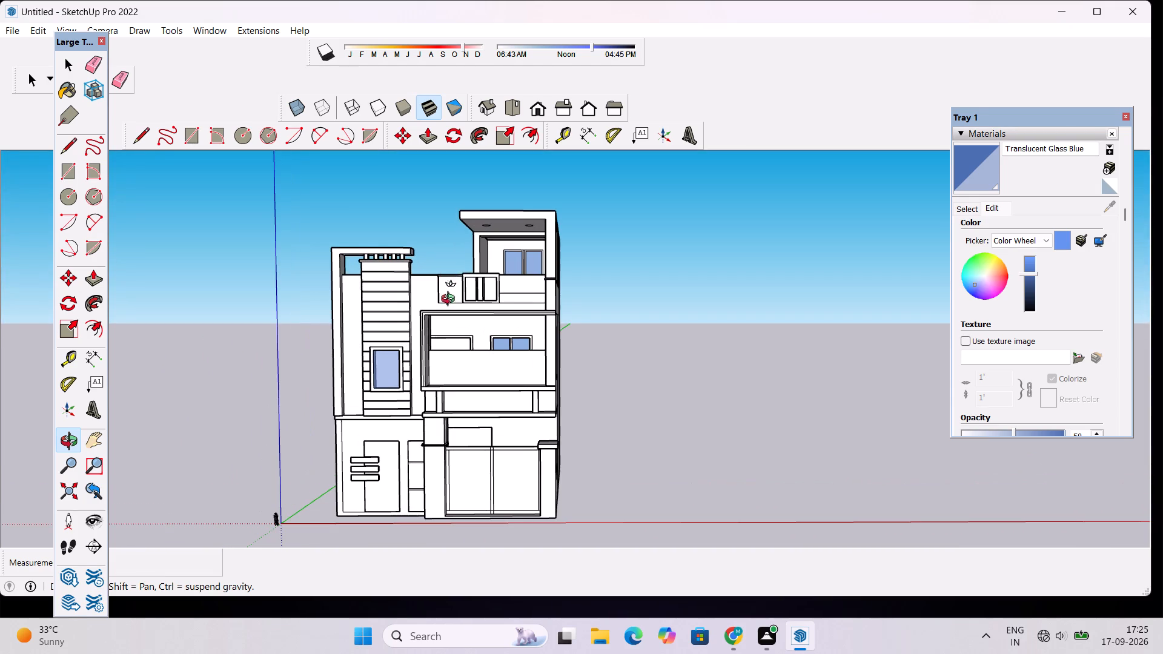
pyautogui.scroll(-2, 451, 307)
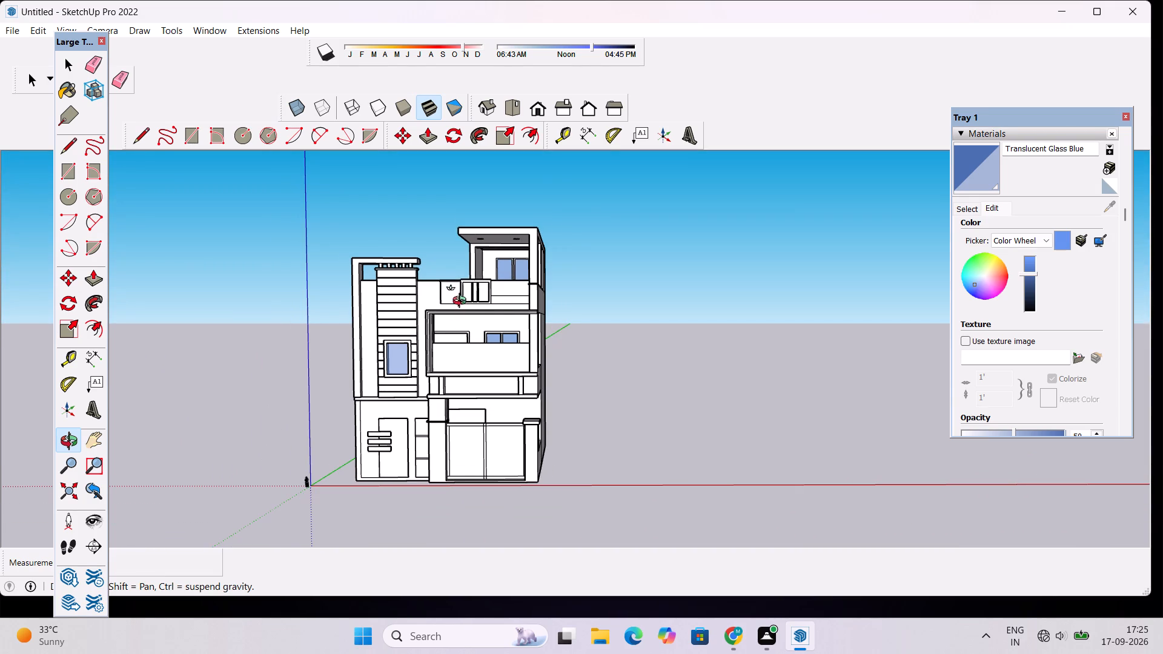
pyautogui.scroll(-3, 480, 286)
pyautogui.moveTo(506, 325); pyautogui.dragTo(506, 378)
pyautogui.scroll(3, 443, 282)
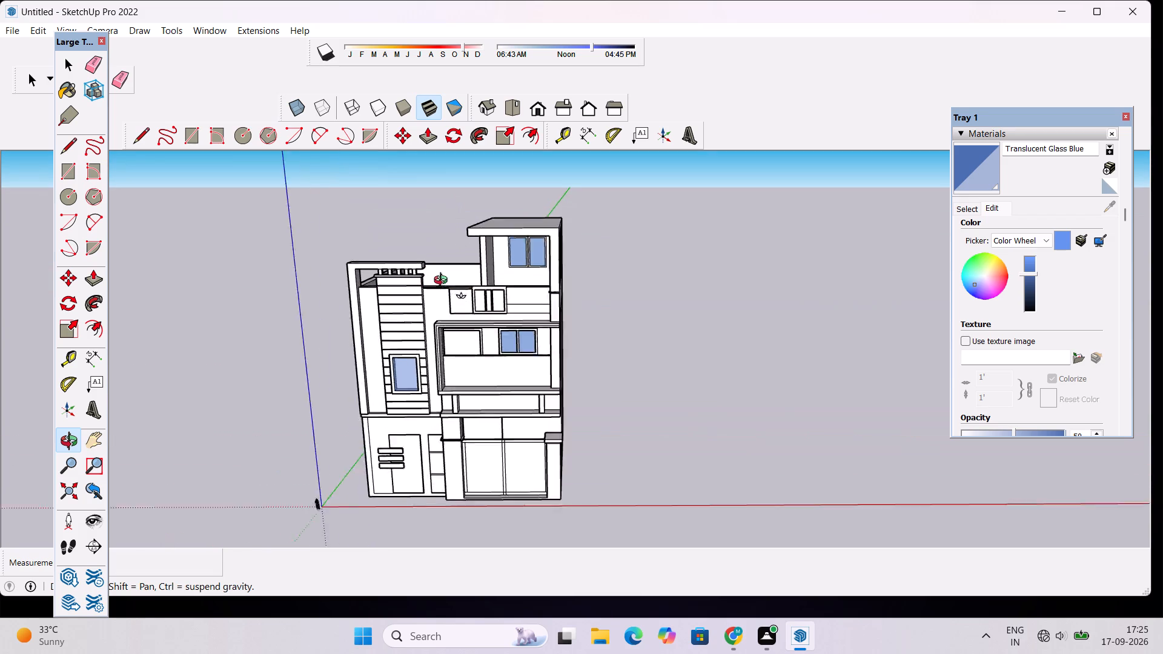
pyautogui.scroll(2, 443, 282)
pyautogui.moveTo(482, 373); pyautogui.dragTo(460, 335)
pyautogui.keyDown('shift'); pyautogui.moveTo(460, 328); pyautogui.dragTo(489, 307); pyautogui.keyUp('shift')
pyautogui.scroll(3, 504, 279)
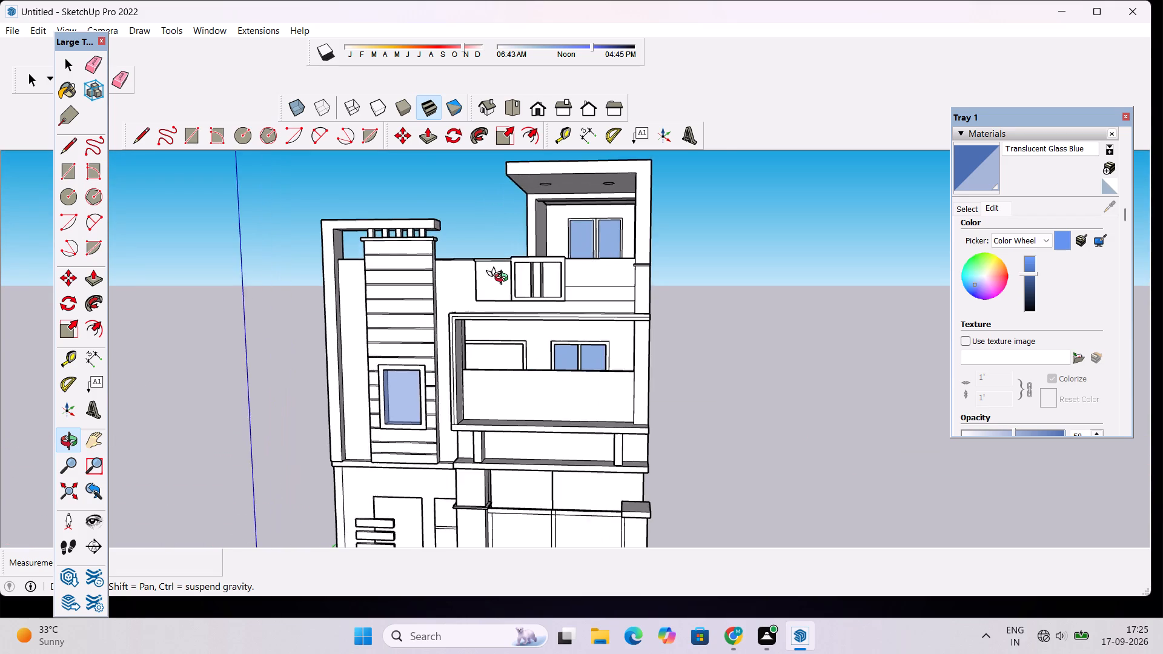
# Switch the material library to the Brick, Cladding and Siding collection and look through its swatches.
pyautogui.scroll(3, 506, 280)
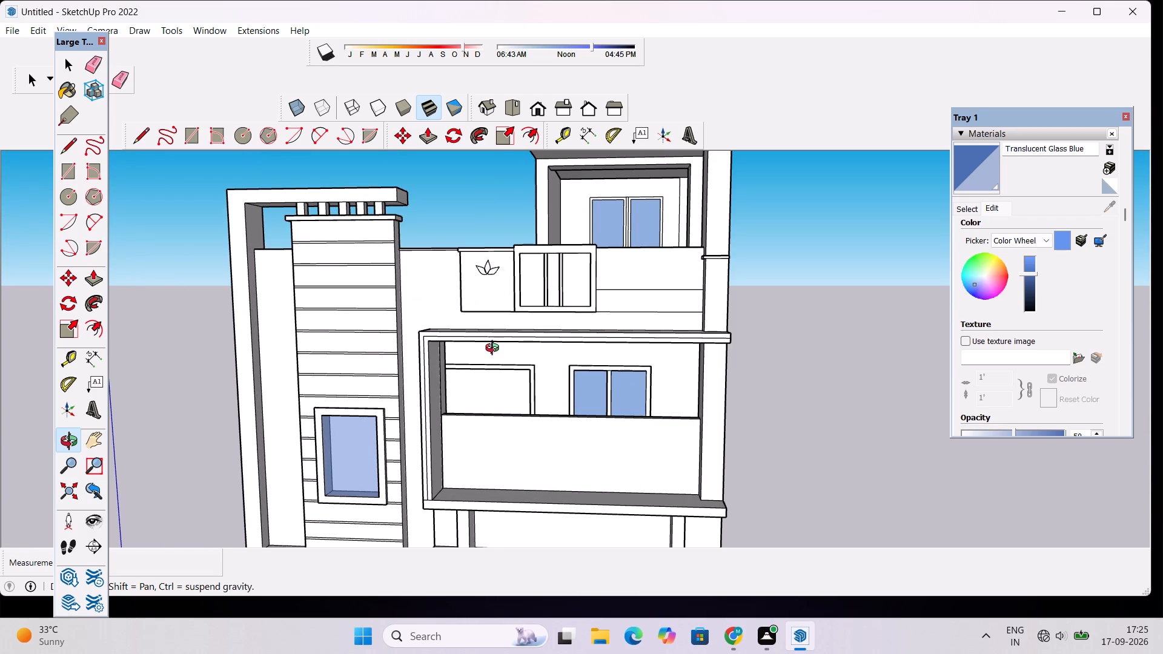
pyautogui.scroll(-6, 506, 331)
pyautogui.click(471, 398)
pyautogui.keyDown('shift'); pyautogui.moveTo(467, 398); pyautogui.dragTo(459, 325); pyautogui.keyUp('shift')
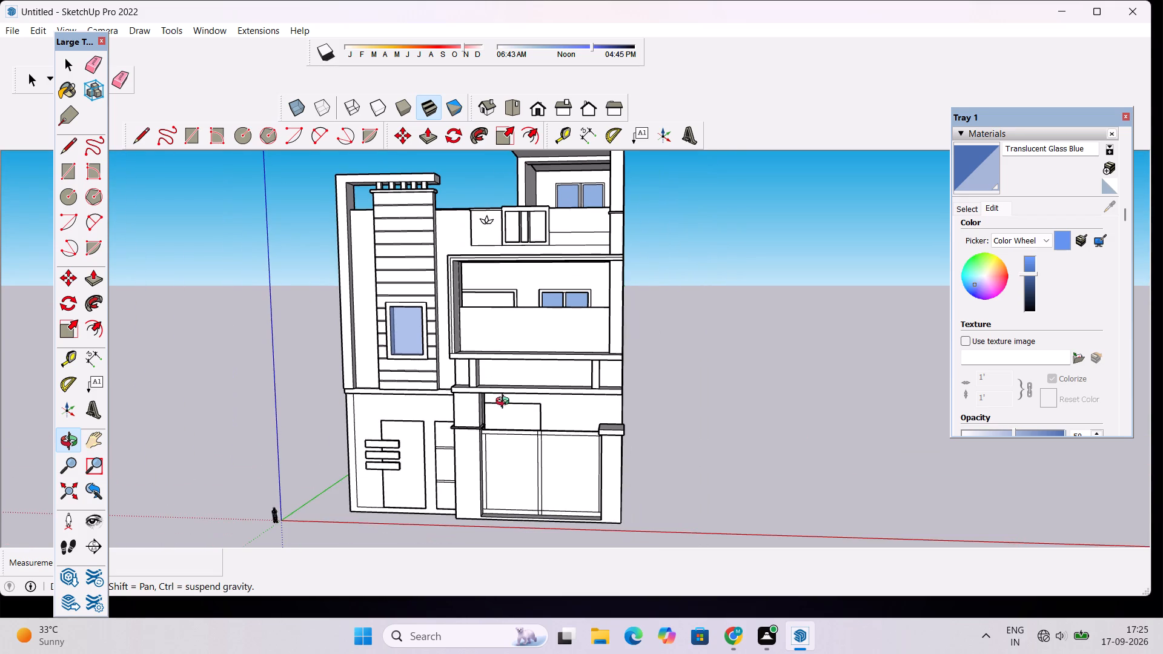
pyautogui.click(528, 415)
pyautogui.click(966, 211)
pyautogui.click(1088, 226)
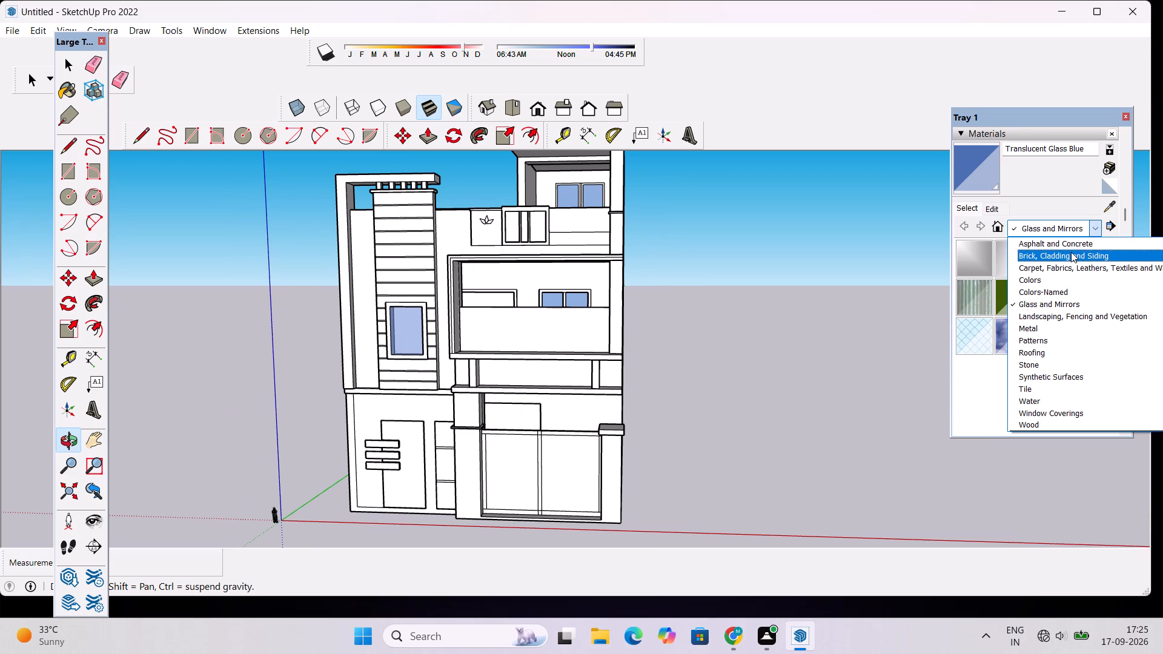
pyautogui.click(1065, 253)
pyautogui.scroll(-2, 1012, 275)
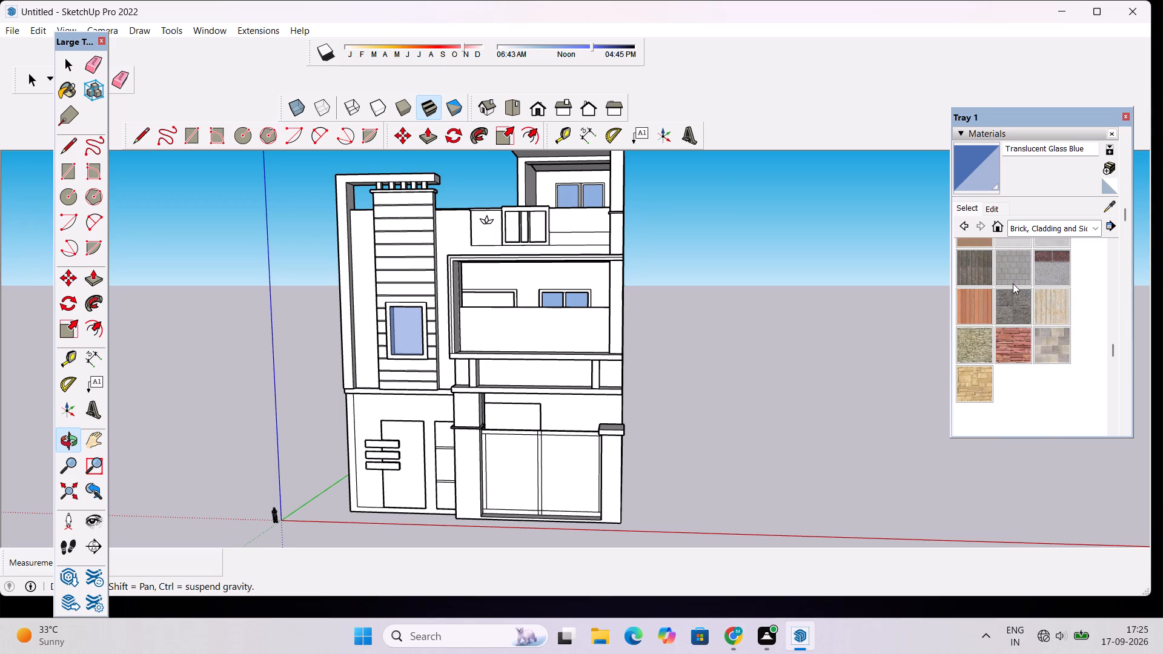
pyautogui.scroll(1, 1013, 285)
pyautogui.scroll(-1, 1027, 302)
pyautogui.scroll(2, 999, 323)
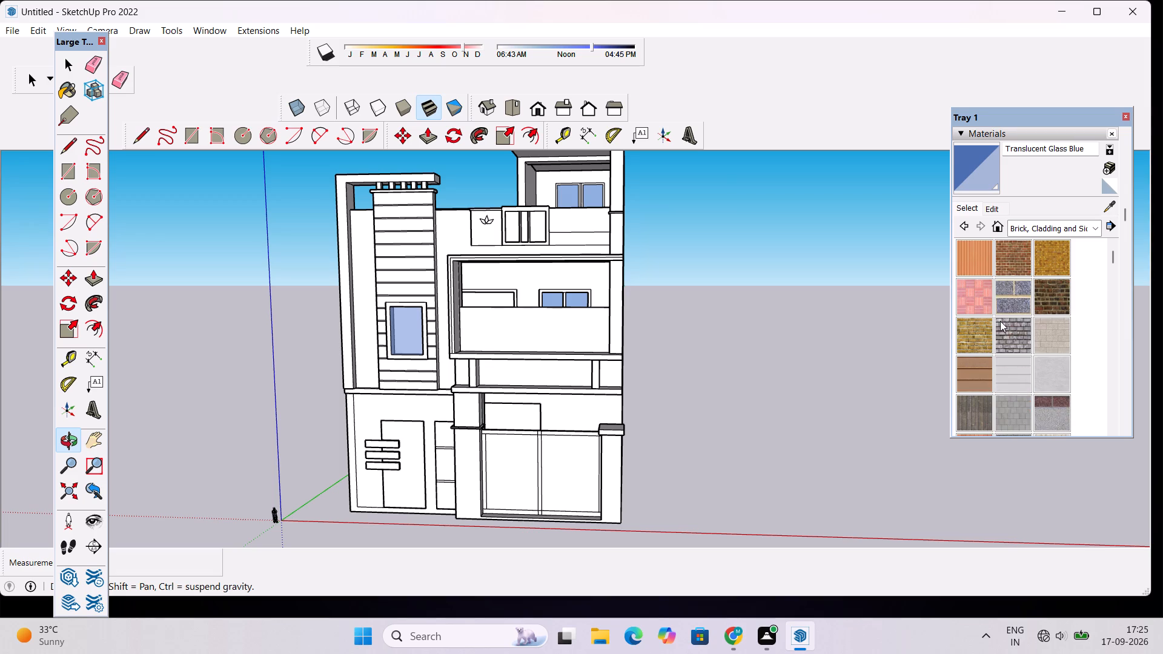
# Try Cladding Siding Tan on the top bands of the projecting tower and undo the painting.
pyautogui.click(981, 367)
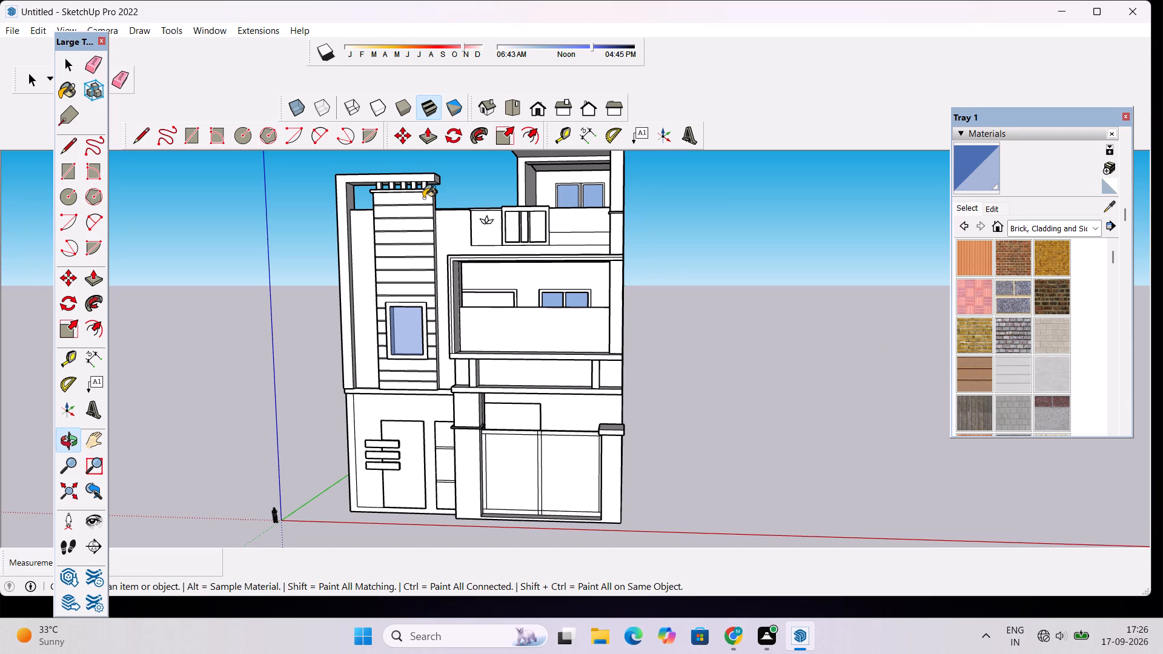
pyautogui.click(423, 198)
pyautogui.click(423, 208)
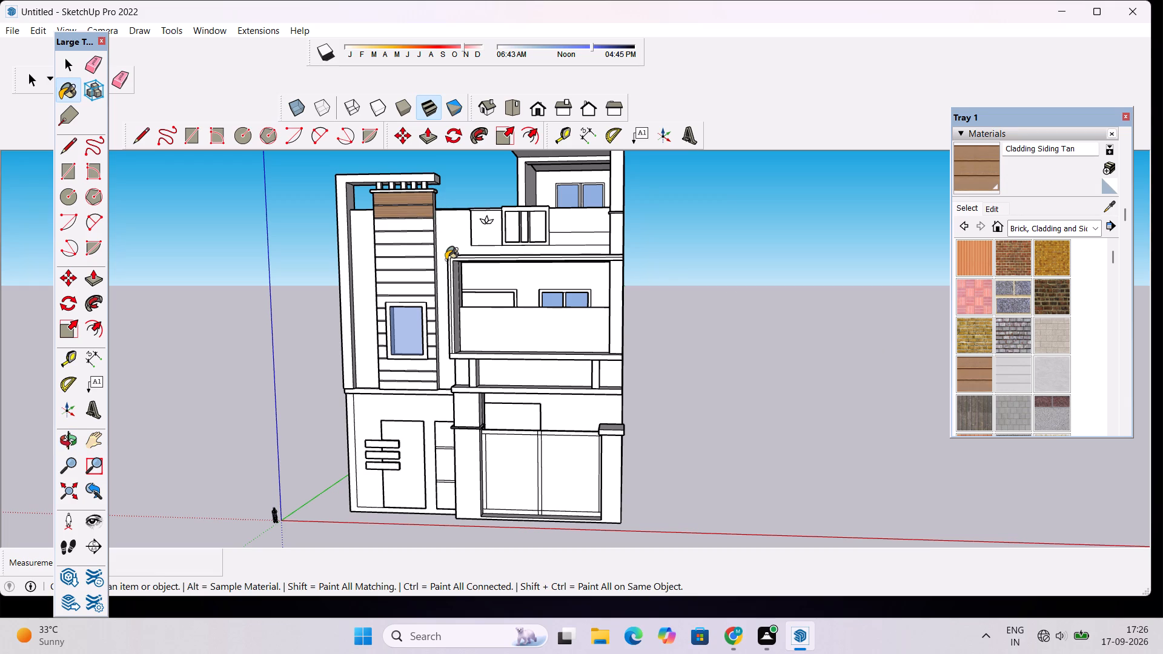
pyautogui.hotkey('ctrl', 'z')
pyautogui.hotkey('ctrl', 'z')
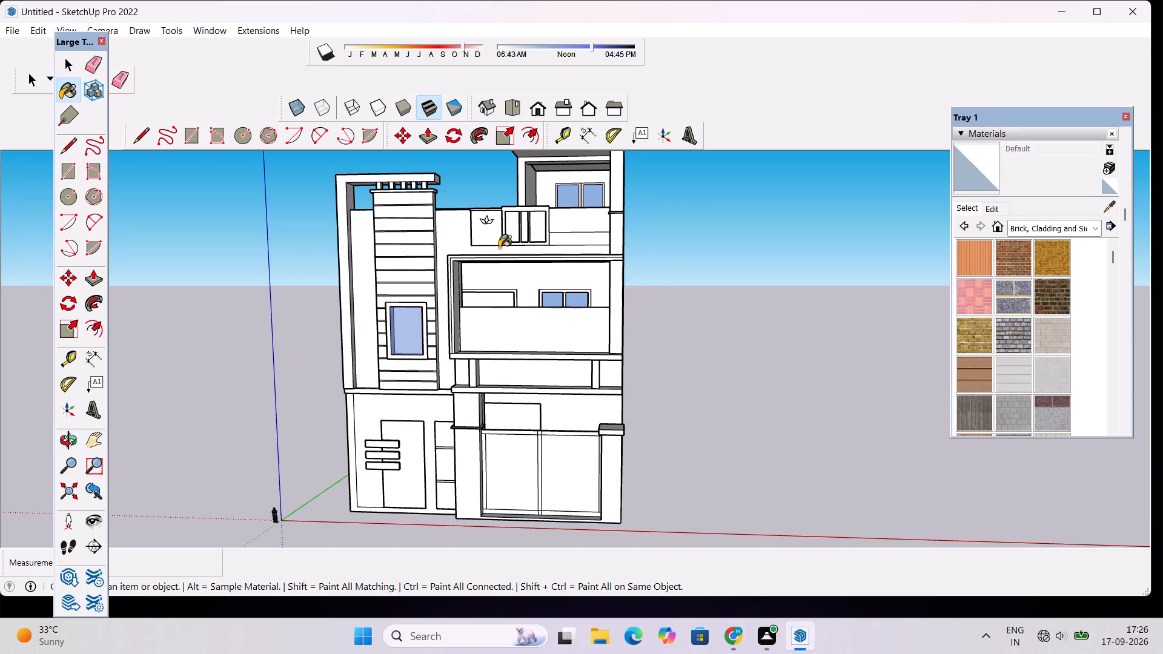
# Paint the tower's front bands from the top down to above its window with Brick Basket.
pyautogui.scroll(-1, 499, 246)
pyautogui.click(976, 302)
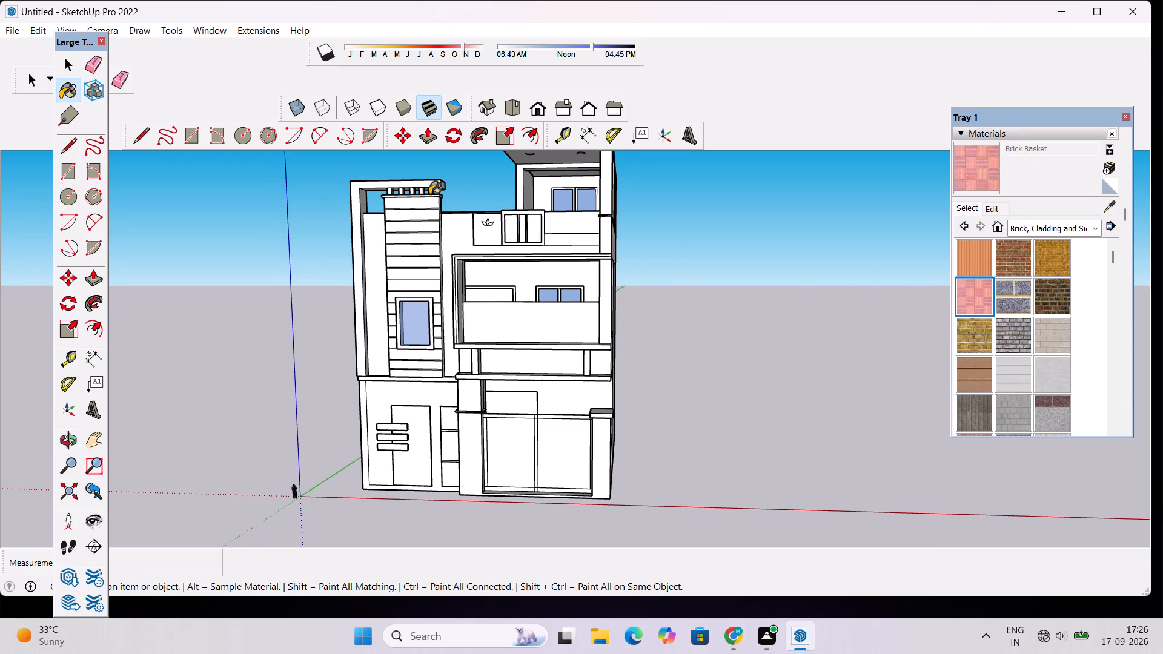
pyautogui.click(421, 202)
pyautogui.click(426, 211)
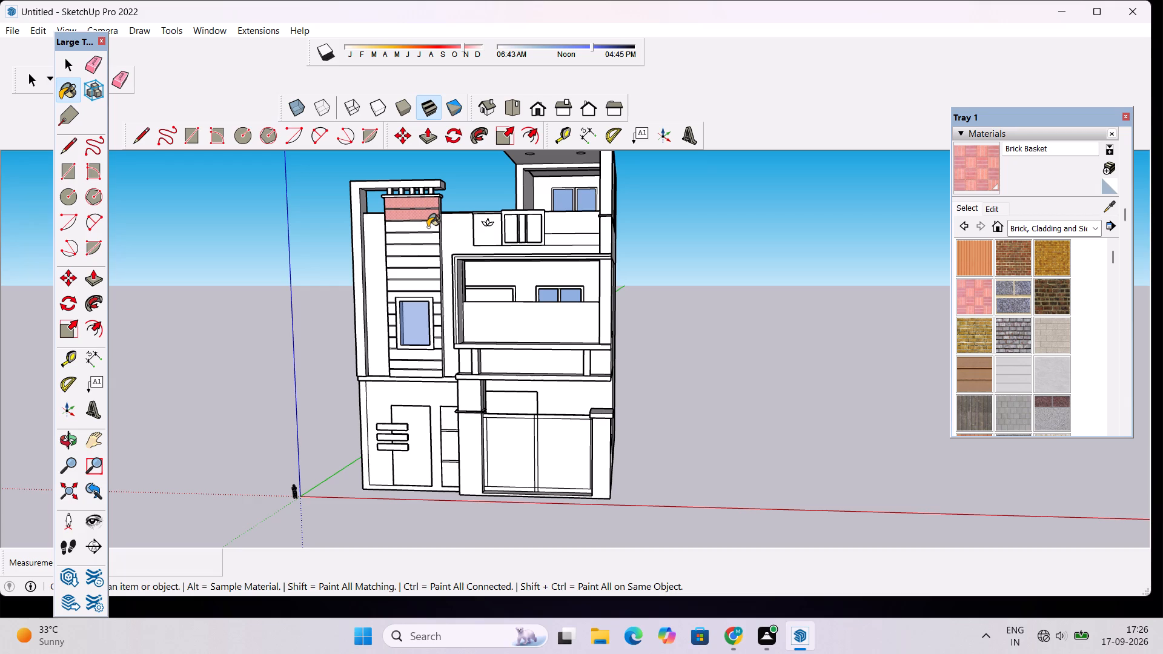
pyautogui.click(428, 227)
pyautogui.click(428, 234)
pyautogui.click(431, 250)
pyautogui.click(431, 260)
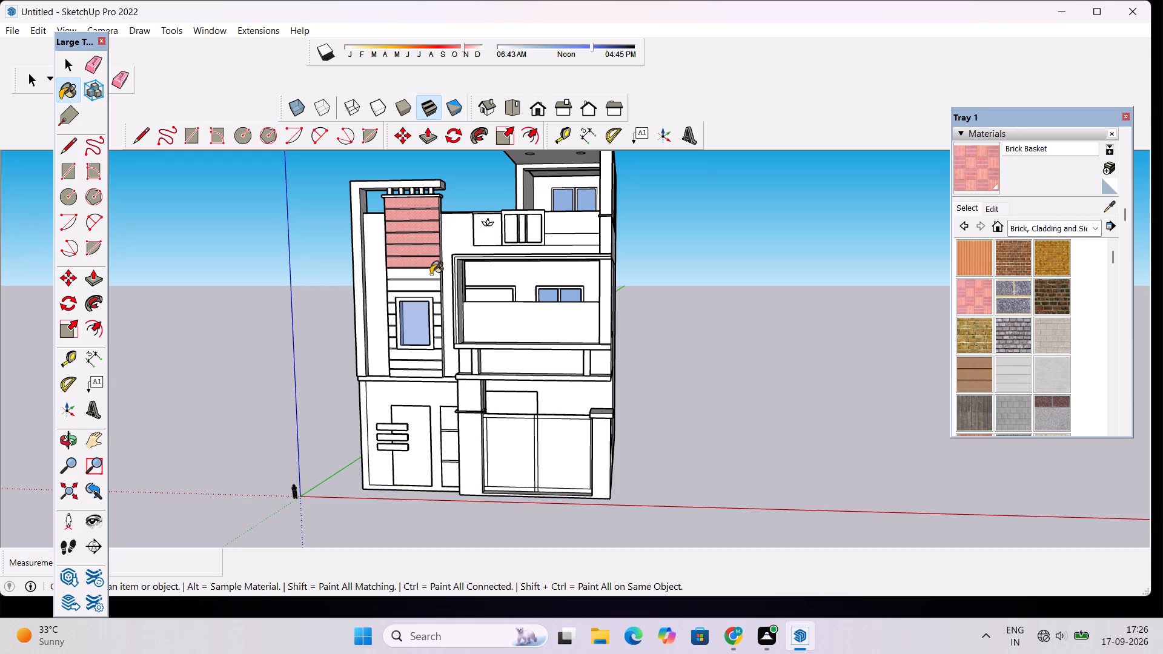
pyautogui.click(431, 276)
pyautogui.click(431, 288)
pyautogui.click(432, 299)
# Paint the remaining front bands around, beside and below the tower window with Brick Basket.
pyautogui.scroll(6, 436, 298)
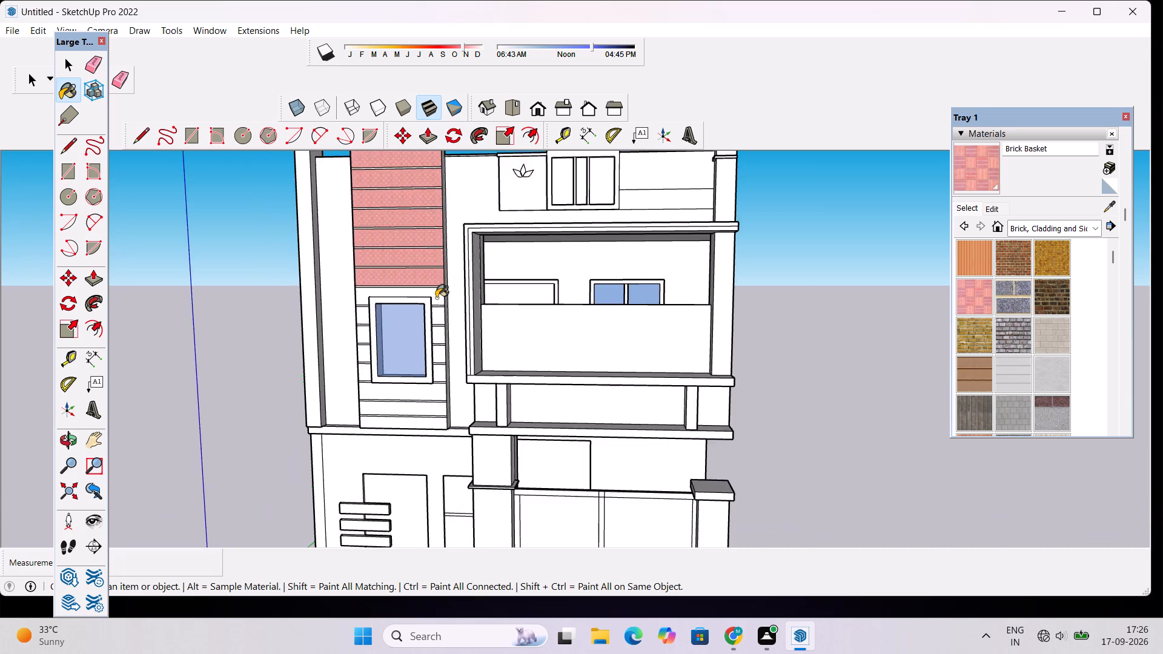
pyautogui.scroll(9, 436, 298)
pyautogui.click(454, 289)
pyautogui.click(454, 348)
pyautogui.click(457, 404)
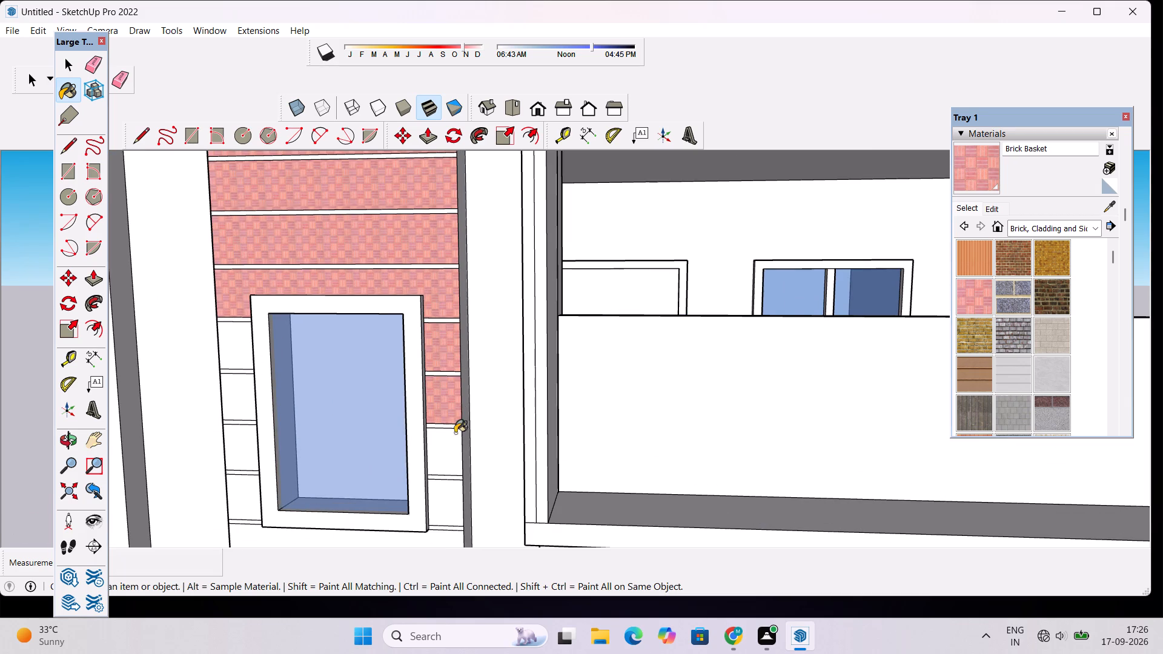
pyautogui.click(452, 446)
pyautogui.click(237, 347)
pyautogui.click(239, 403)
pyautogui.click(245, 437)
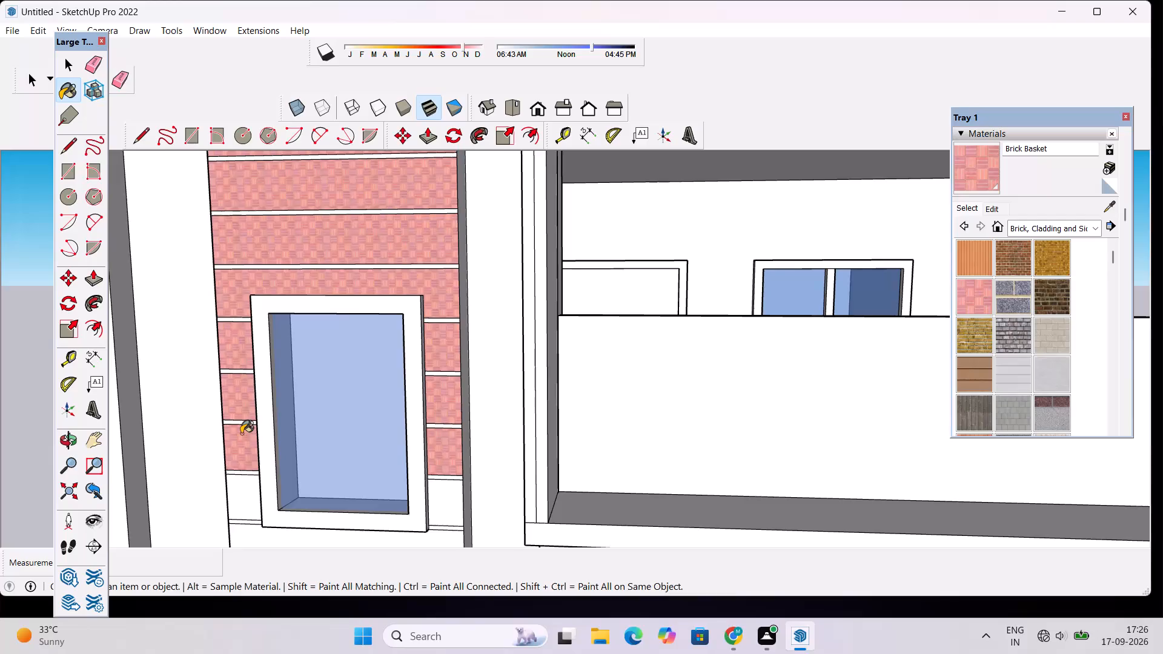
pyautogui.scroll(-5, 339, 322)
pyautogui.click(413, 443)
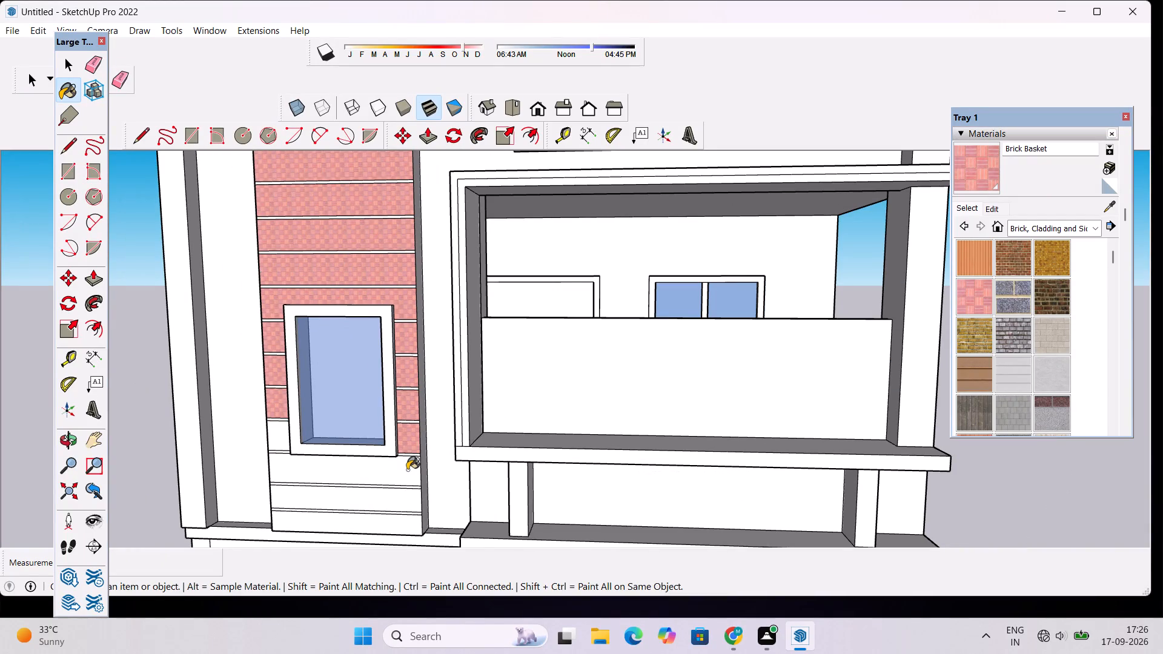
pyautogui.click(407, 470)
pyautogui.click(279, 432)
pyautogui.click(307, 496)
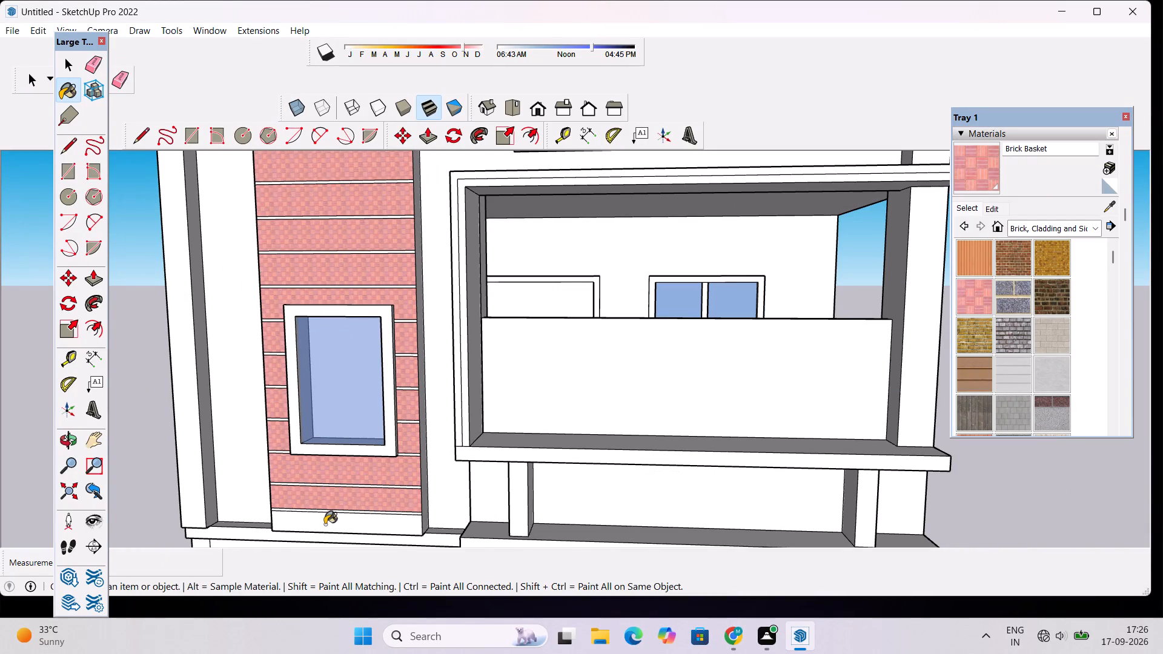
pyautogui.click(326, 522)
# Paint both narrow side faces of the tower with Brick Basket.
pyautogui.scroll(10, 451, 490)
pyautogui.click(378, 426)
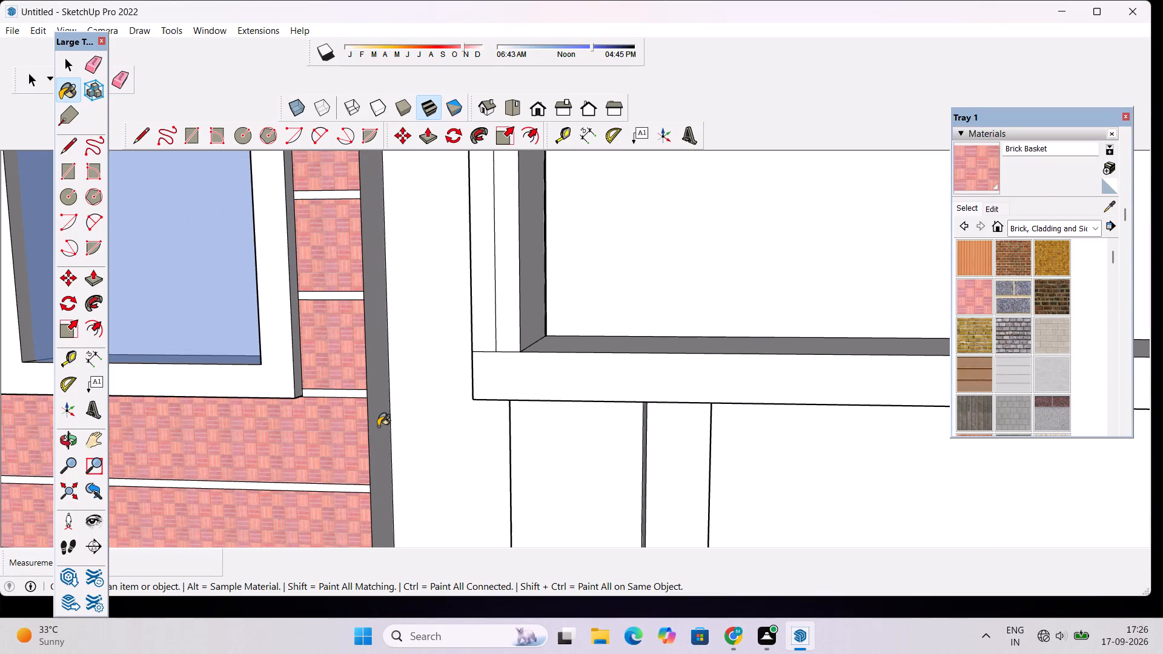
pyautogui.scroll(-14, 509, 354)
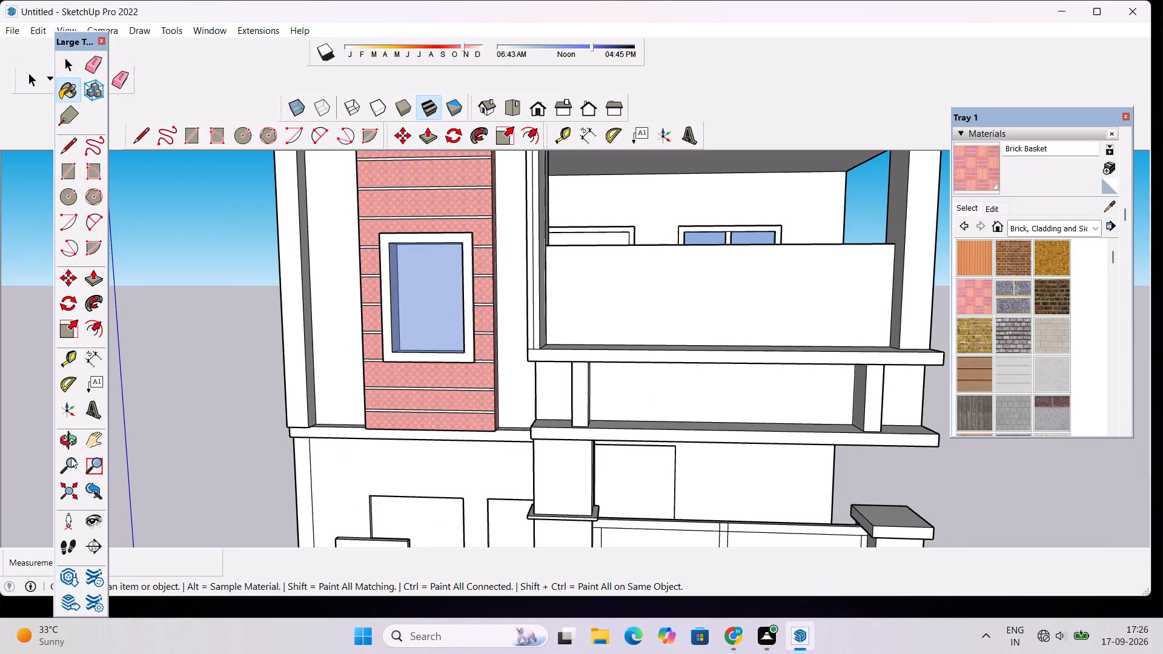
pyautogui.click(74, 439)
pyautogui.moveTo(378, 389); pyautogui.dragTo(575, 411)
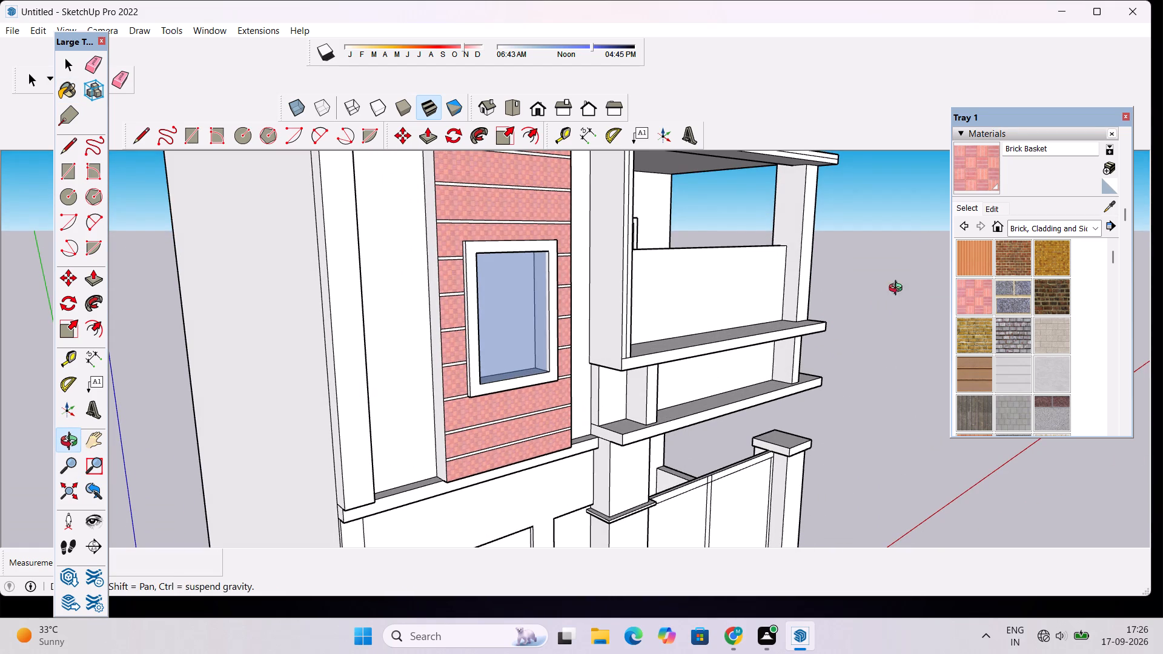
pyautogui.click(991, 163)
pyautogui.click(432, 256)
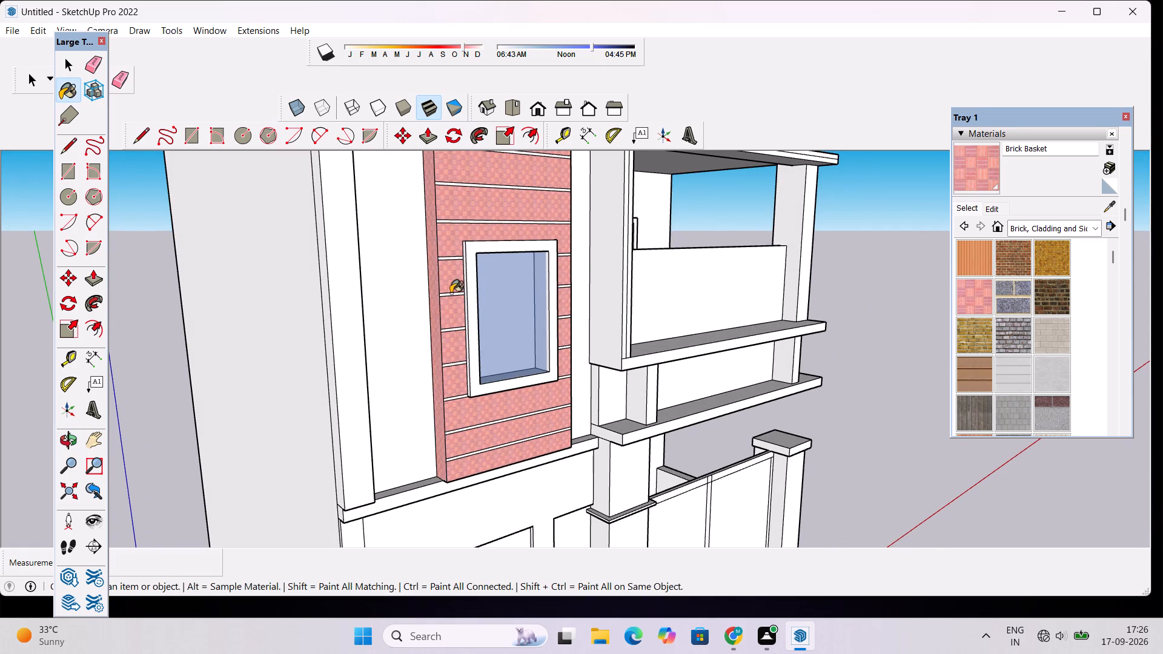
# Examine the brick-clad tower and facade from a distance, from the front and from above the roof parapet.
pyautogui.scroll(-19, 451, 294)
pyautogui.scroll(3, 50, 371)
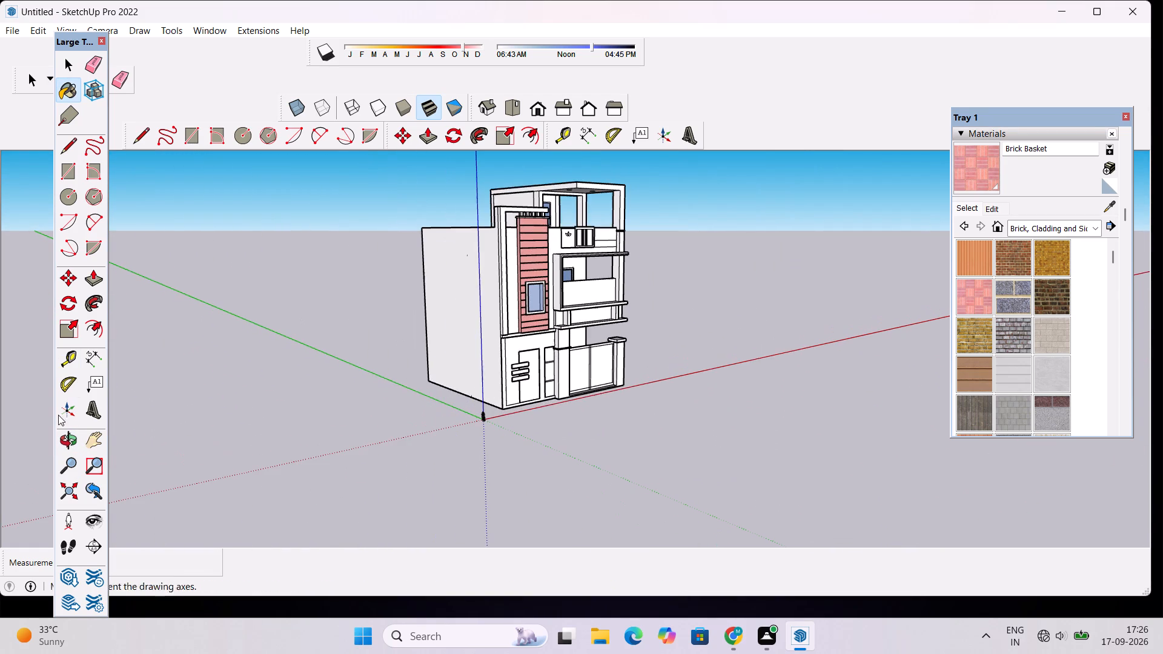
pyautogui.click(62, 440)
pyautogui.moveTo(585, 332); pyautogui.dragTo(515, 316)
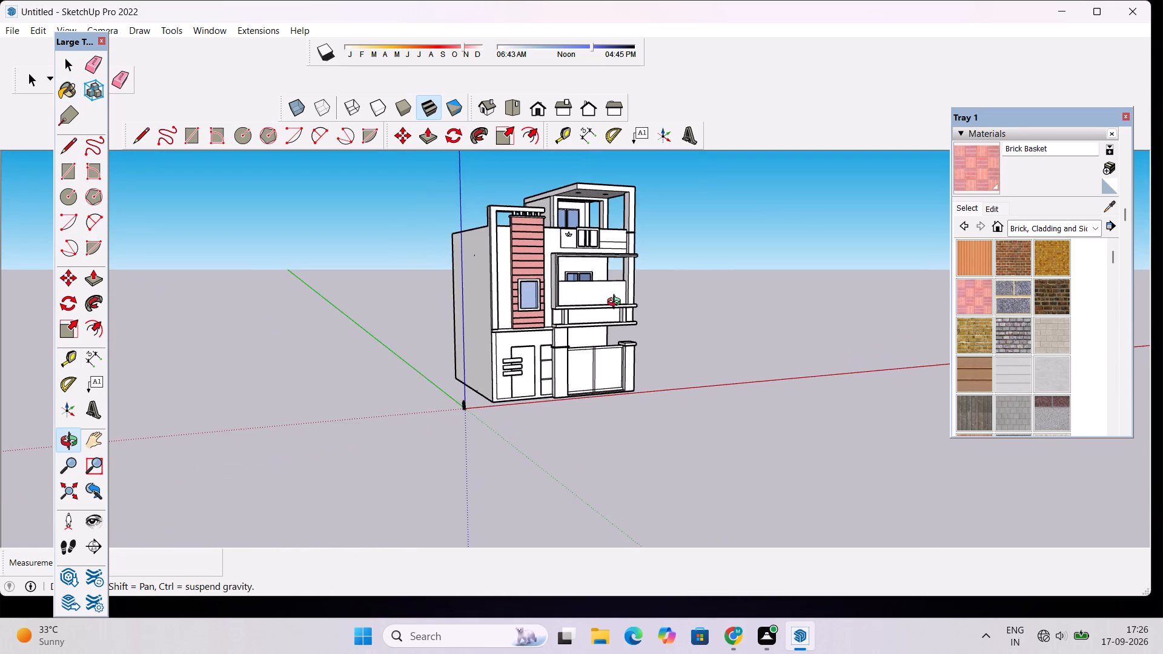
pyautogui.moveTo(617, 303); pyautogui.dragTo(511, 349)
pyautogui.scroll(4, 498, 355)
pyautogui.moveTo(565, 352); pyautogui.dragTo(535, 365)
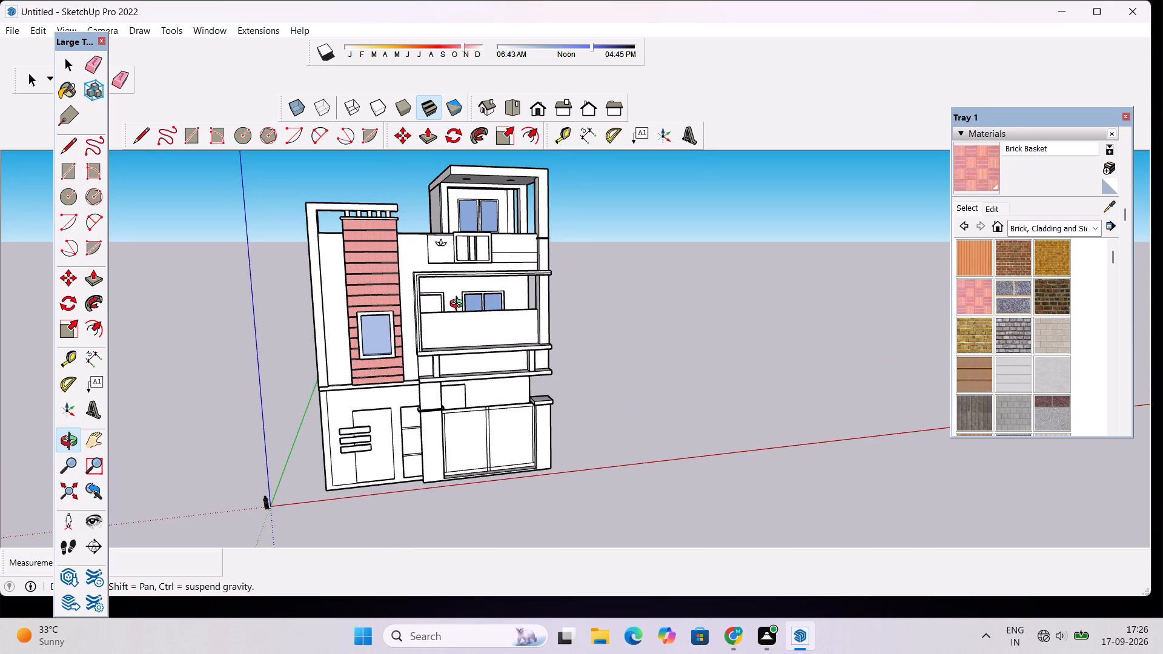
pyautogui.scroll(2, 459, 305)
pyautogui.keyDown('shift'); pyautogui.moveTo(478, 280); pyautogui.dragTo(492, 334); pyautogui.keyUp('shift')
pyautogui.scroll(4, 492, 334)
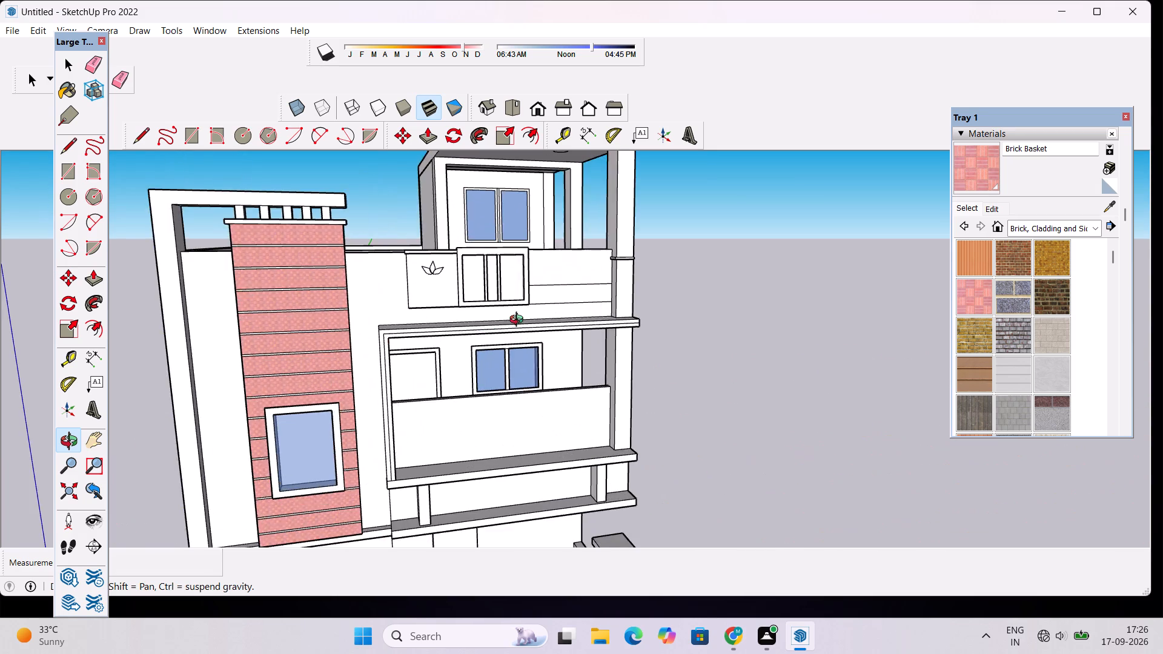
pyautogui.moveTo(519, 321); pyautogui.dragTo(296, 311)
pyautogui.scroll(3, 414, 231)
pyautogui.moveTo(416, 231); pyautogui.dragTo(427, 341)
pyautogui.scroll(4, 337, 243)
pyautogui.moveTo(337, 243); pyautogui.dragTo(610, 217)
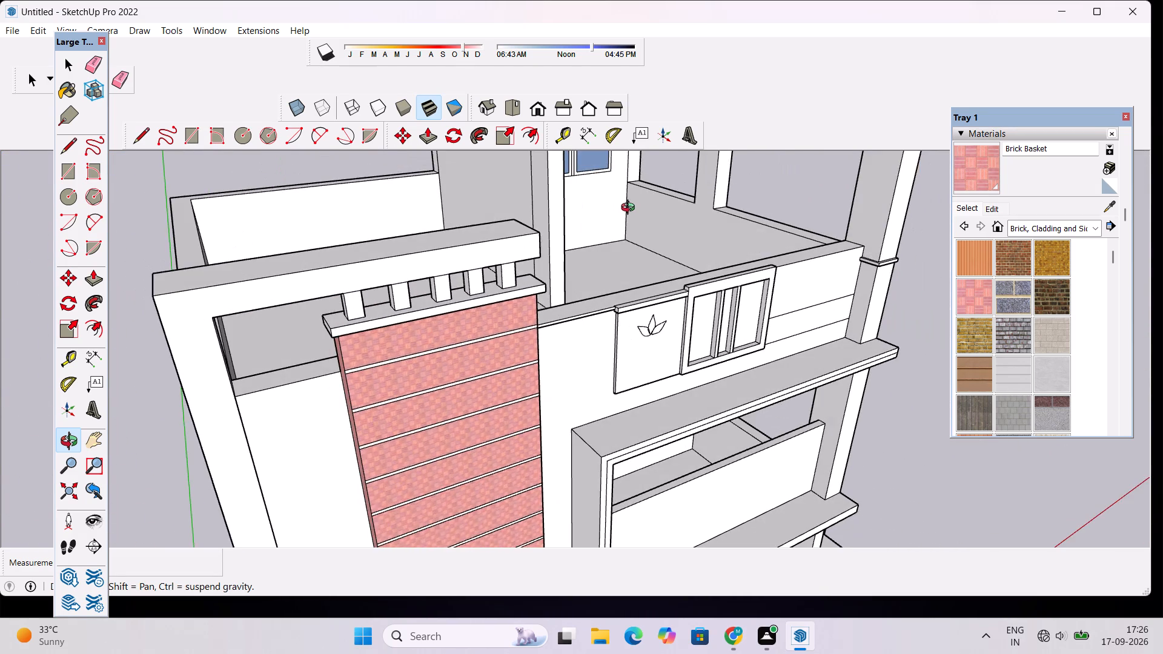
# Paint the tower's rear face above the roof and the top and end of its cap slab with Brick Basket.
pyautogui.scroll(-5, 627, 213)
pyautogui.moveTo(437, 302); pyautogui.dragTo(806, 312)
pyautogui.scroll(4, 652, 263)
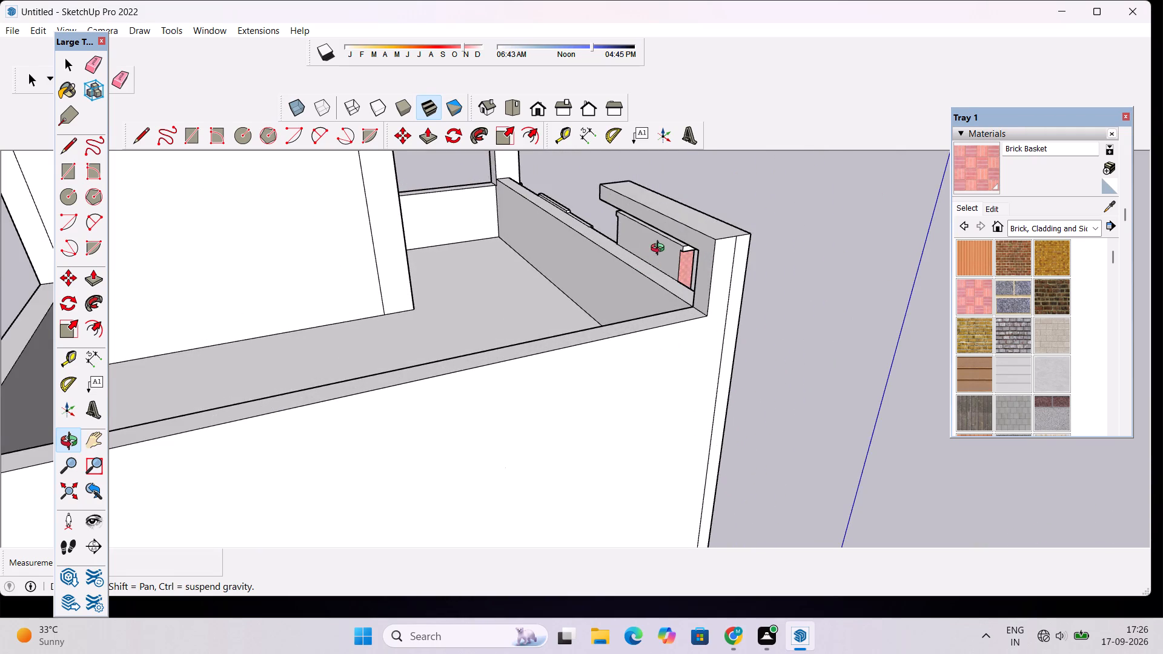
pyautogui.keyDown('shift'); pyautogui.moveTo(660, 249); pyautogui.dragTo(596, 300); pyautogui.keyUp('shift')
pyautogui.scroll(3, 593, 300)
pyautogui.moveTo(579, 300); pyautogui.dragTo(652, 256)
pyautogui.scroll(3, 654, 254)
pyautogui.keyDown('shift'); pyautogui.moveTo(654, 257); pyautogui.dragTo(572, 327); pyautogui.keyUp('shift')
pyautogui.click(975, 175)
pyautogui.click(602, 334)
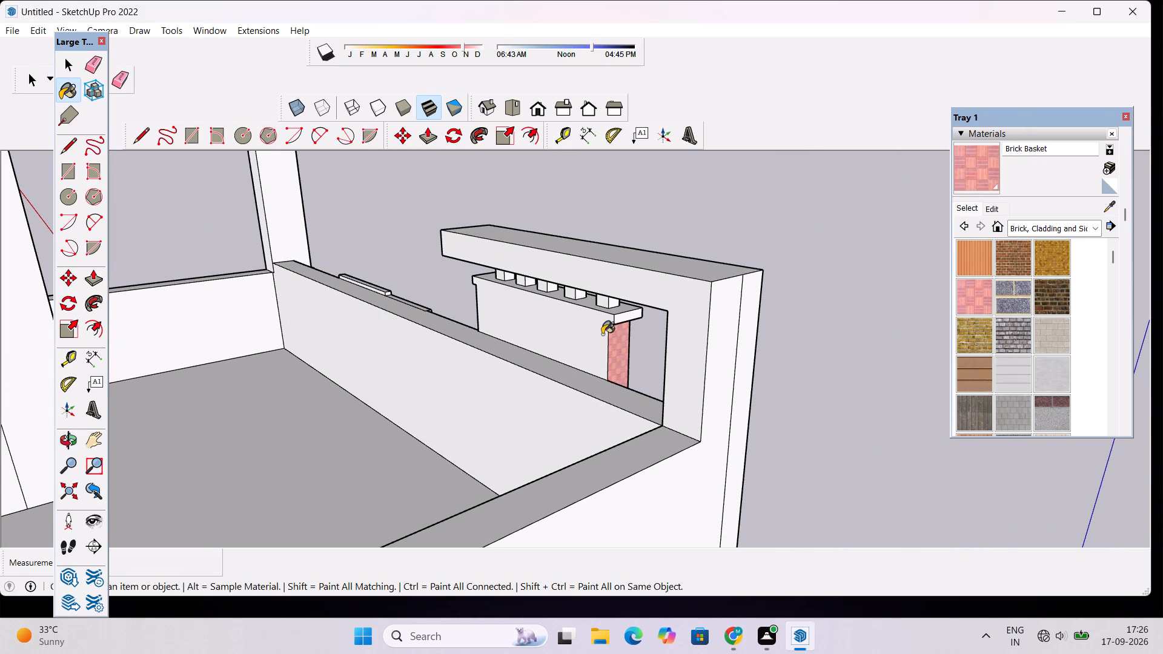
pyautogui.scroll(11, 619, 311)
pyautogui.click(619, 306)
pyautogui.click(622, 326)
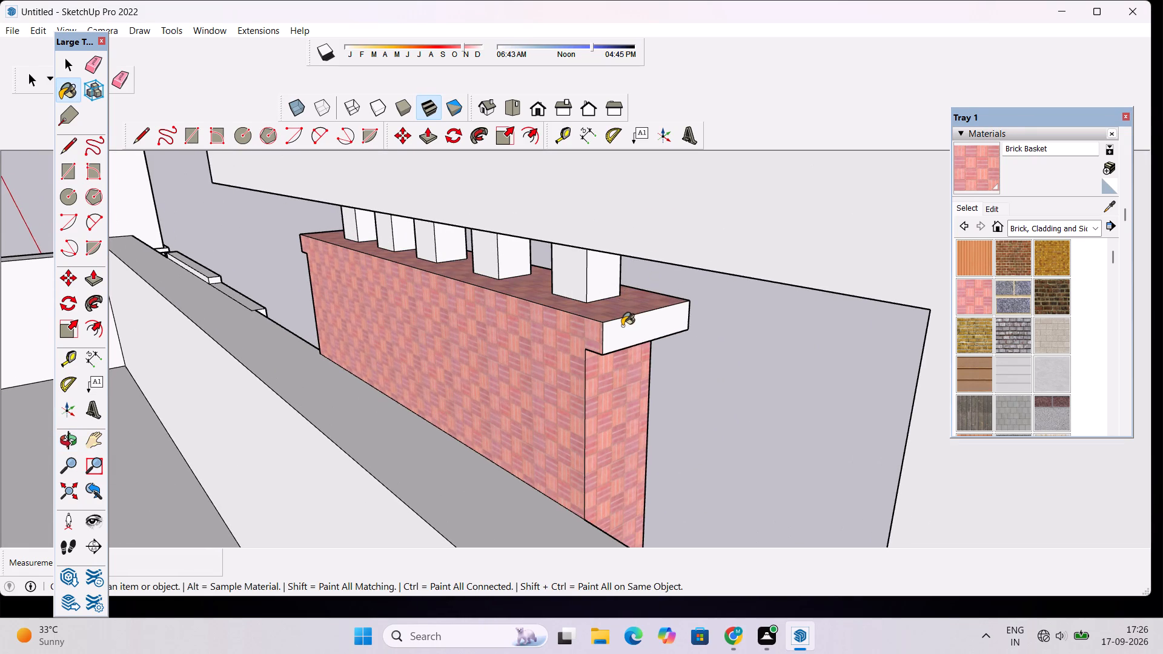
# Paint the front edge of the tower's cap slab with Brick Basket.
pyautogui.click(64, 442)
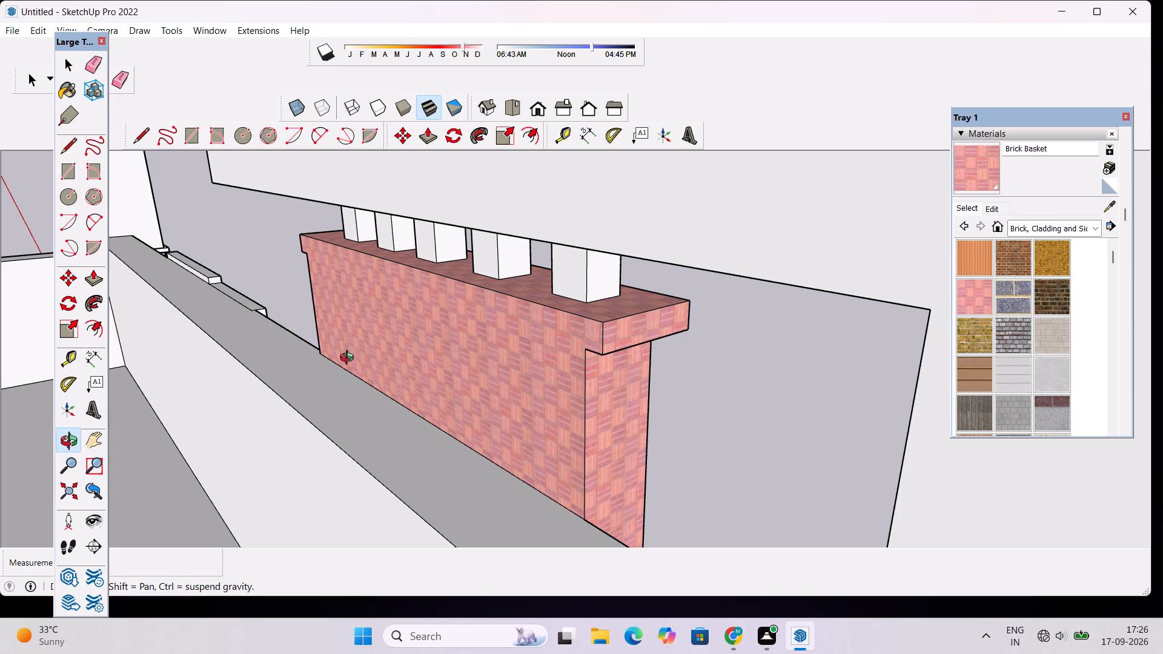
pyautogui.moveTo(703, 311); pyautogui.dragTo(482, 286)
pyautogui.scroll(-4, 478, 285)
pyautogui.moveTo(561, 316); pyautogui.dragTo(396, 296)
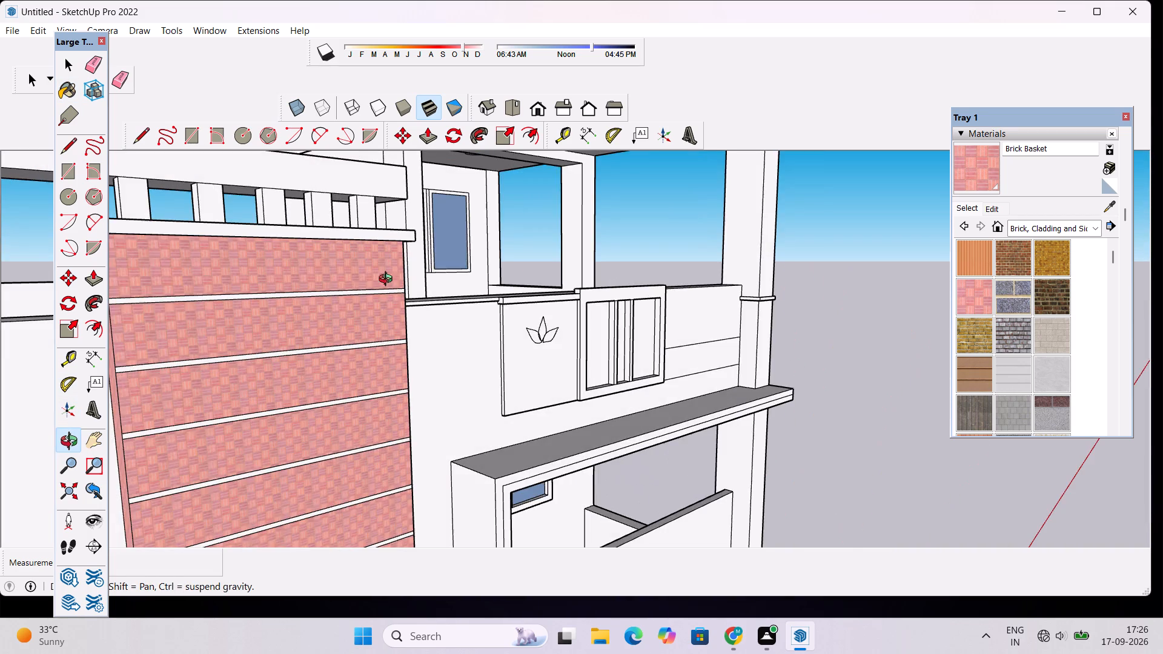
pyautogui.keyDown('shift'); pyautogui.moveTo(388, 277); pyautogui.dragTo(520, 271); pyautogui.keyUp('shift')
pyautogui.moveTo(600, 323); pyautogui.dragTo(471, 334)
pyautogui.keyDown('shift'); pyautogui.moveTo(437, 288); pyautogui.dragTo(608, 298); pyautogui.keyUp('shift')
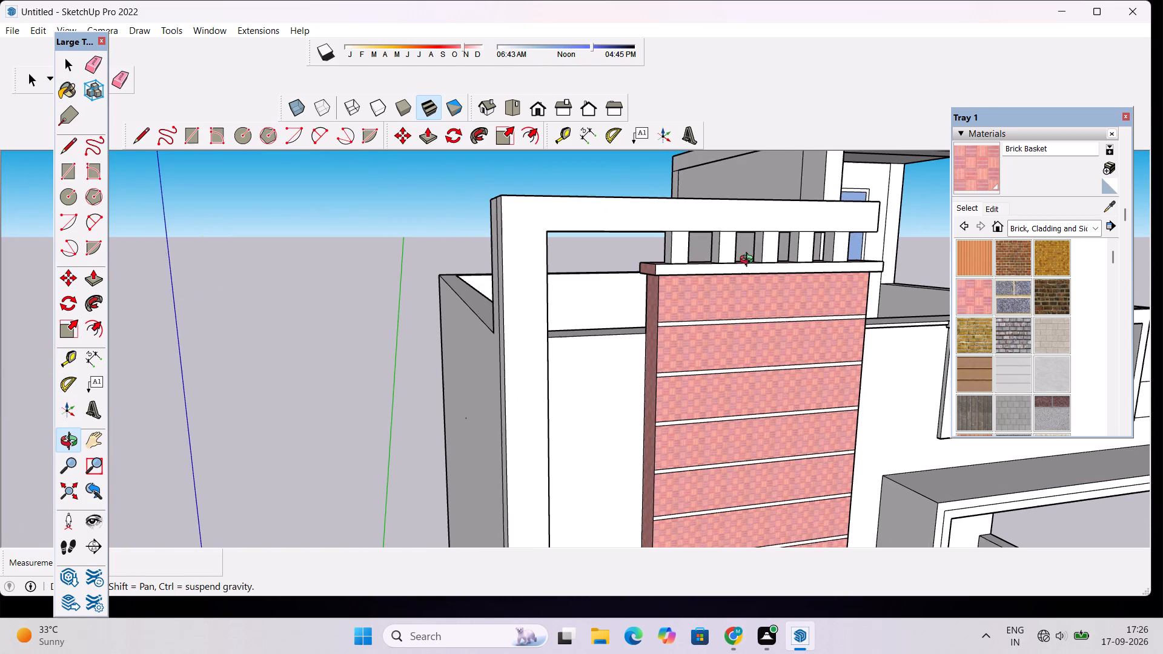
pyautogui.click(992, 179)
pyautogui.scroll(4, 818, 266)
pyautogui.click(818, 266)
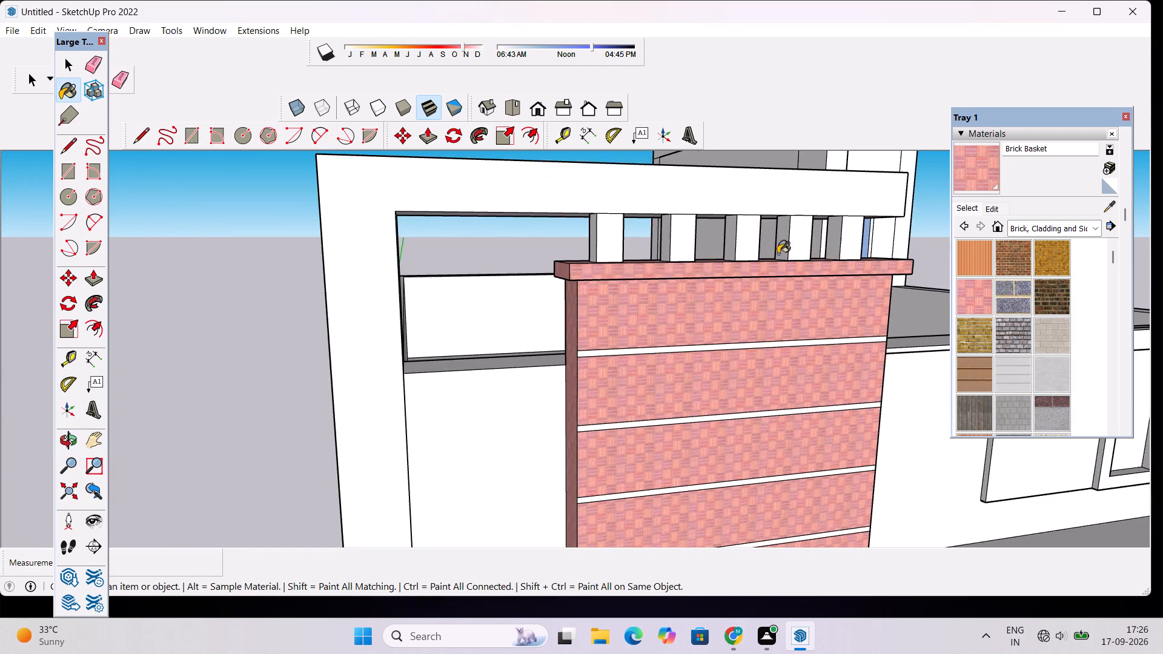
pyautogui.scroll(-10, 571, 233)
pyautogui.click(69, 437)
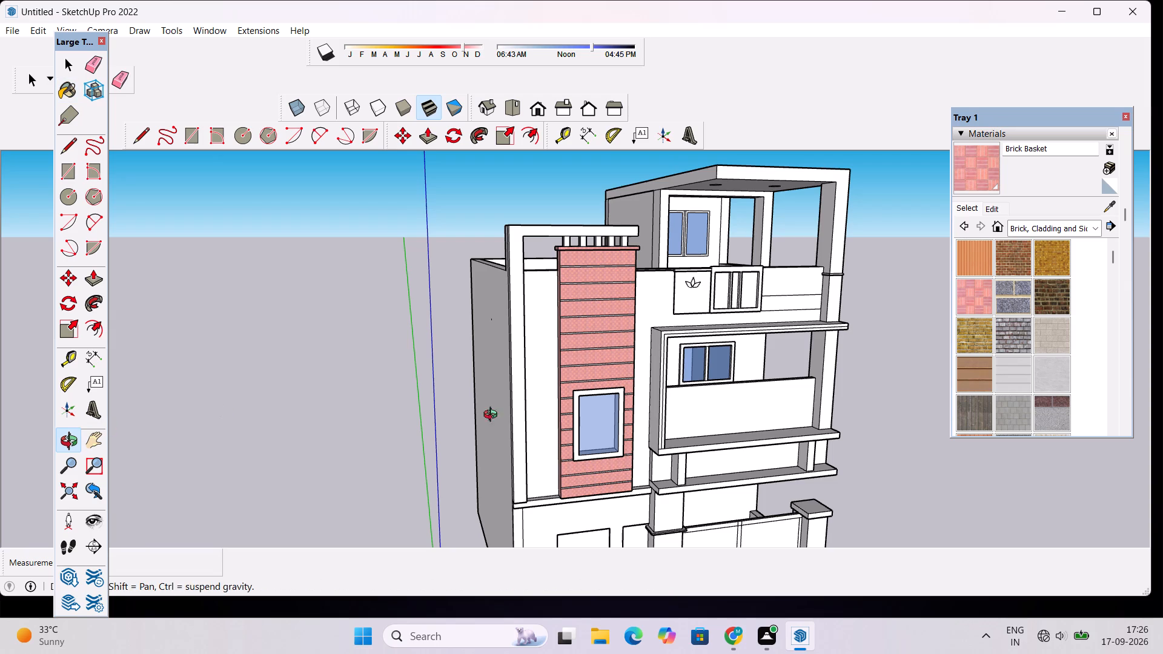
# Examine the brick-clad tower, balconies and gate of the facade from the front, at close range and from a distance.
pyautogui.keyDown('shift'); pyautogui.moveTo(678, 401); pyautogui.dragTo(590, 389); pyautogui.keyUp('shift')
pyautogui.scroll(3, 545, 383)
pyautogui.keyDown('shift'); pyautogui.moveTo(687, 369); pyautogui.dragTo(654, 363); pyautogui.keyUp('shift')
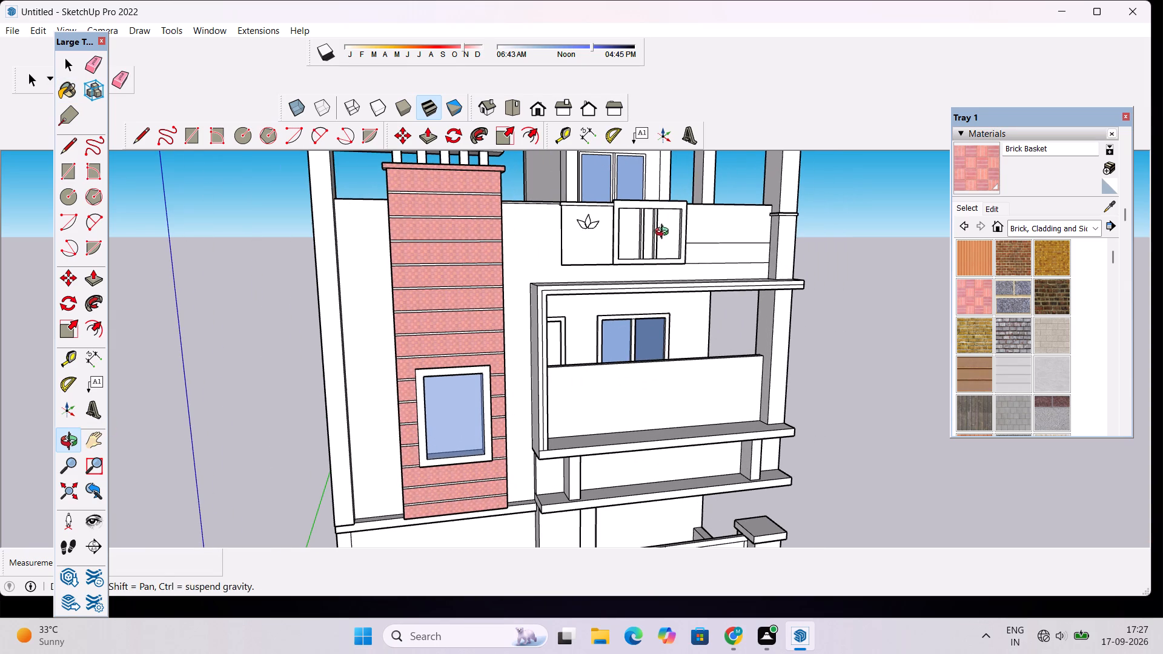
pyautogui.scroll(-2, 619, 252)
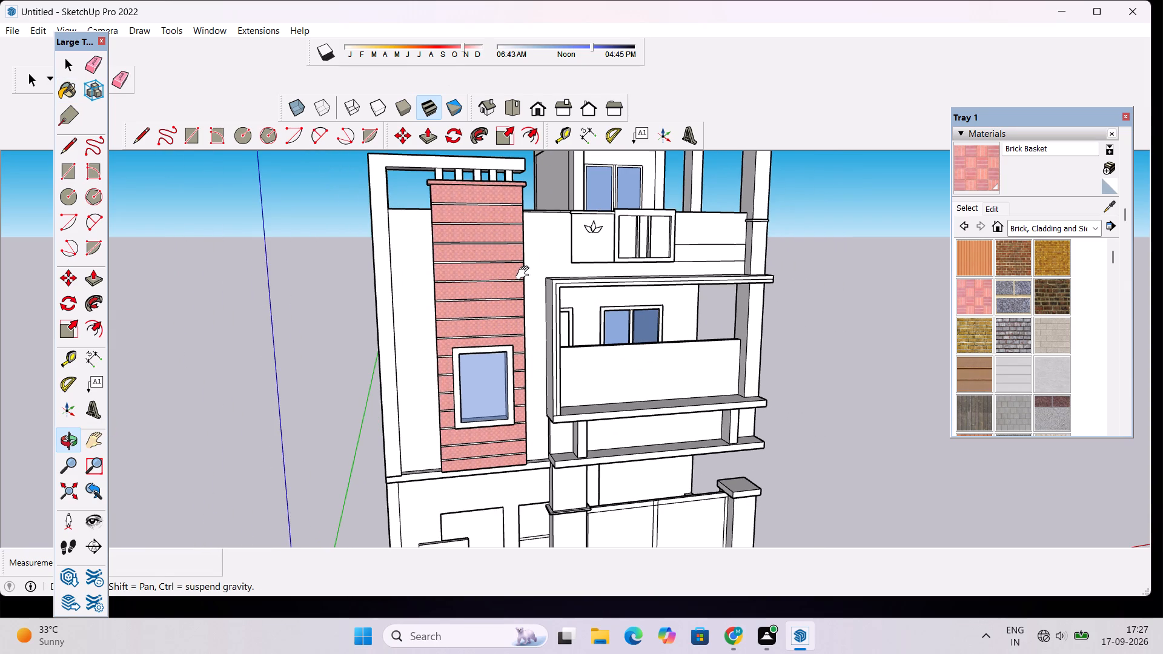
pyautogui.keyDown('shift'); pyautogui.moveTo(525, 273); pyautogui.dragTo(421, 275); pyautogui.keyUp('shift')
pyautogui.scroll(-4, 421, 275)
pyautogui.moveTo(534, 343); pyautogui.dragTo(477, 346)
pyautogui.scroll(3, 472, 339)
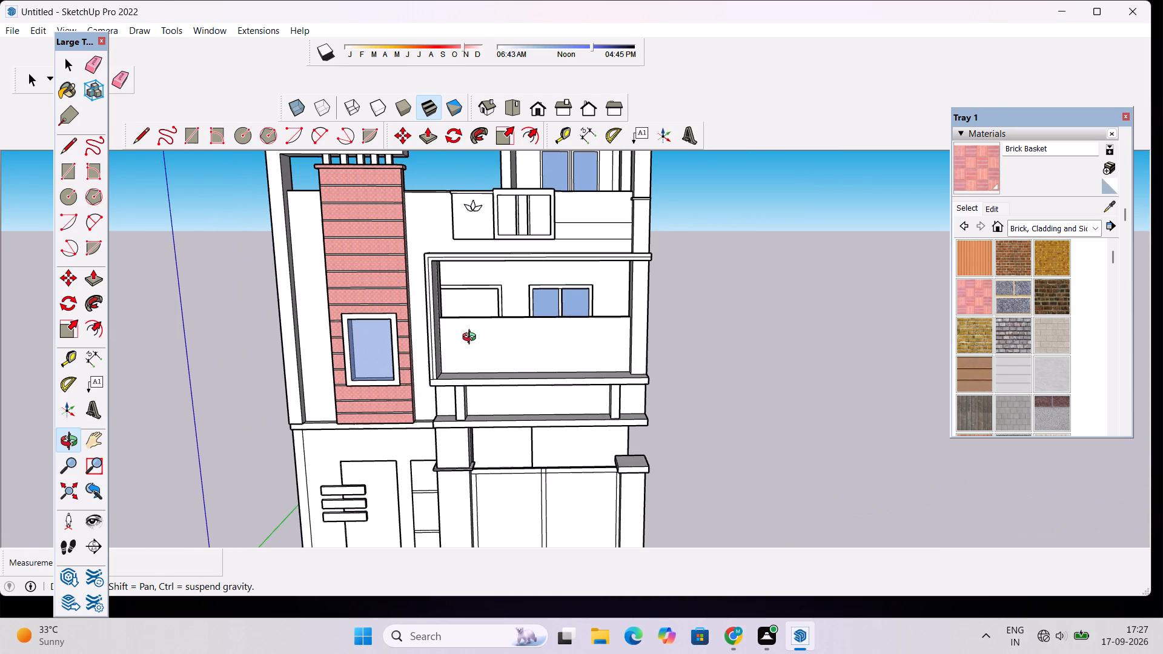
pyautogui.scroll(-4, 473, 337)
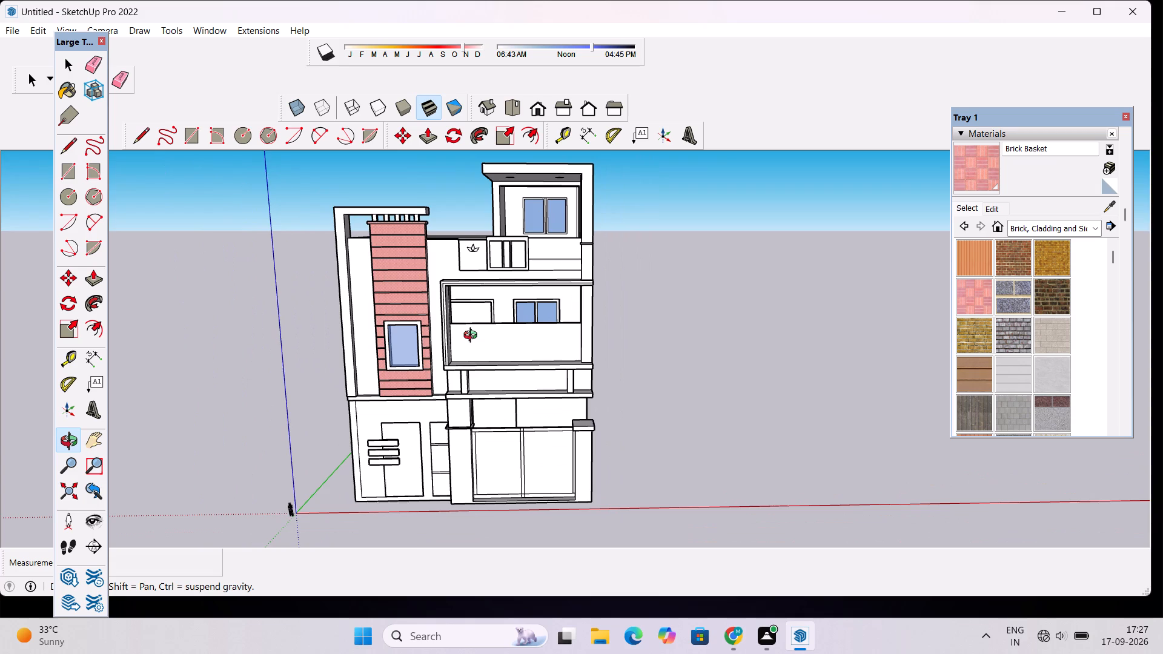
pyautogui.moveTo(474, 335); pyautogui.dragTo(477, 371)
pyautogui.scroll(3, 477, 371)
pyautogui.keyDown('shift'); pyautogui.moveTo(479, 371); pyautogui.dragTo(437, 337); pyautogui.keyUp('shift')
pyautogui.scroll(-3, 436, 336)
pyautogui.moveTo(422, 352); pyautogui.dragTo(421, 343)
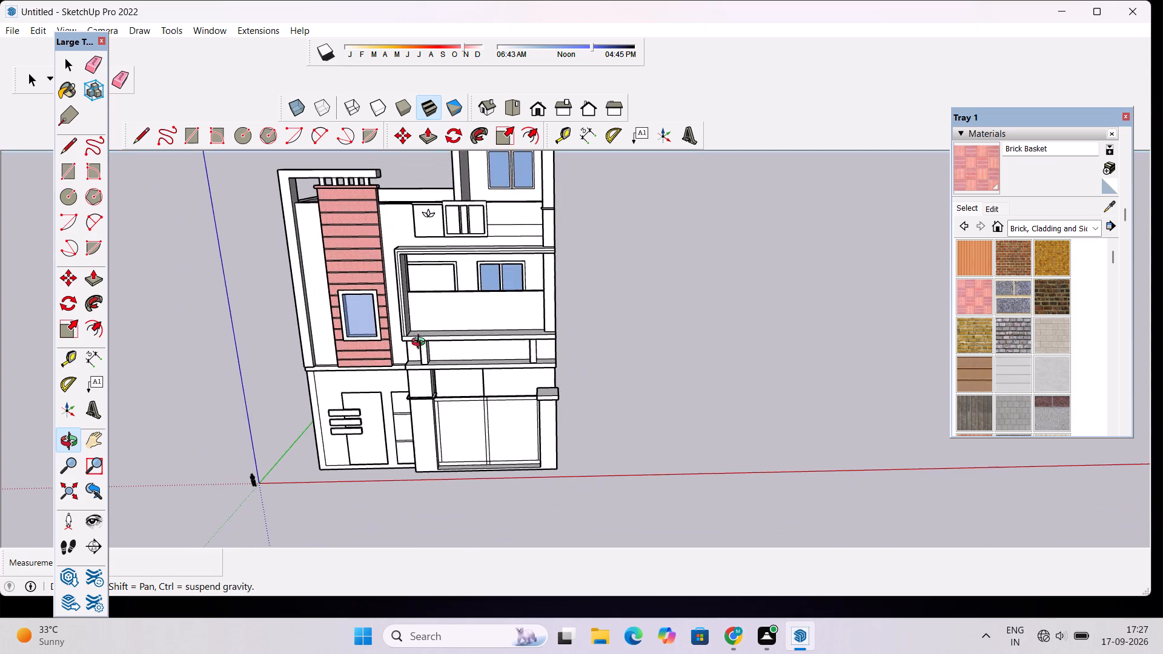
pyautogui.moveTo(421, 343); pyautogui.dragTo(421, 296)
pyautogui.scroll(-7, 431, 305)
pyautogui.moveTo(465, 365); pyautogui.dragTo(465, 400)
pyautogui.scroll(4, 484, 365)
pyautogui.moveTo(477, 381); pyautogui.dragTo(465, 342)
pyautogui.scroll(3, 463, 342)
pyautogui.keyDown('shift'); pyautogui.moveTo(470, 344); pyautogui.dragTo(453, 369); pyautogui.keyUp('shift')
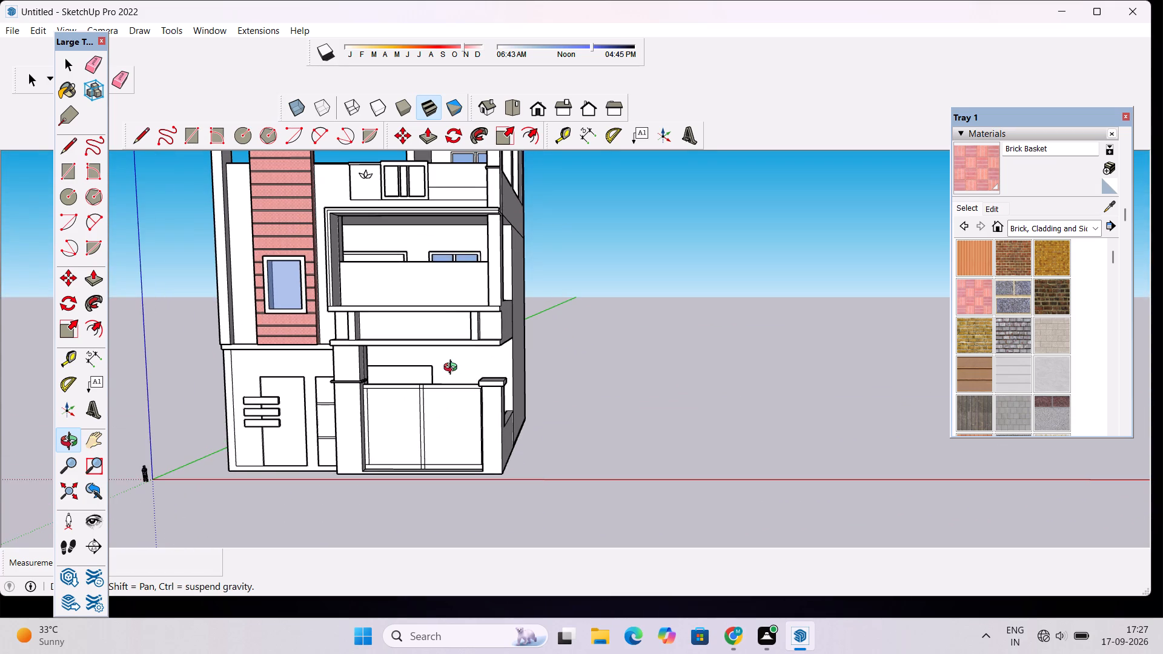
# Raise the top of the low side boundary wall behind the gate pillar to just below the pillar's cap with Push/Pull.
pyautogui.moveTo(606, 409); pyautogui.dragTo(401, 428)
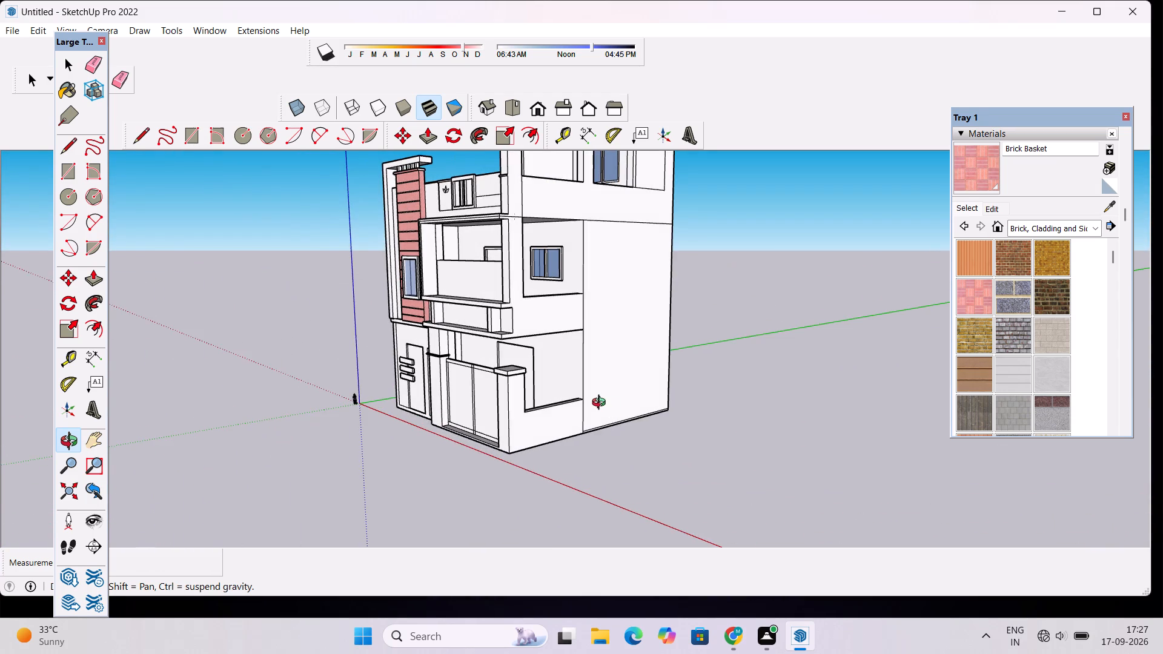
pyautogui.scroll(8, 600, 404)
pyautogui.moveTo(591, 407); pyautogui.dragTo(585, 421)
pyautogui.scroll(2, 558, 418)
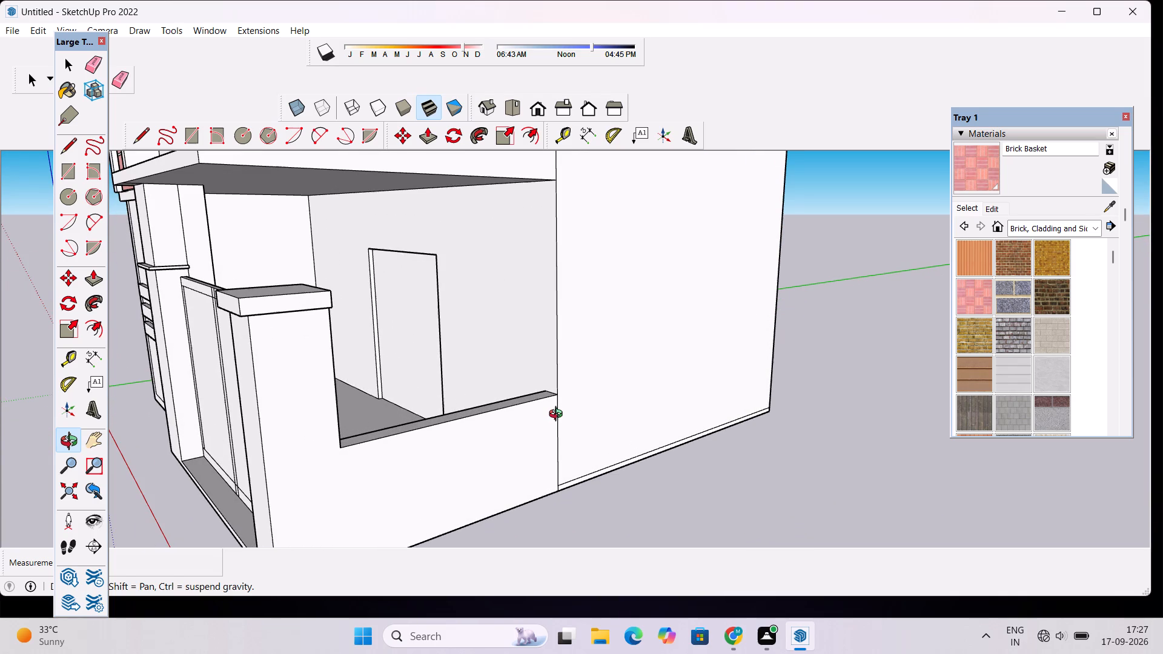
pyautogui.press('p')
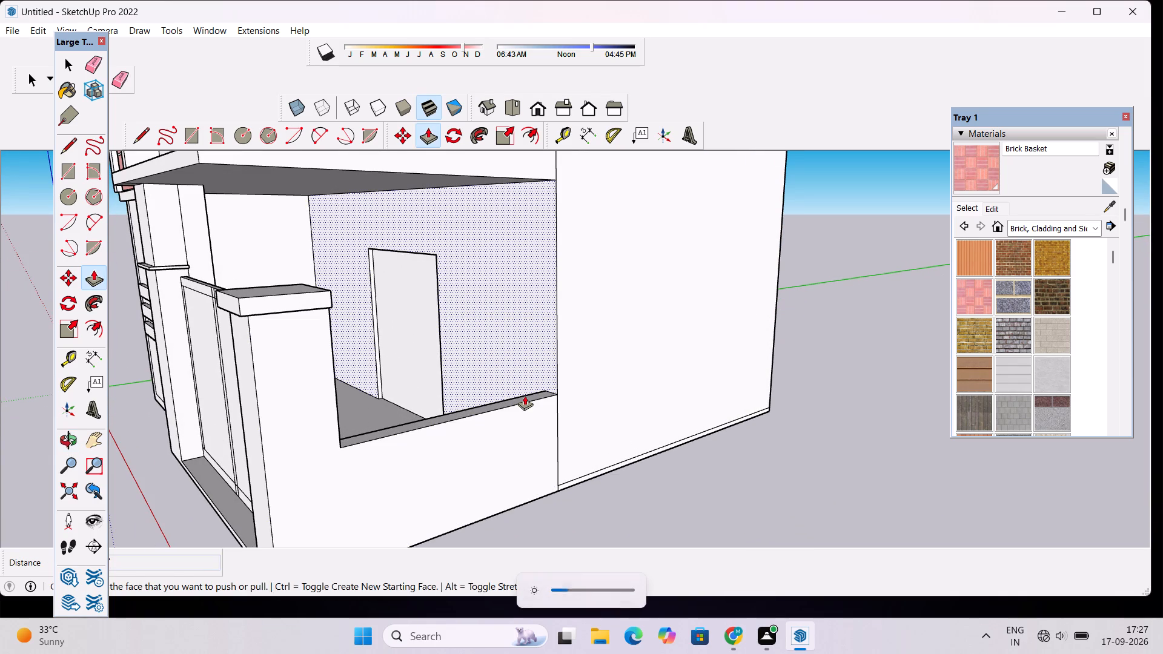
pyautogui.click(525, 395)
pyautogui.press('space')
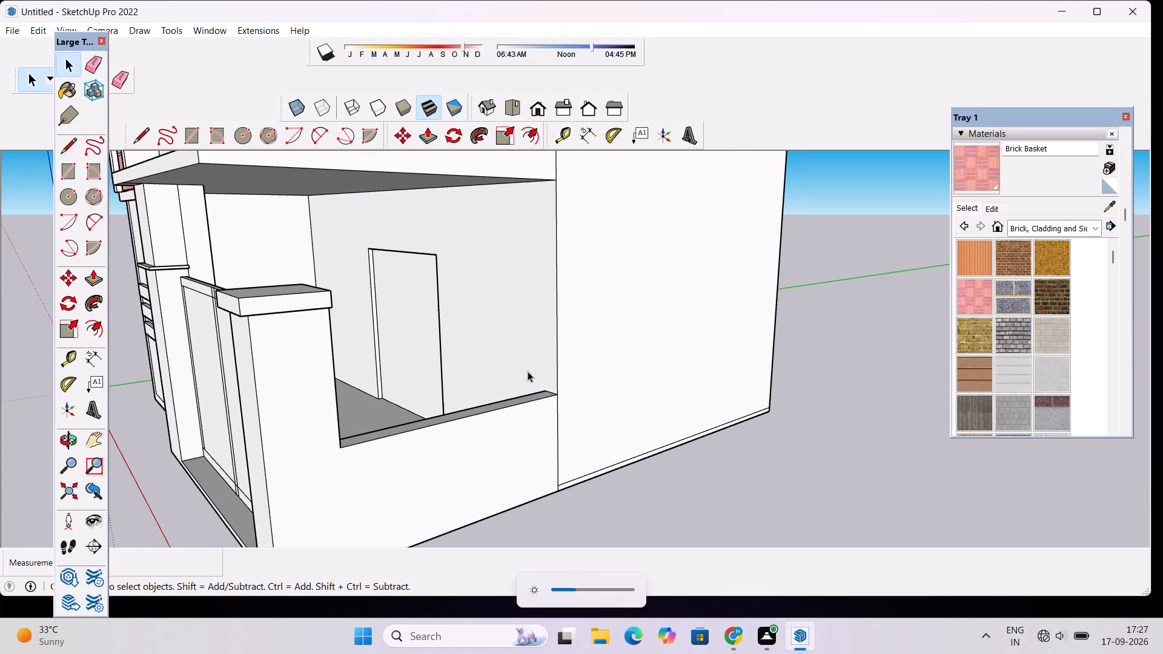
pyautogui.click(513, 400)
pyautogui.scroll(5, 517, 403)
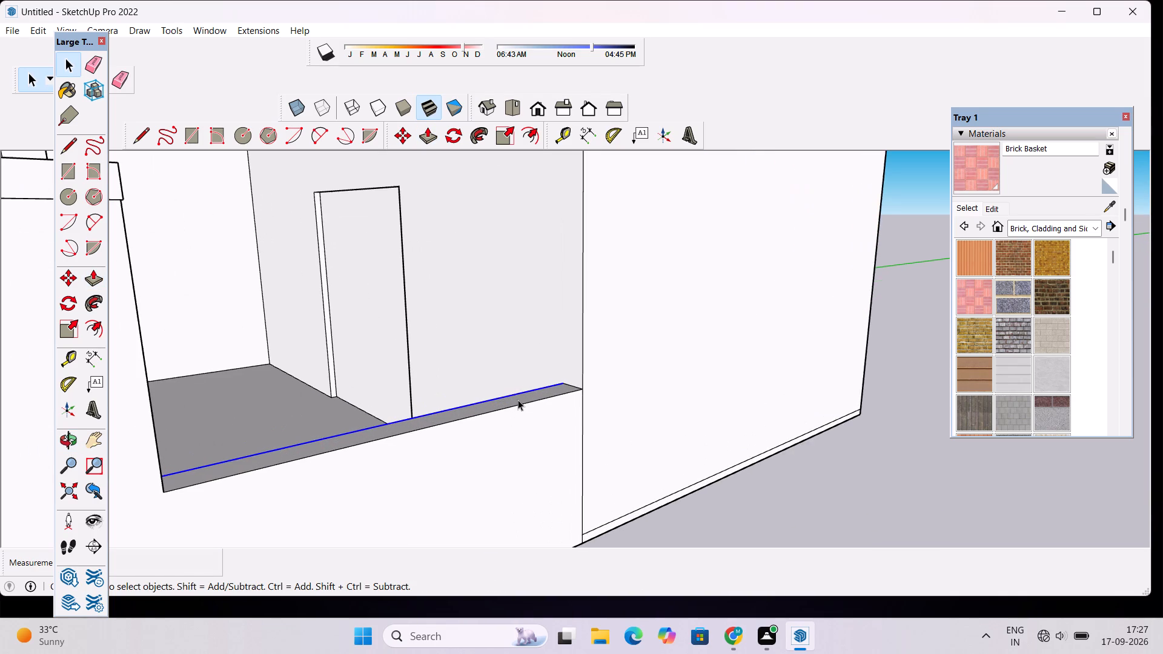
pyautogui.press('p')
pyautogui.click(512, 401)
pyautogui.scroll(-7, 512, 392)
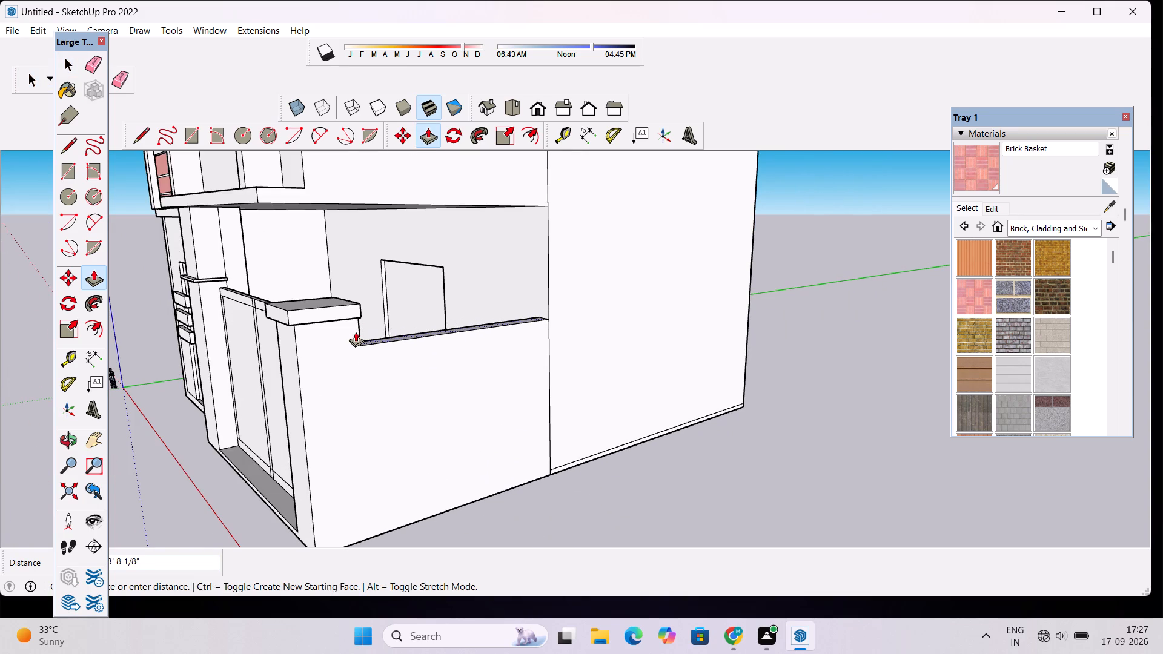
pyautogui.click(355, 337)
pyautogui.press('space')
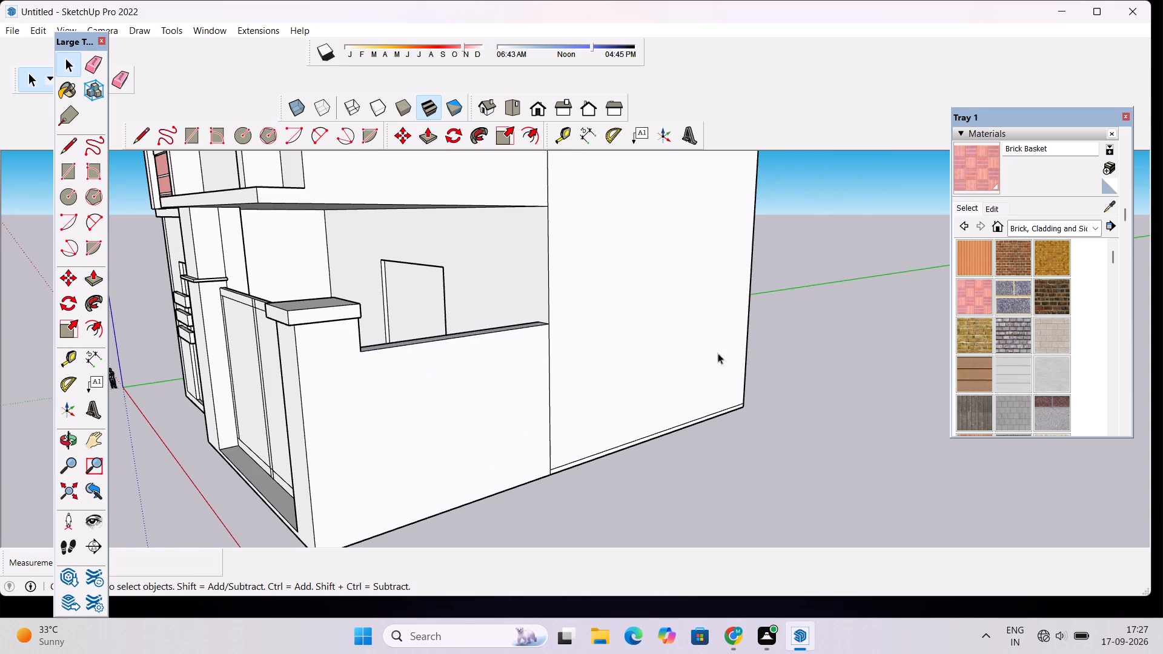
# Examine the gate, its pillars and the ground-floor front from above and at eye level.
pyautogui.press('o')
pyautogui.moveTo(517, 396); pyautogui.dragTo(575, 376)
pyautogui.scroll(-6, 606, 351)
pyautogui.moveTo(511, 382); pyautogui.dragTo(684, 481)
pyautogui.scroll(3, 637, 452)
pyautogui.moveTo(628, 461); pyautogui.dragTo(616, 436)
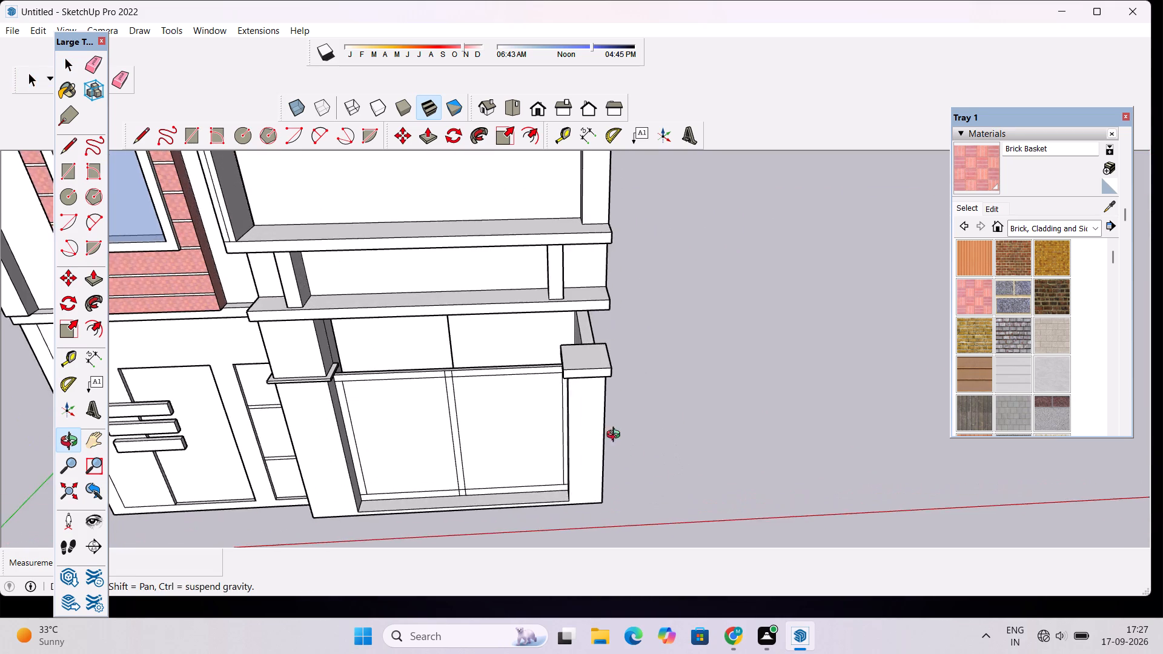
pyautogui.moveTo(616, 436); pyautogui.dragTo(610, 406)
pyautogui.keyDown('shift'); pyautogui.moveTo(609, 406); pyautogui.dragTo(608, 400); pyautogui.keyUp('shift')
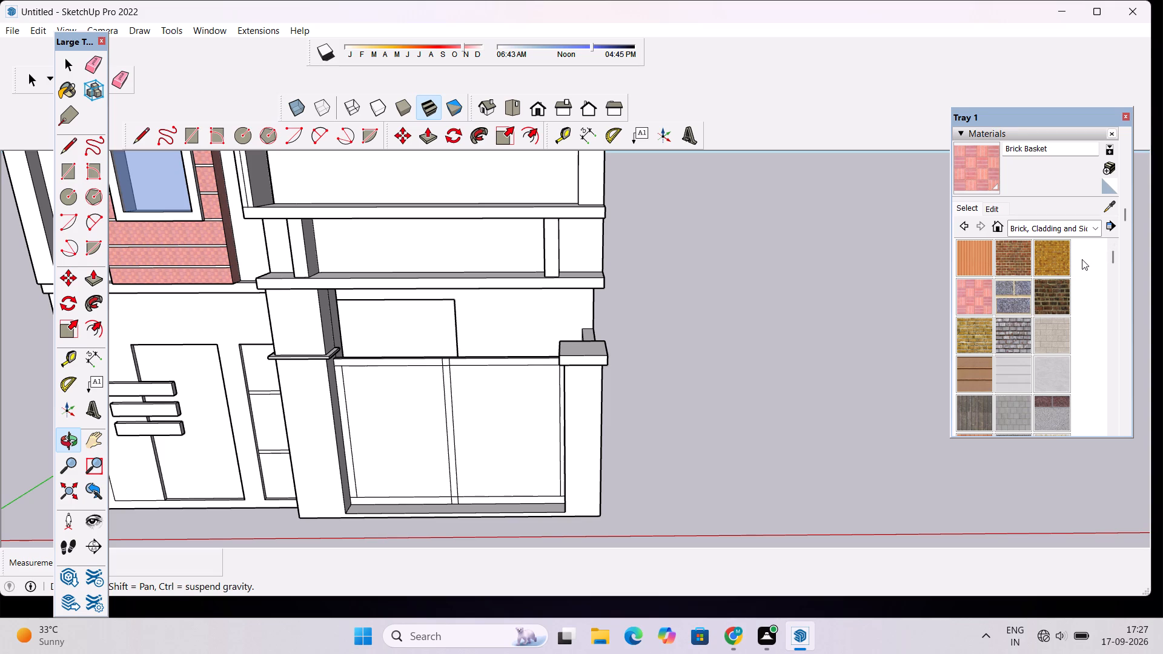
pyautogui.scroll(-4, 1084, 256)
pyautogui.scroll(4, 1062, 279)
pyautogui.scroll(-5, 774, 296)
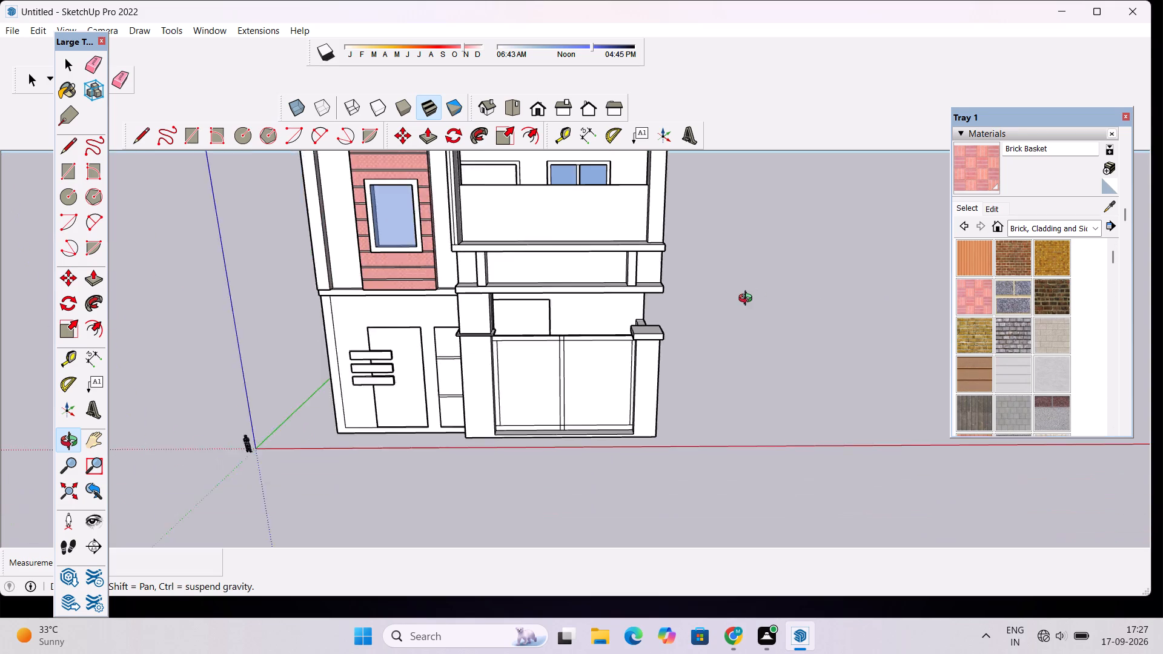
pyautogui.scroll(-3, 748, 300)
pyautogui.moveTo(637, 403); pyautogui.dragTo(644, 344)
pyautogui.keyDown('shift'); pyautogui.moveTo(677, 346); pyautogui.dragTo(623, 364); pyautogui.keyUp('shift')
pyautogui.scroll(3, 601, 372)
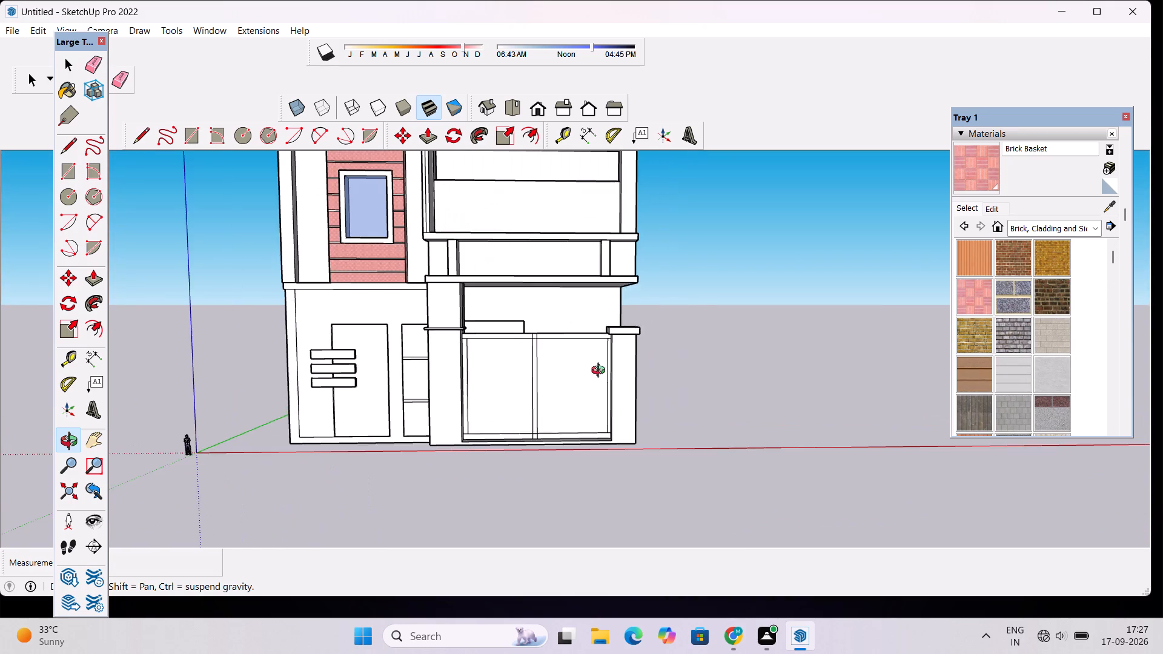
pyautogui.moveTo(610, 367); pyautogui.dragTo(604, 389)
# Examine the whole facade from the front and both corners to judge where more cladding is needed.
pyautogui.scroll(-1, 604, 384)
pyautogui.keyDown('shift'); pyautogui.moveTo(711, 309); pyautogui.dragTo(681, 372); pyautogui.keyUp('shift')
pyautogui.scroll(-6, 676, 368)
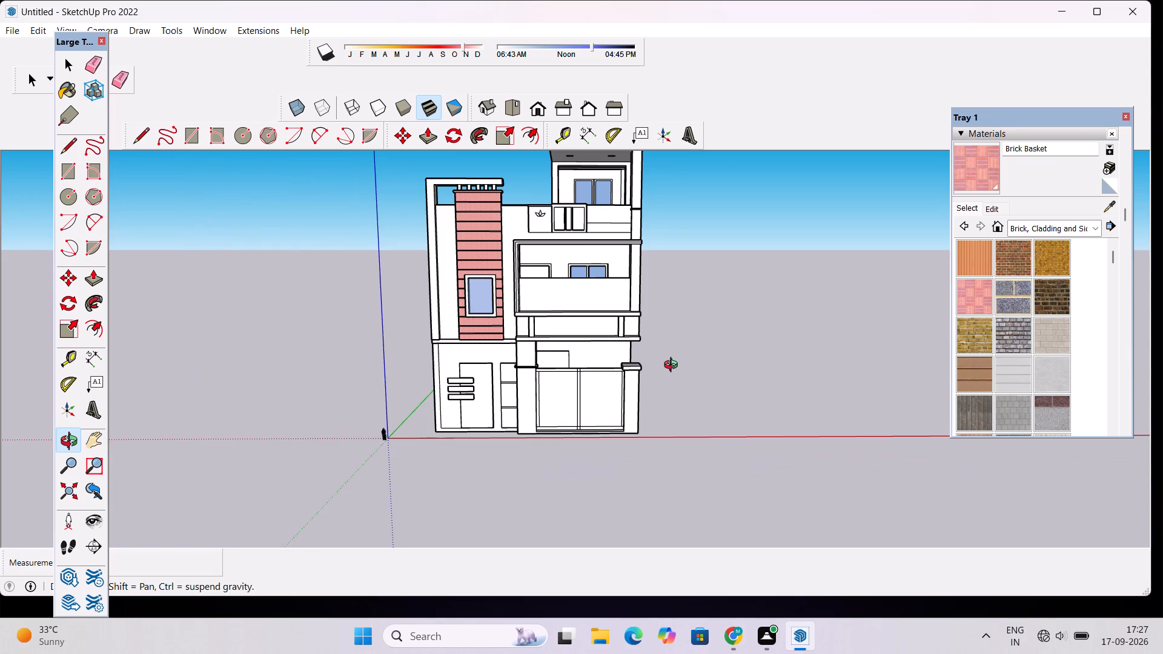
pyautogui.moveTo(667, 361); pyautogui.dragTo(645, 400)
pyautogui.scroll(6, 601, 234)
pyautogui.keyDown('shift'); pyautogui.moveTo(474, 270); pyautogui.dragTo(541, 297); pyautogui.keyUp('shift')
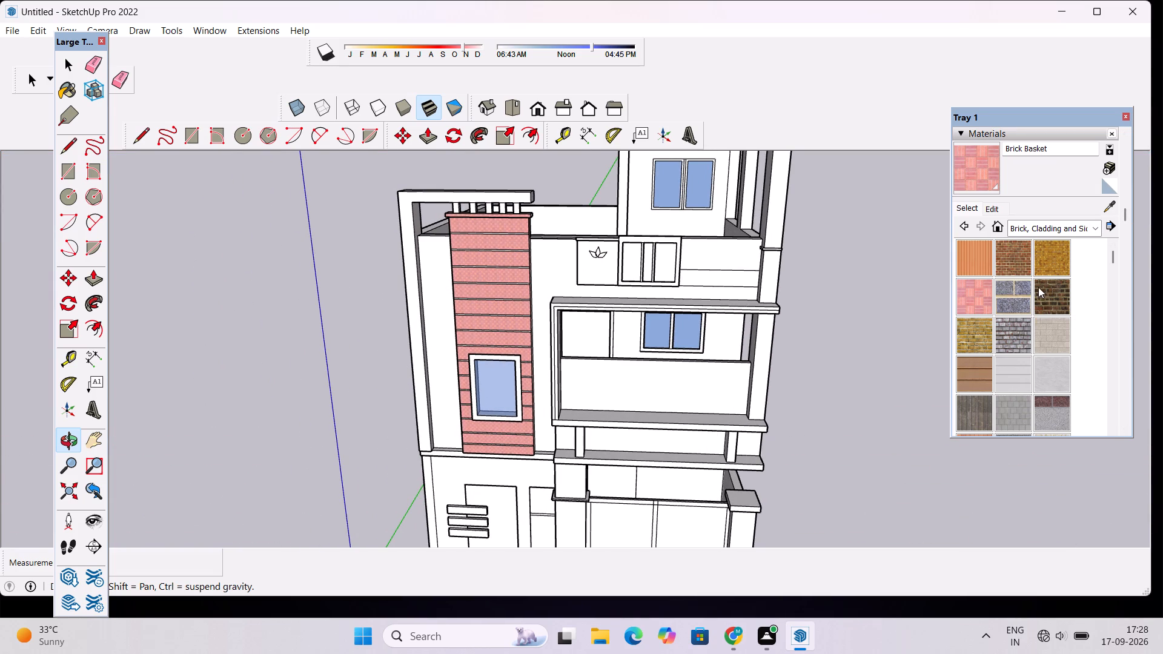
pyautogui.scroll(-4, 701, 256)
pyautogui.moveTo(671, 290); pyautogui.dragTo(687, 274)
pyautogui.scroll(2, 686, 285)
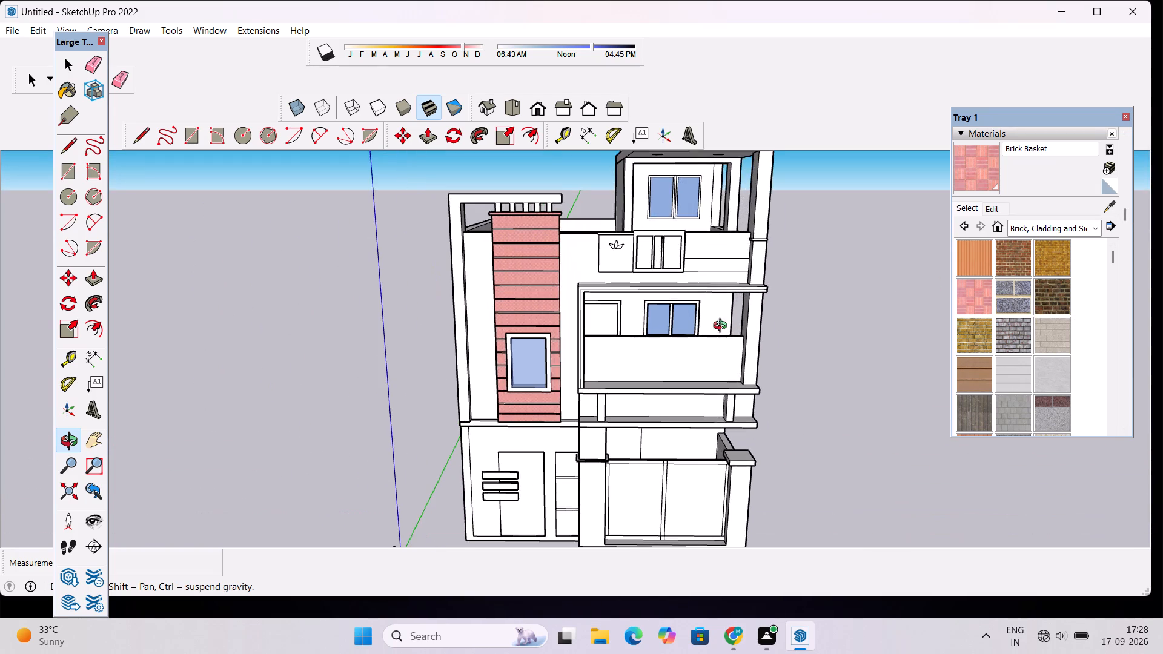
pyautogui.moveTo(740, 331); pyautogui.dragTo(703, 342)
pyautogui.scroll(-2, 704, 253)
pyautogui.moveTo(653, 278); pyautogui.dragTo(709, 285)
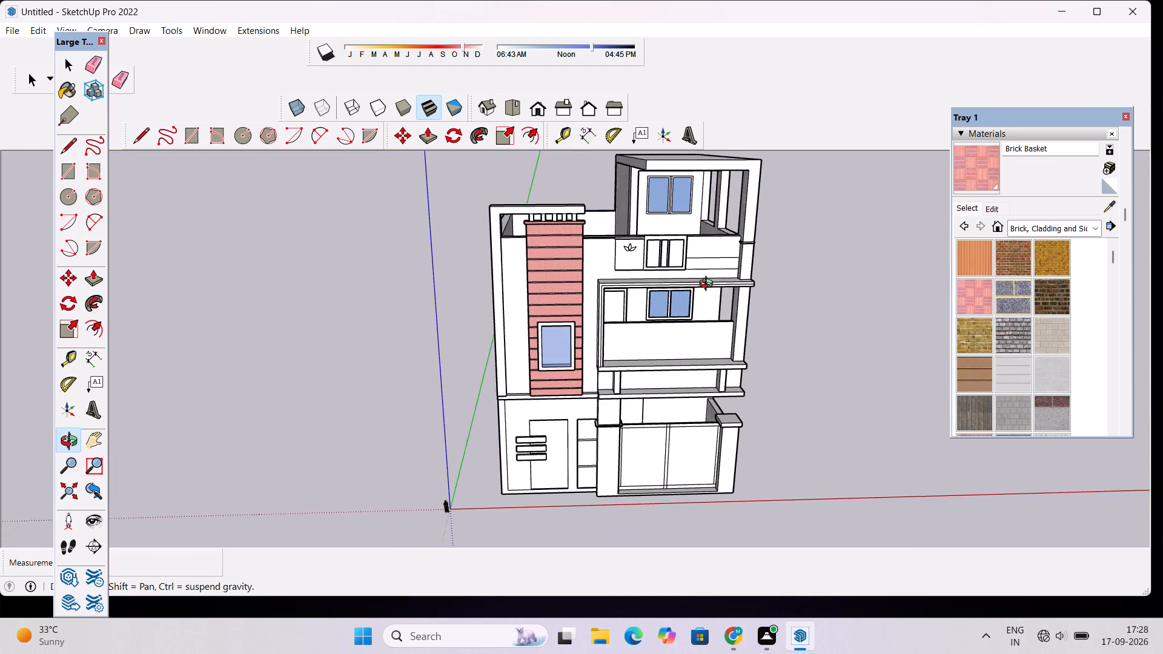
pyautogui.moveTo(709, 285); pyautogui.dragTo(648, 262)
pyautogui.moveTo(681, 280); pyautogui.dragTo(699, 312)
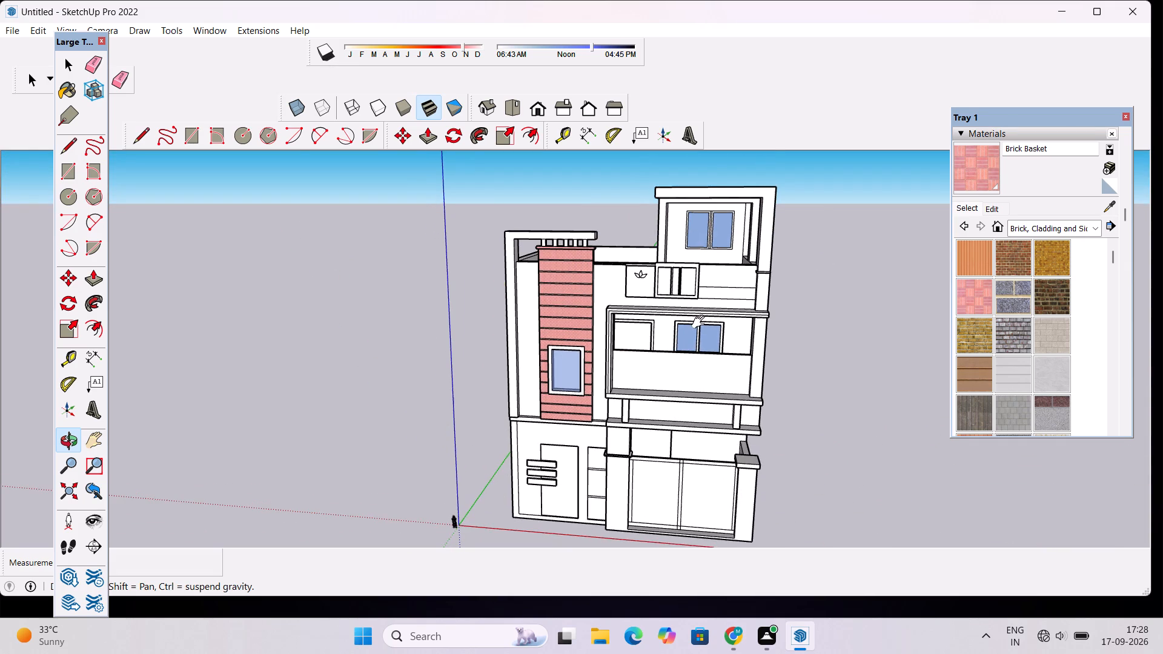
pyautogui.keyDown('shift'); pyautogui.moveTo(701, 322); pyautogui.dragTo(701, 277); pyautogui.keyUp('shift')
pyautogui.scroll(4, 701, 277)
pyautogui.scroll(-7, 704, 254)
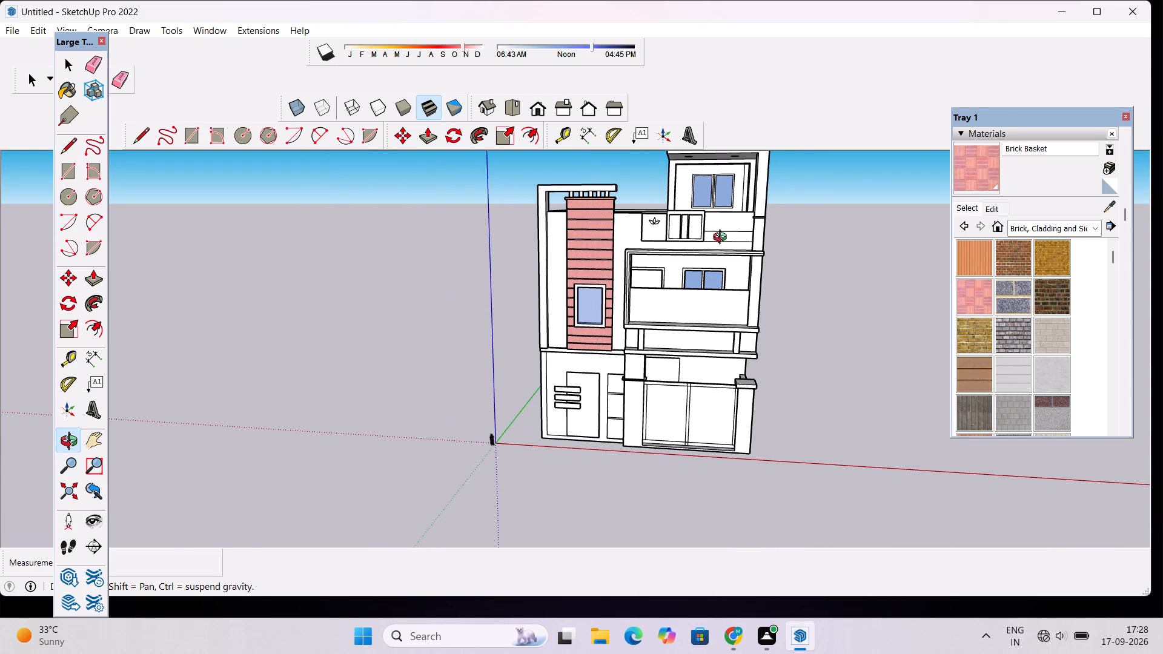
pyautogui.moveTo(672, 250); pyautogui.dragTo(817, 266)
pyautogui.scroll(-3, 824, 259)
pyautogui.moveTo(787, 269); pyautogui.dragTo(743, 274)
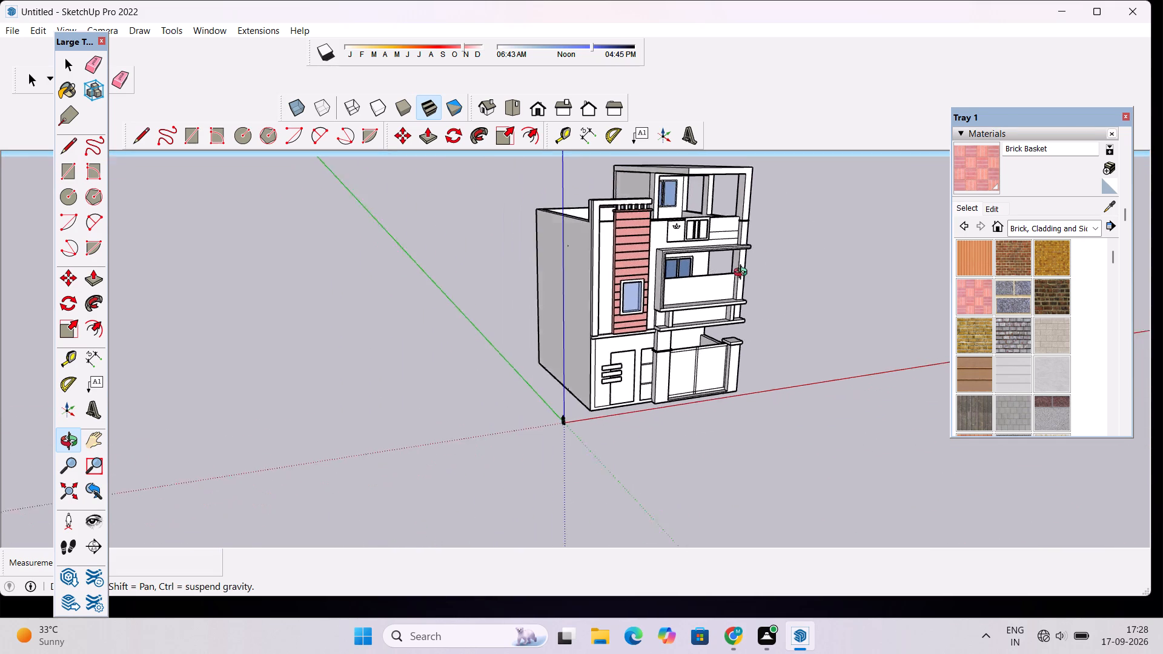
pyautogui.moveTo(743, 274); pyautogui.dragTo(716, 274)
pyautogui.keyDown('shift'); pyautogui.moveTo(702, 276); pyautogui.dragTo(638, 276); pyautogui.keyUp('shift')
pyautogui.moveTo(801, 292); pyautogui.dragTo(709, 285)
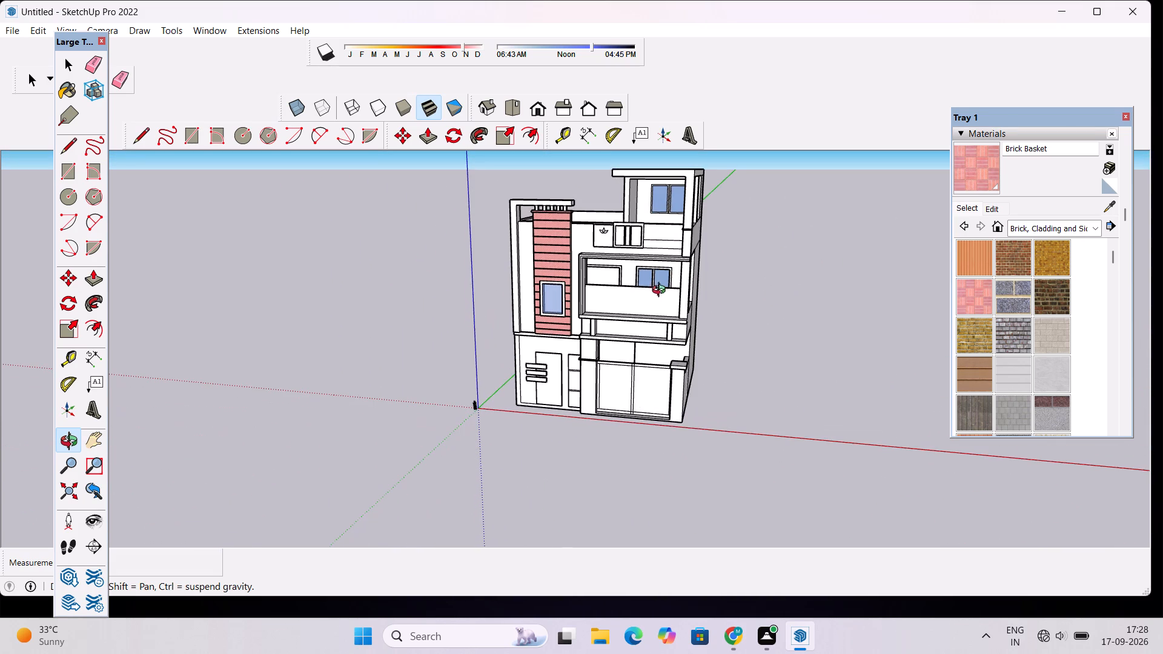
pyautogui.scroll(4, 616, 296)
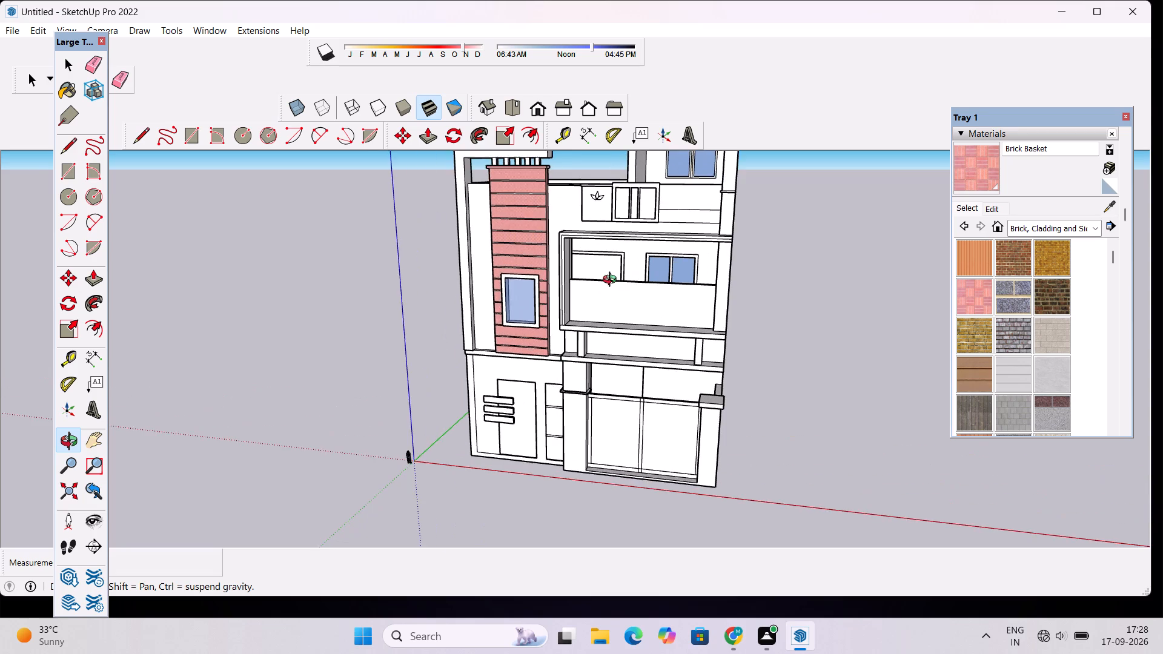
pyautogui.scroll(-5, 612, 281)
pyautogui.moveTo(612, 281); pyautogui.dragTo(654, 274)
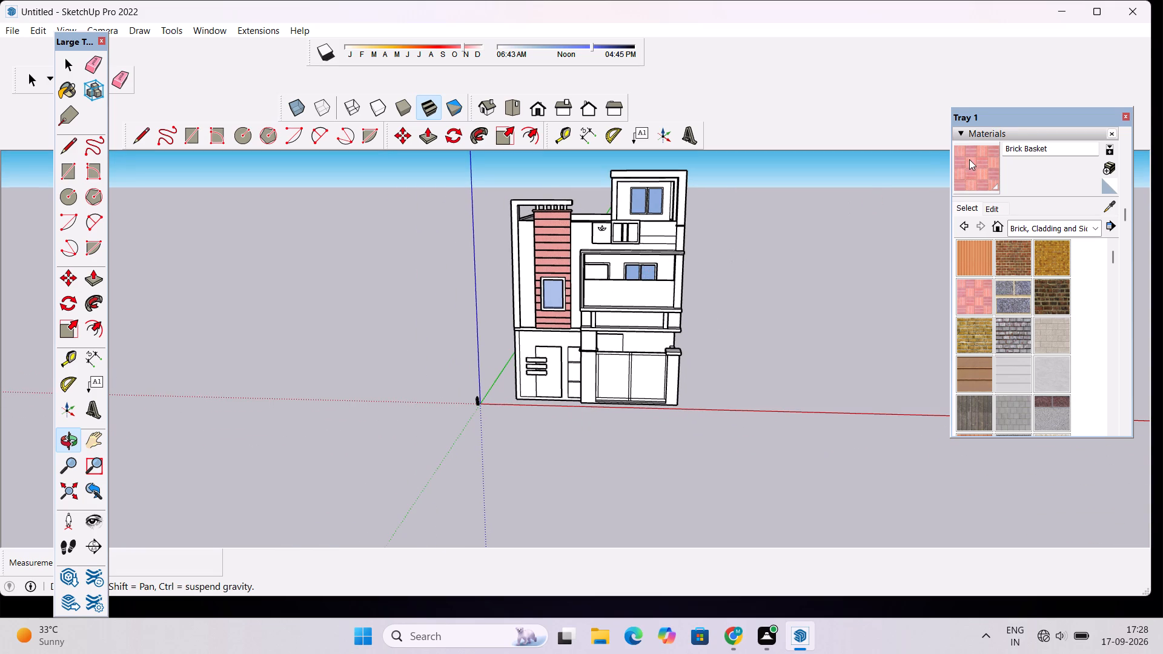
# Paint the lotus panel and both wall strips beside the parapet grille above the upper balcony with Brick Basket.
pyautogui.click(969, 159)
pyautogui.scroll(9, 632, 240)
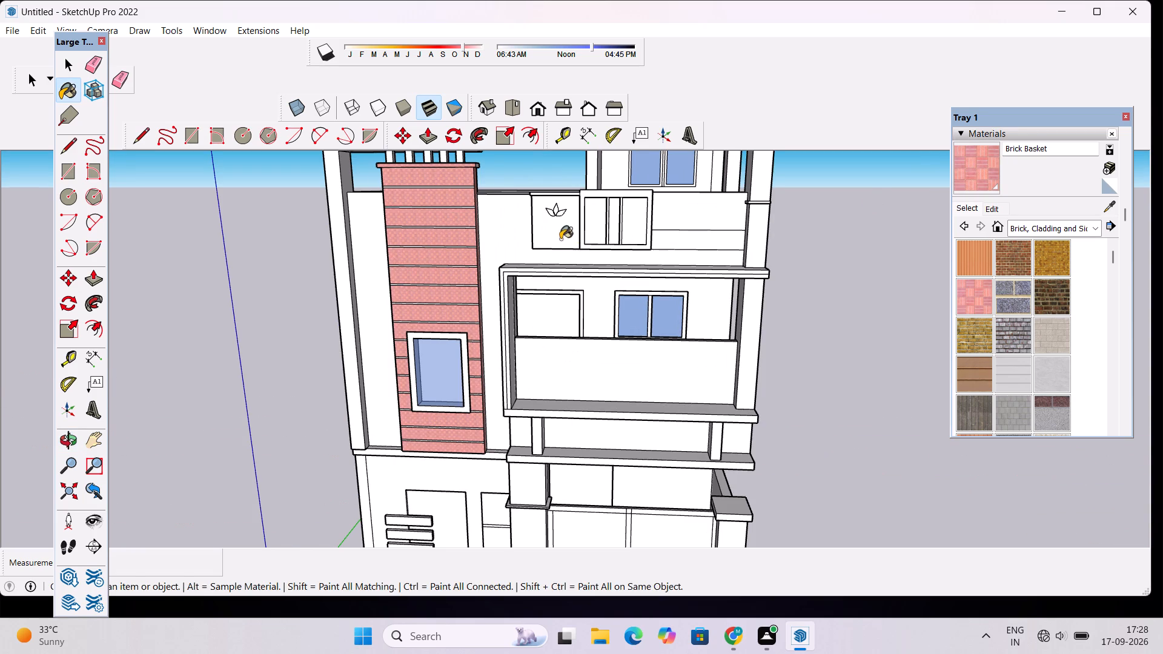
pyautogui.click(560, 239)
pyautogui.scroll(9, 675, 251)
pyautogui.click(685, 231)
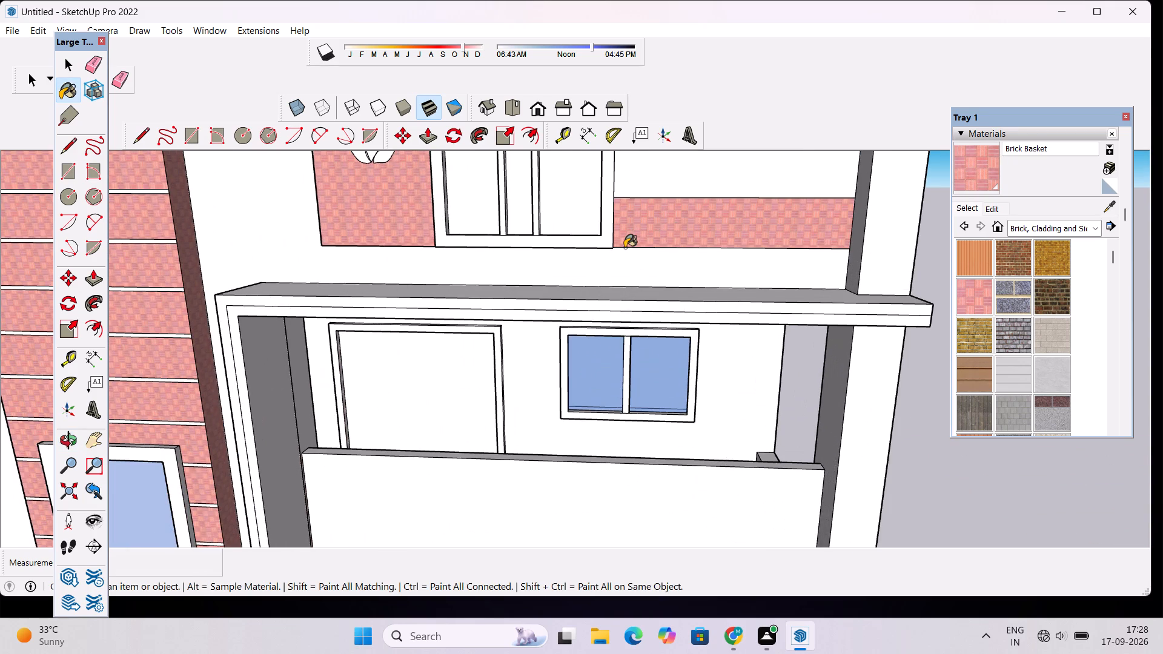
pyautogui.scroll(-8, 624, 245)
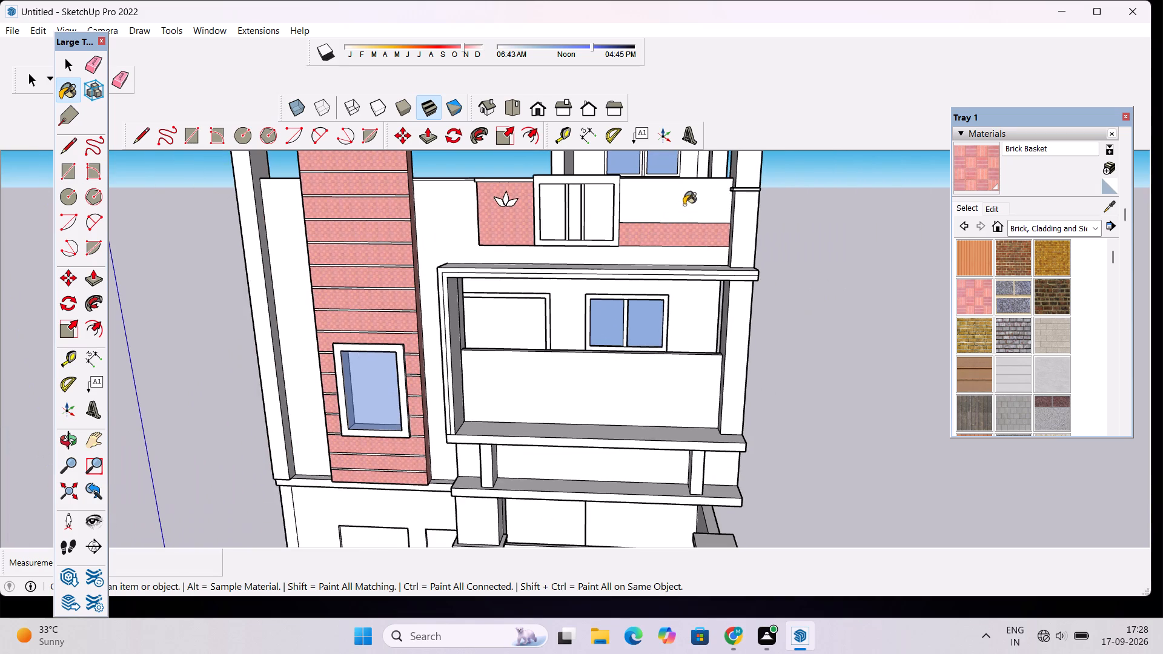
pyautogui.click(684, 205)
# Paint the front face of the tall L-shaped frame around the tower with Brick Basket.
pyautogui.scroll(-9, 554, 233)
pyautogui.scroll(-6, 591, 286)
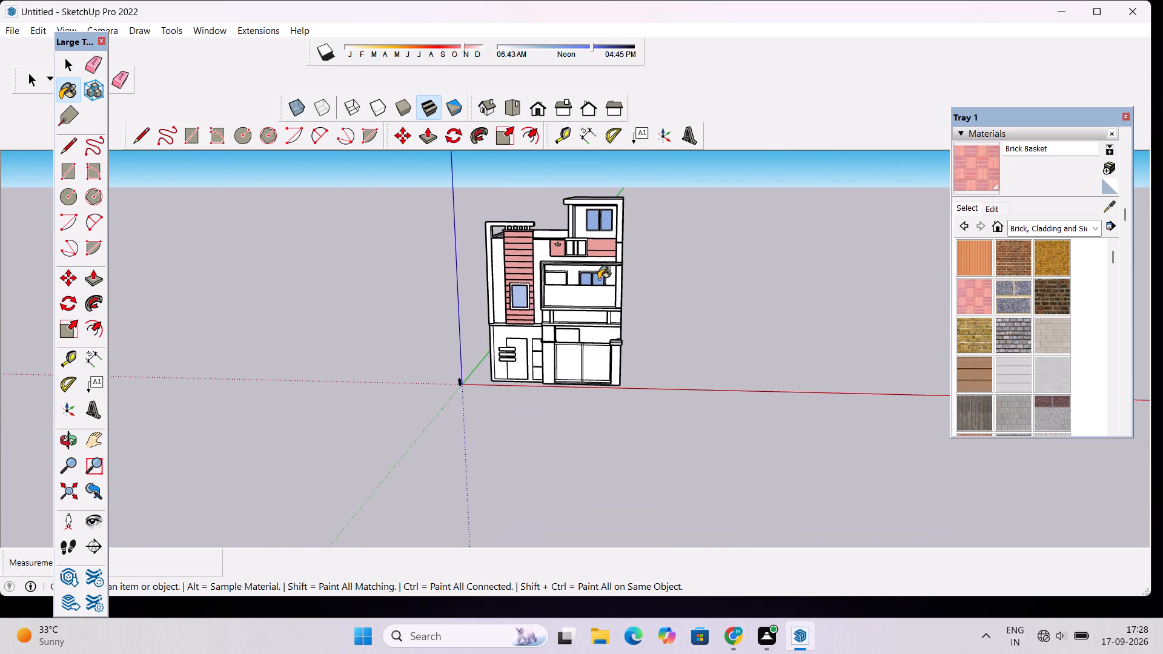
pyautogui.scroll(1, 487, 335)
pyautogui.scroll(3, 560, 351)
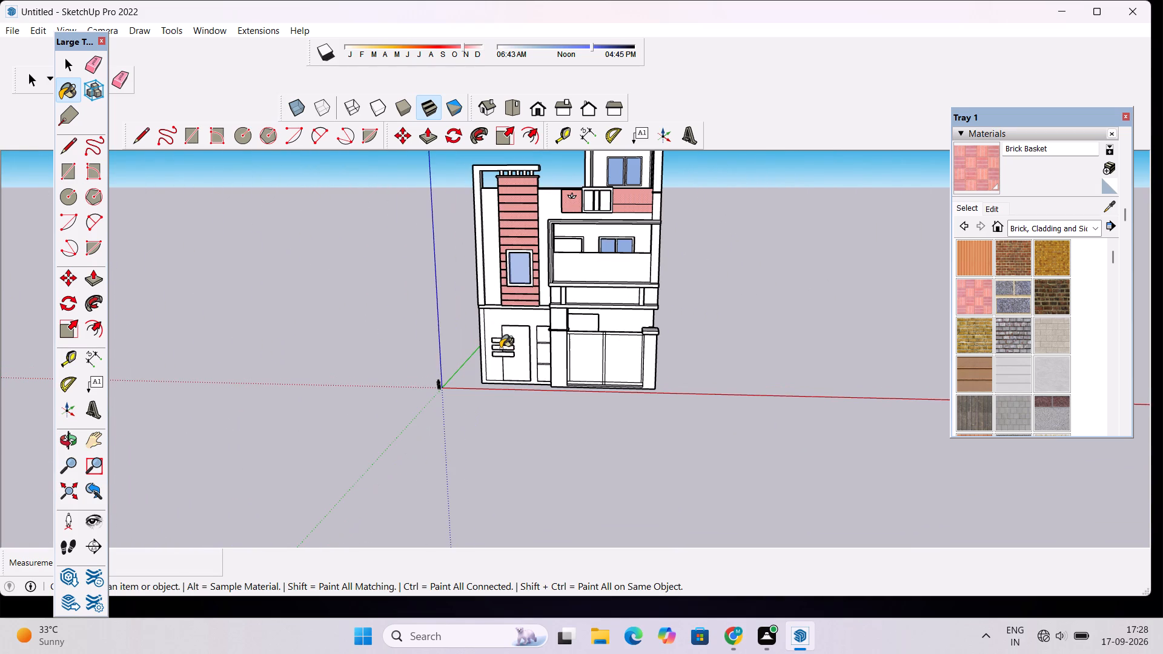
pyautogui.scroll(-9, 517, 348)
pyautogui.scroll(3, 546, 291)
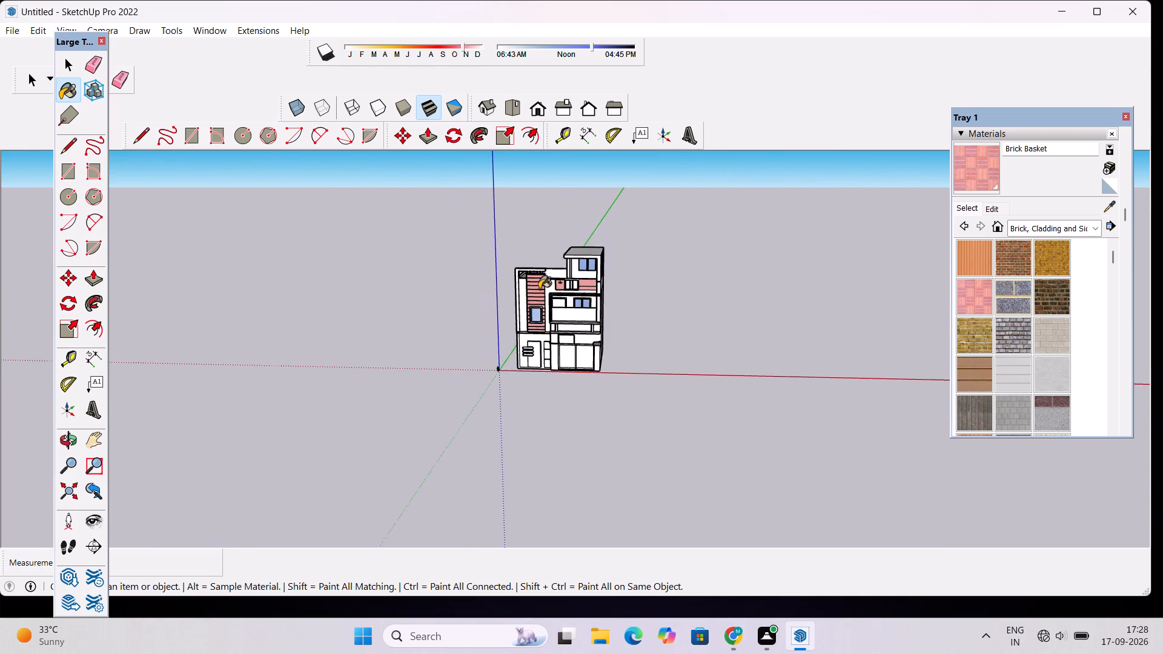
pyautogui.scroll(16, 539, 289)
pyautogui.click(512, 286)
pyautogui.scroll(-5, 513, 285)
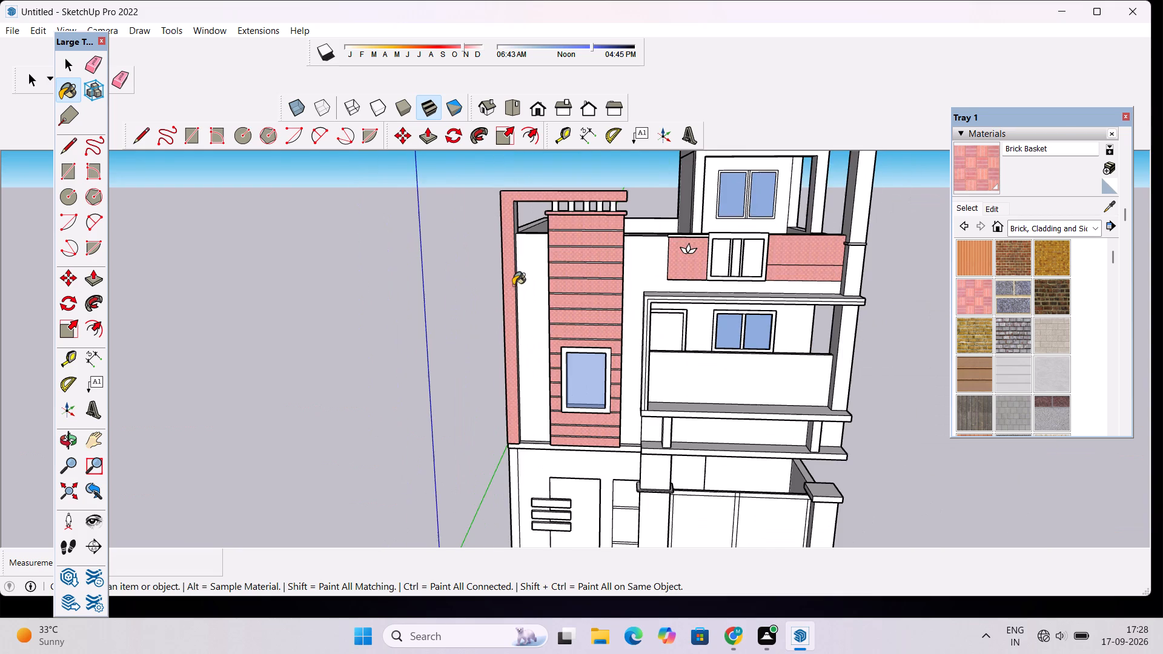
pyautogui.scroll(-8, 494, 293)
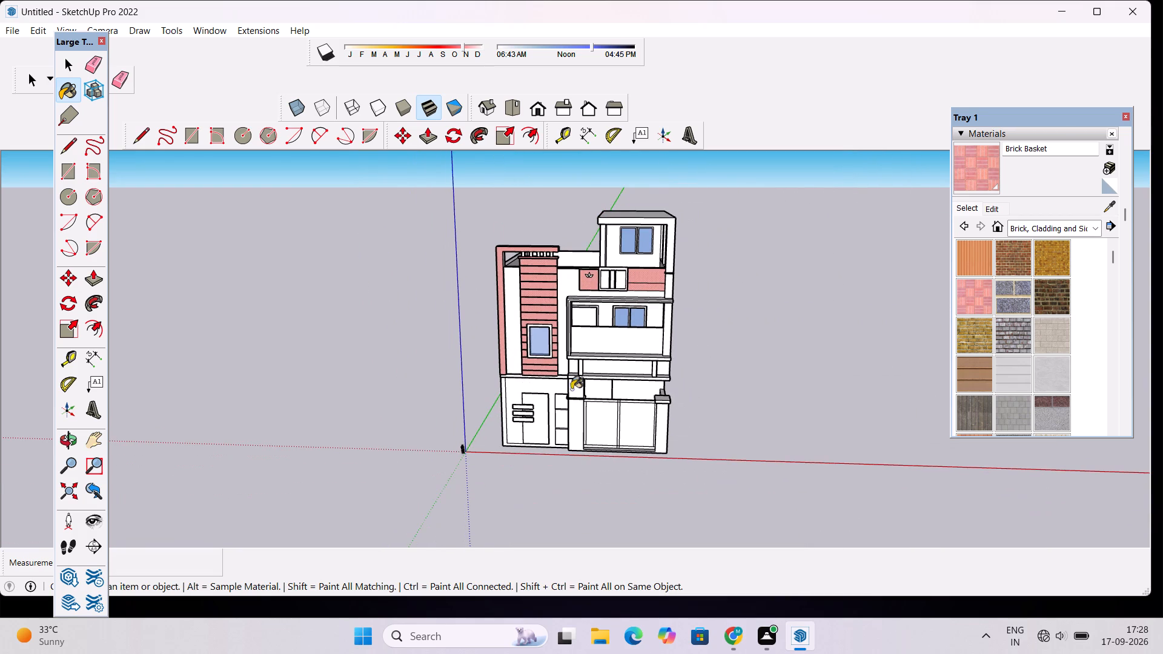
# Paint both front bands and the top face of the frame around the upper balcony with Brick Basket.
pyautogui.scroll(4, 612, 388)
pyautogui.scroll(13, 590, 223)
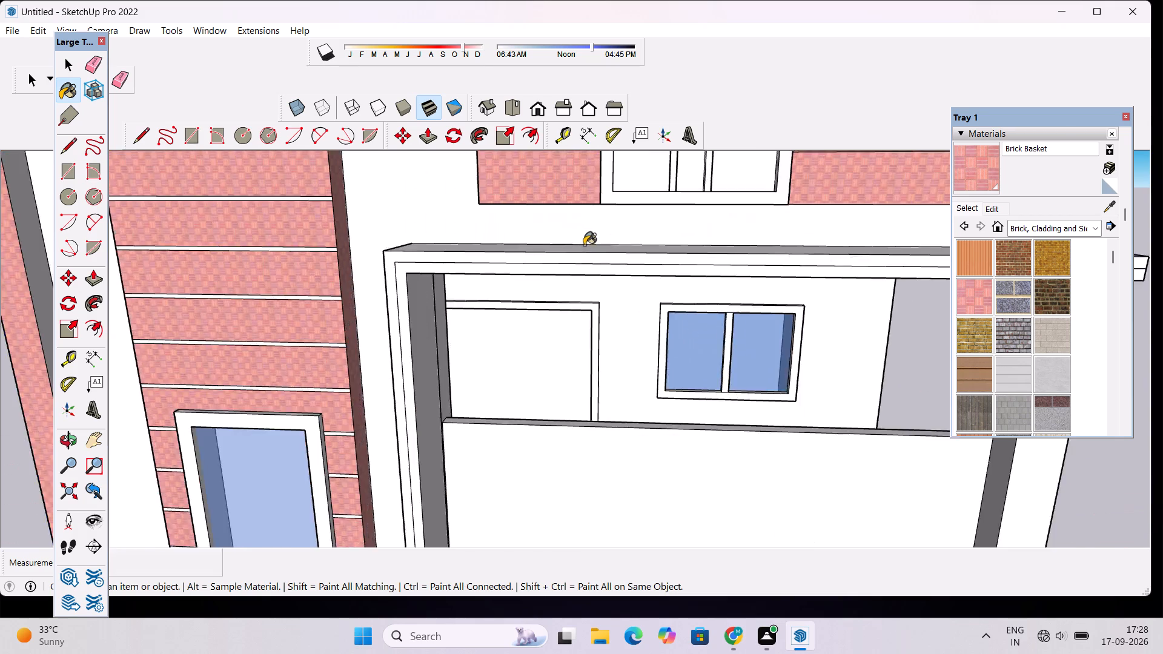
pyautogui.scroll(5, 584, 245)
pyautogui.click(595, 256)
pyautogui.click(597, 270)
pyautogui.click(609, 241)
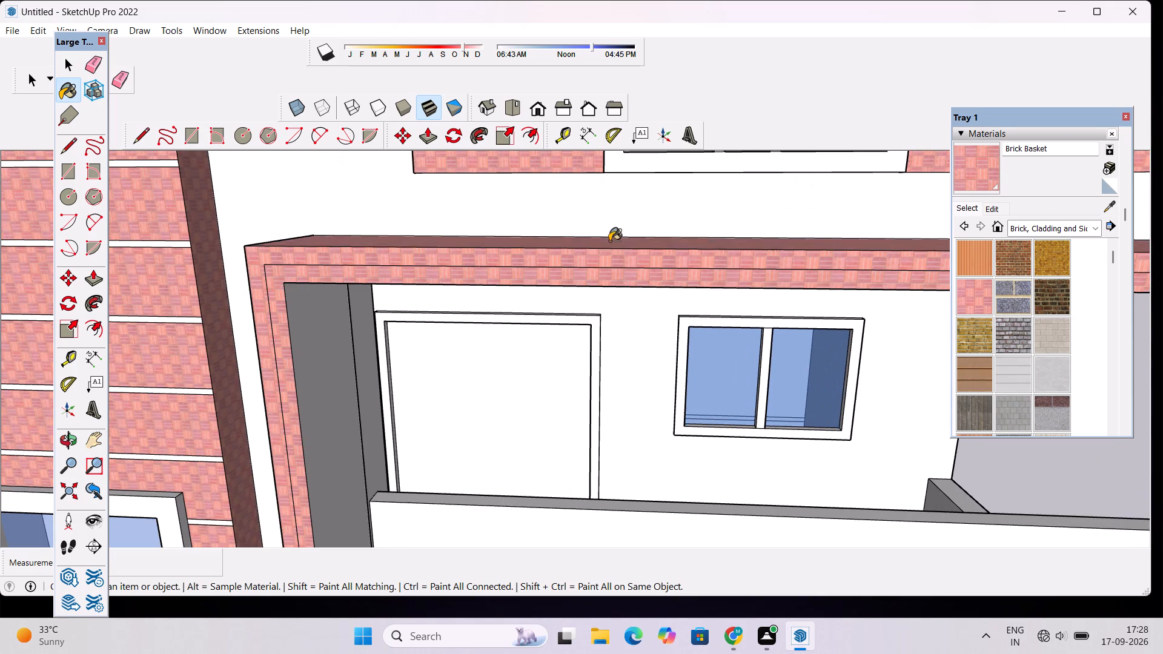
# Paint the inner side of the balcony frame's upright next to the tower with Brick Basket.
pyautogui.scroll(-9, 686, 226)
pyautogui.scroll(13, 469, 357)
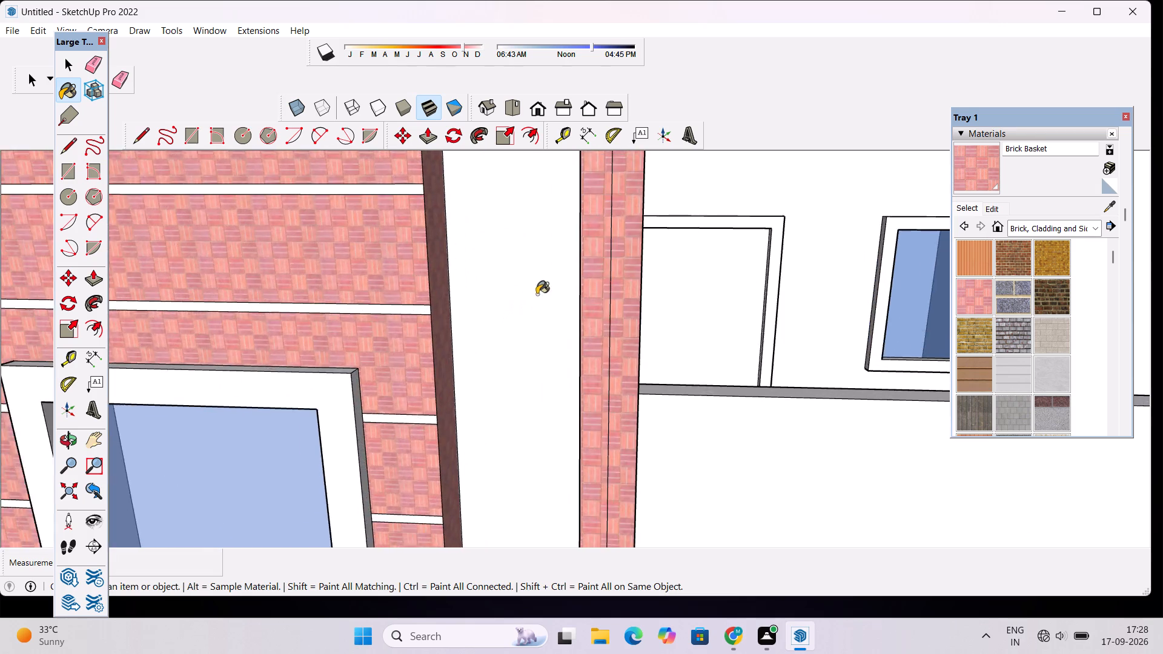
pyautogui.scroll(8, 537, 294)
pyautogui.click(687, 263)
pyautogui.scroll(-7, 500, 213)
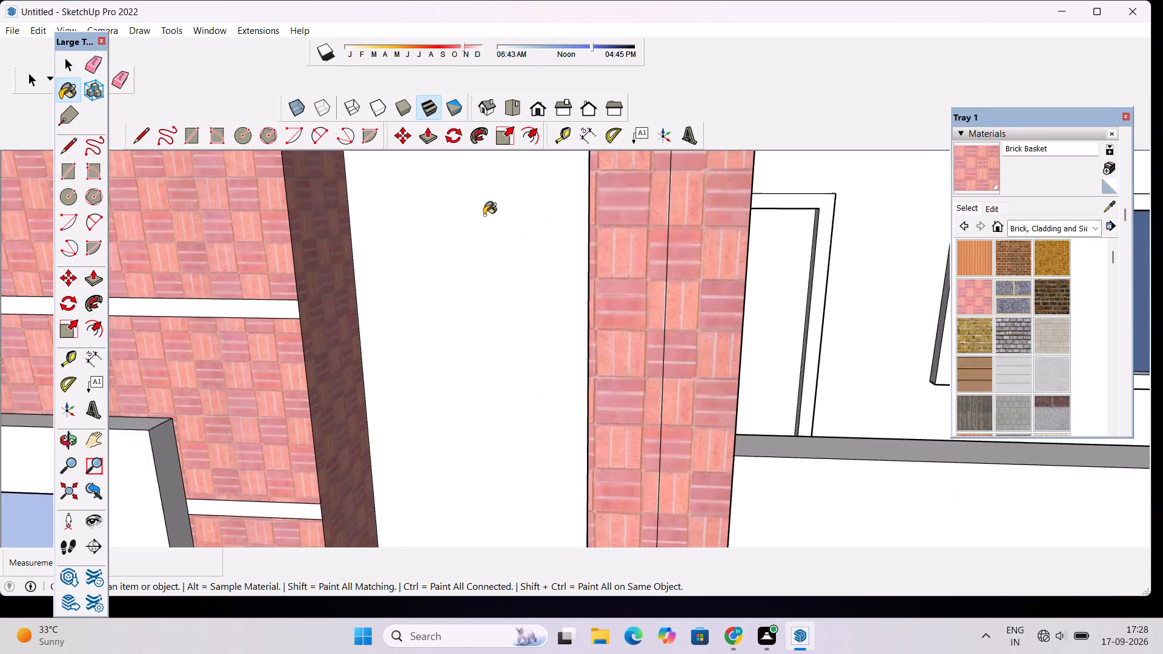
pyautogui.scroll(-3, 484, 215)
pyautogui.scroll(3, 859, 404)
pyautogui.scroll(4, 625, 378)
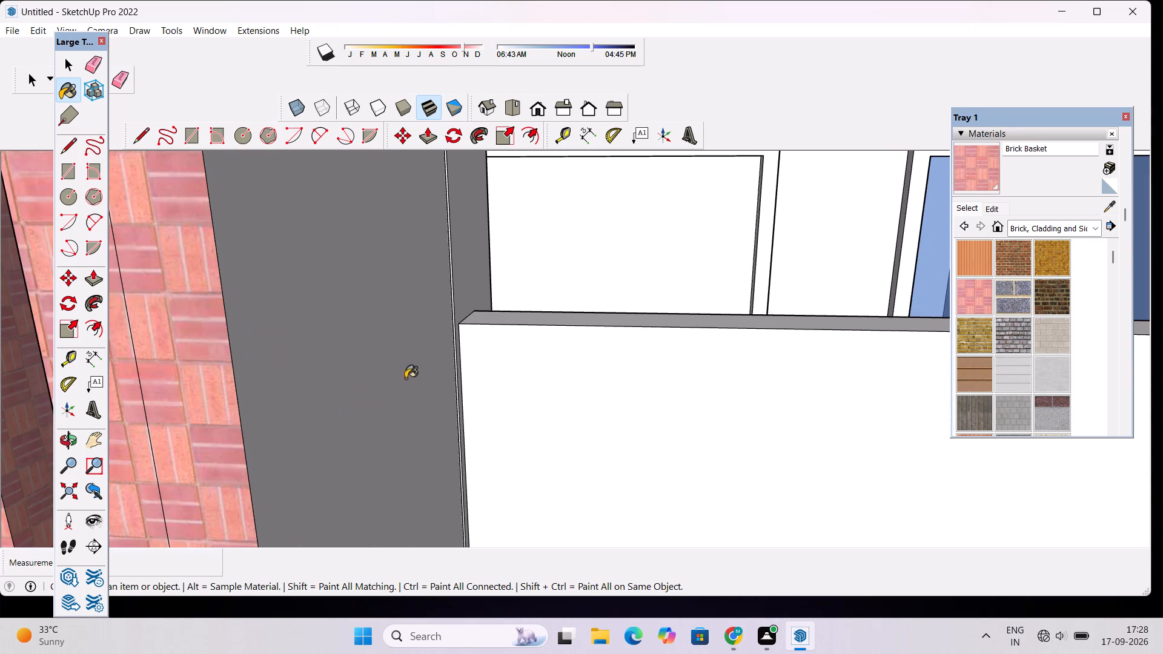
pyautogui.click(377, 375)
pyautogui.scroll(-15, 405, 327)
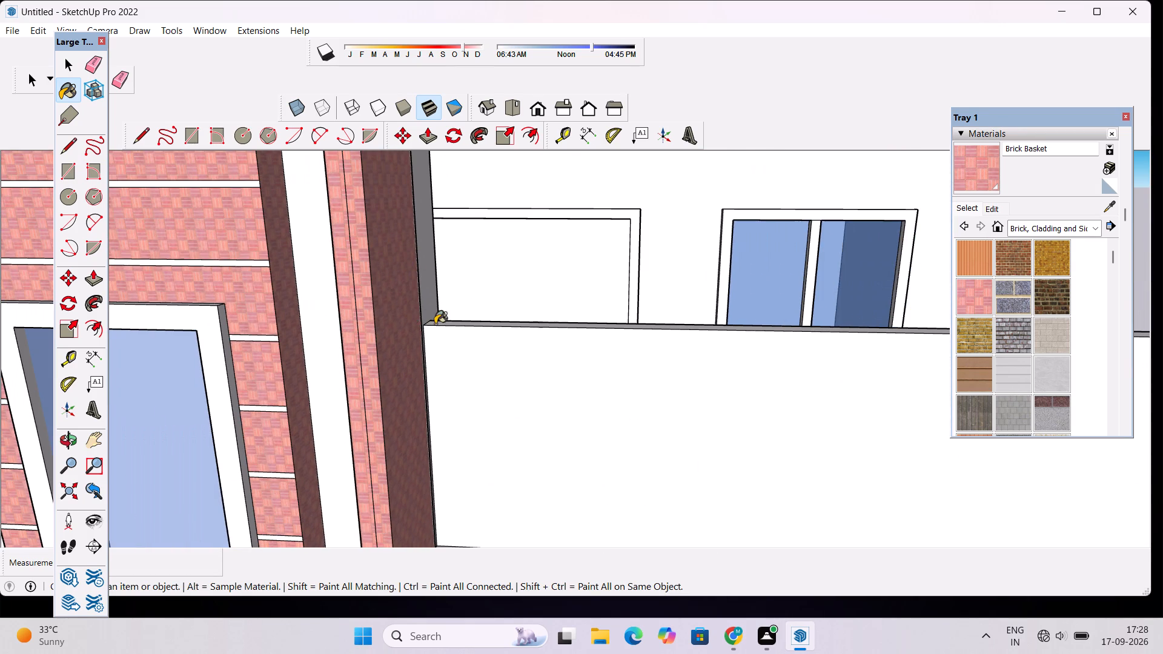
pyautogui.scroll(-11, 435, 324)
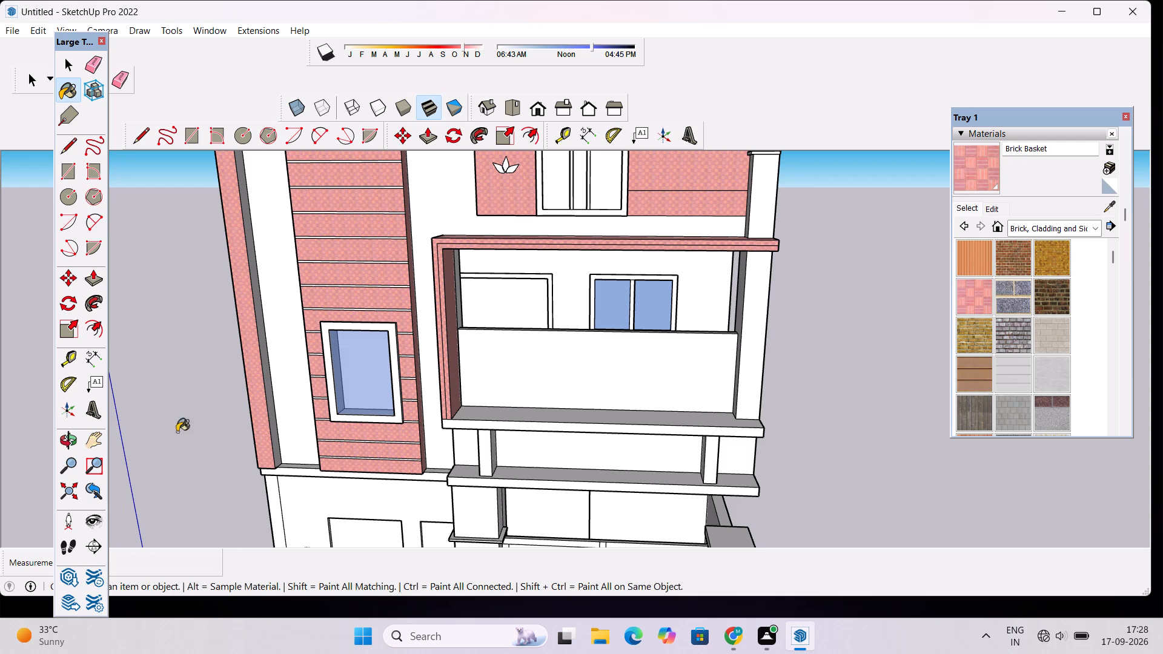
# Paint the underside of the balcony frame's top beam with Brick Basket.
pyautogui.click(64, 442)
pyautogui.moveTo(509, 452); pyautogui.dragTo(543, 338)
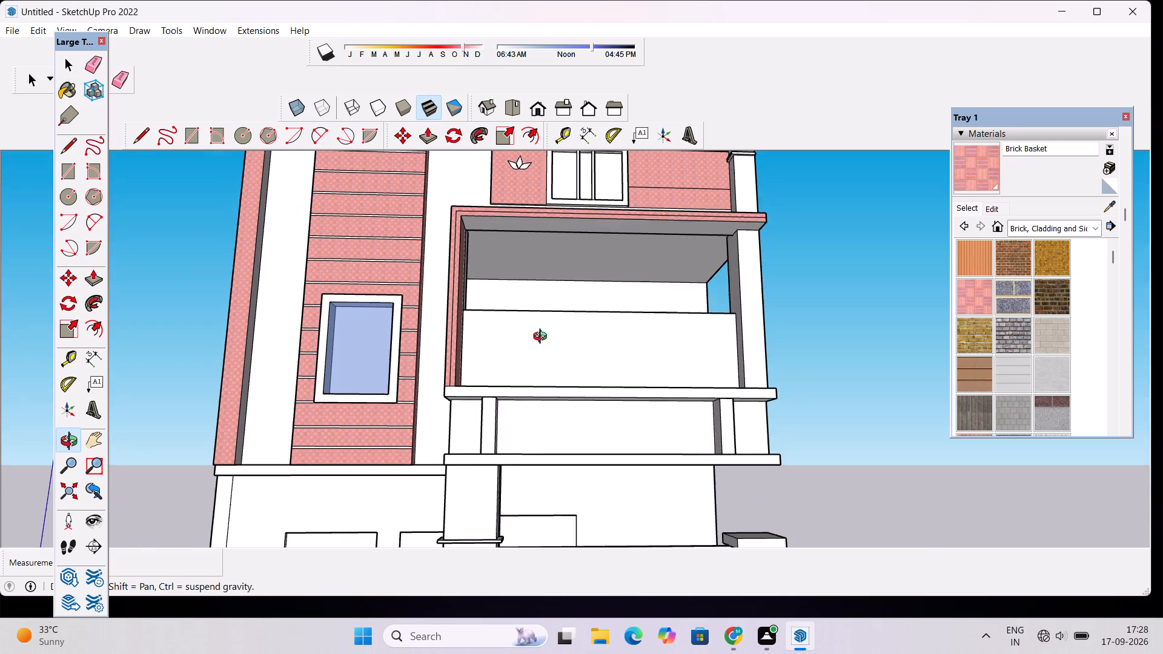
pyautogui.moveTo(543, 338); pyautogui.dragTo(546, 332)
pyautogui.click(977, 175)
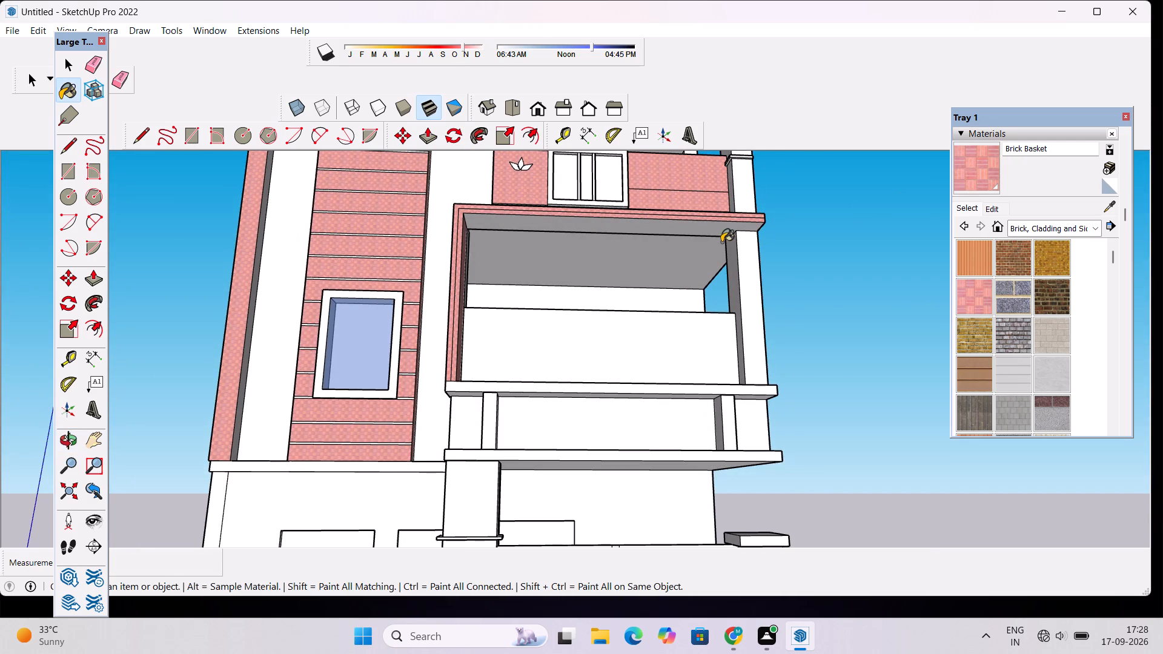
pyautogui.scroll(9, 721, 242)
pyautogui.click(721, 208)
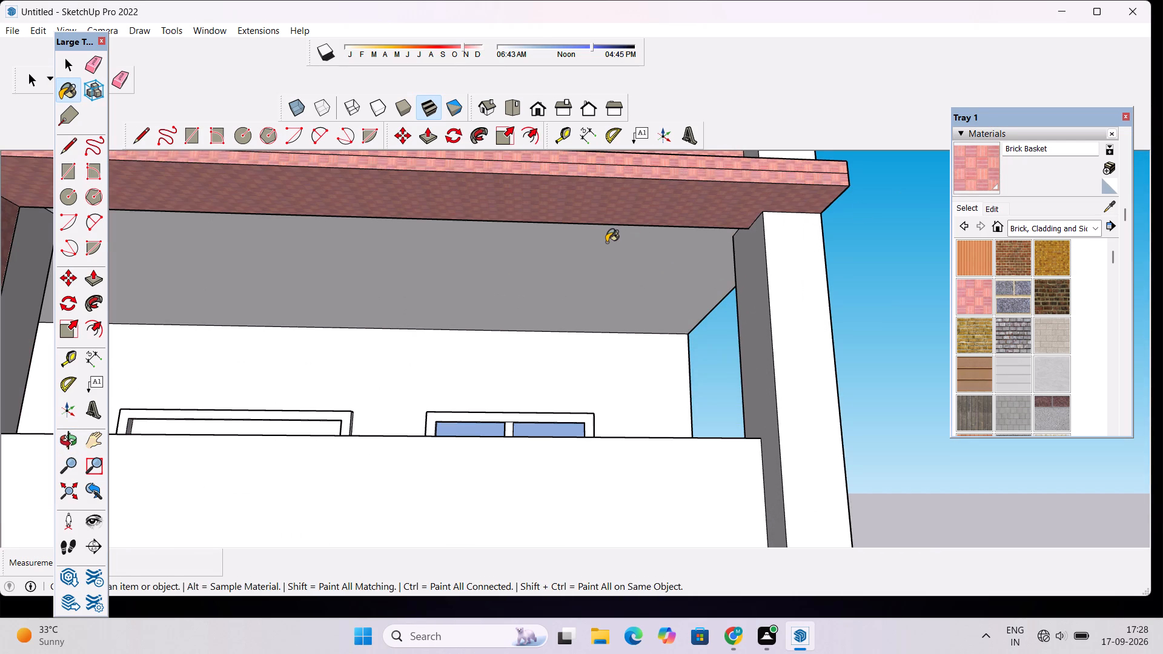
pyautogui.scroll(-1, 606, 242)
pyautogui.scroll(-7, 496, 256)
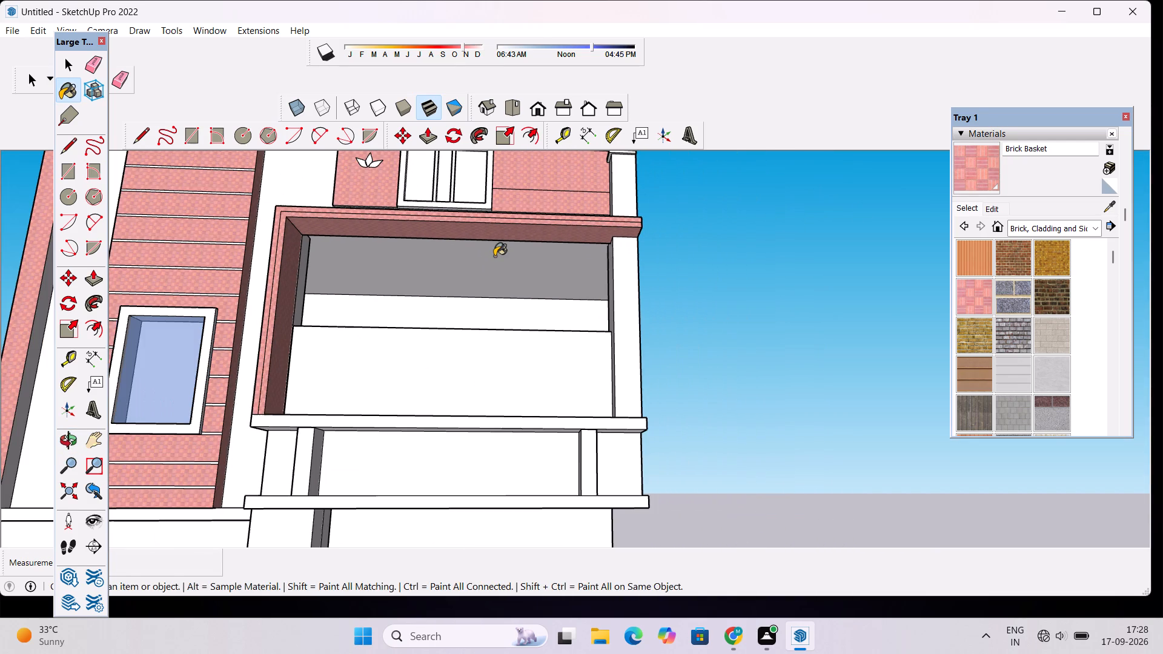
# Examine the facade from above, from the front and from low angles to judge which balcony faces still need cladding.
pyautogui.click(63, 441)
pyautogui.moveTo(455, 245); pyautogui.dragTo(395, 313)
pyautogui.scroll(-4, 397, 312)
pyautogui.moveTo(420, 340); pyautogui.dragTo(429, 383)
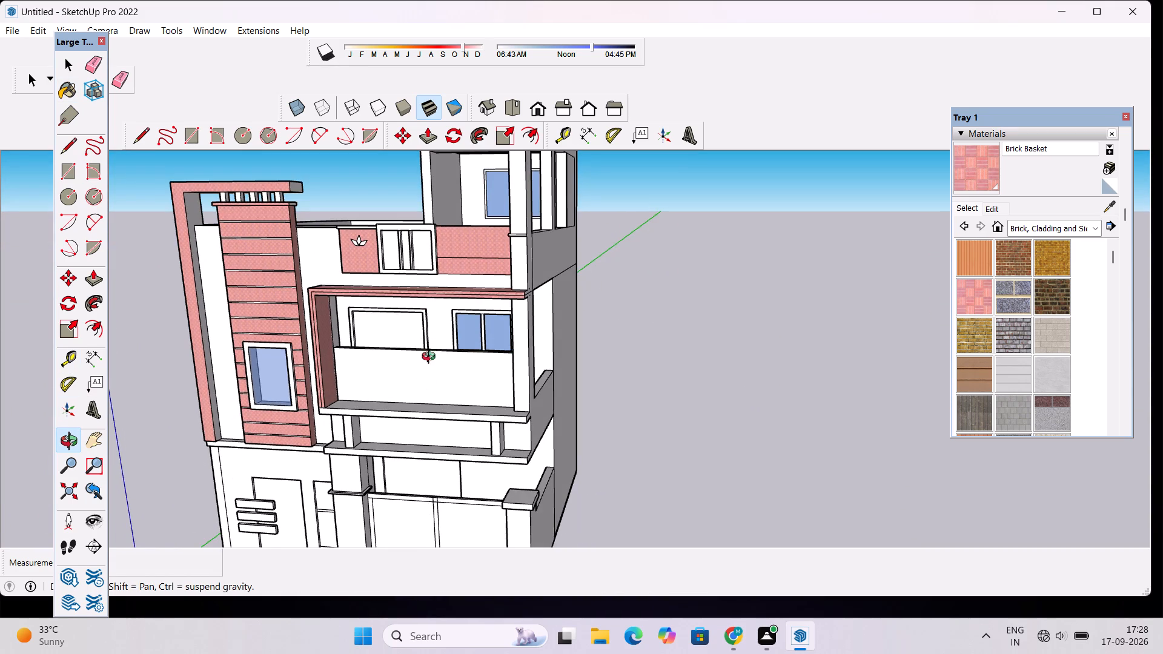
pyautogui.moveTo(357, 388); pyautogui.dragTo(492, 362)
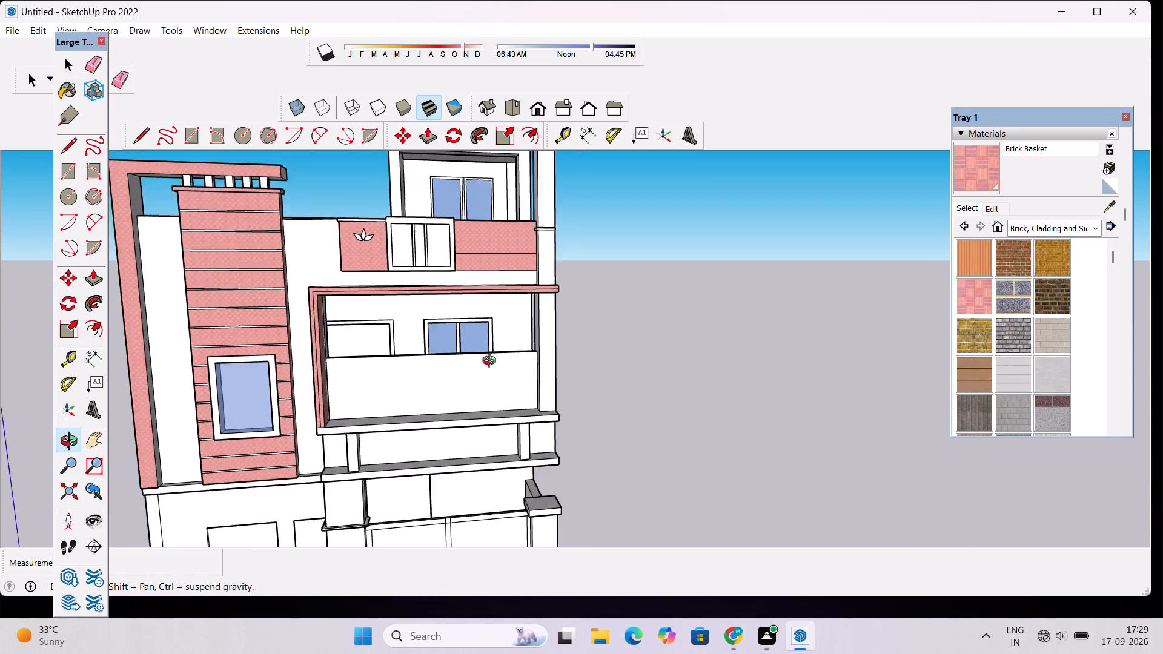
pyautogui.moveTo(492, 362); pyautogui.dragTo(493, 362)
pyautogui.scroll(-5, 506, 350)
pyautogui.moveTo(566, 401); pyautogui.dragTo(533, 377)
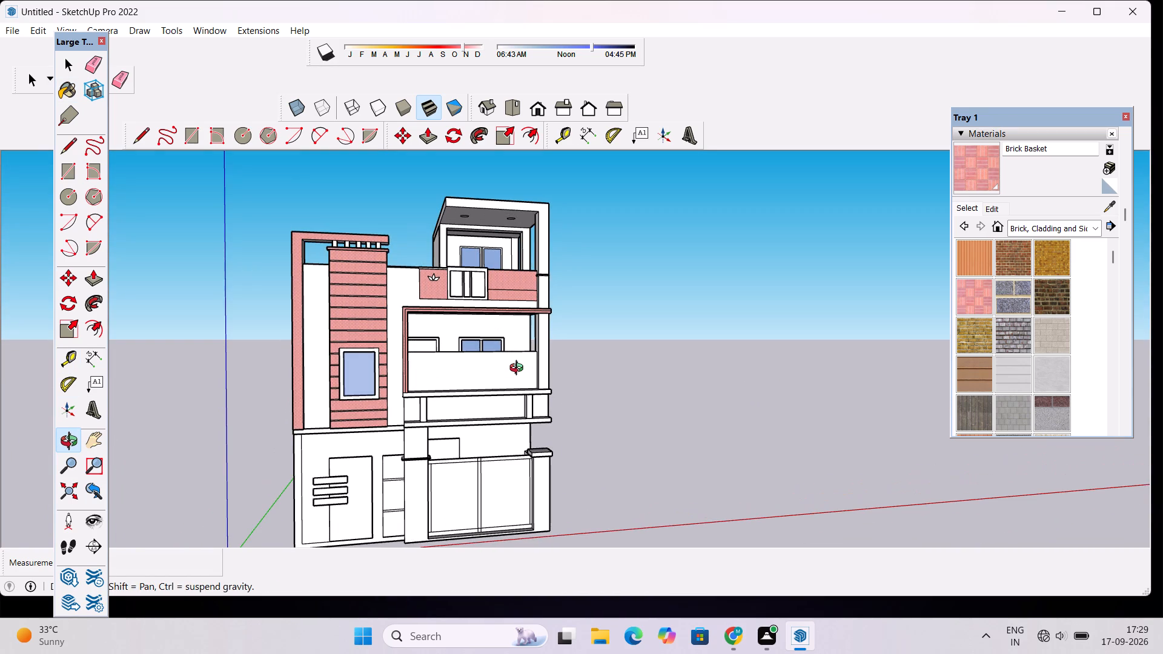
pyautogui.scroll(-2, 519, 367)
pyautogui.moveTo(465, 392); pyautogui.dragTo(439, 305)
pyautogui.moveTo(462, 339); pyautogui.dragTo(456, 342)
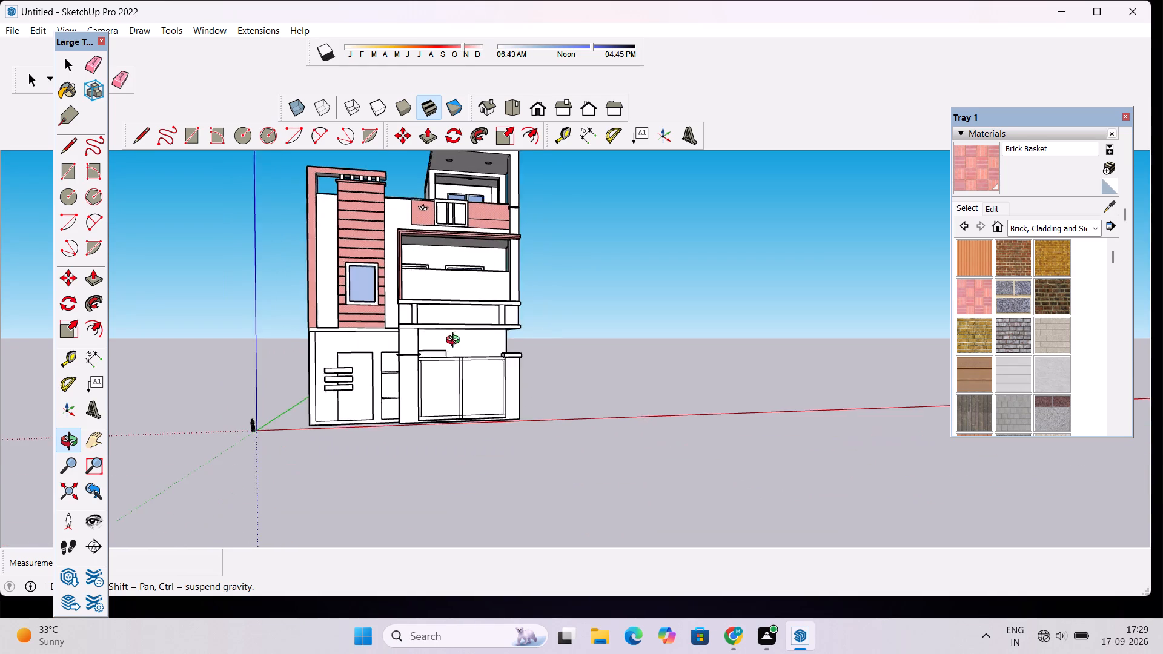
pyautogui.moveTo(456, 342); pyautogui.dragTo(397, 339)
# Paint the top face of the ledge at the foot of the upper balcony's wall with Brick Basket.
pyautogui.scroll(9, 478, 297)
pyautogui.moveTo(479, 329); pyautogui.dragTo(462, 422)
pyautogui.scroll(3, 495, 358)
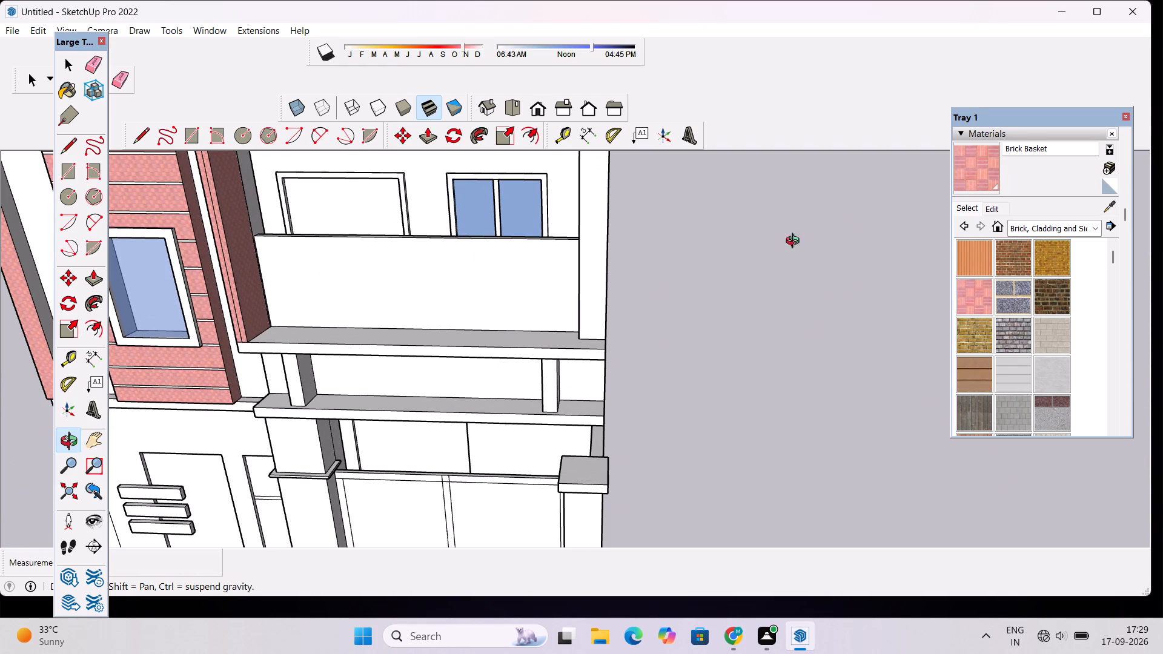
pyautogui.click(958, 176)
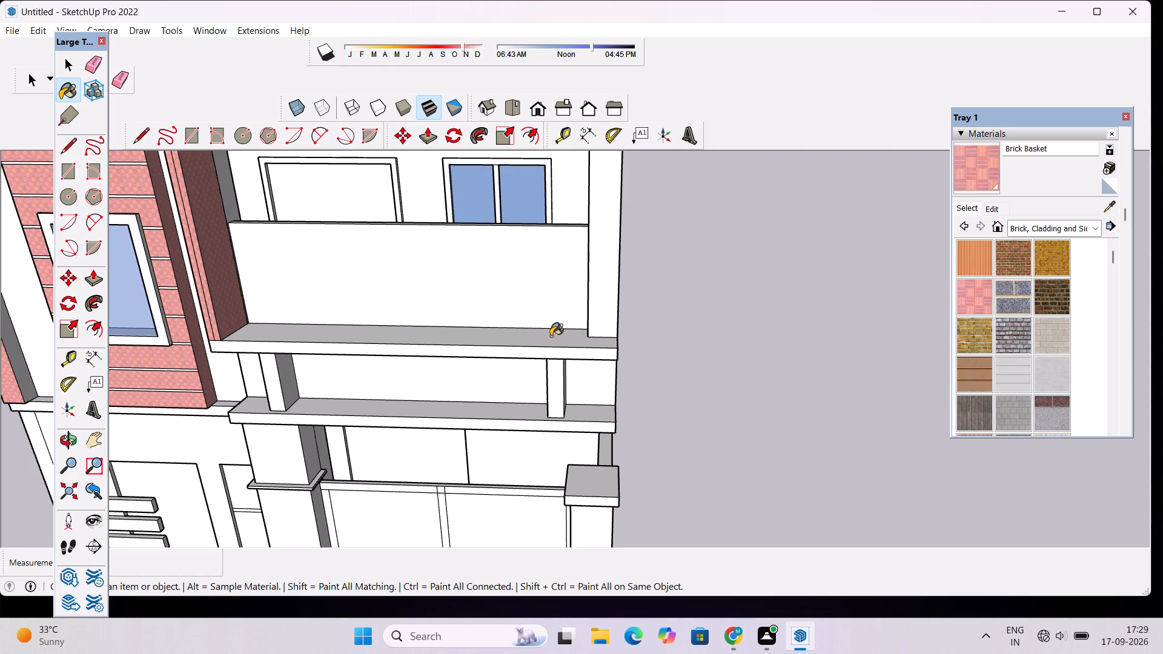
pyautogui.click(551, 336)
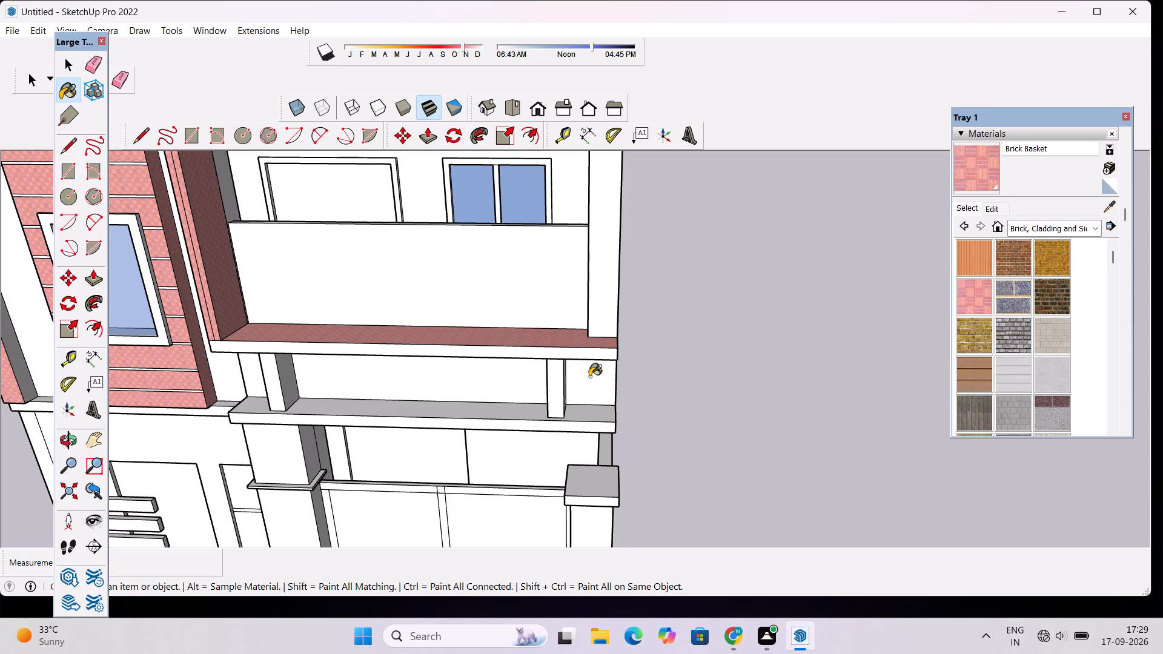
# Paint the underside of the ledge below the upper balcony's wall with Brick Basket.
pyautogui.scroll(-6, 591, 379)
pyautogui.click(70, 441)
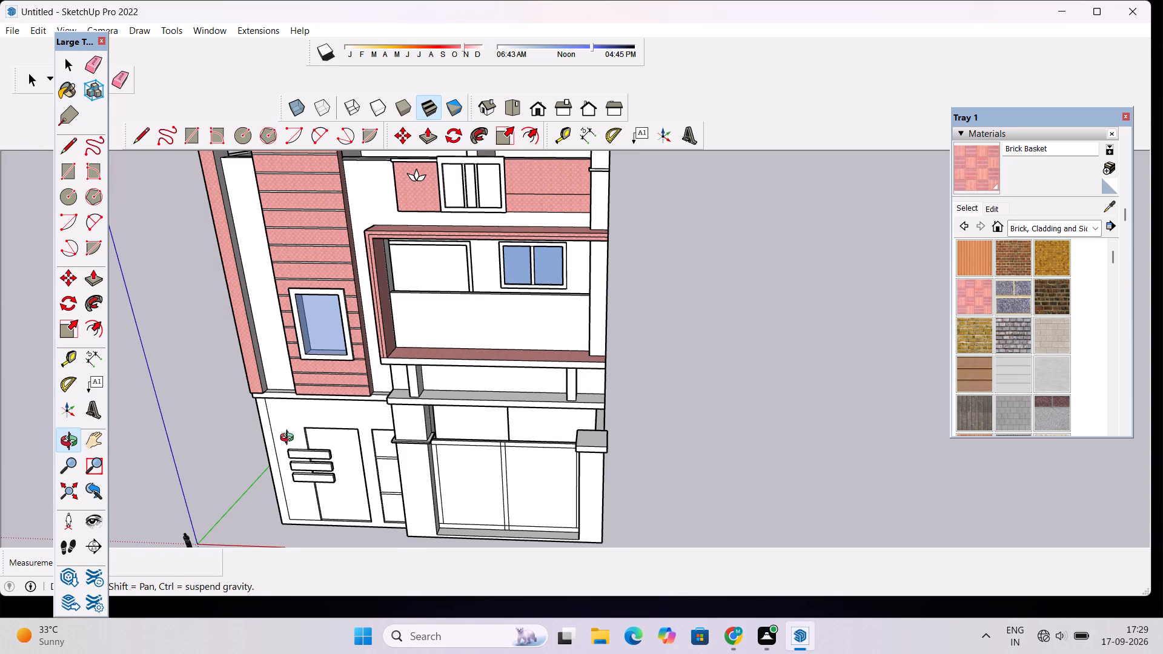
pyautogui.moveTo(379, 465); pyautogui.dragTo(425, 270)
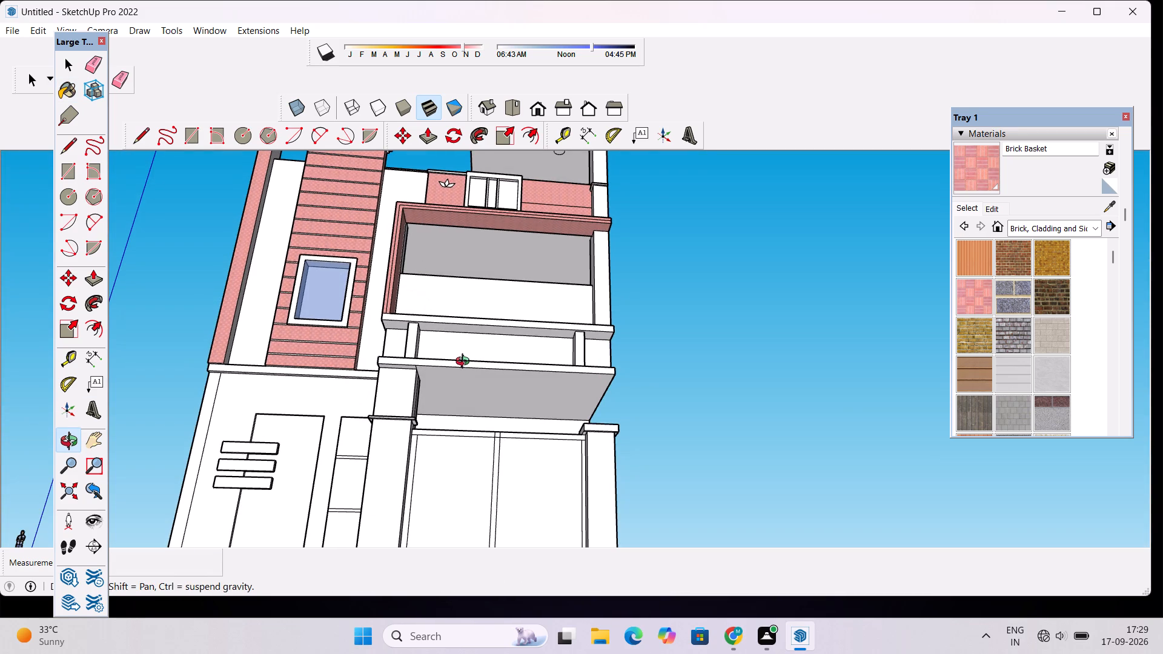
pyautogui.scroll(6, 462, 363)
pyautogui.moveTo(461, 361); pyautogui.dragTo(466, 324)
pyautogui.scroll(2, 483, 314)
pyautogui.moveTo(492, 311); pyautogui.dragTo(489, 331)
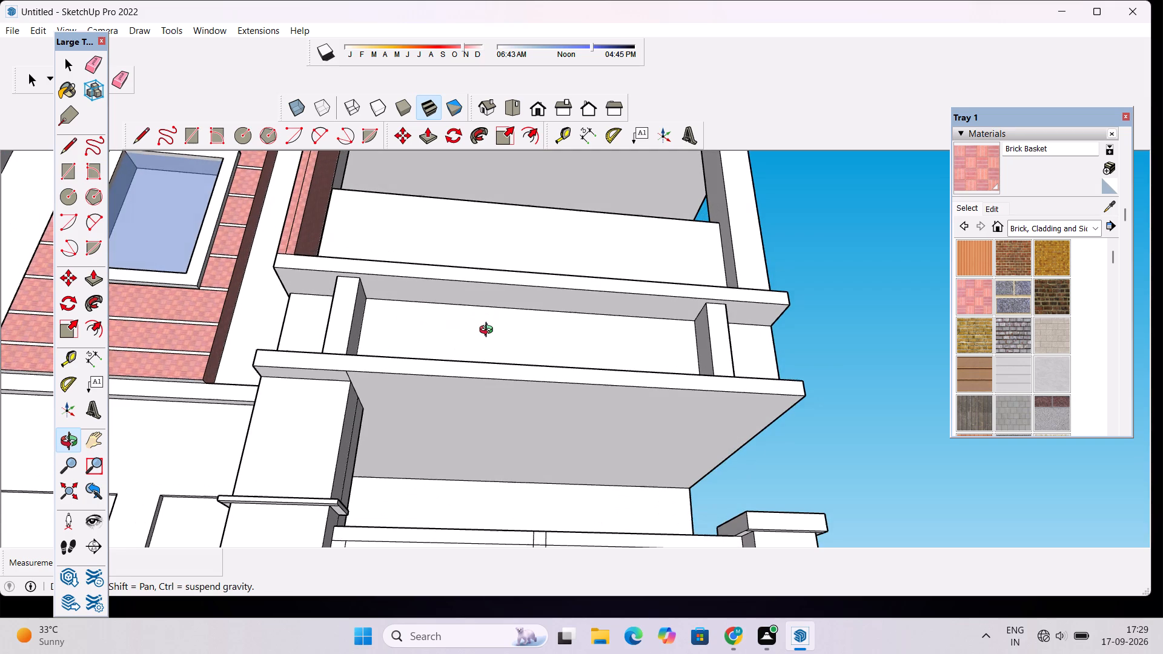
pyautogui.click(986, 168)
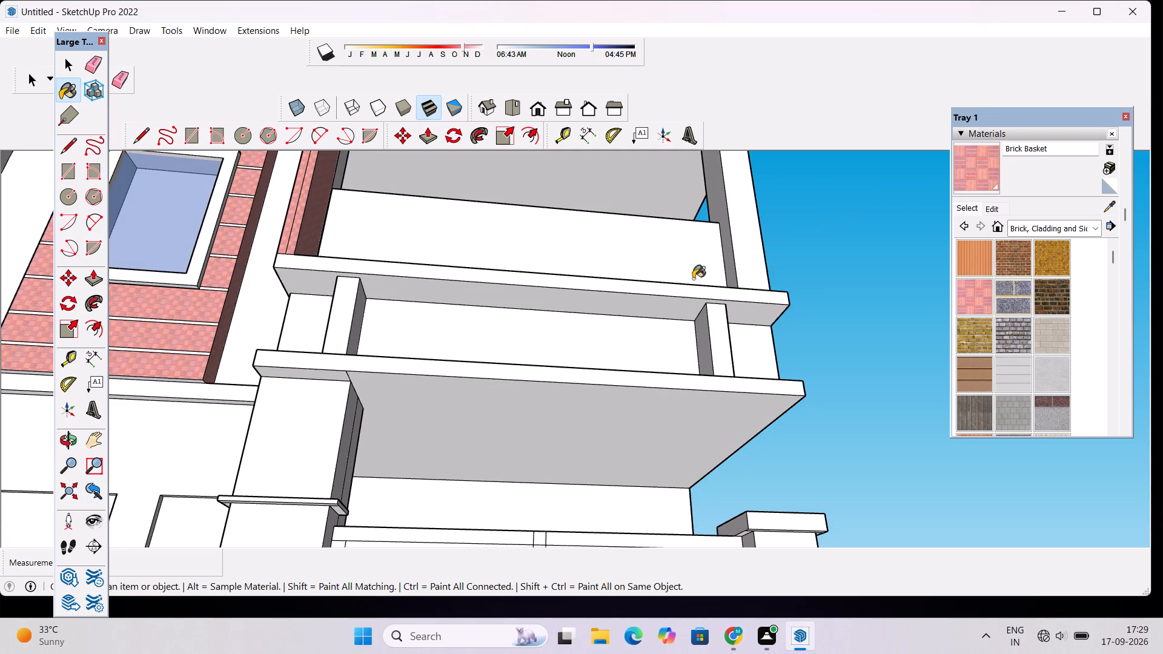
pyautogui.scroll(7, 666, 284)
pyautogui.scroll(7, 580, 308)
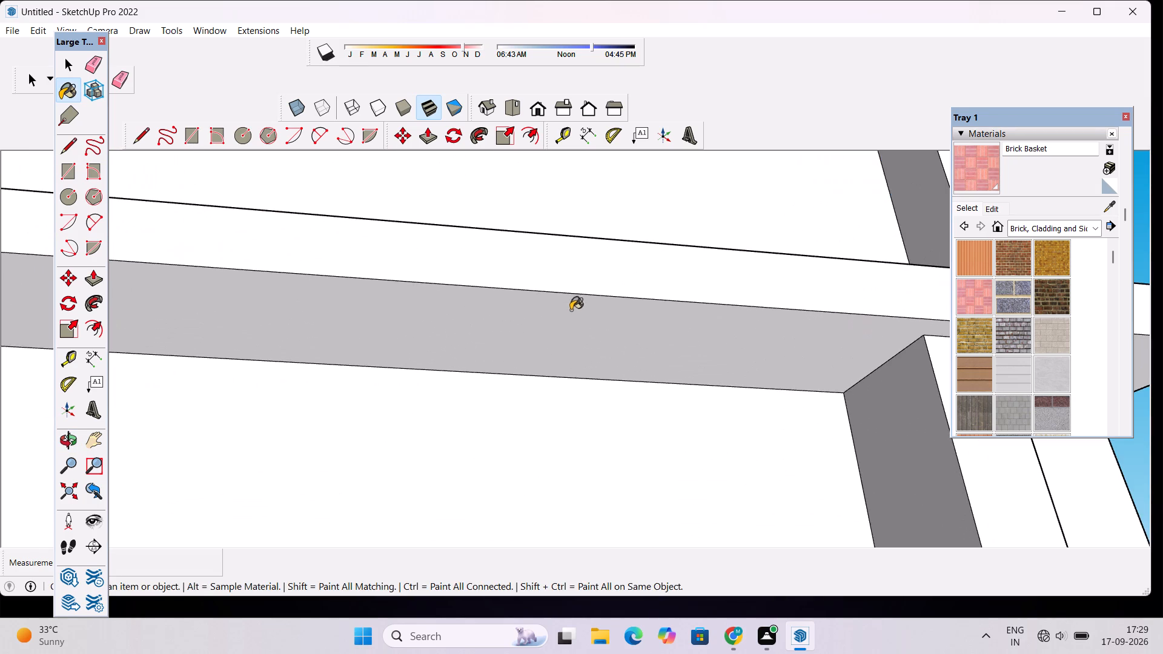
pyautogui.click(552, 316)
# Draw two lines on the building's side wall, along the balcony ledge's top and down to its underside, to separate the ledge's end face.
pyautogui.scroll(-17, 531, 303)
pyautogui.scroll(4, 224, 248)
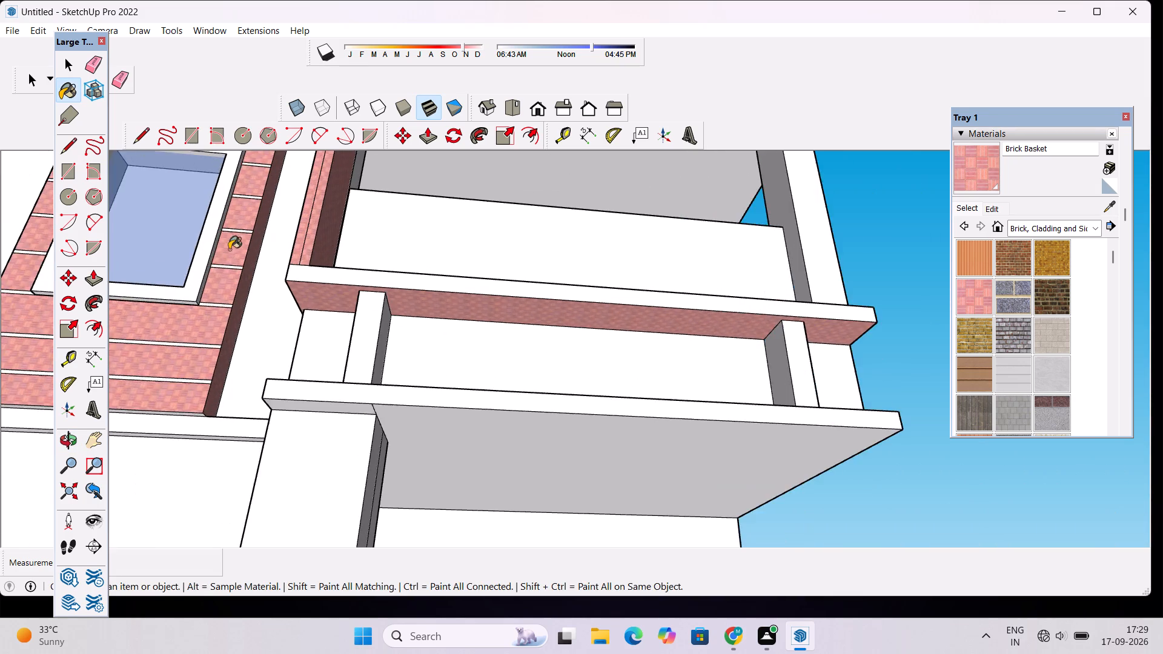
pyautogui.scroll(9, 229, 249)
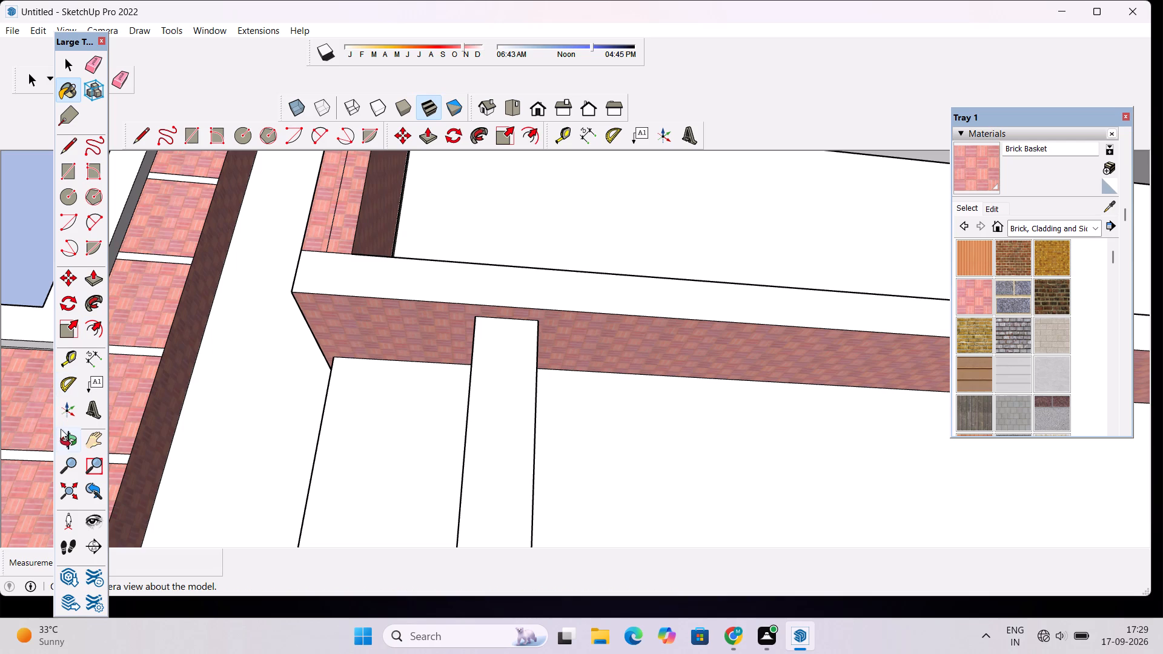
pyautogui.click(64, 439)
pyautogui.moveTo(282, 300); pyautogui.dragTo(113, 339)
pyautogui.scroll(-10, 177, 295)
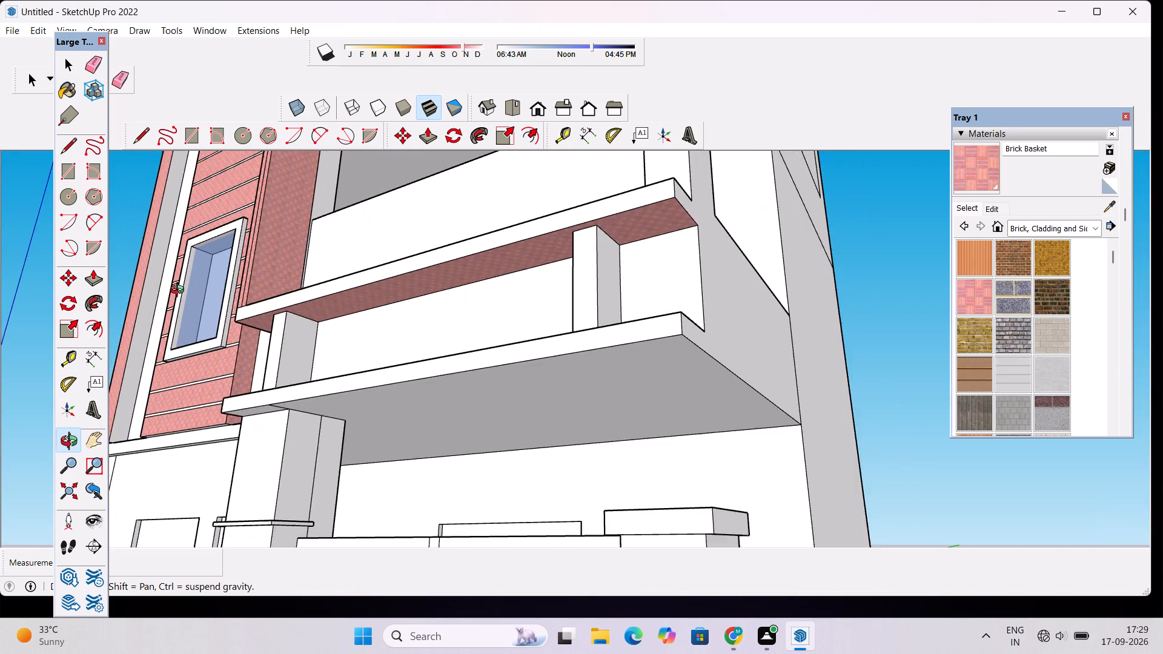
pyautogui.moveTo(330, 292); pyautogui.dragTo(160, 377)
pyautogui.scroll(2, 351, 352)
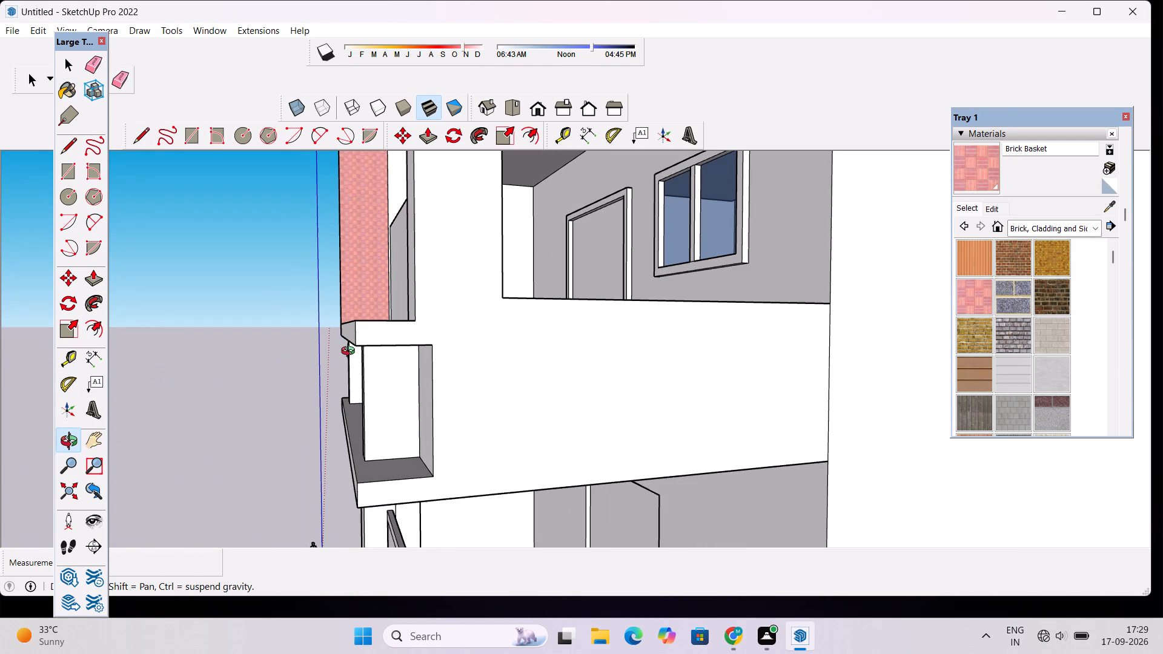
pyautogui.scroll(2, 550, 381)
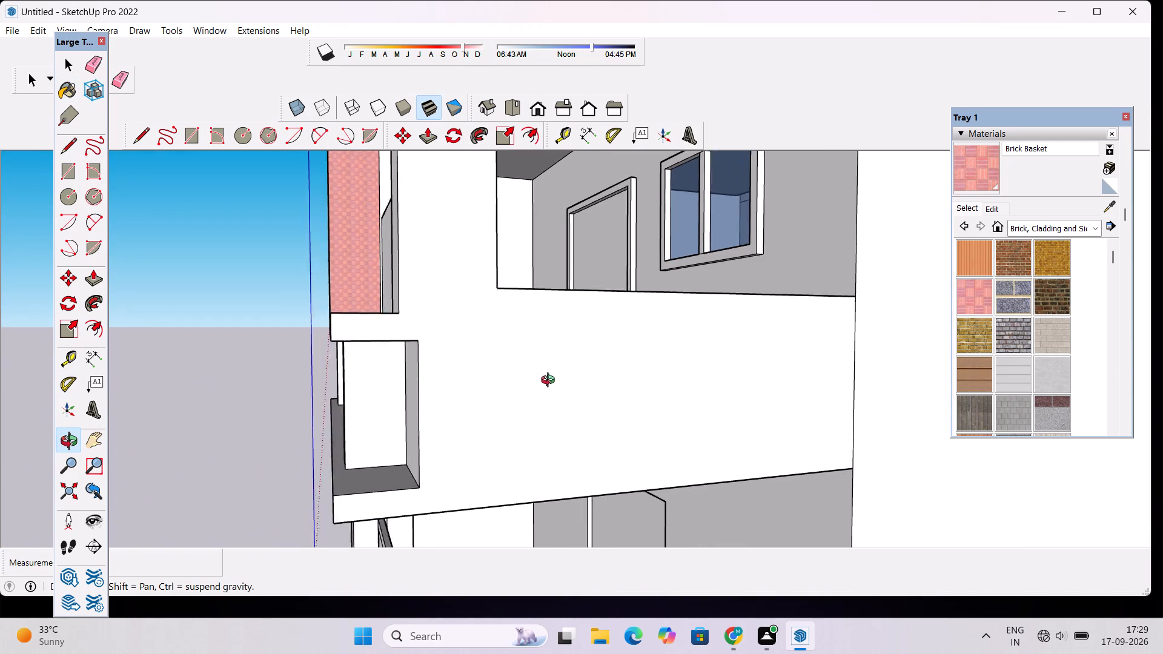
pyautogui.scroll(1, 551, 381)
pyautogui.scroll(2, 505, 360)
pyautogui.press('l')
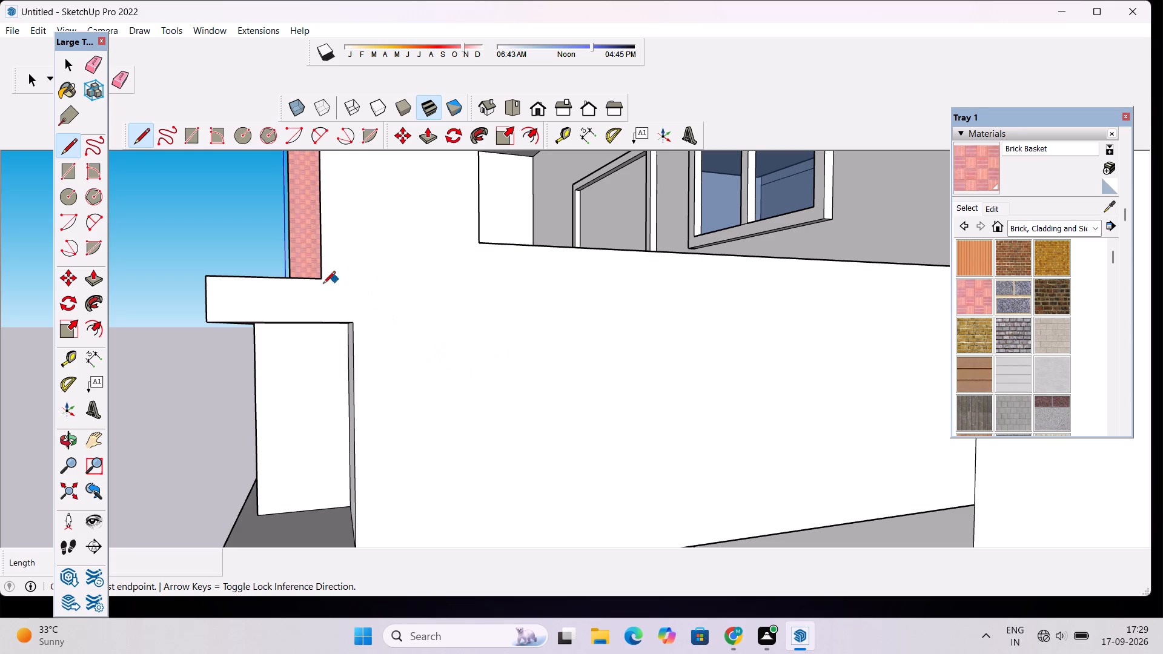
pyautogui.click(324, 280)
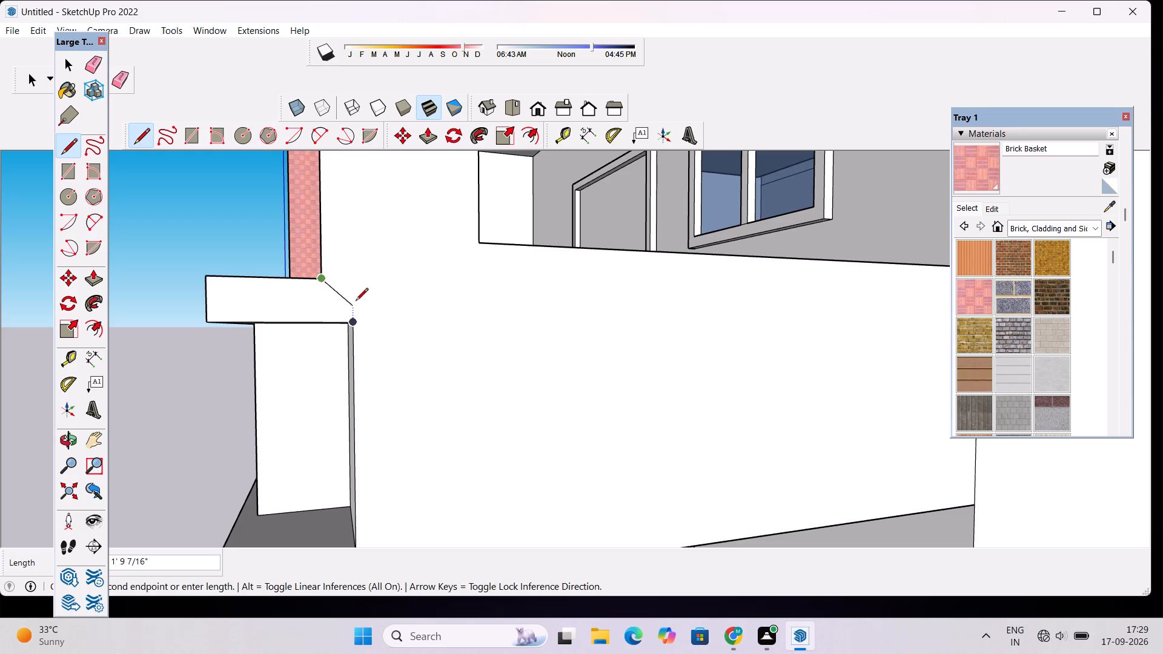
pyautogui.click(351, 282)
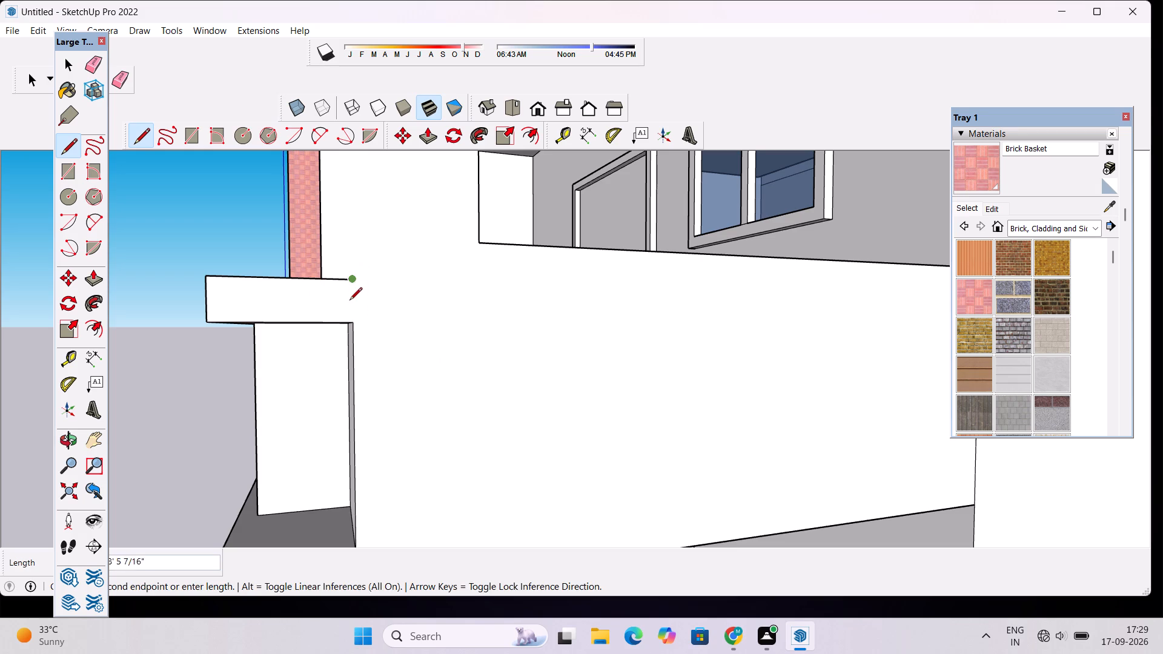
pyautogui.click(351, 321)
pyautogui.press('space')
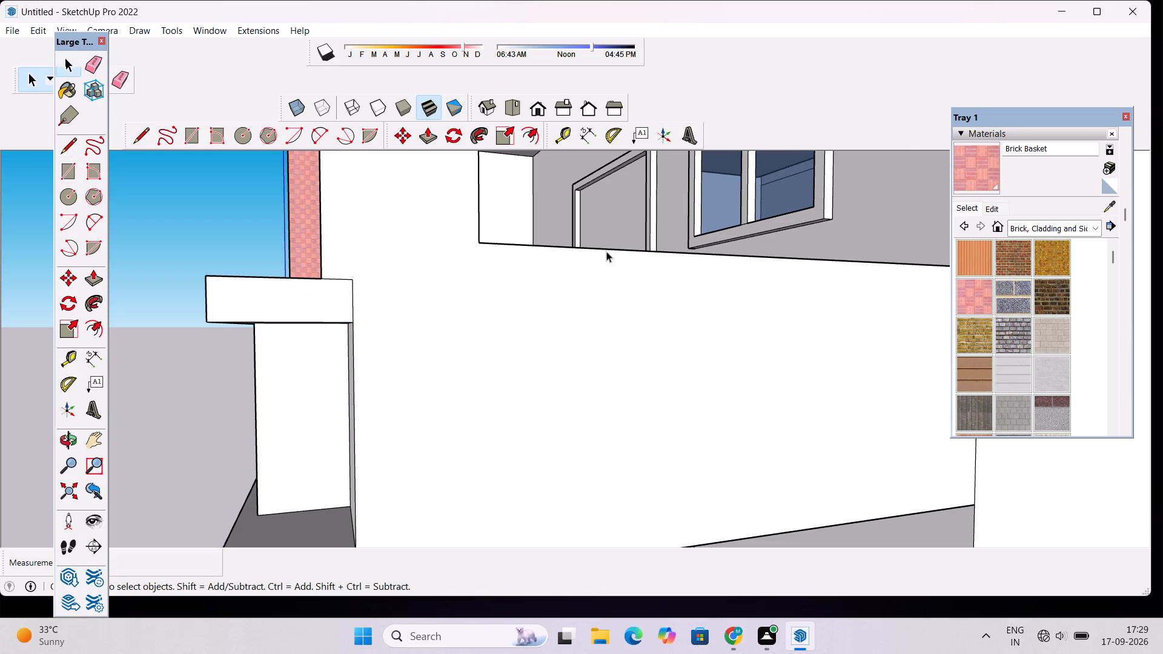
# Paint the balcony ledge's separated end face with Brick Basket.
pyautogui.click(967, 170)
pyautogui.click(316, 290)
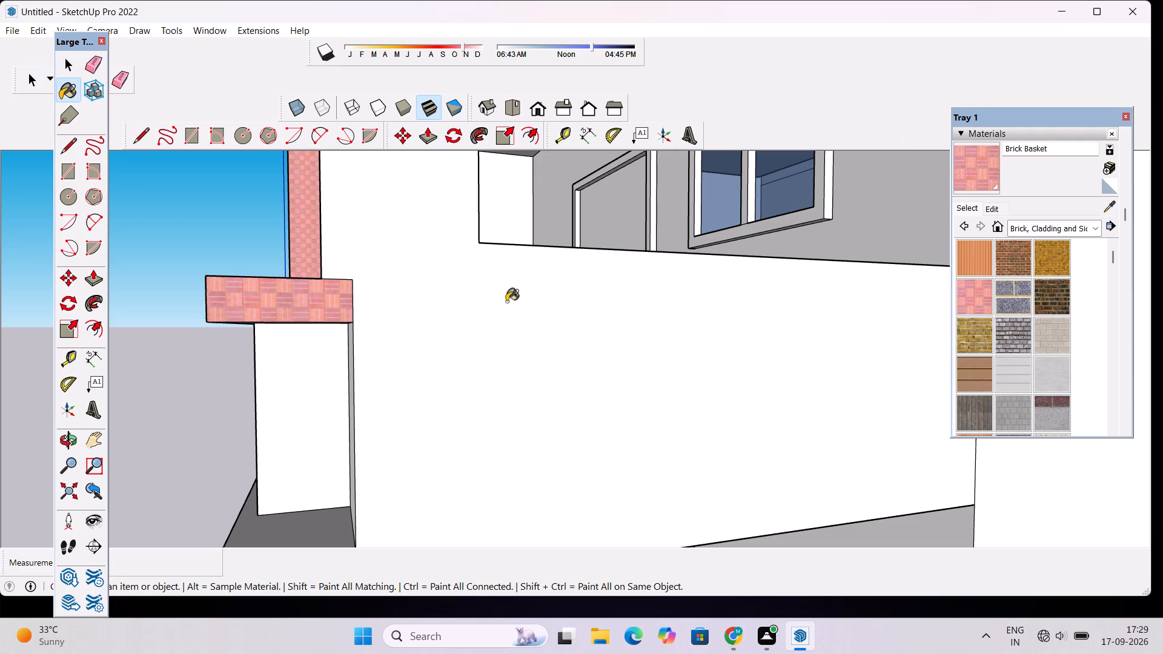
pyautogui.scroll(-7, 509, 309)
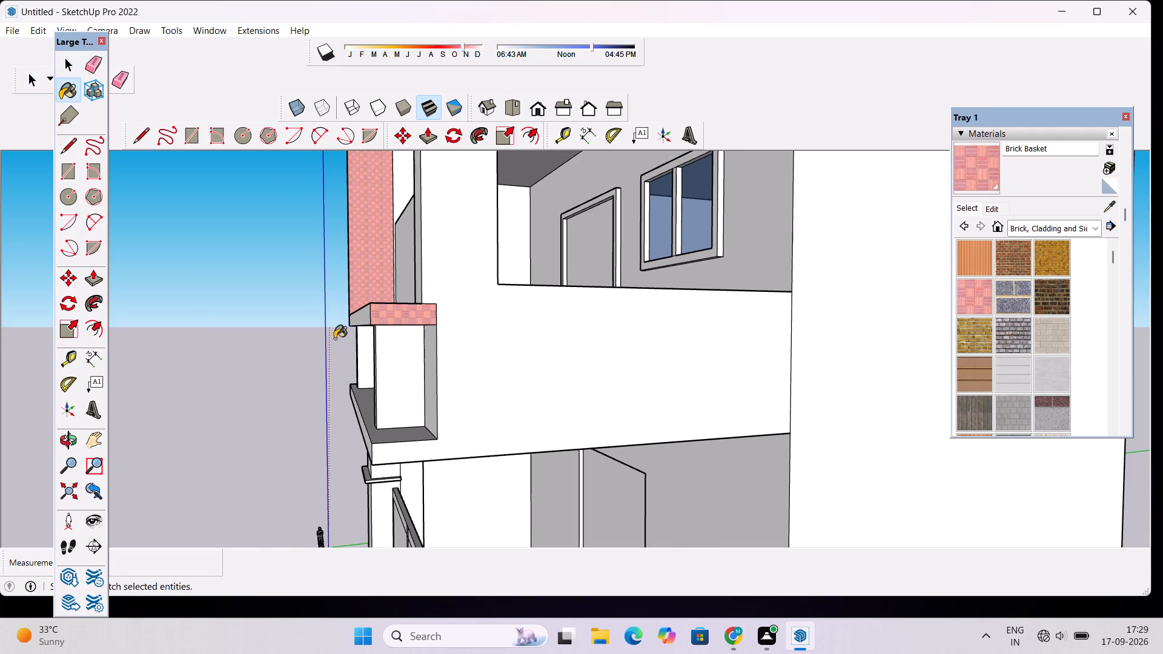
pyautogui.scroll(8, 334, 339)
pyautogui.scroll(-7, 381, 312)
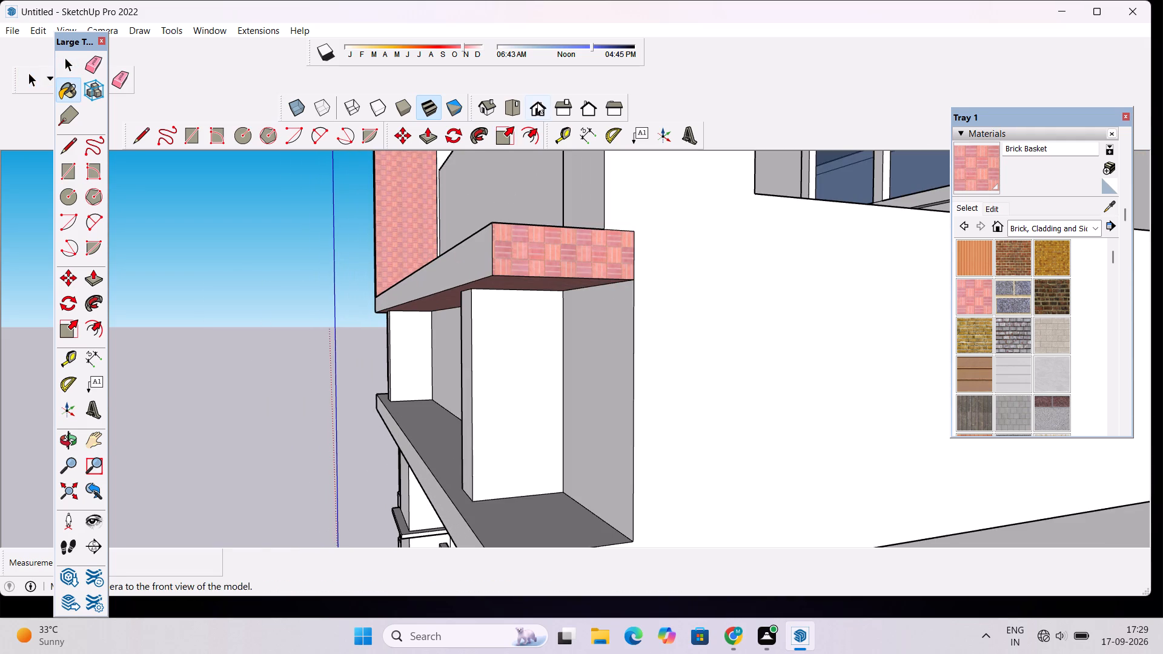
# Look over the whole facade in front view to check which surfaces still lack cladding.
pyautogui.click(538, 102)
pyautogui.scroll(-20, 482, 311)
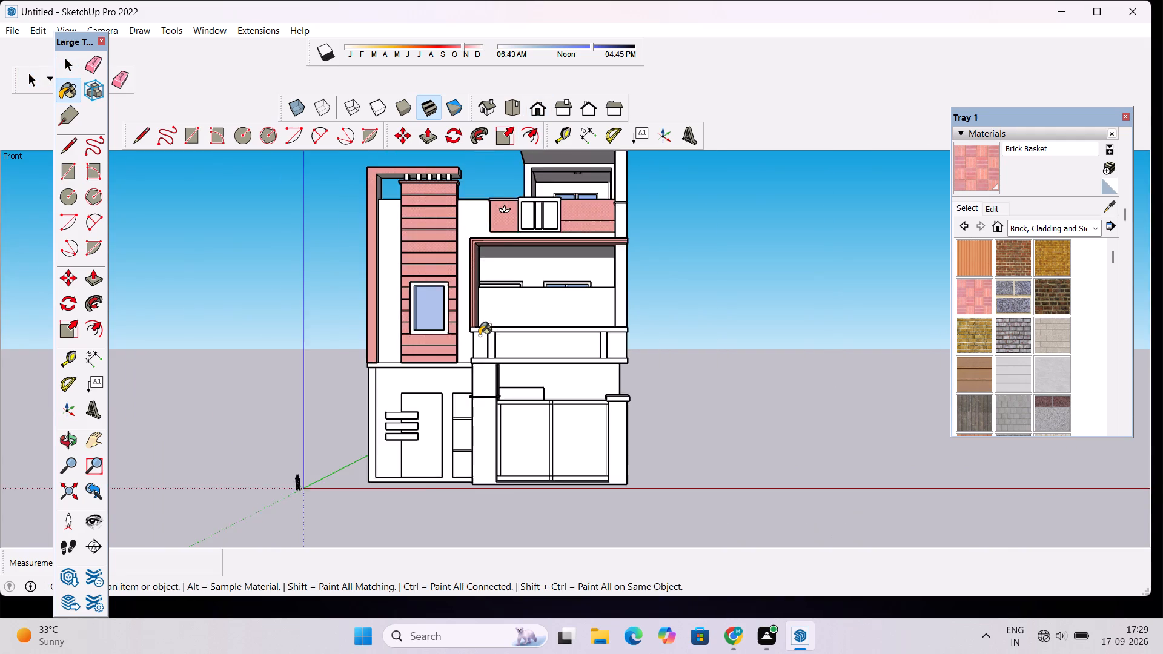
pyautogui.scroll(-5, 479, 335)
pyautogui.scroll(3, 525, 193)
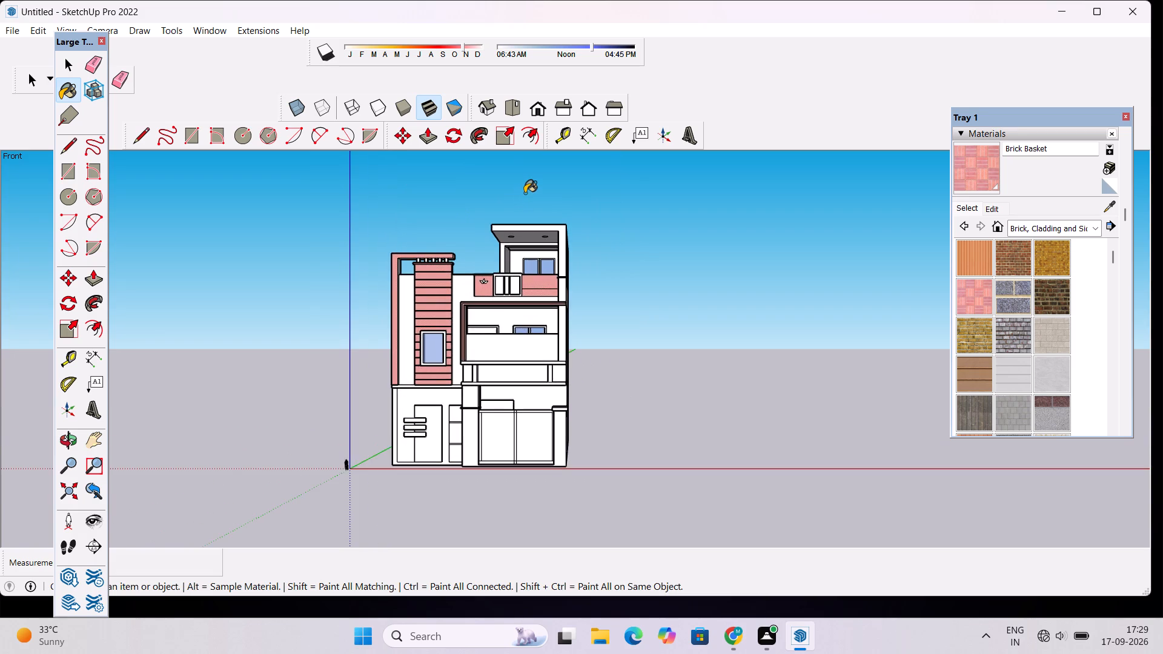
pyautogui.scroll(3, 525, 193)
pyautogui.scroll(-4, 491, 286)
pyautogui.scroll(4, 489, 289)
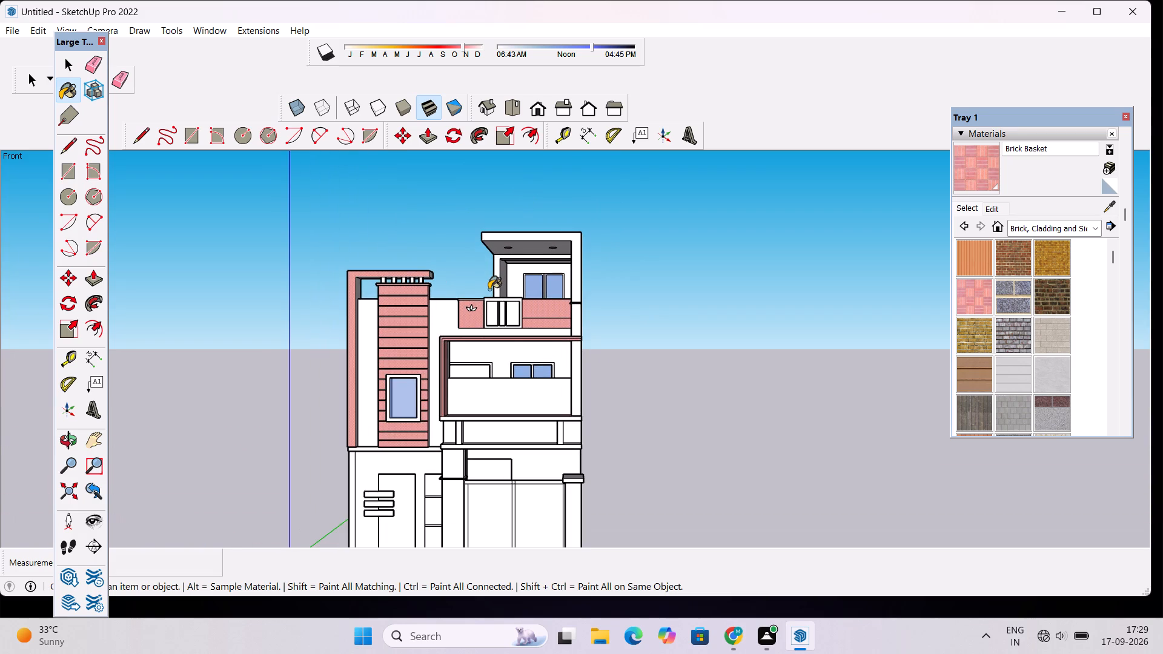
pyautogui.scroll(-6, 499, 293)
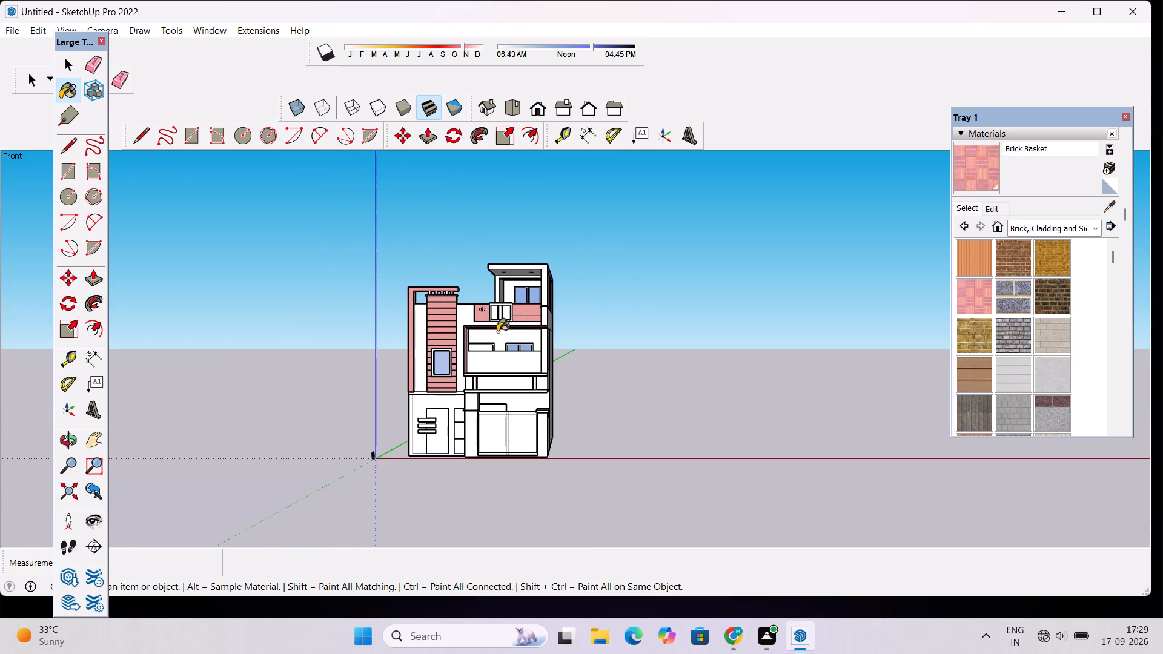
pyautogui.scroll(-3, 497, 332)
pyautogui.scroll(2, 472, 366)
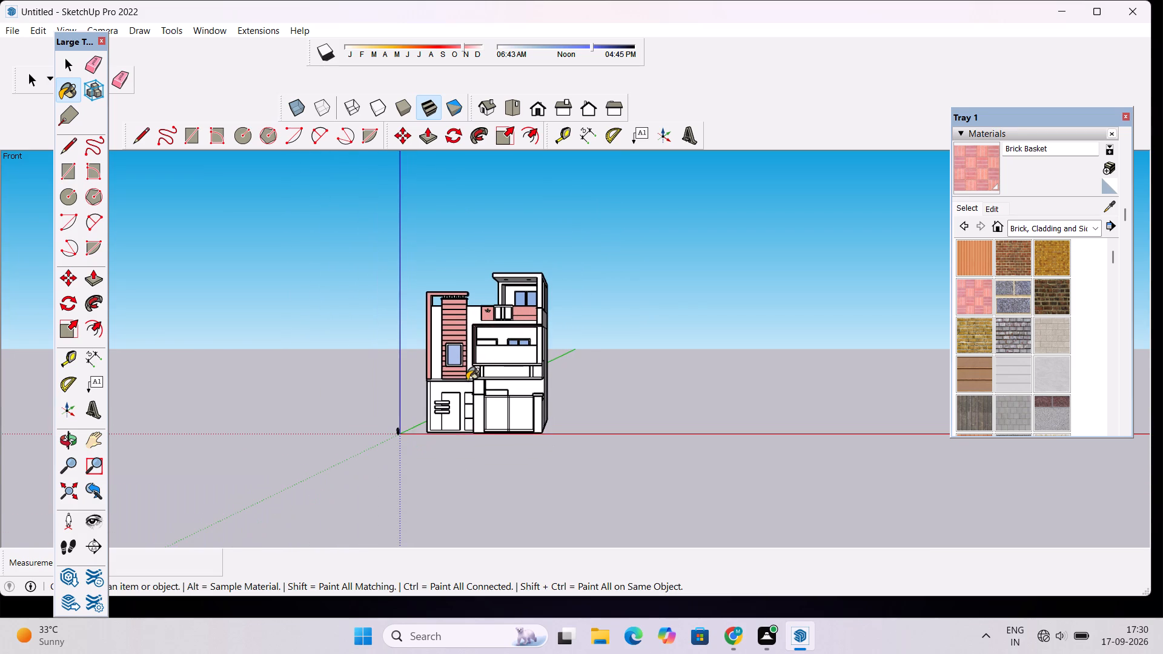
# Paint the inner side face of the tall vertical frame beside the tower with Brick Basket.
pyautogui.scroll(9, 466, 380)
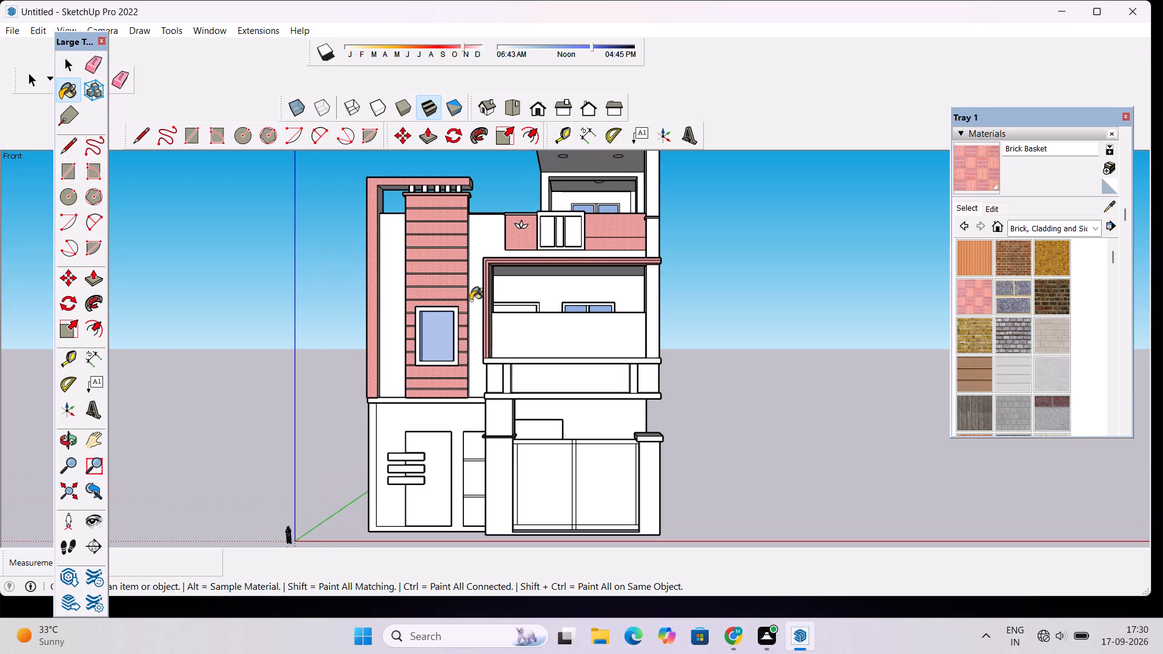
pyautogui.scroll(20, 471, 300)
pyautogui.scroll(3, 471, 300)
pyautogui.scroll(-15, 472, 334)
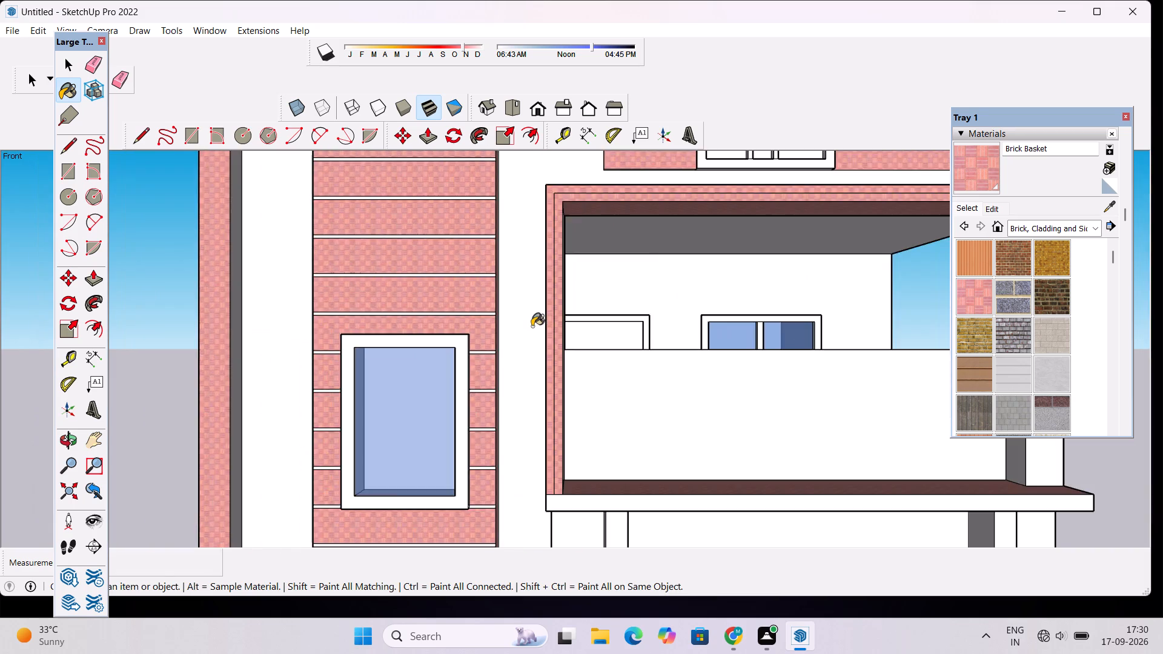
pyautogui.scroll(5, 371, 334)
pyautogui.scroll(5, 191, 363)
pyautogui.click(193, 360)
# Paint the ground-floor front wall around the door and shelf opening with Brick Basket.
pyautogui.scroll(-6, 263, 292)
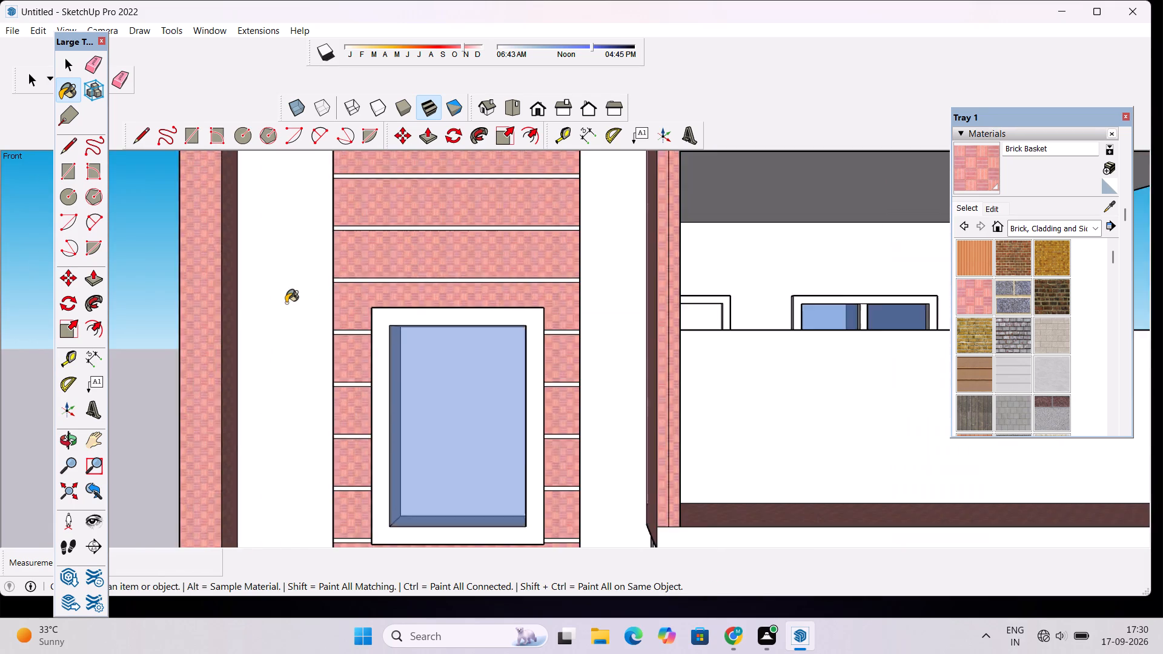
pyautogui.scroll(20, 288, 305)
pyautogui.scroll(6, 288, 305)
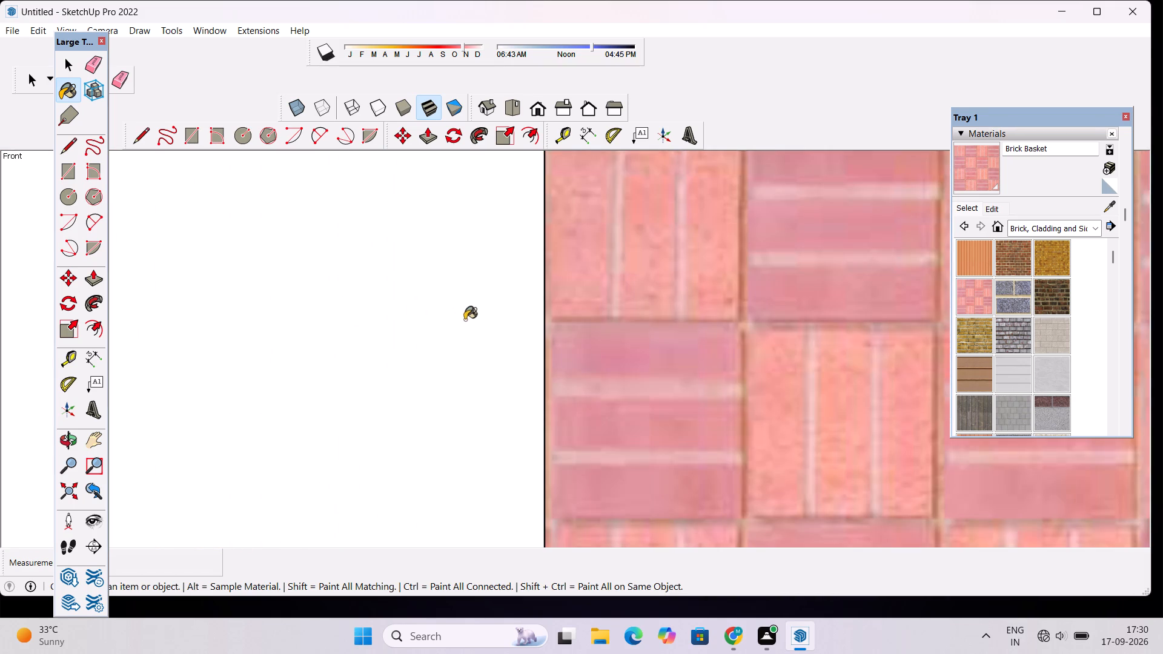
pyautogui.scroll(5, 462, 322)
pyautogui.scroll(-20, 515, 313)
pyautogui.scroll(-5, 515, 313)
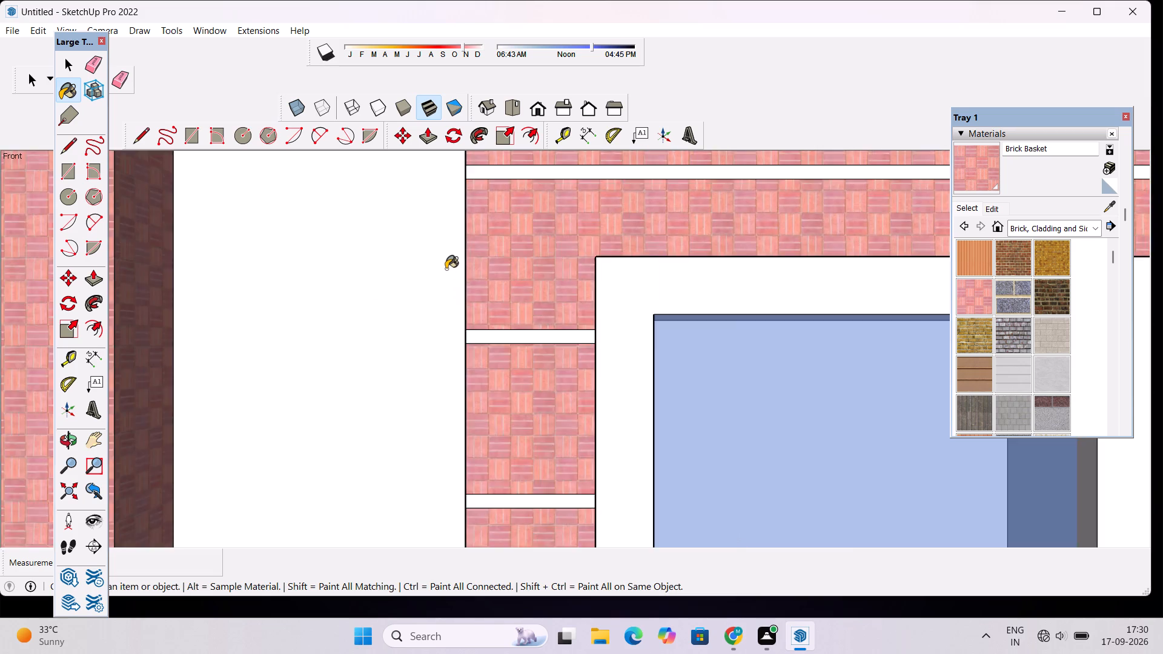
pyautogui.scroll(-3, 446, 269)
pyautogui.scroll(-18, 437, 258)
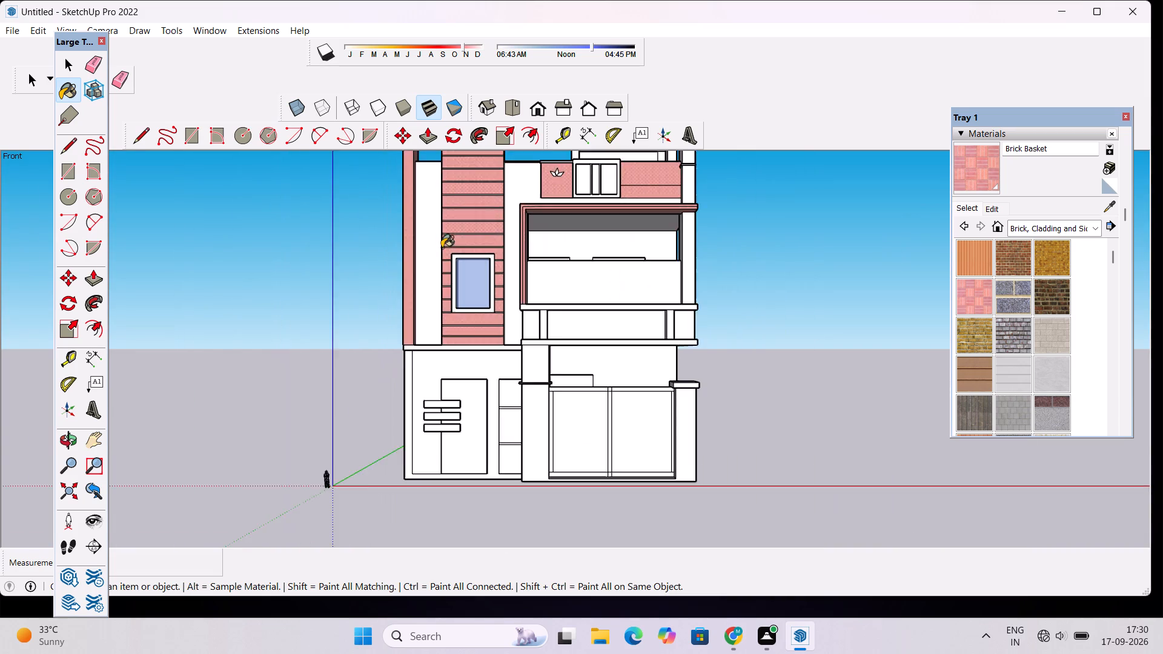
pyautogui.scroll(-7, 442, 248)
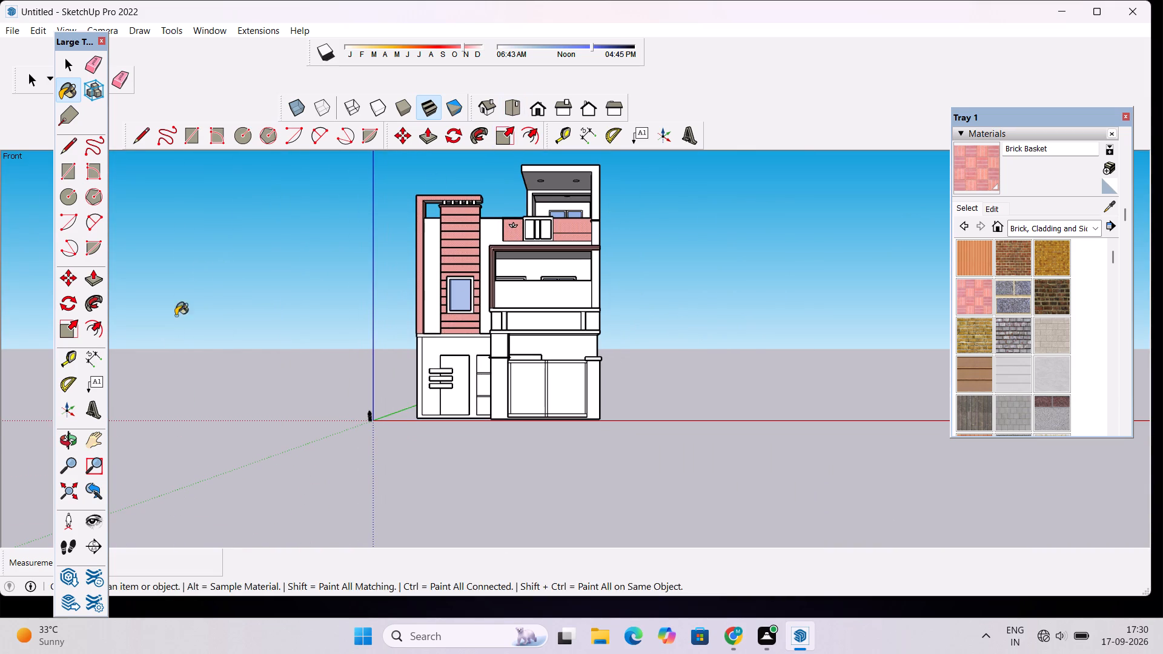
pyautogui.click(68, 441)
pyautogui.moveTo(529, 333); pyautogui.dragTo(531, 368)
pyautogui.moveTo(532, 375); pyautogui.dragTo(532, 369)
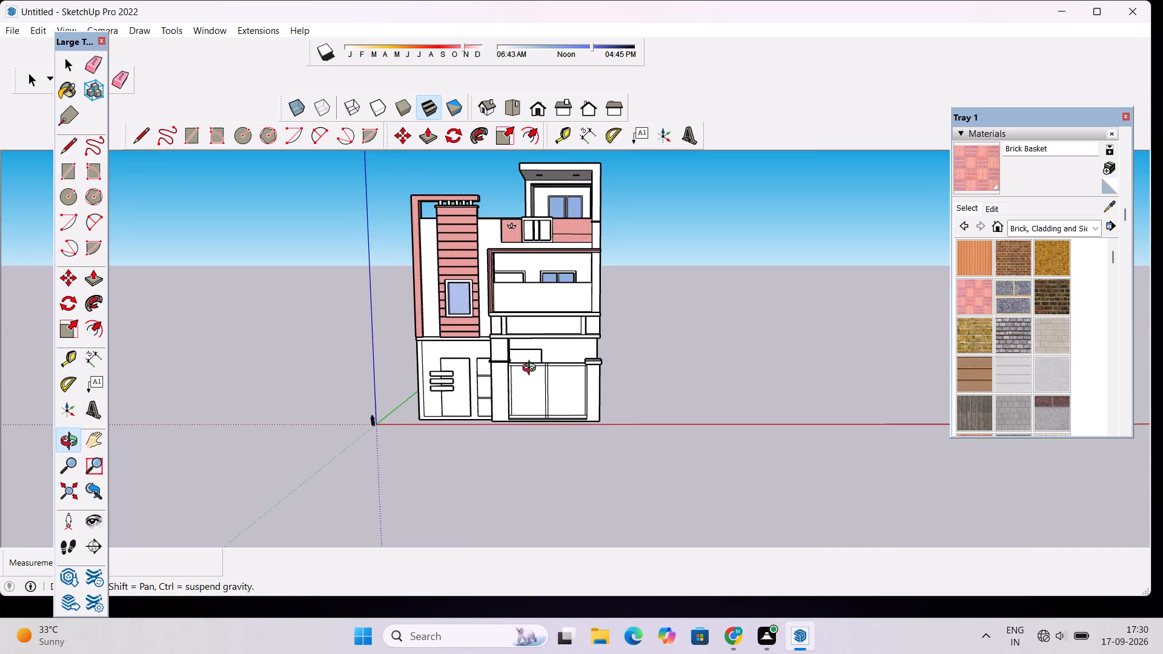
pyautogui.moveTo(532, 369); pyautogui.dragTo(532, 323)
pyautogui.moveTo(532, 323); pyautogui.dragTo(511, 385)
pyautogui.moveTo(495, 398); pyautogui.dragTo(489, 377)
pyautogui.scroll(3, 458, 362)
pyautogui.moveTo(457, 362); pyautogui.dragTo(497, 362)
pyautogui.keyDown('shift'); pyautogui.moveTo(497, 362); pyautogui.dragTo(514, 352); pyautogui.keyUp('shift')
pyautogui.scroll(3, 498, 352)
pyautogui.click(991, 169)
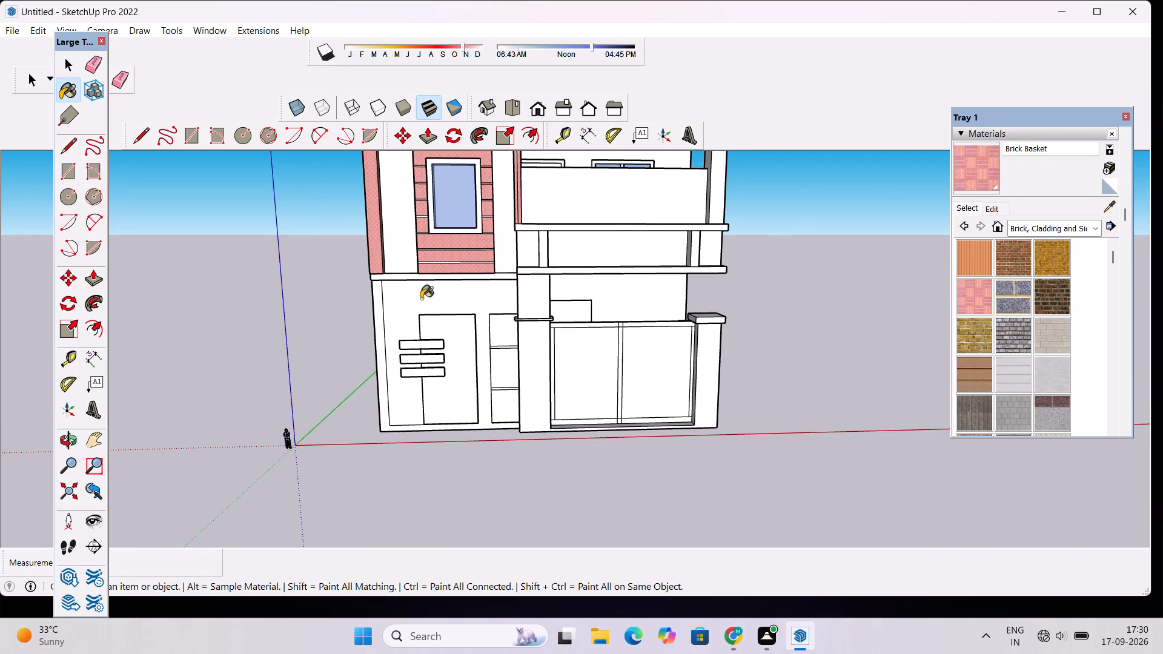
pyautogui.click(421, 299)
# Examine the ground-floor wall, gate, side wall and balconies from several angles.
pyautogui.scroll(3, 433, 322)
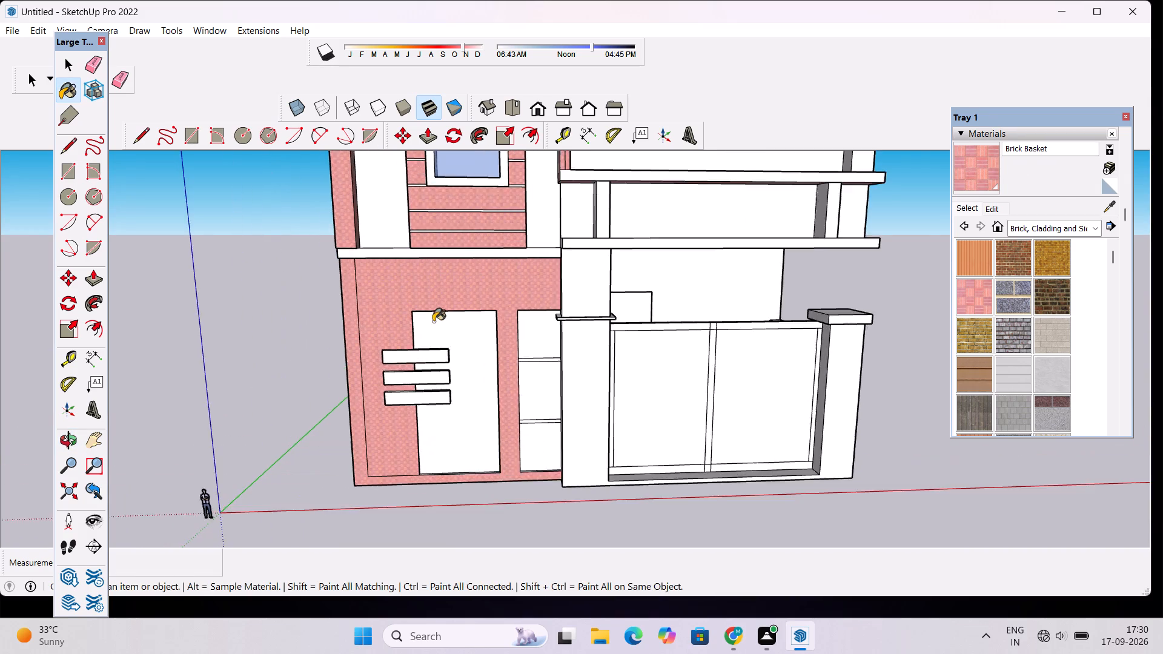
pyautogui.scroll(7, 433, 322)
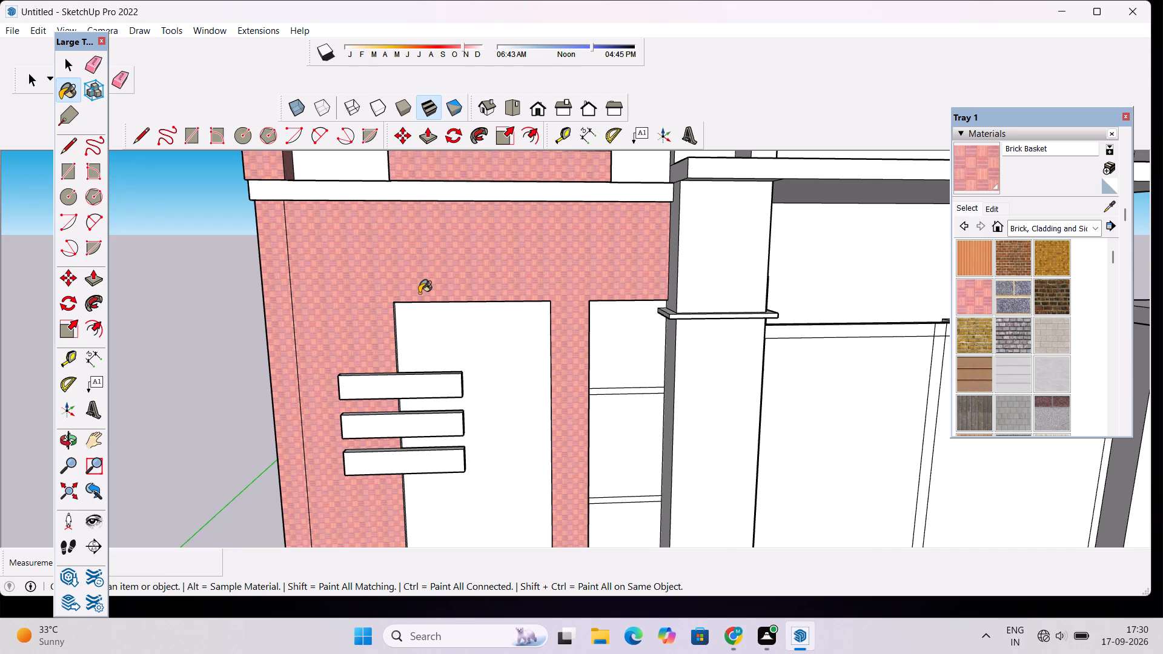
pyautogui.scroll(-12, 419, 293)
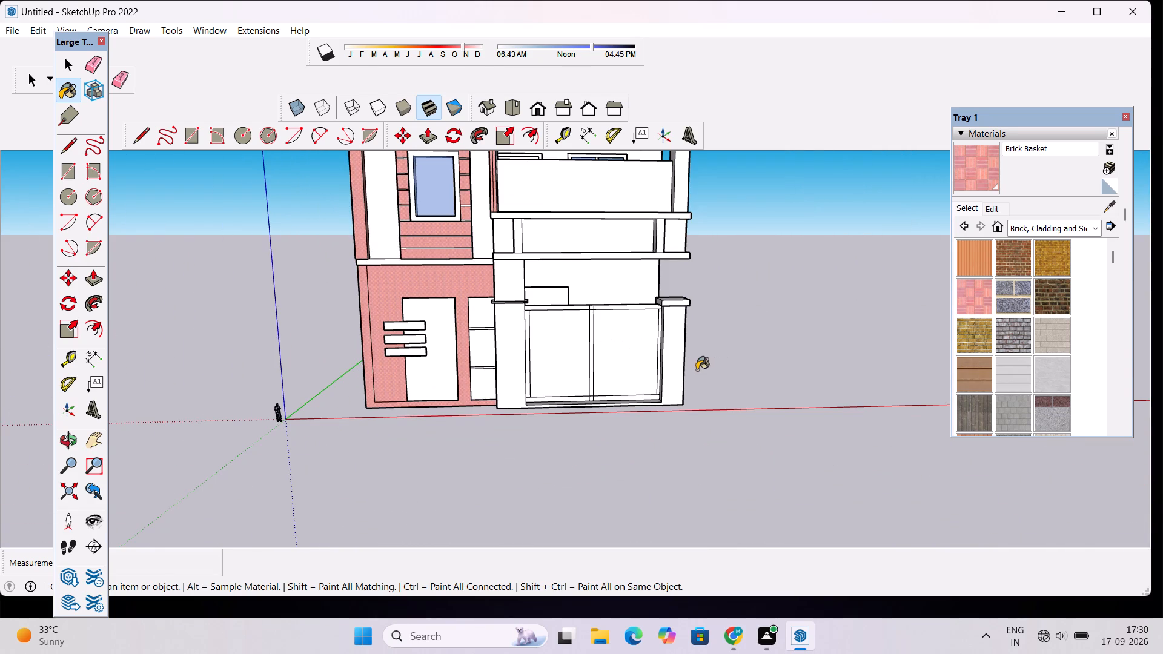
pyautogui.scroll(1, 694, 368)
pyautogui.scroll(-7, 691, 359)
pyautogui.scroll(9, 797, 366)
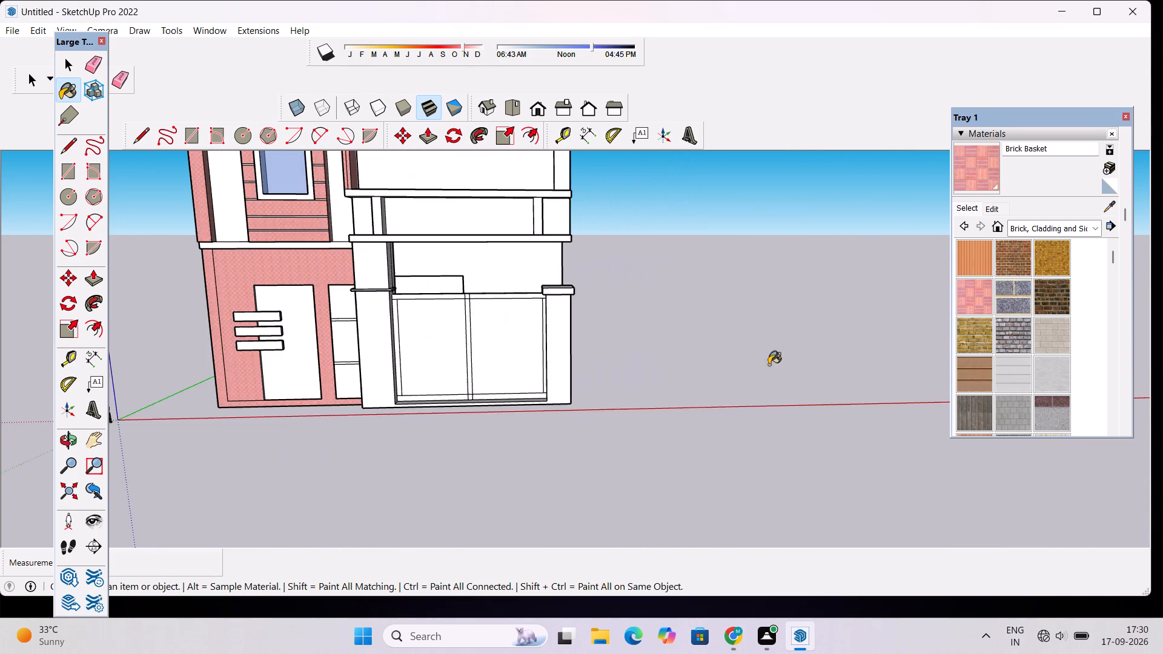
pyautogui.scroll(5, 490, 342)
pyautogui.scroll(-4, 488, 336)
pyautogui.press('o')
pyautogui.moveTo(512, 348); pyautogui.dragTo(465, 358)
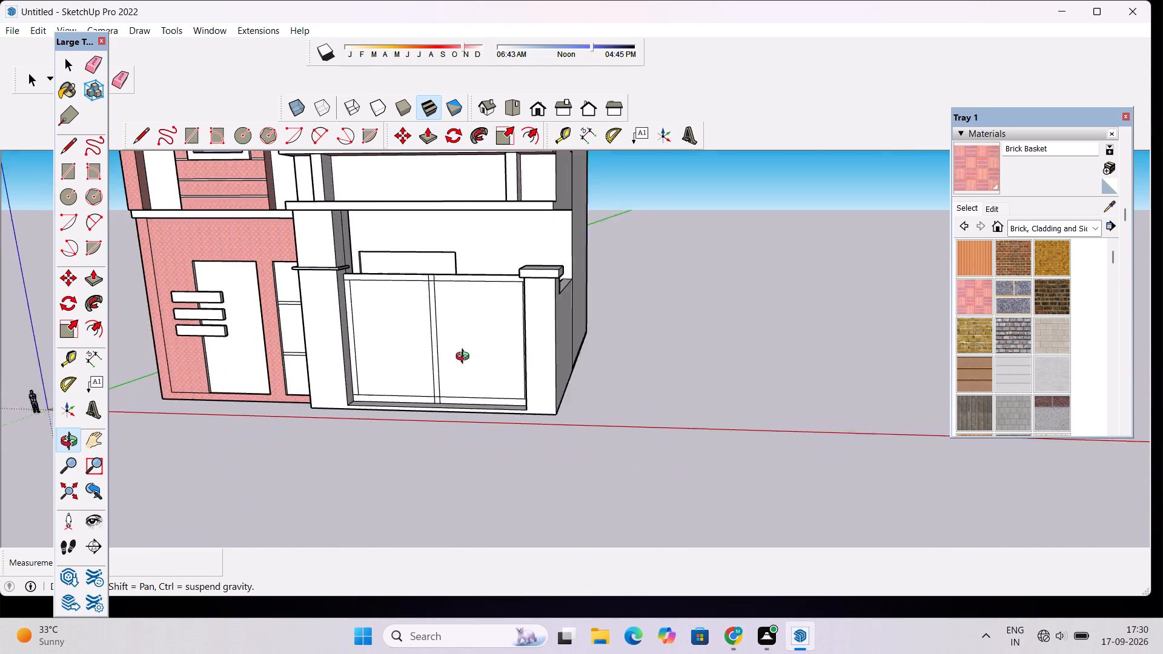
pyautogui.moveTo(465, 358); pyautogui.dragTo(439, 358)
pyautogui.keyDown('shift'); pyautogui.moveTo(439, 358); pyautogui.dragTo(400, 366); pyautogui.keyUp('shift')
pyautogui.scroll(-4, 403, 352)
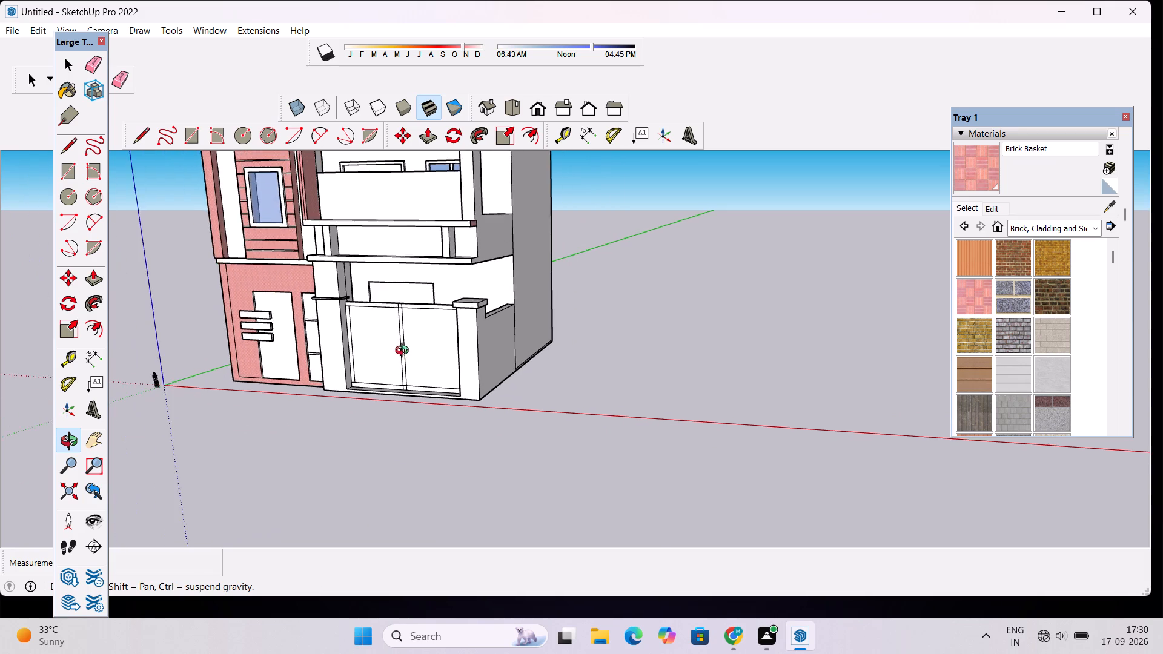
pyautogui.moveTo(335, 366); pyautogui.dragTo(426, 343)
pyautogui.scroll(-6, 426, 343)
pyautogui.keyDown('shift'); pyautogui.moveTo(458, 325); pyautogui.dragTo(469, 406); pyautogui.keyUp('shift')
pyautogui.scroll(4, 342, 397)
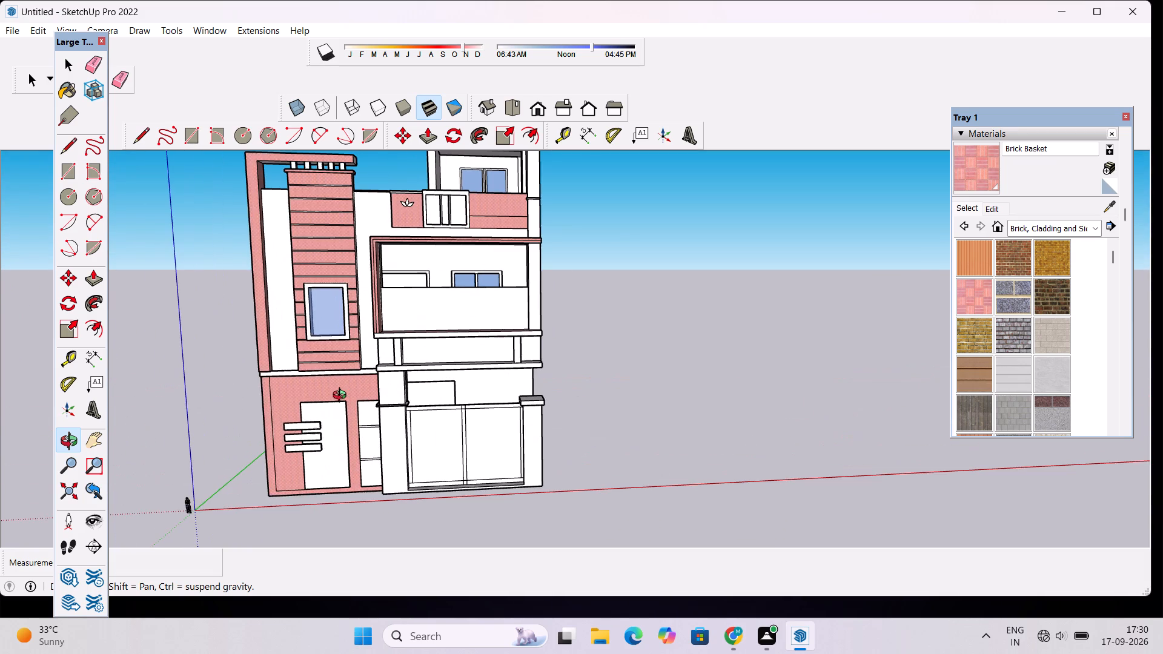
pyautogui.scroll(-1, 369, 365)
pyautogui.keyDown('shift'); pyautogui.moveTo(405, 352); pyautogui.dragTo(396, 377); pyautogui.keyUp('shift')
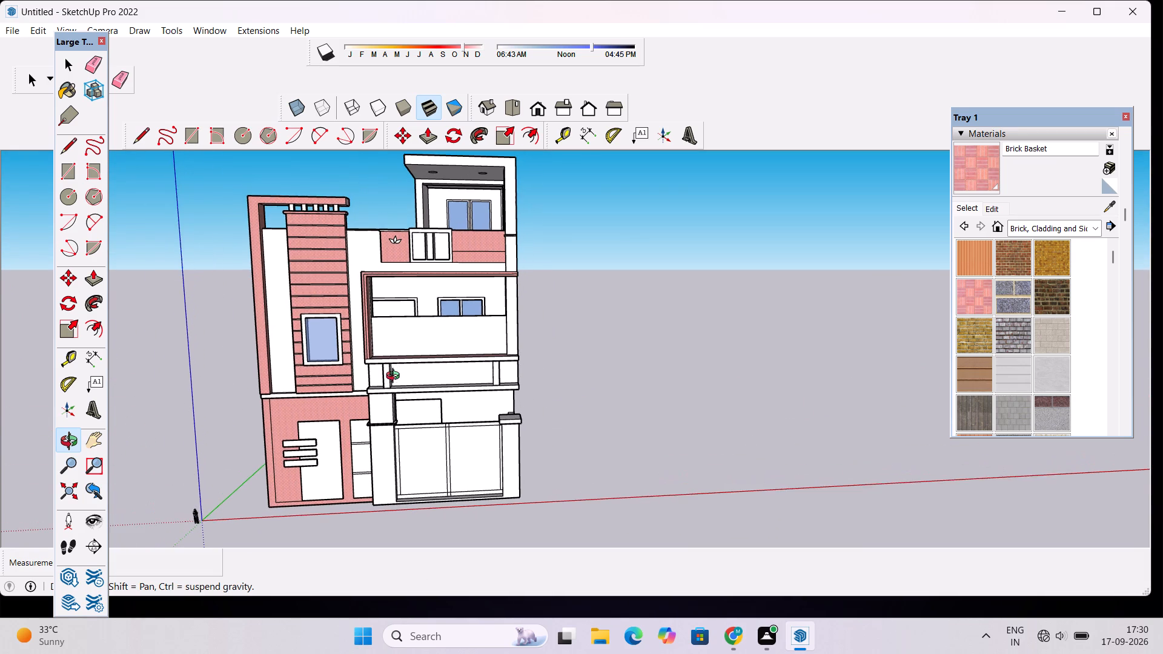
# Paint the top and front faces of the lower ledge above the gate with Brick Basket.
pyautogui.scroll(5, 396, 377)
pyautogui.moveTo(416, 397); pyautogui.dragTo(419, 325)
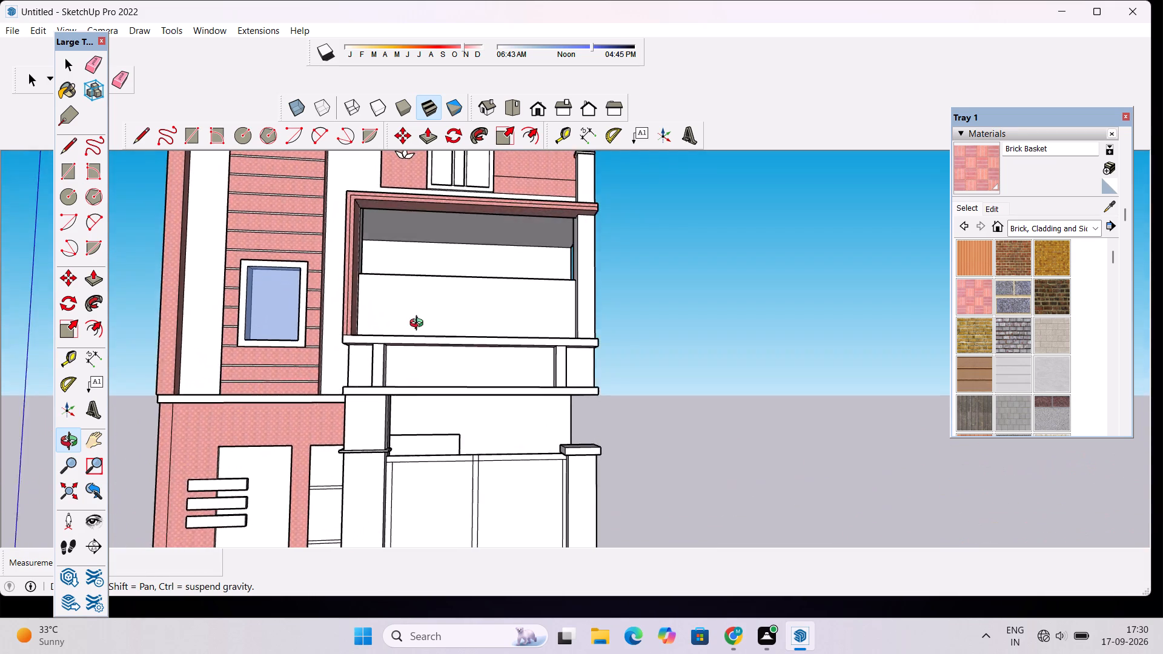
pyautogui.moveTo(419, 325); pyautogui.dragTo(412, 372)
pyautogui.moveTo(416, 380); pyautogui.dragTo(415, 426)
pyautogui.click(983, 169)
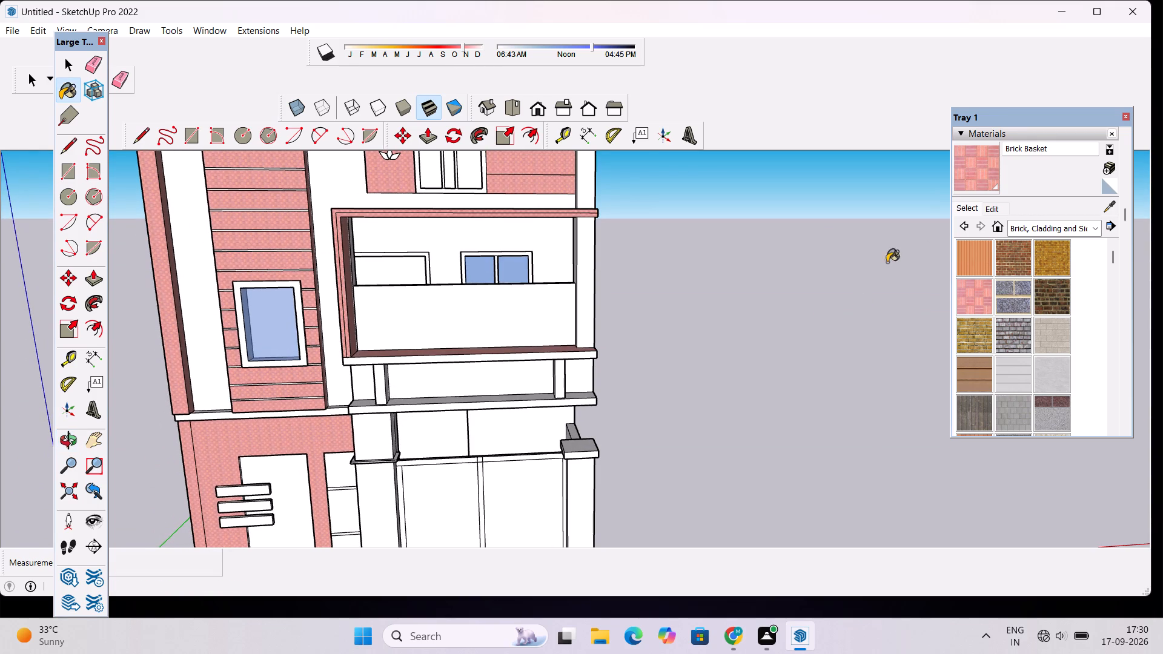
pyautogui.scroll(9, 520, 395)
pyautogui.click(520, 395)
pyautogui.click(525, 420)
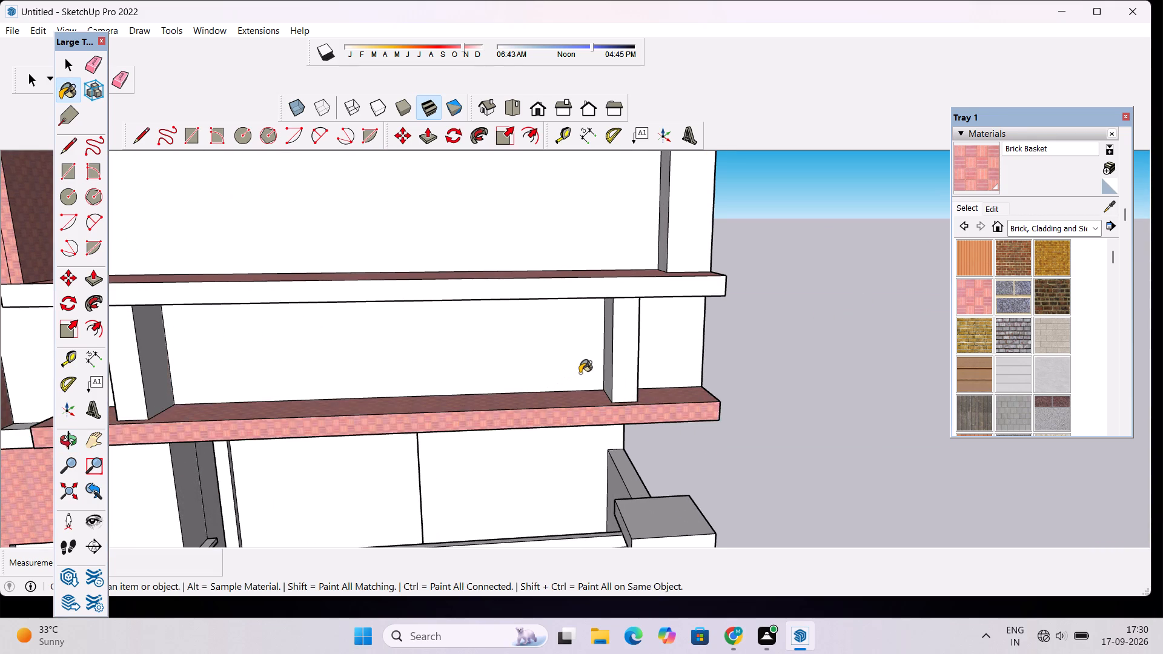
# Paint the strip of the lower ledge's underside above the gate pillar with Brick Basket.
pyautogui.scroll(-5, 580, 373)
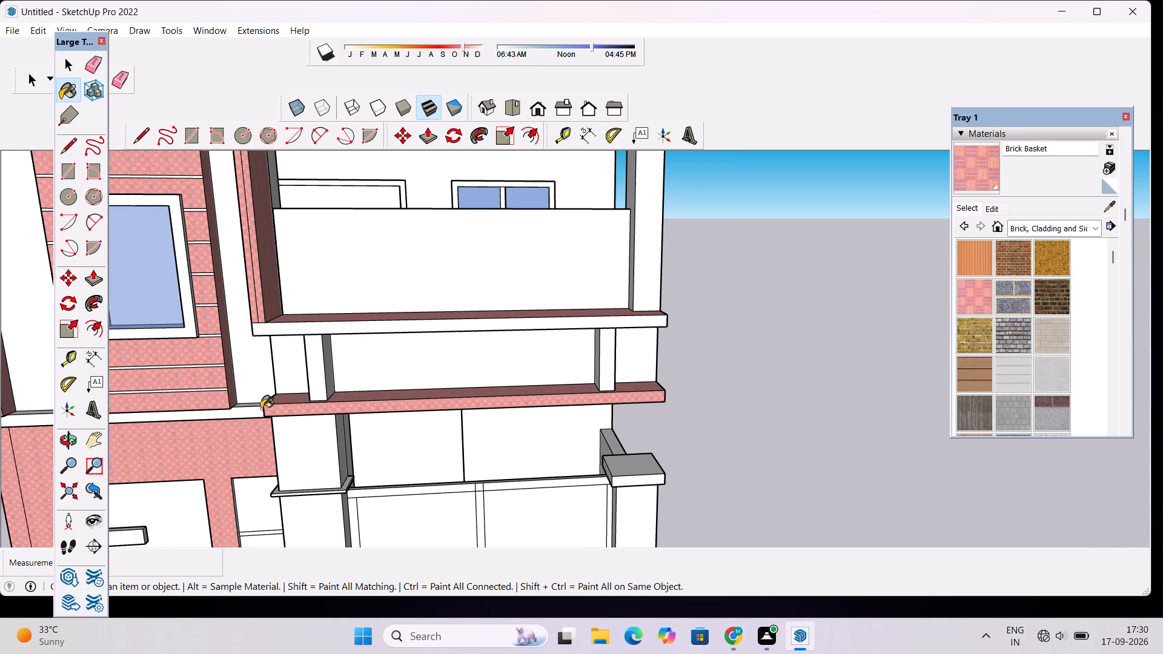
pyautogui.press('o')
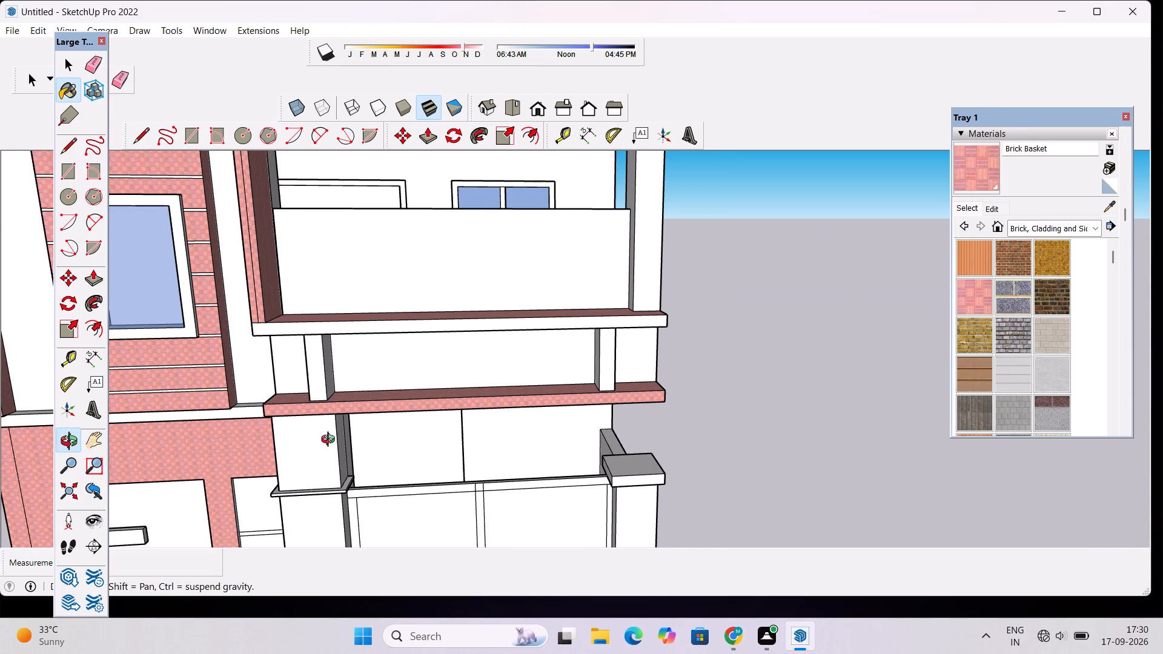
pyautogui.moveTo(331, 441); pyautogui.dragTo(325, 280)
pyautogui.scroll(5, 331, 369)
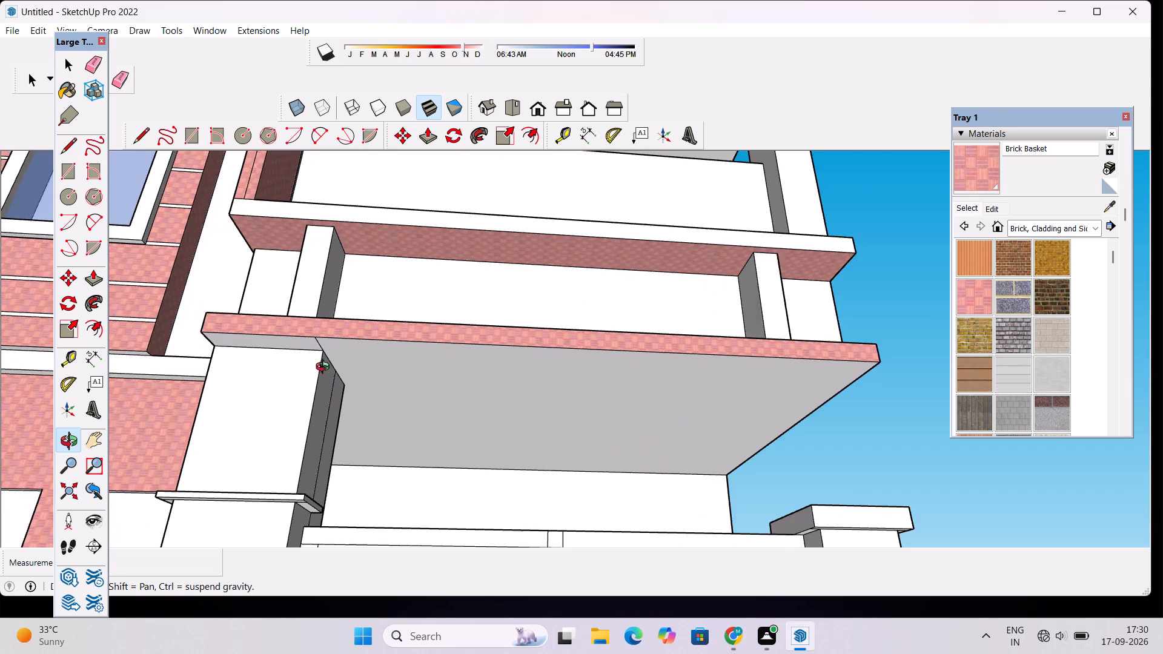
pyautogui.scroll(5, 308, 358)
pyautogui.click(991, 174)
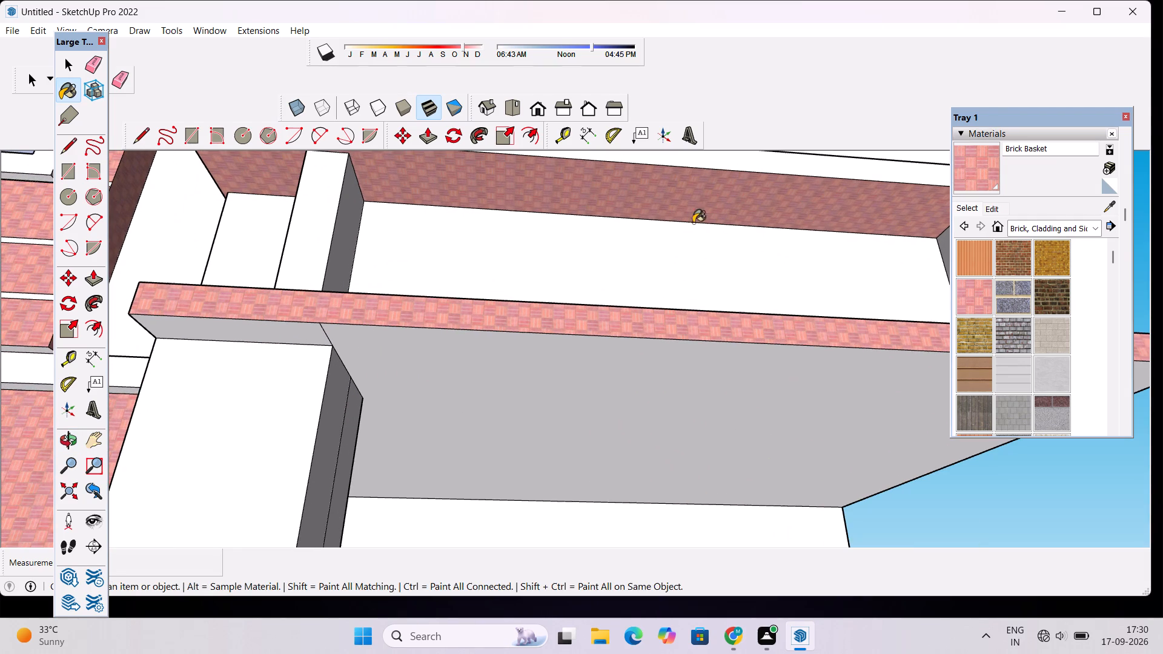
pyautogui.click(293, 327)
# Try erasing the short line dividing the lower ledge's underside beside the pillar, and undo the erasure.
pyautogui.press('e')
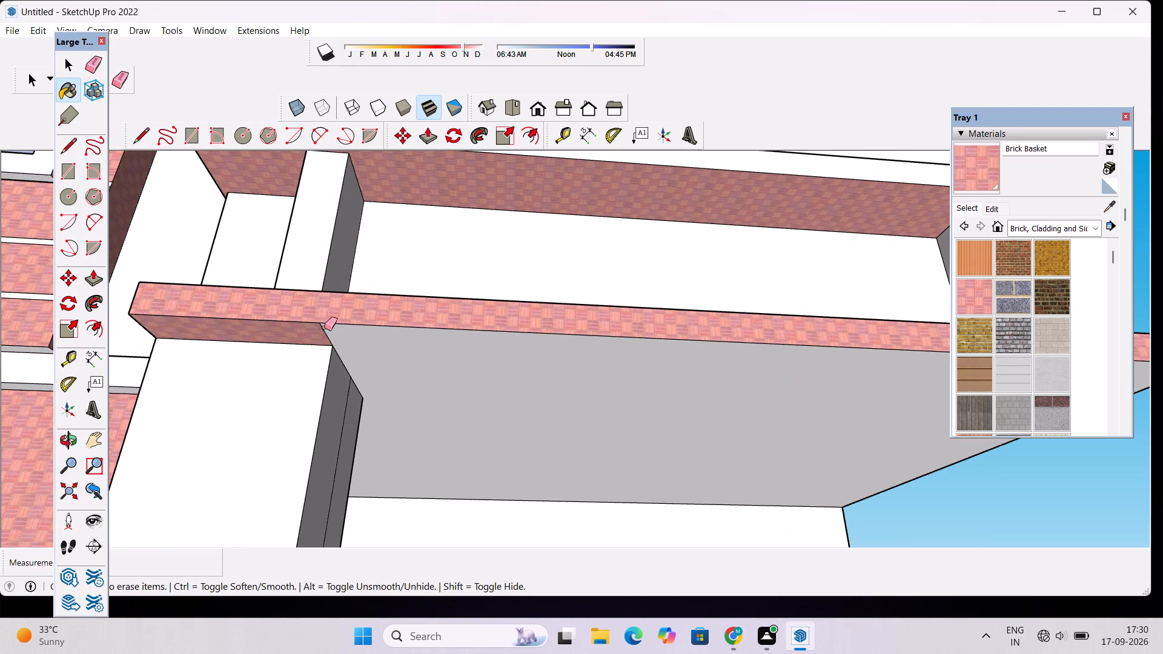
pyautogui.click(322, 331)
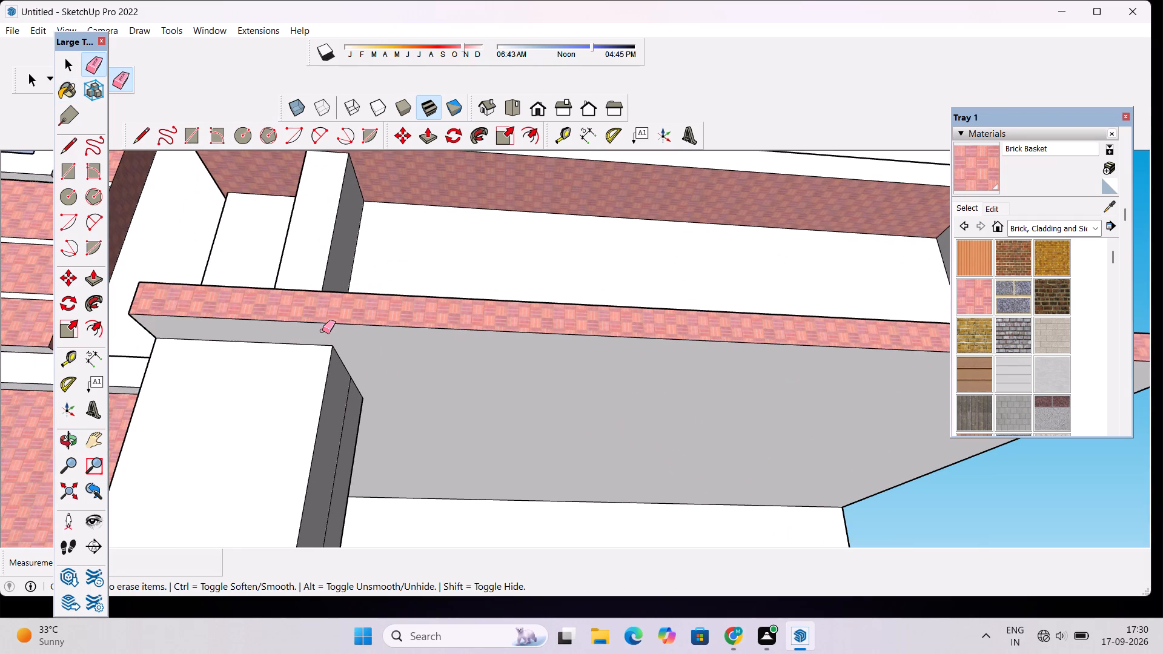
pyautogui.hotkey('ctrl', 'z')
# Examine the lower ledge's underside, the gate and the pillars from below and from the side.
pyautogui.scroll(-17, 311, 342)
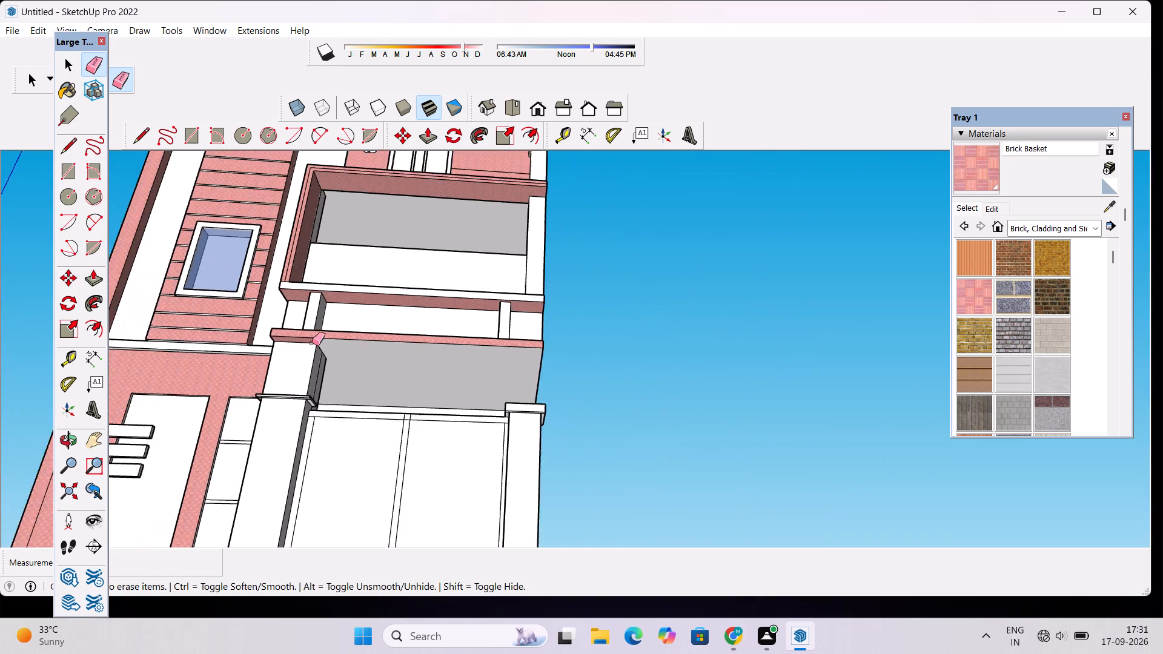
pyautogui.scroll(-3, 312, 343)
pyautogui.press('o')
pyautogui.moveTo(346, 328); pyautogui.dragTo(350, 395)
pyautogui.scroll(2, 350, 400)
pyautogui.keyDown('shift'); pyautogui.moveTo(351, 393); pyautogui.dragTo(351, 337); pyautogui.keyUp('shift')
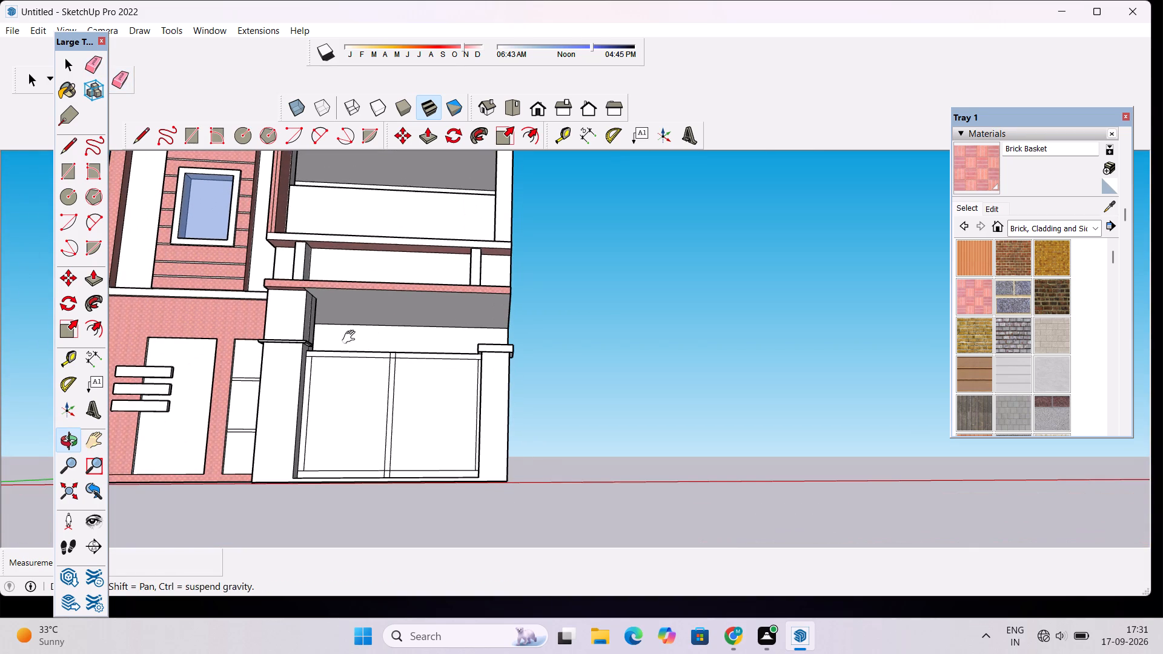
pyautogui.scroll(1, 328, 285)
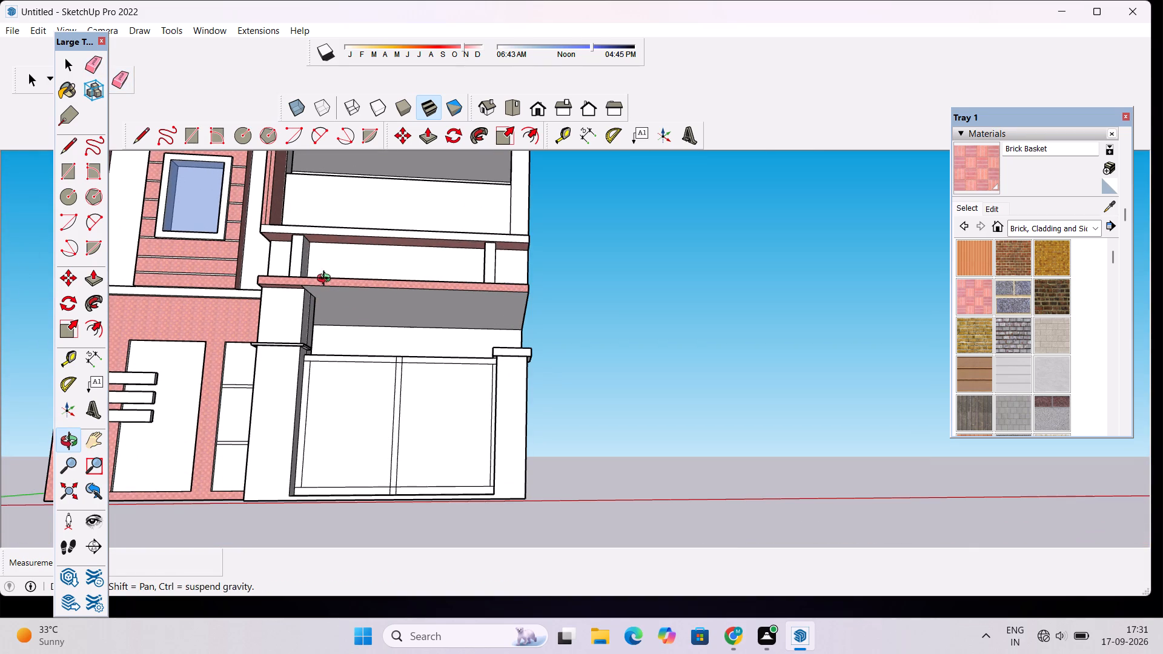
pyautogui.scroll(-2, 437, 272)
pyautogui.scroll(1, 366, 335)
pyautogui.moveTo(353, 325); pyautogui.dragTo(452, 340)
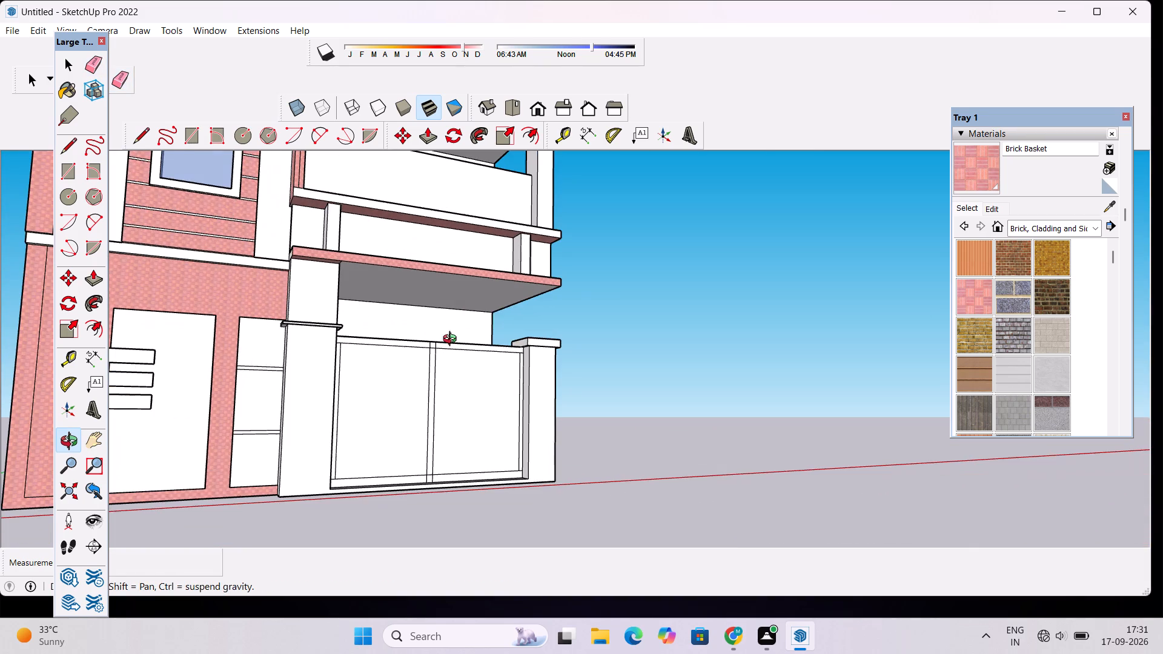
# Examine the gate, the balcony ledges and the building's side wall from the front and from the side.
pyautogui.moveTo(512, 313); pyautogui.dragTo(380, 303)
pyautogui.moveTo(439, 315); pyautogui.dragTo(391, 315)
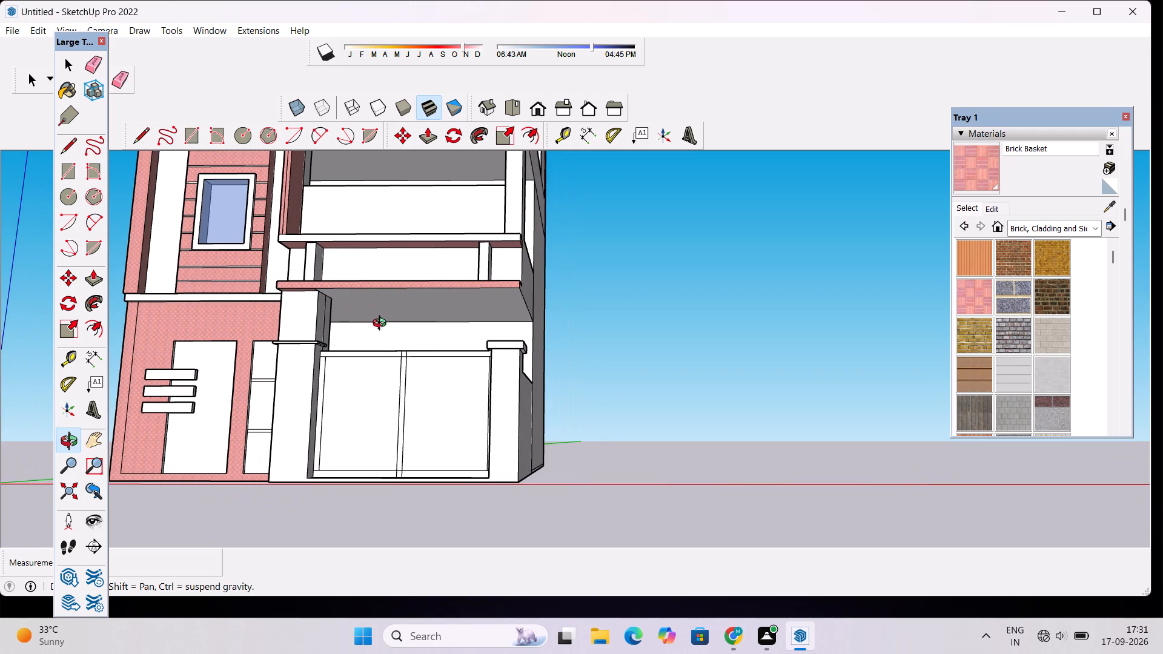
pyautogui.scroll(-5, 404, 283)
pyautogui.moveTo(381, 309); pyautogui.dragTo(380, 417)
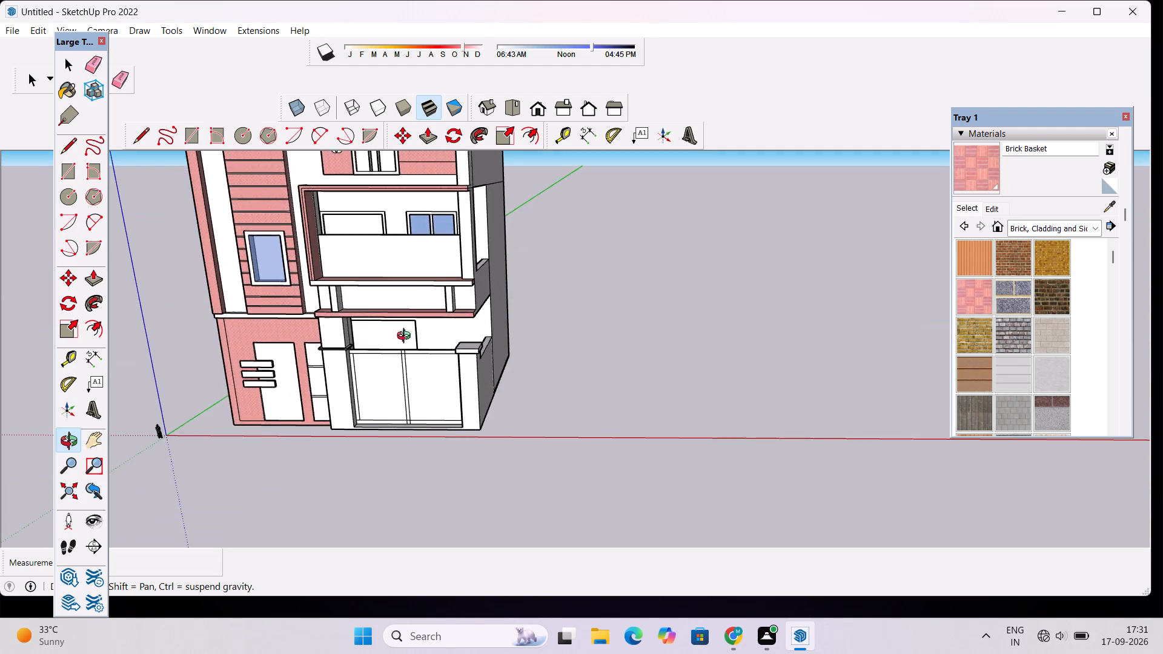
pyautogui.scroll(-4, 420, 299)
pyautogui.moveTo(411, 306); pyautogui.dragTo(517, 315)
pyautogui.scroll(3, 523, 308)
pyautogui.moveTo(617, 312); pyautogui.dragTo(362, 299)
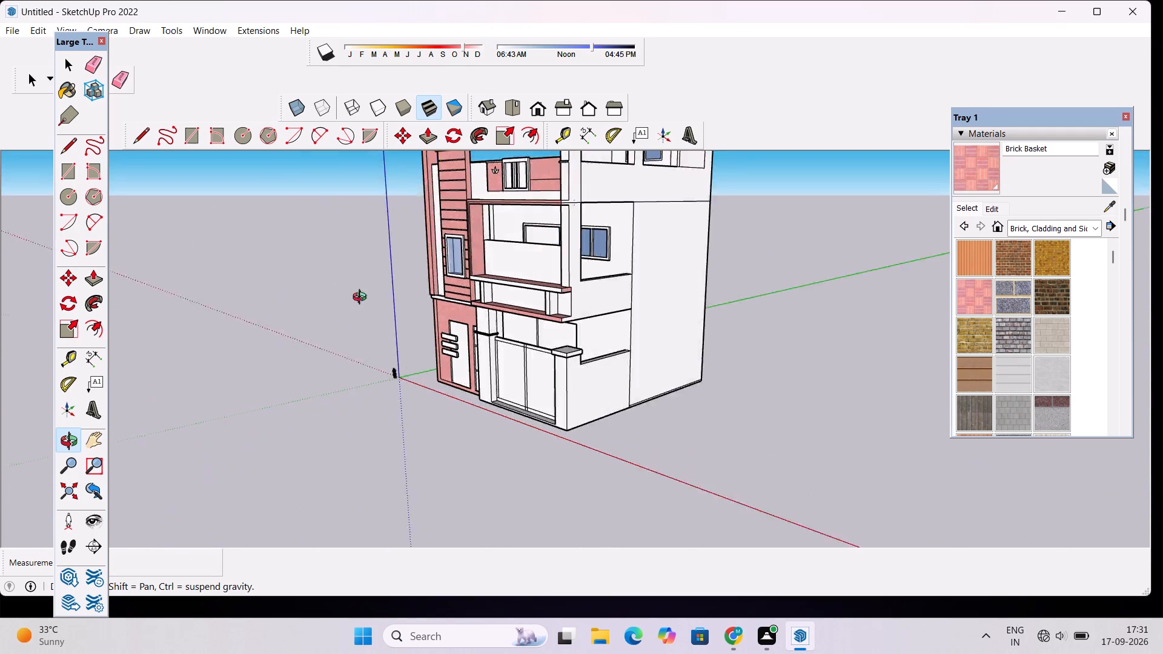
pyautogui.moveTo(362, 299); pyautogui.dragTo(319, 295)
pyautogui.scroll(1, 476, 274)
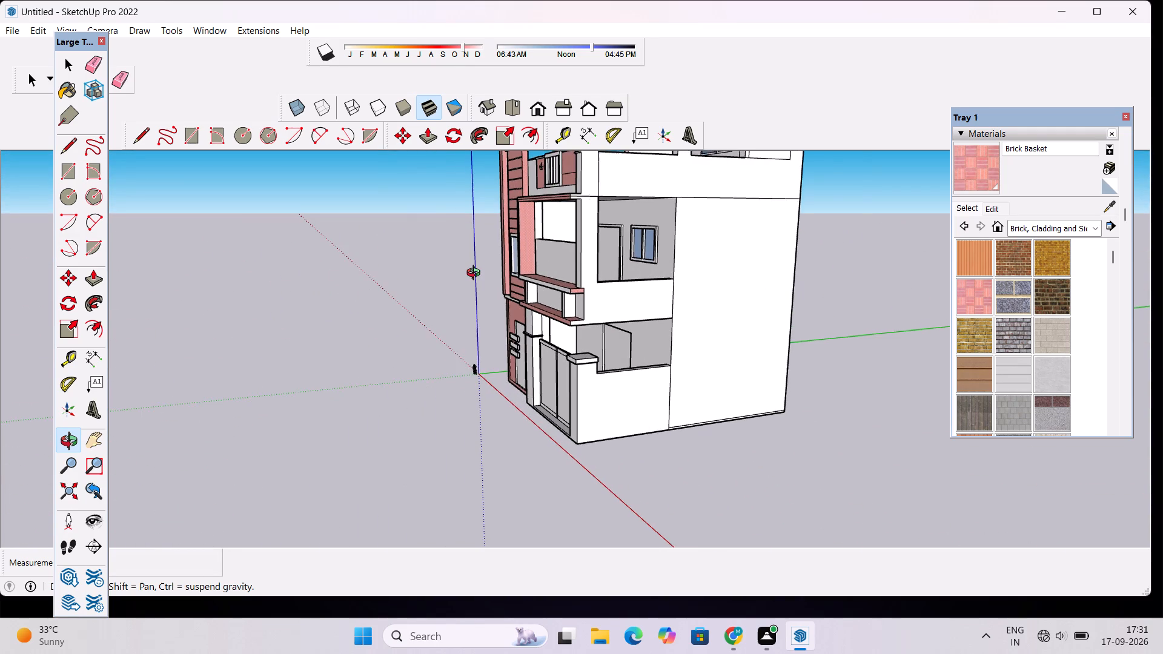
pyautogui.scroll(2, 476, 274)
pyautogui.moveTo(440, 310); pyautogui.dragTo(464, 322)
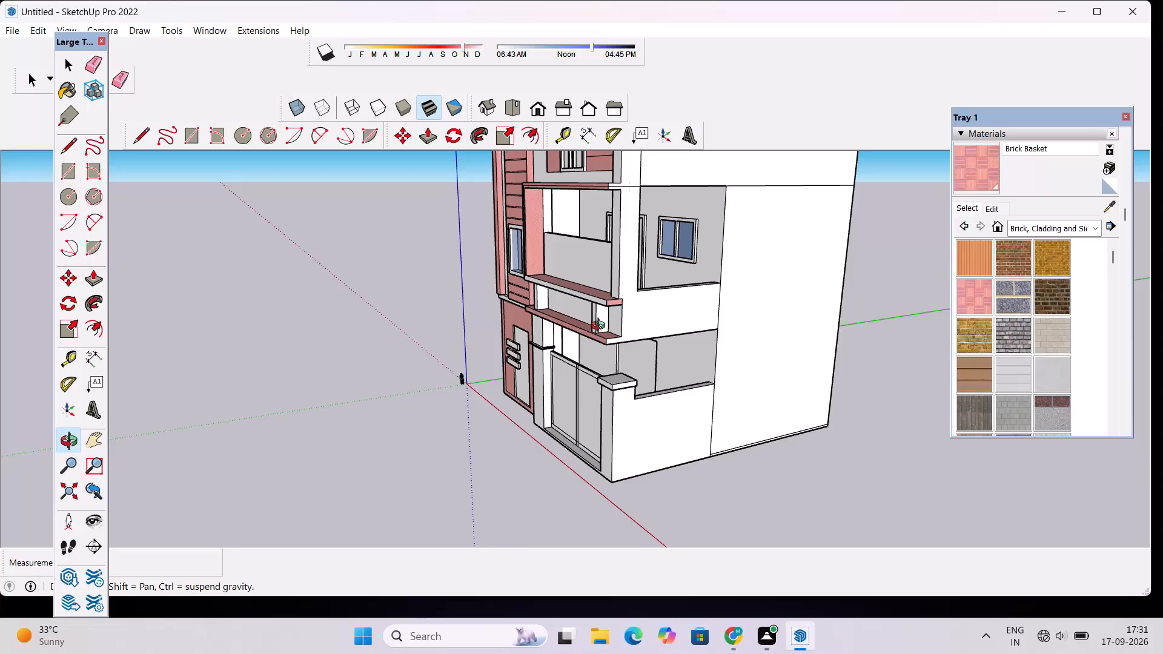
pyautogui.moveTo(620, 335); pyautogui.dragTo(567, 332)
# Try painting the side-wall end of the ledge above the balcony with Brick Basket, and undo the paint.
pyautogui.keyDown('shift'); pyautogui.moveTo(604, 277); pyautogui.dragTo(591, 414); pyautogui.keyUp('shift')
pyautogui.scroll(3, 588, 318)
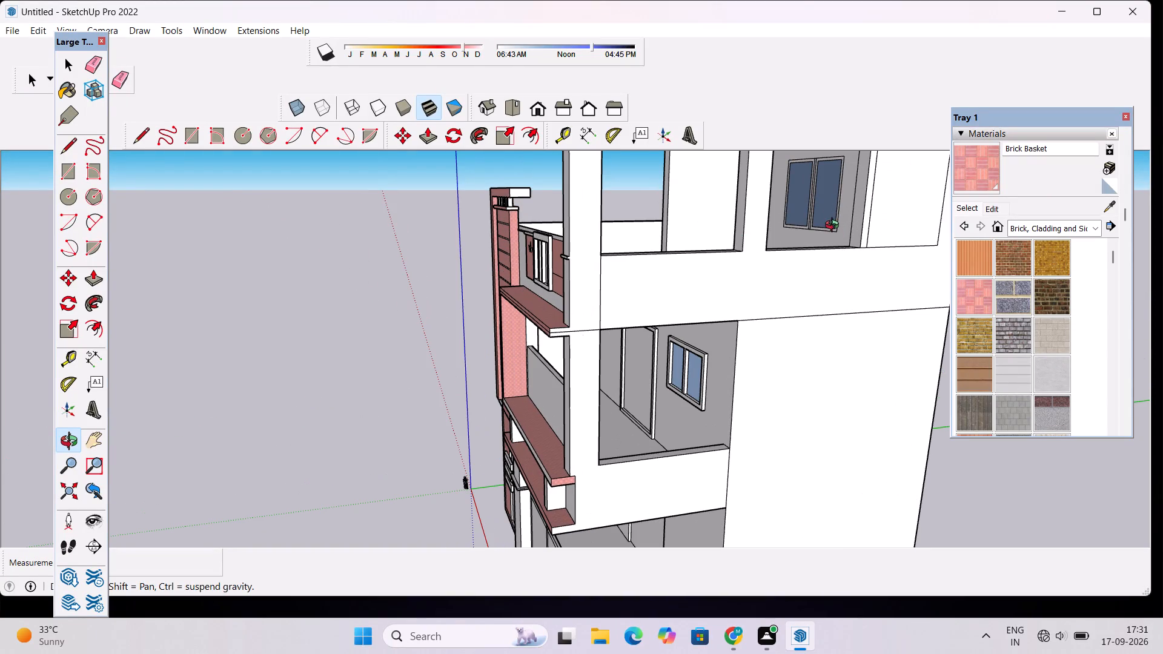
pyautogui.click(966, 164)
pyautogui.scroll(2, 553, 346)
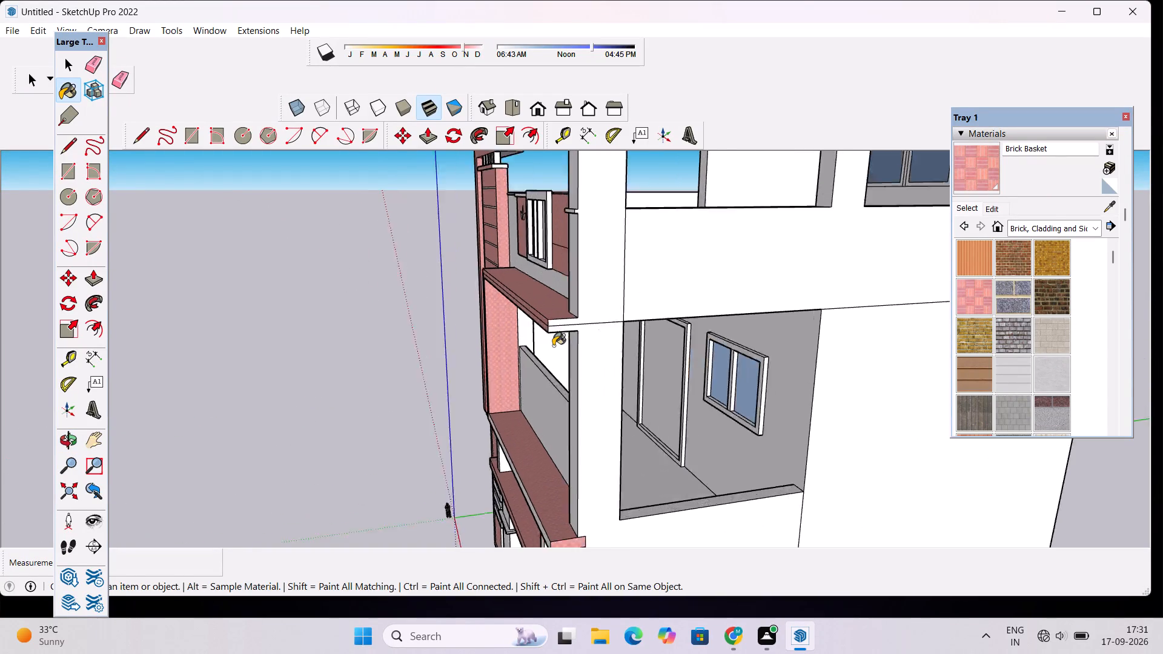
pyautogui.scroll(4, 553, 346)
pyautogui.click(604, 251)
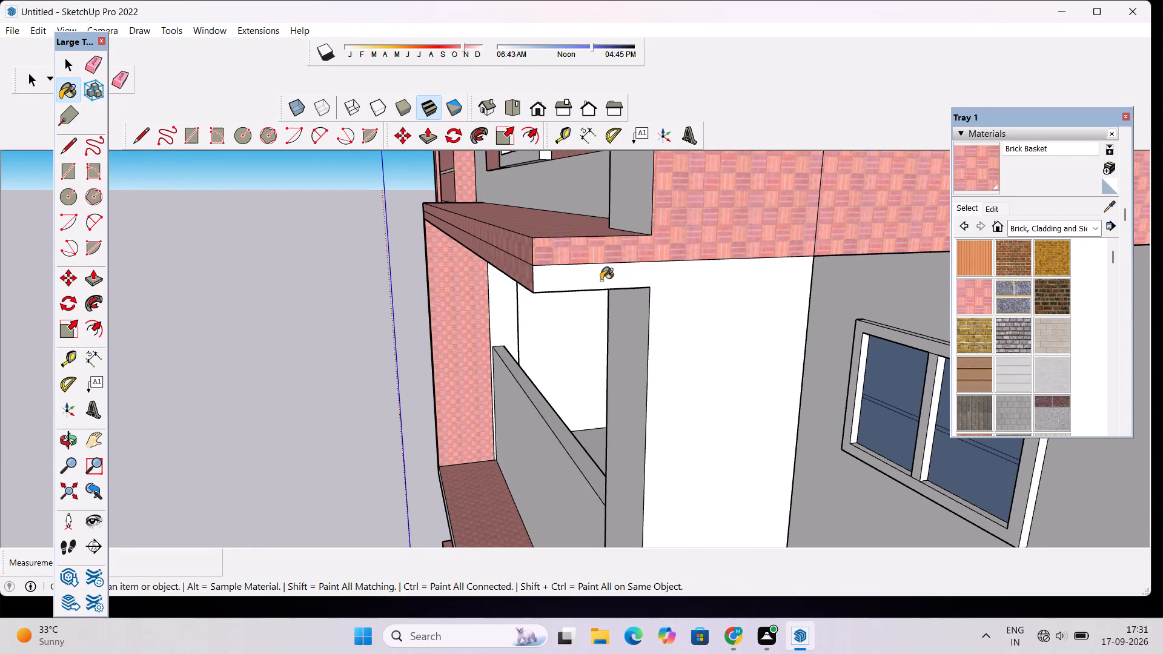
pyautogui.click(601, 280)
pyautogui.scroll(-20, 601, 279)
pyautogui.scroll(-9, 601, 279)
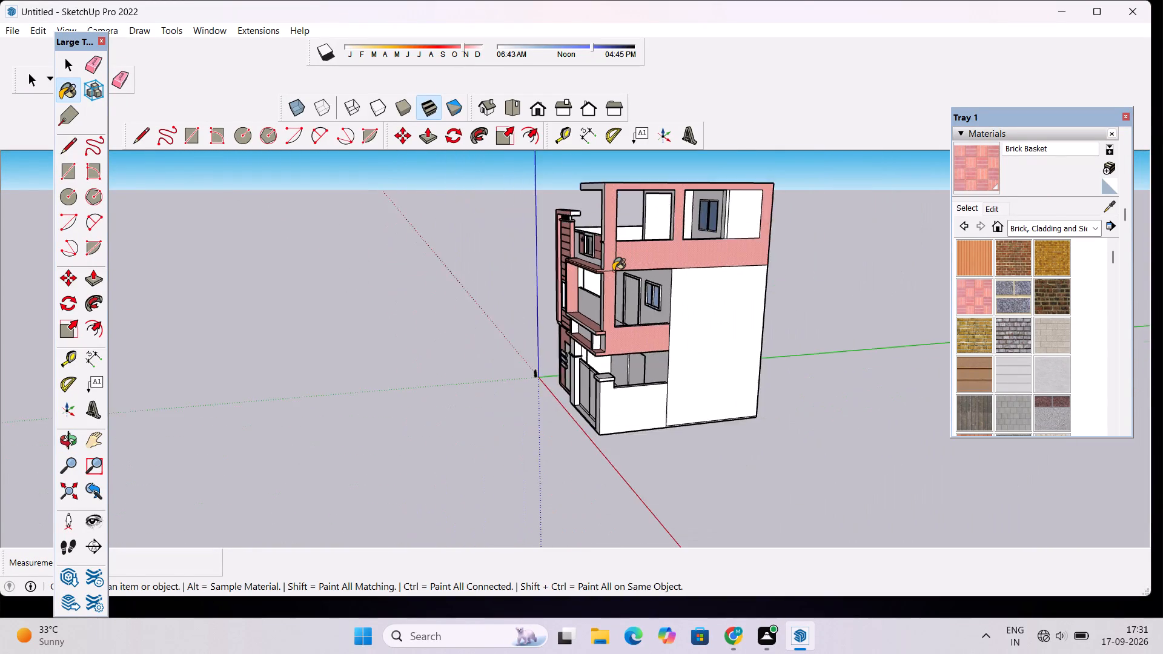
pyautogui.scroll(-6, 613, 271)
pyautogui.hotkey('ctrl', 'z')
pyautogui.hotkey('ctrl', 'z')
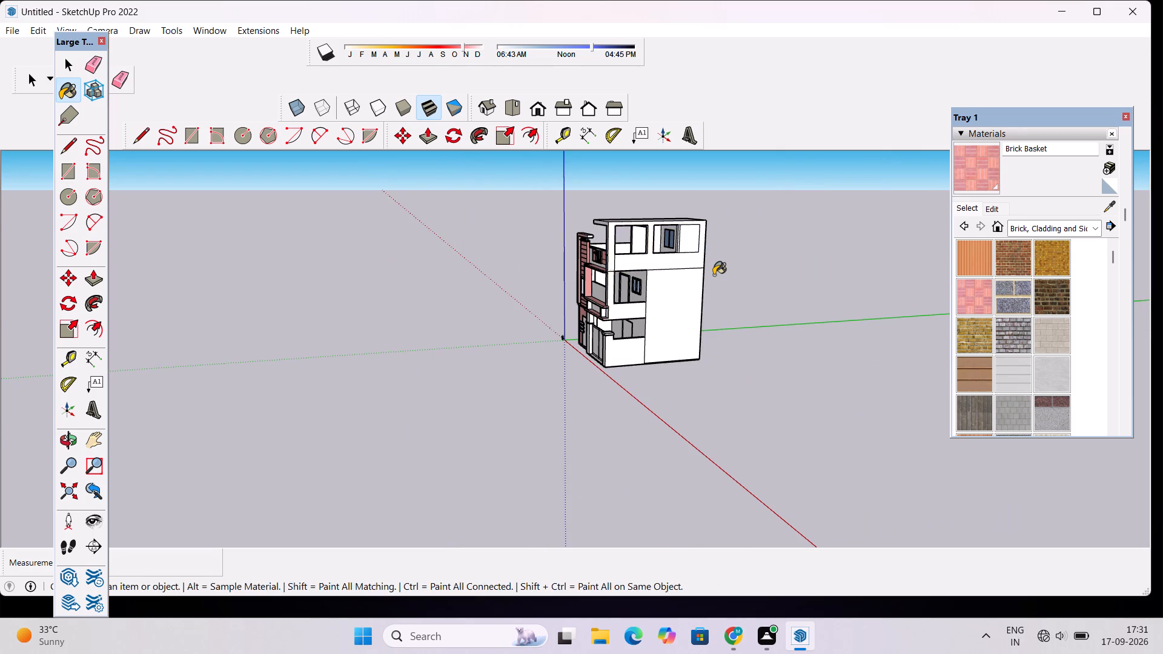
# Separate the upper ledge's end from the side wall with a short vertical line, and erase the horizontal line crossing that end.
pyautogui.scroll(5, 714, 275)
pyautogui.press('l')
pyautogui.scroll(13, 543, 277)
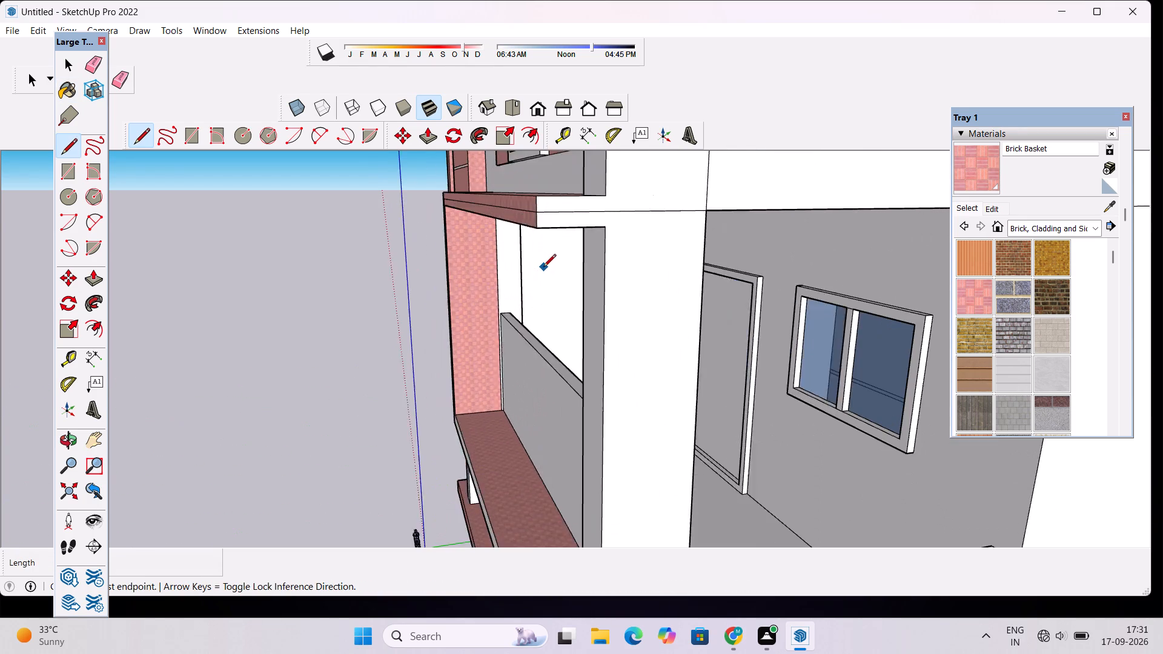
pyautogui.scroll(-1, 622, 228)
pyautogui.click(639, 211)
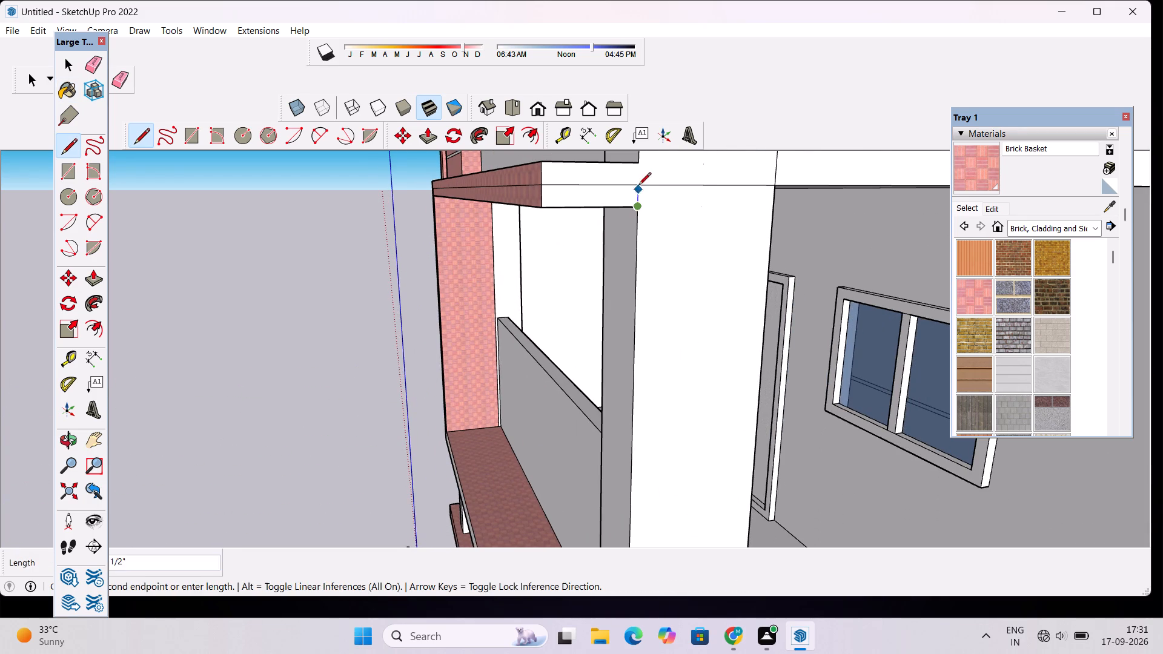
pyautogui.click(637, 165)
pyautogui.press('space')
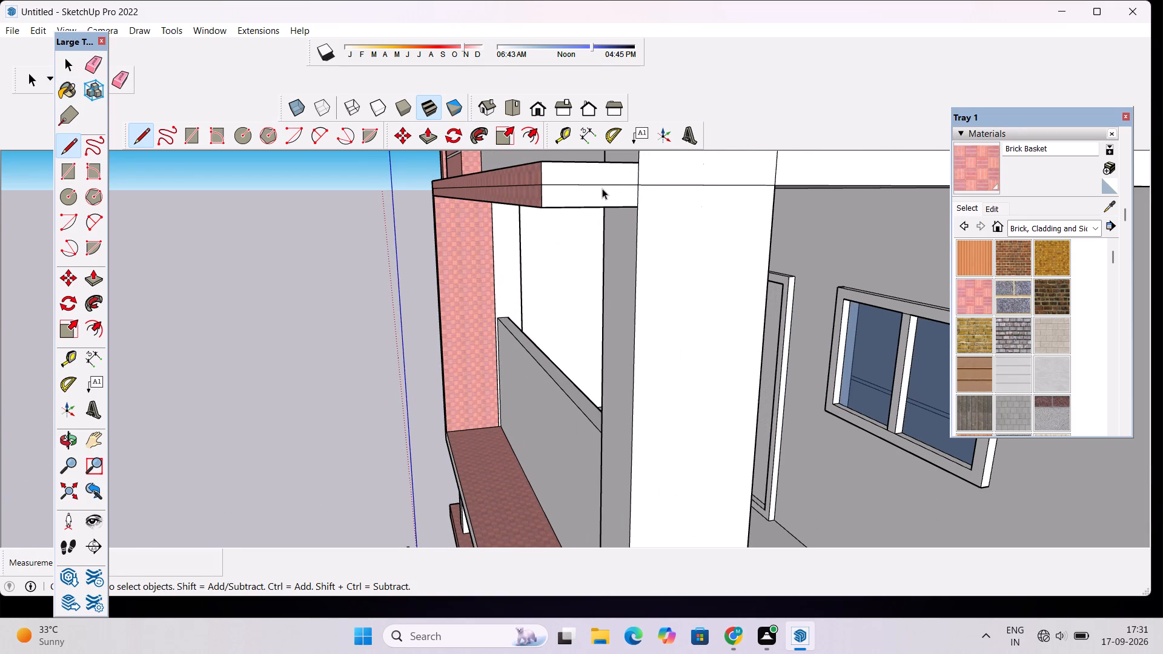
pyautogui.press('e')
pyautogui.click(599, 184)
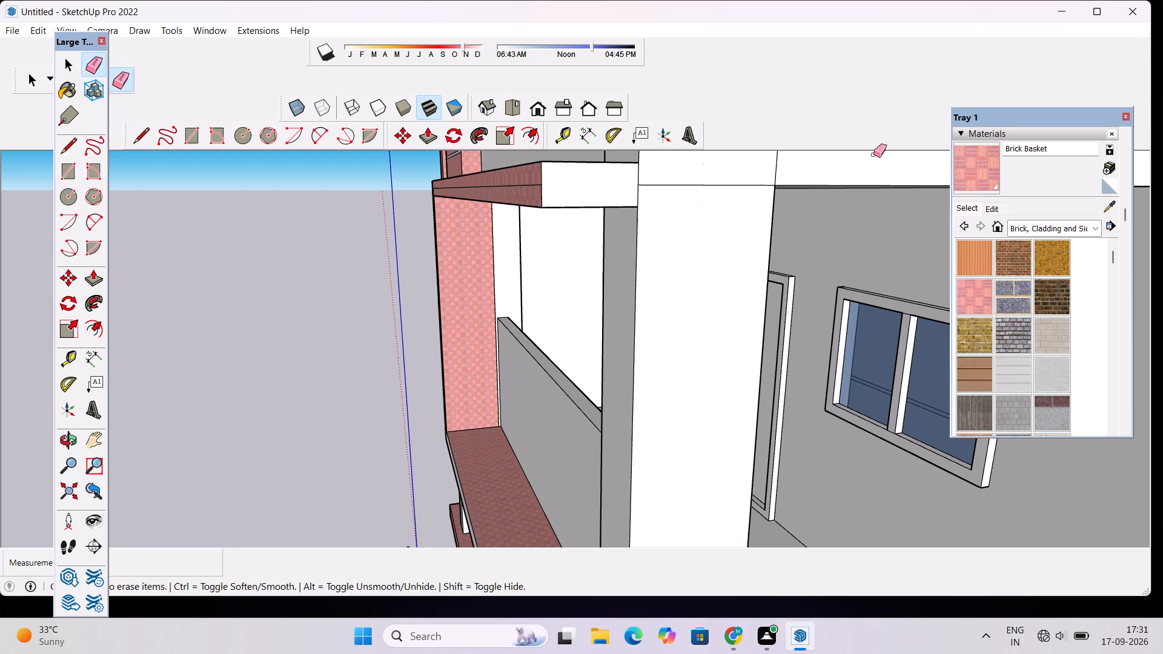
# Paint the separated end face of the upper ledge above the balcony with Brick Basket.
pyautogui.click(981, 170)
pyautogui.click(621, 191)
pyautogui.scroll(-3, 657, 263)
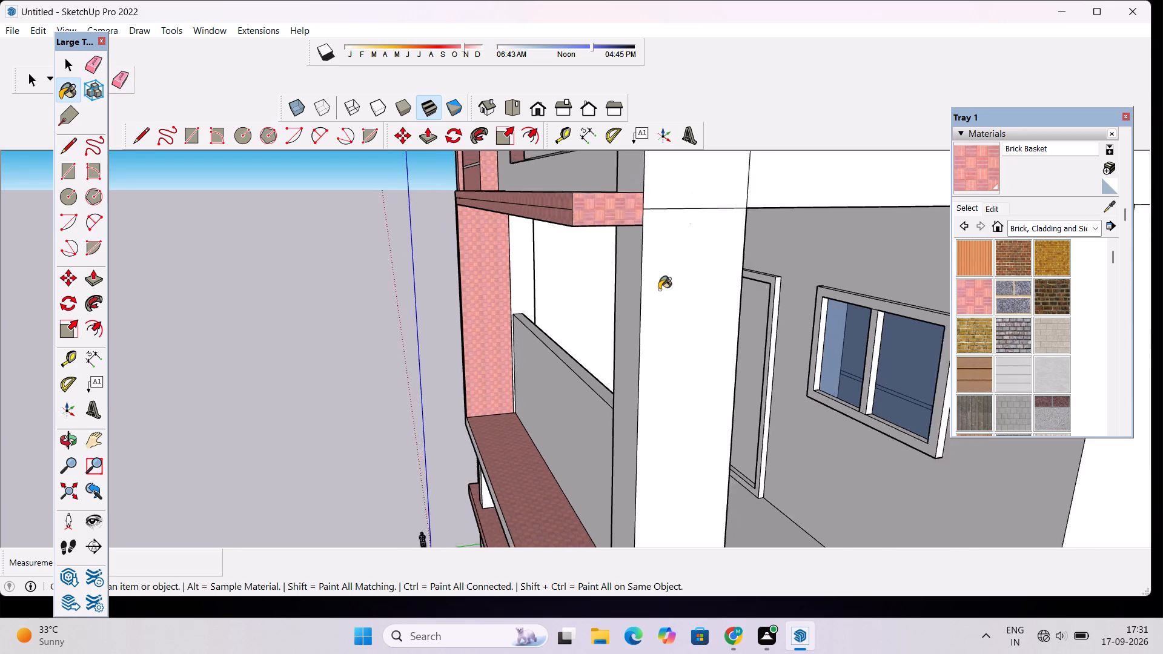
# Separate the lower ledge's end from the side wall with a short vertical line and paint that end Brick Basket.
pyautogui.scroll(-14, 659, 289)
pyautogui.press('o')
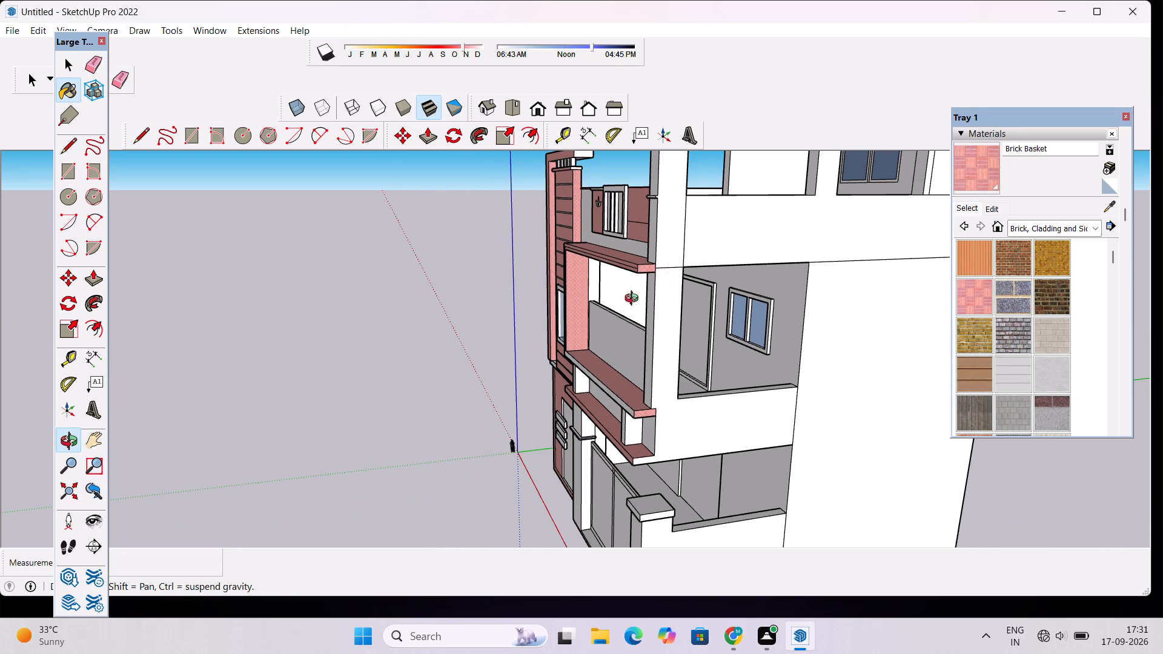
pyautogui.scroll(6, 677, 496)
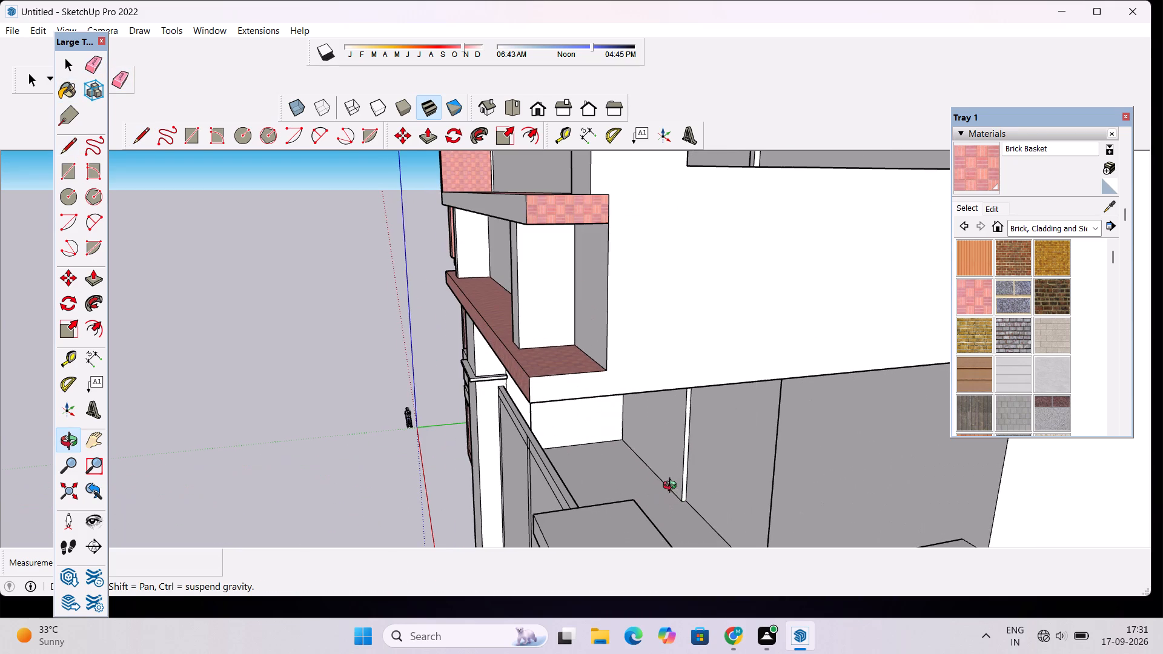
pyautogui.press('l')
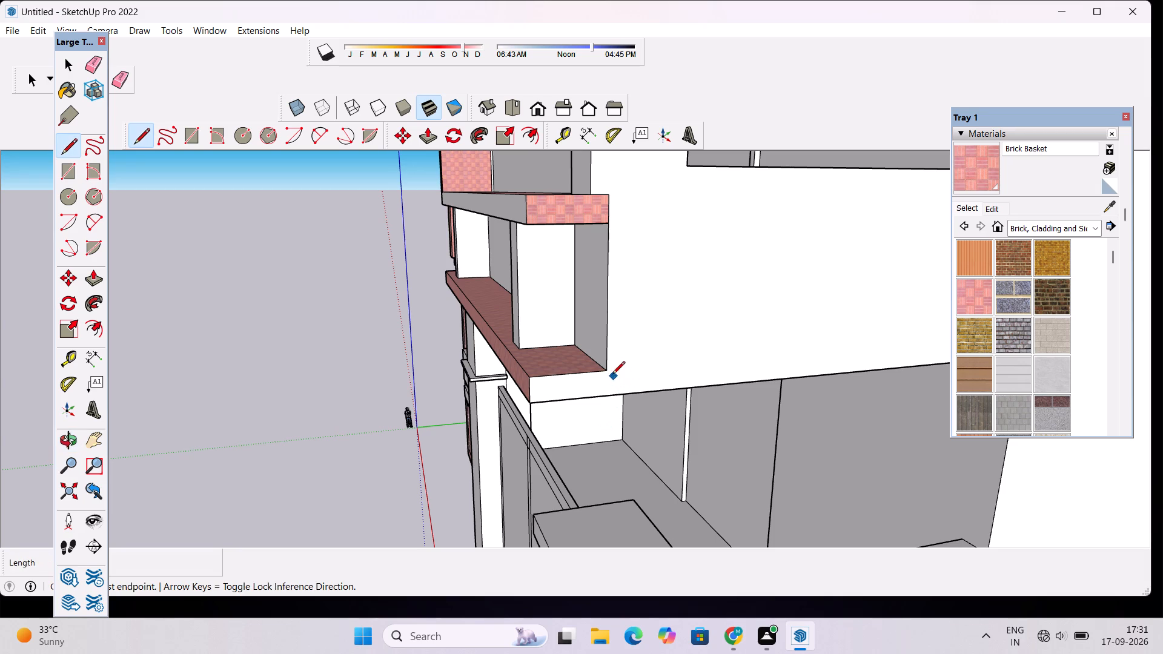
pyautogui.click(609, 372)
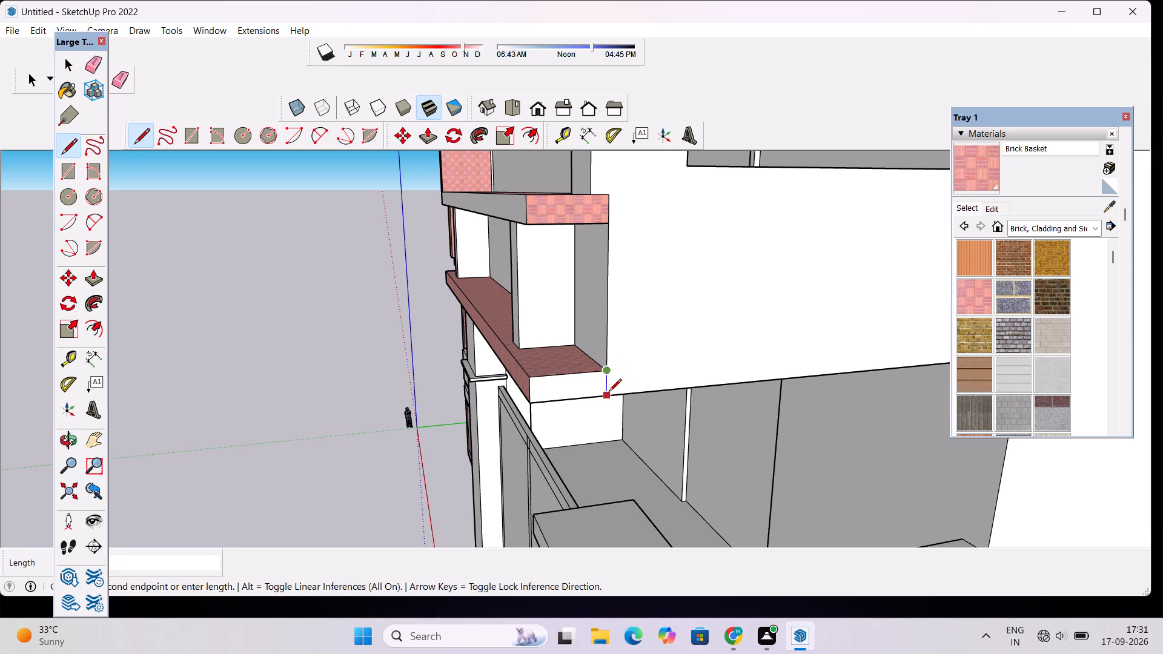
pyautogui.click(609, 397)
pyautogui.click(971, 164)
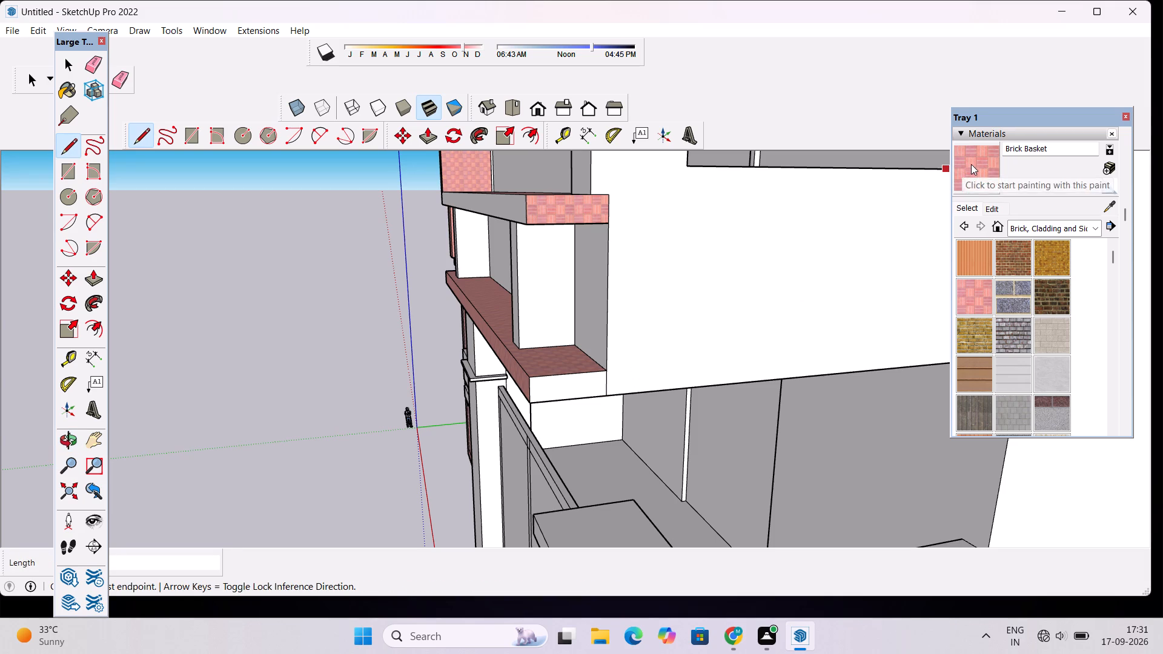
pyautogui.click(575, 390)
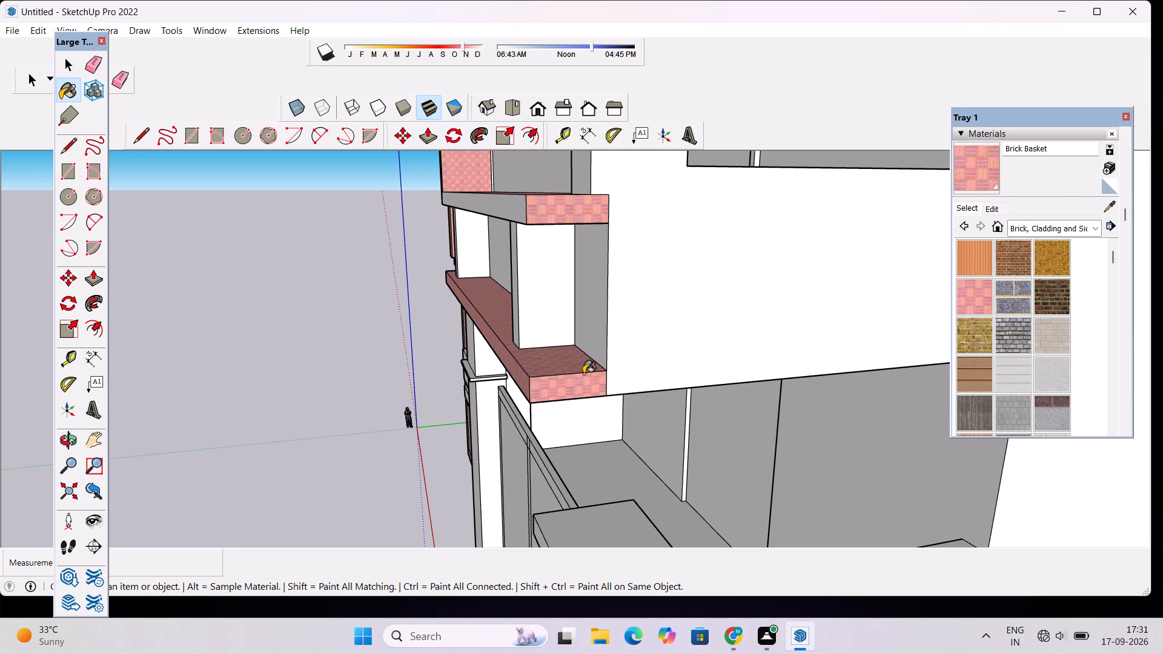
# Paint the lower ledge's opposite end face, on the tower side above the gate pillar, with Brick Basket.
pyautogui.press('o')
pyautogui.moveTo(552, 378); pyautogui.dragTo(646, 375)
pyautogui.scroll(-5, 653, 368)
pyautogui.moveTo(558, 390); pyautogui.dragTo(689, 364)
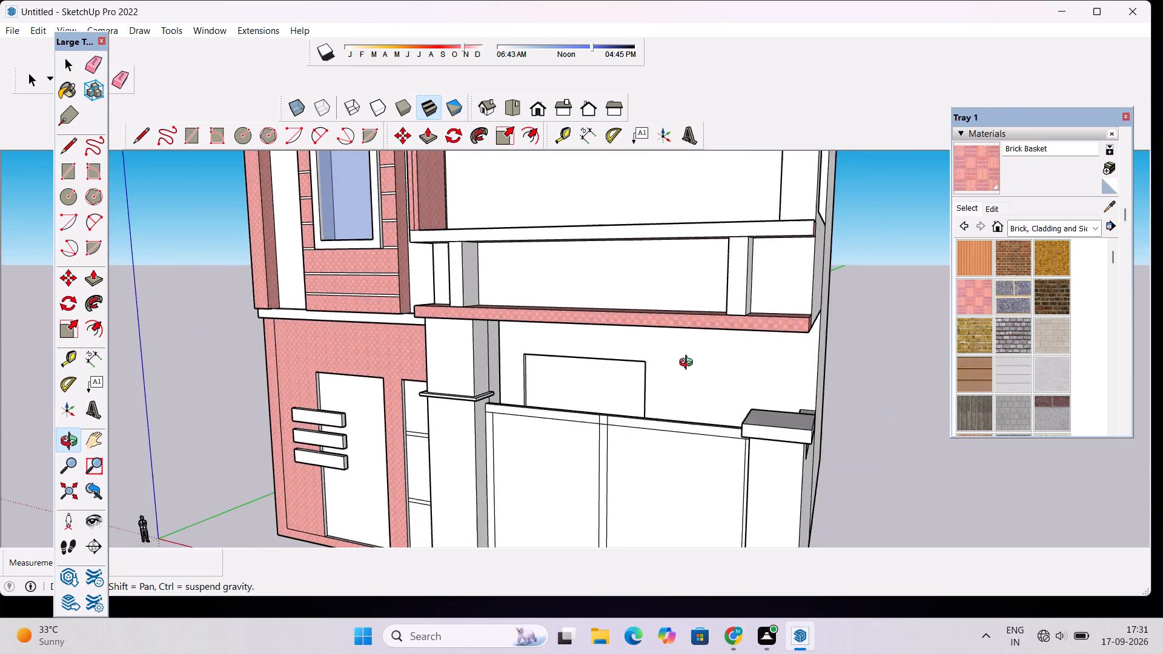
pyautogui.scroll(-4, 689, 364)
pyautogui.moveTo(628, 353); pyautogui.dragTo(846, 341)
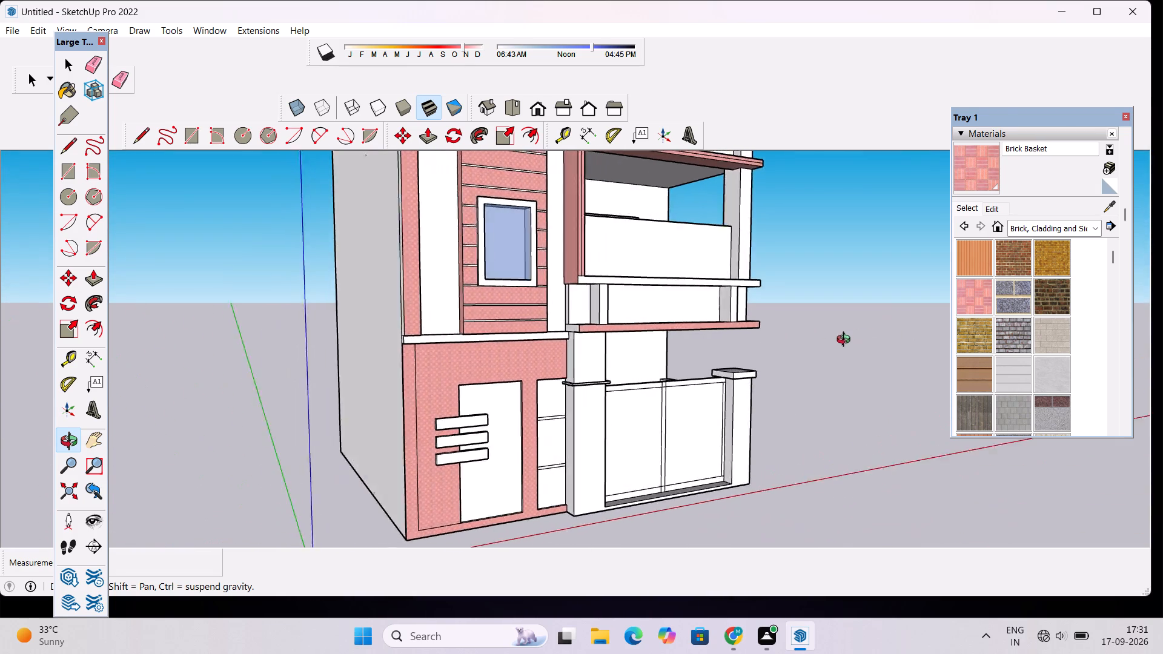
pyautogui.moveTo(846, 341); pyautogui.dragTo(818, 341)
pyautogui.moveTo(809, 341); pyautogui.dragTo(730, 343)
pyautogui.click(723, 343)
pyautogui.moveTo(737, 340); pyautogui.dragTo(949, 342)
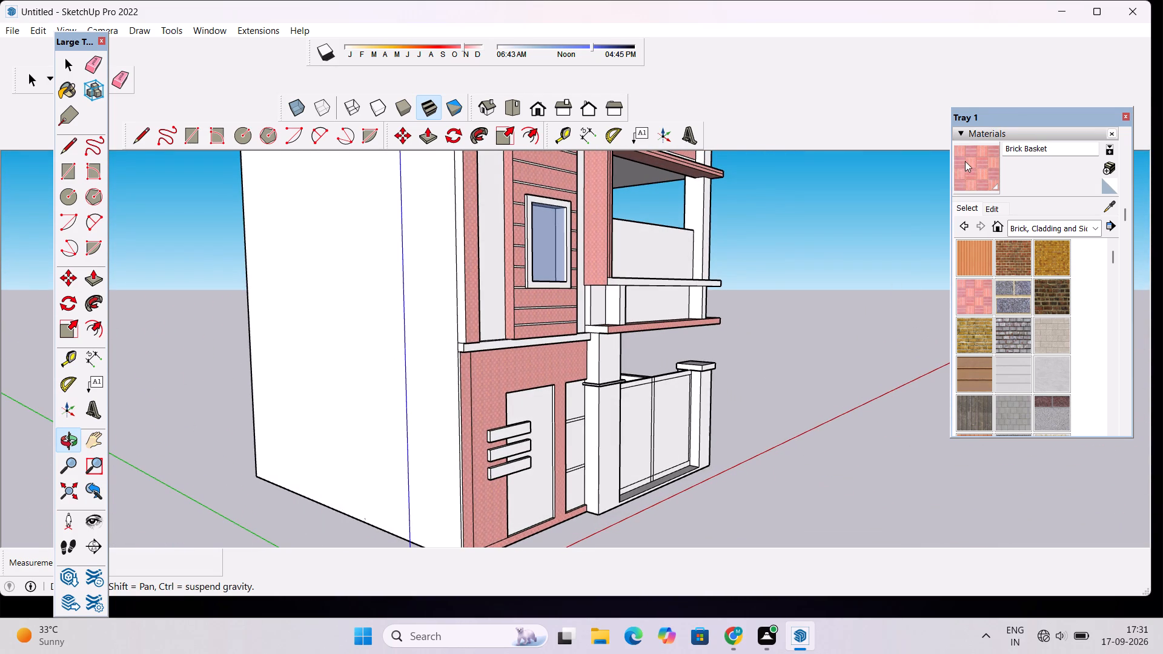
pyautogui.click(965, 161)
pyautogui.scroll(8, 597, 314)
pyautogui.click(594, 347)
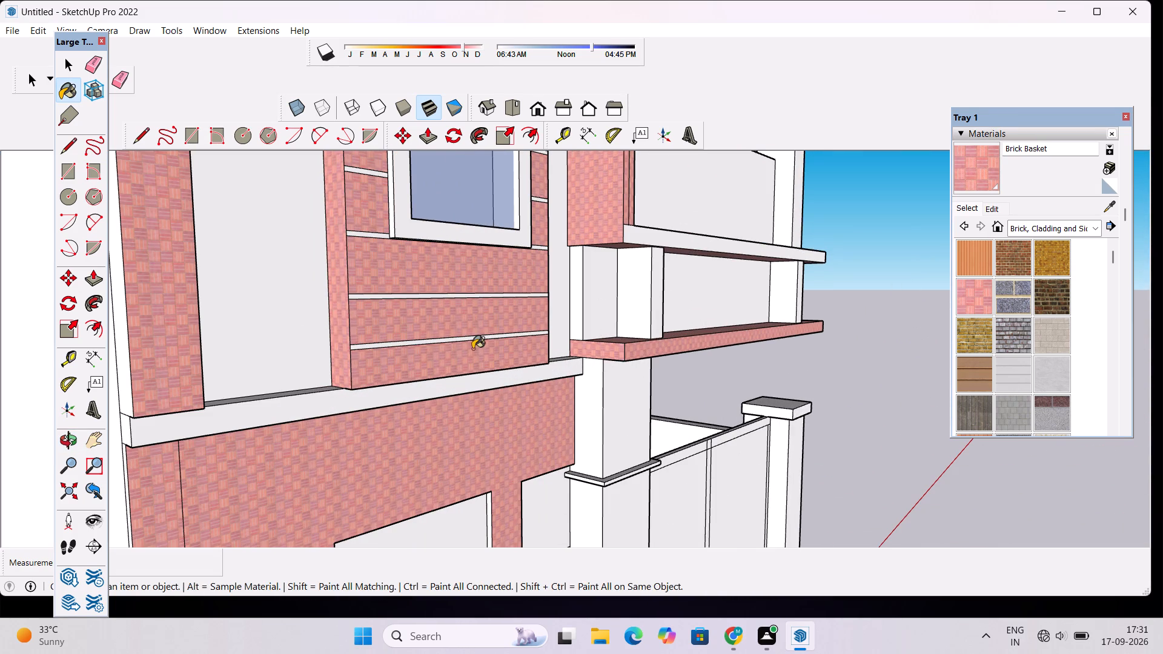
# Examine the balcony ledges, the gate and the whole front facade from above and from the front.
pyautogui.click(73, 438)
pyautogui.moveTo(421, 398); pyautogui.dragTo(271, 374)
pyautogui.scroll(-5, 379, 364)
pyautogui.moveTo(592, 364); pyautogui.dragTo(407, 426)
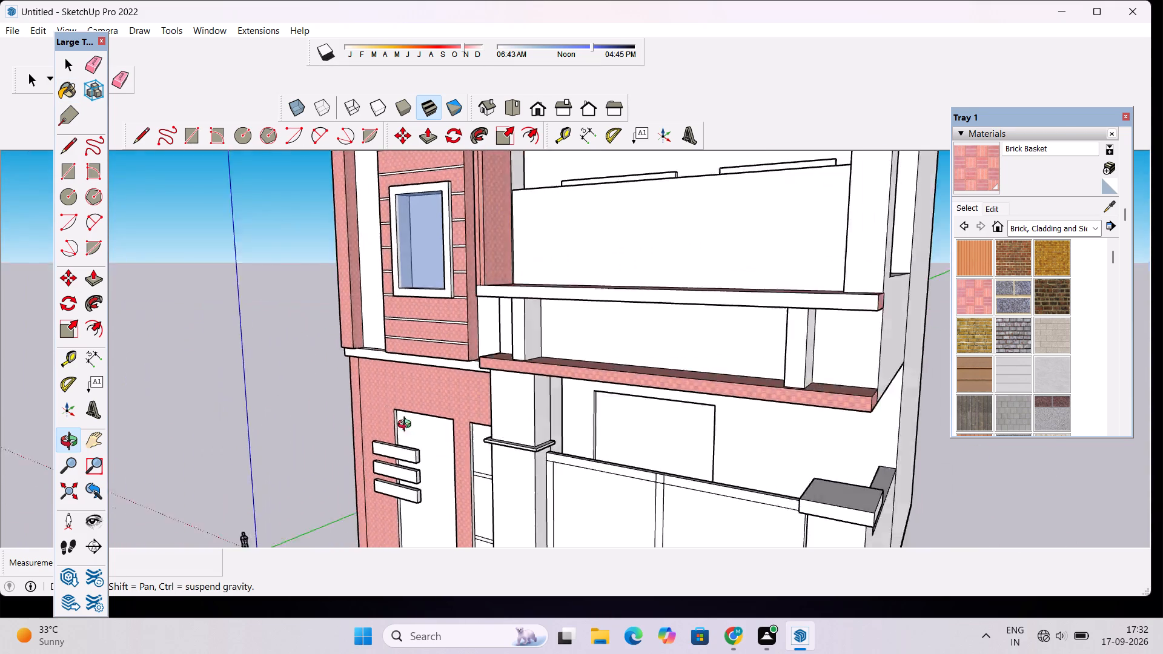
pyautogui.moveTo(407, 426); pyautogui.dragTo(525, 453)
pyautogui.scroll(-3, 530, 425)
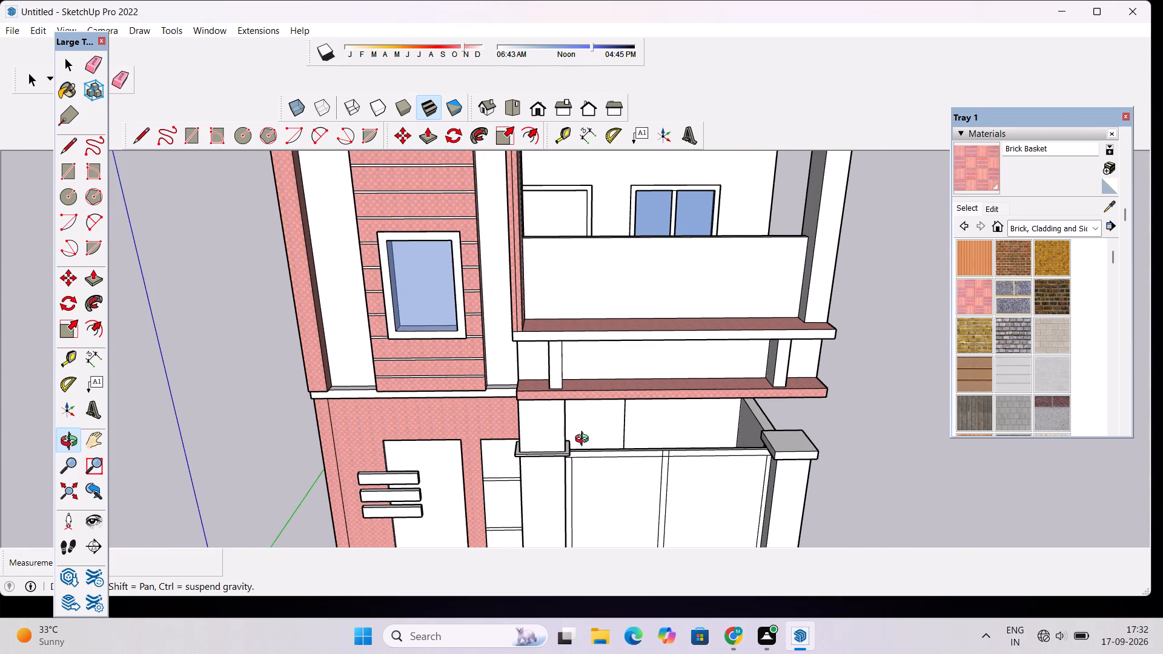
pyautogui.moveTo(585, 441); pyautogui.dragTo(612, 357)
pyautogui.scroll(-3, 617, 349)
pyautogui.moveTo(649, 332); pyautogui.dragTo(637, 409)
pyautogui.scroll(-4, 651, 371)
pyautogui.keyDown('shift'); pyautogui.moveTo(705, 345); pyautogui.dragTo(534, 392); pyautogui.keyUp('shift')
pyautogui.keyDown('shift'); pyautogui.moveTo(459, 403); pyautogui.dragTo(500, 350); pyautogui.keyUp('shift')
pyautogui.scroll(1, 501, 354)
pyautogui.moveTo(391, 392); pyautogui.dragTo(394, 352)
# Repaint the ground-floor wall around the door, including its border, with Stone Flagstone Ashlar.
pyautogui.scroll(-1, 1025, 376)
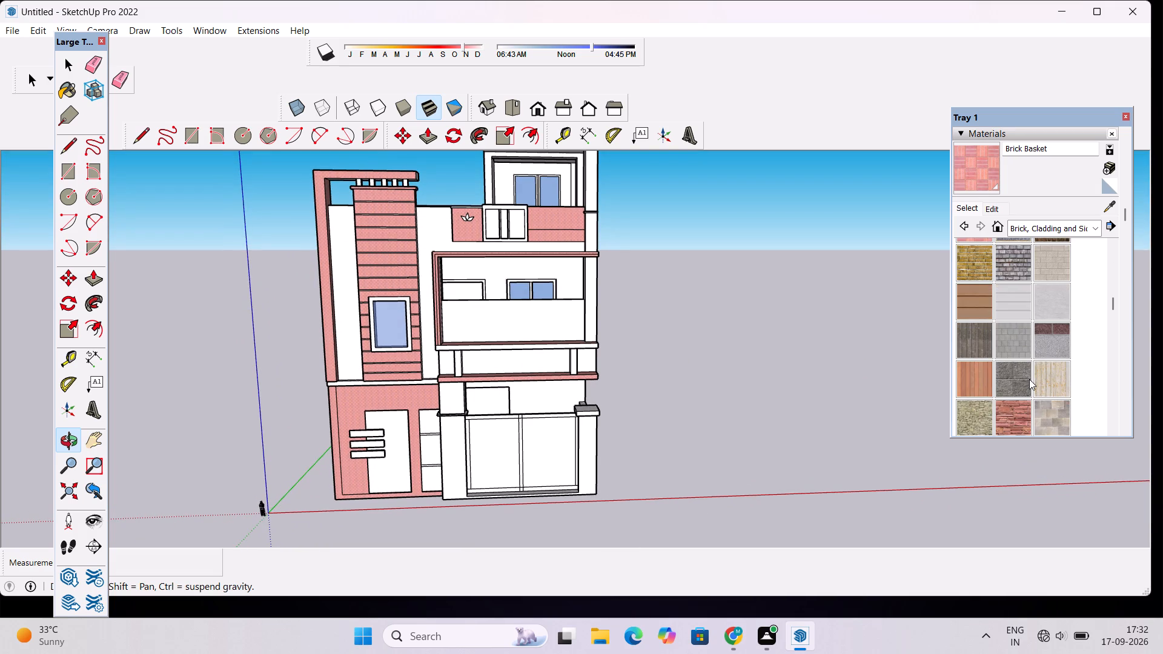
pyautogui.scroll(-1, 1029, 379)
pyautogui.scroll(1, 1033, 382)
pyautogui.click(1004, 417)
pyautogui.click(345, 401)
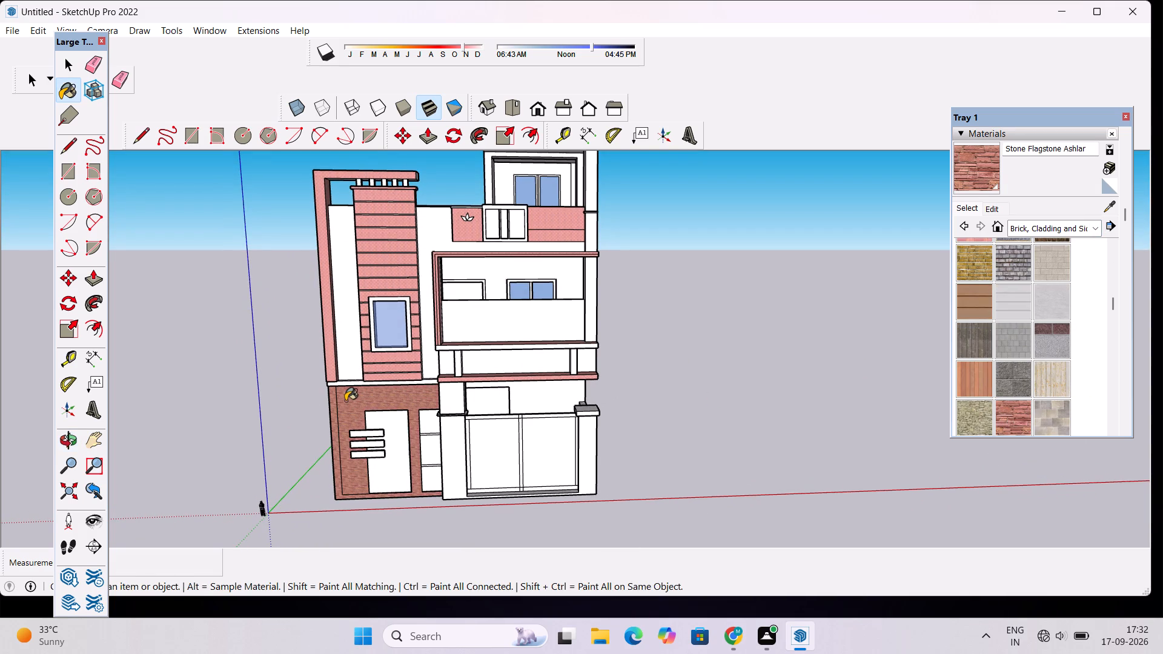
pyautogui.scroll(15, 397, 413)
pyautogui.scroll(-2, 385, 435)
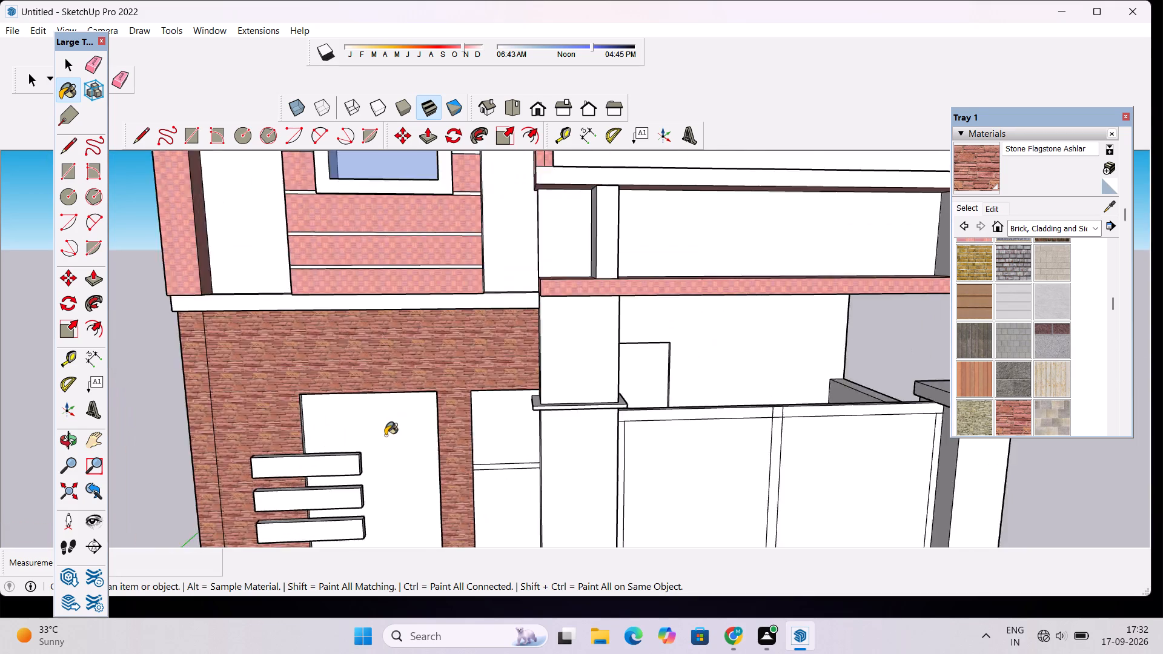
# Paint the gate pillars' front faces and the front of the outer pillar's cap with Stone Flagstone Ashlar.
pyautogui.scroll(-11, 385, 435)
pyautogui.scroll(10, 661, 436)
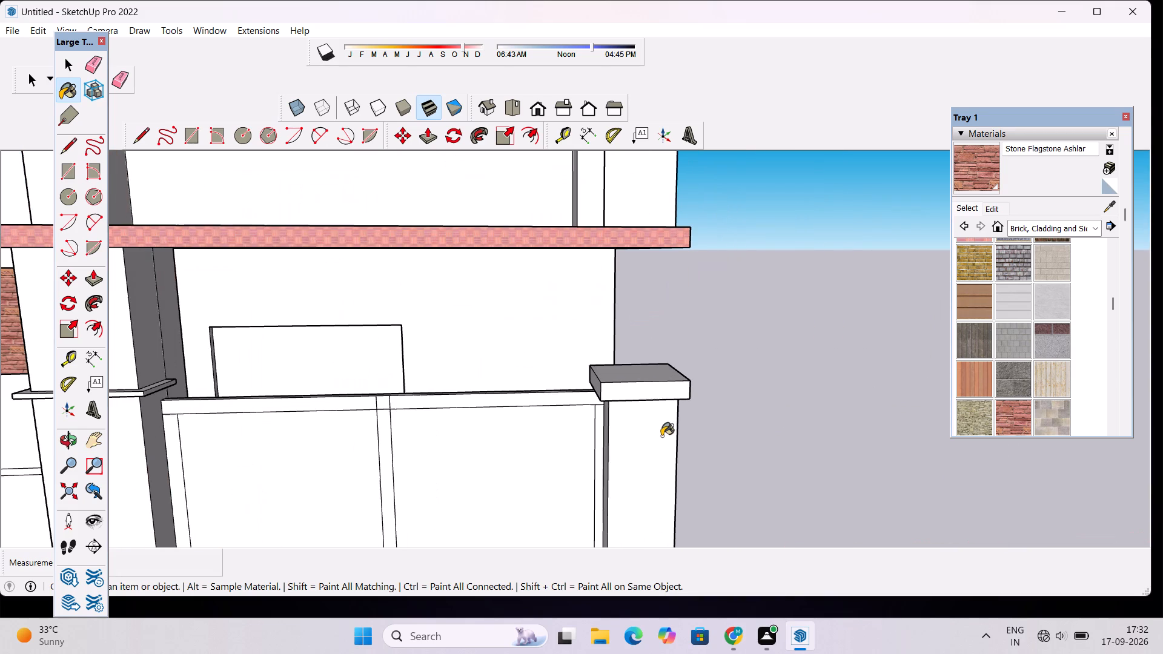
pyautogui.click(657, 436)
pyautogui.click(644, 397)
pyautogui.scroll(-9, 516, 417)
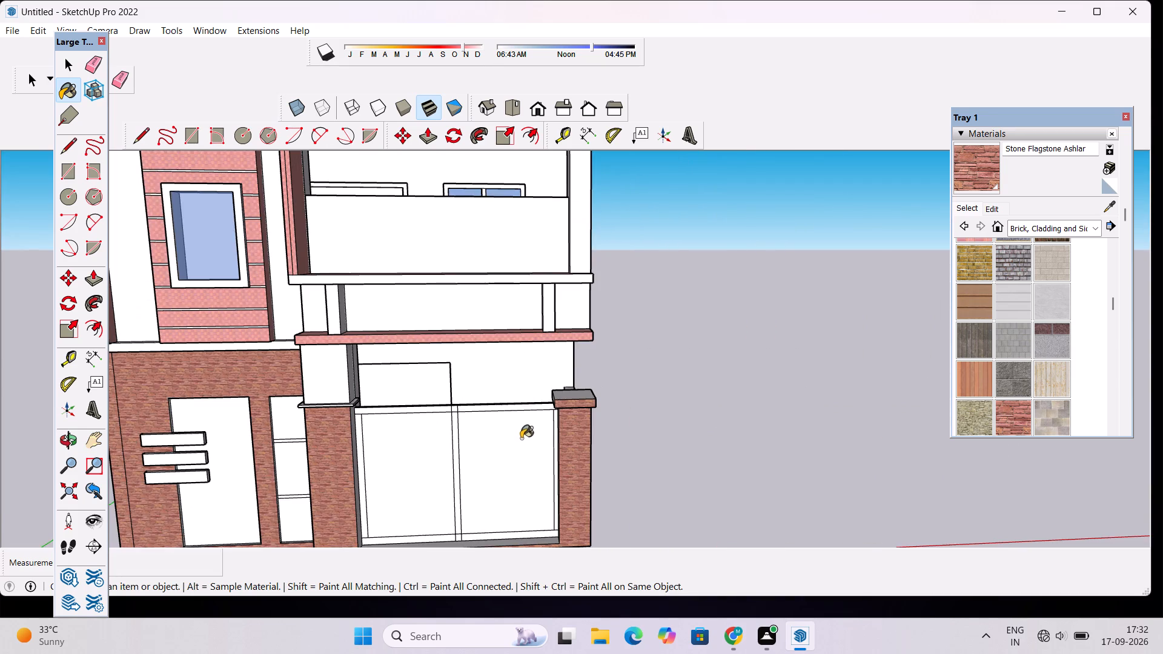
# Paint the gate-facing side faces of the outer pillar and its cap with Stone Flagstone Ashlar.
pyautogui.scroll(15, 523, 454)
pyautogui.click(635, 350)
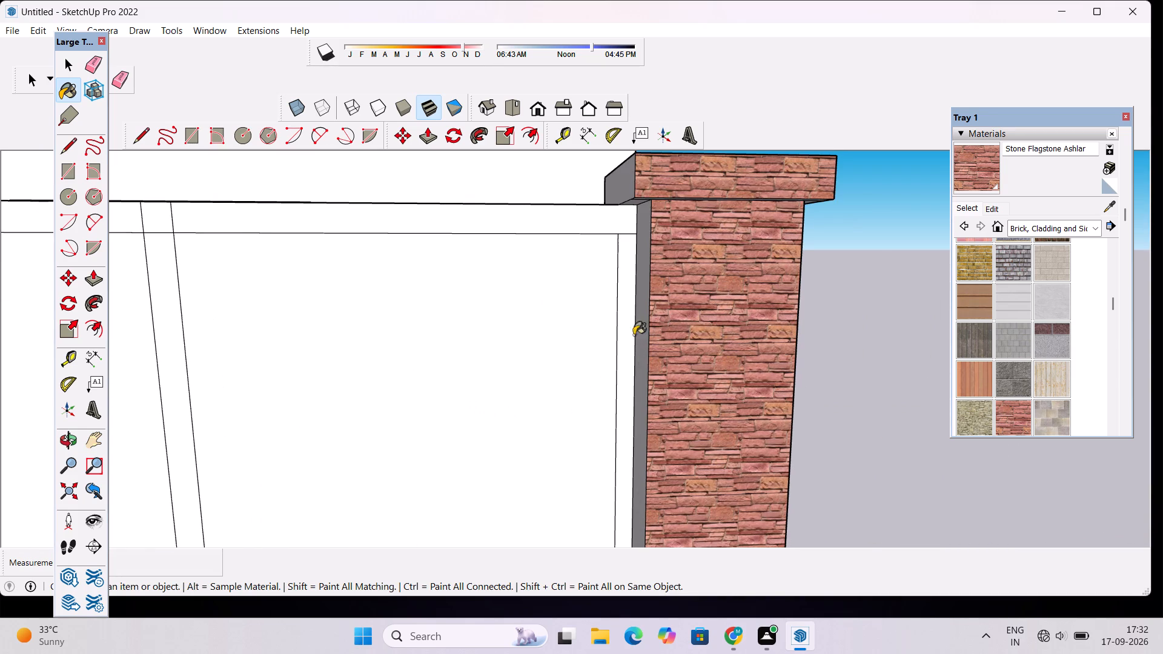
pyautogui.click(631, 184)
pyautogui.click(649, 225)
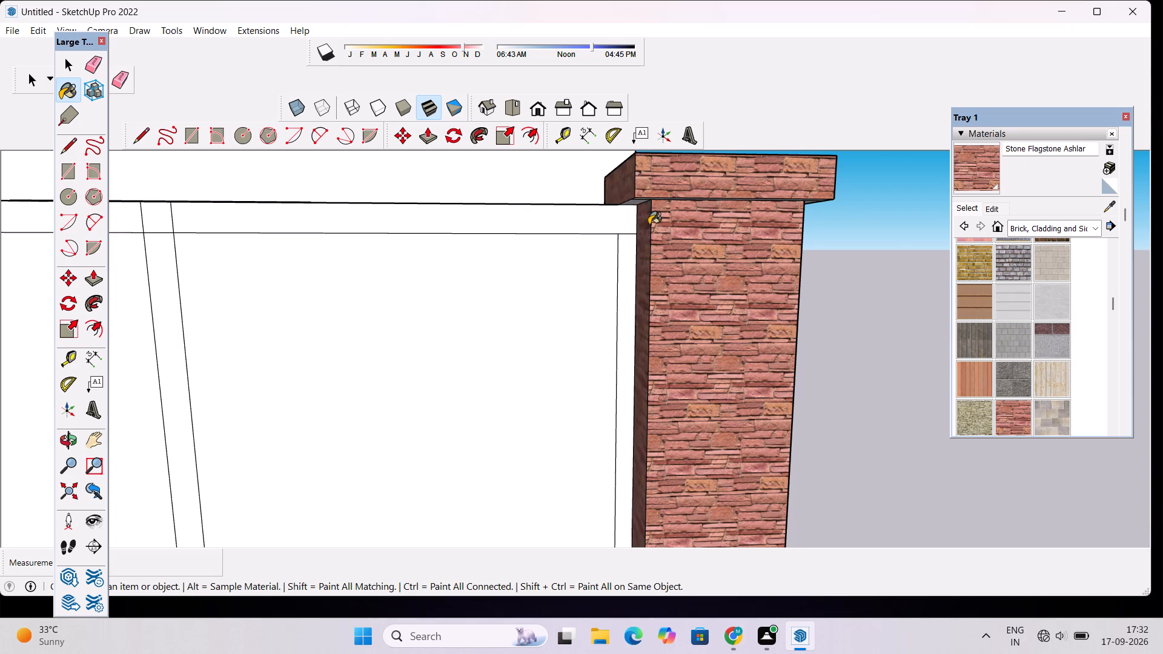
# Paint both underside faces of the outer gate pillar's cap with Stone Flagstone Ashlar.
pyautogui.scroll(13, 651, 214)
pyautogui.click(625, 179)
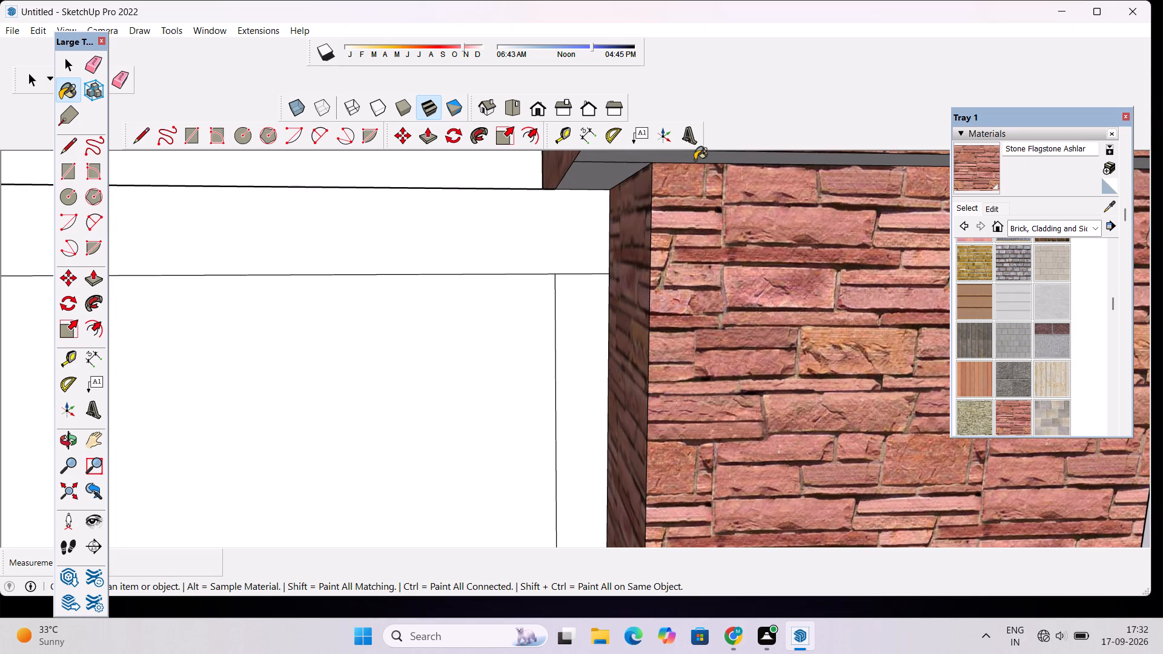
pyautogui.scroll(-7, 605, 214)
pyautogui.scroll(15, 626, 161)
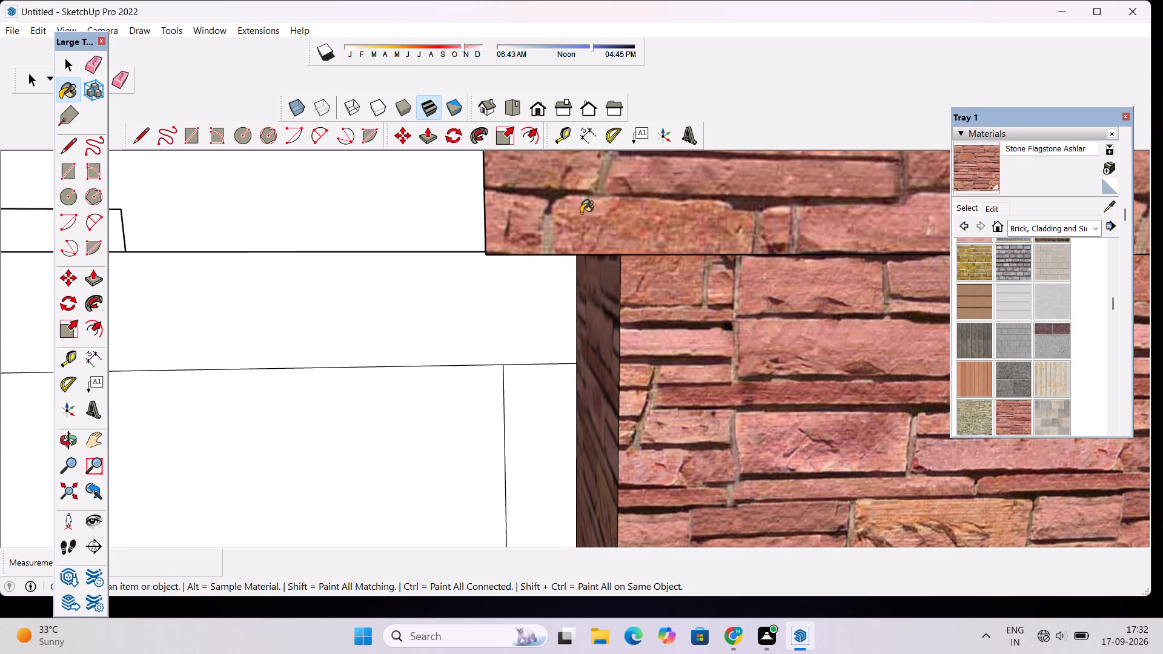
pyautogui.click(71, 441)
pyautogui.moveTo(614, 438); pyautogui.dragTo(617, 360)
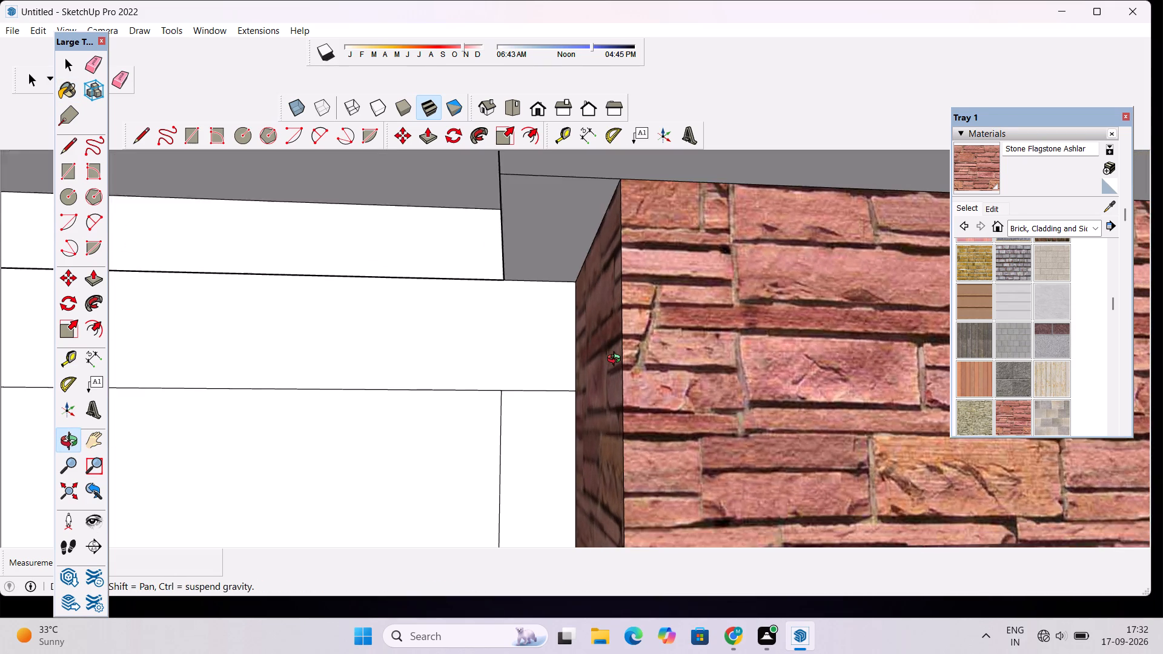
pyautogui.moveTo(617, 360); pyautogui.dragTo(618, 353)
pyautogui.keyDown('shift'); pyautogui.moveTo(618, 353); pyautogui.dragTo(637, 471); pyautogui.keyUp('shift')
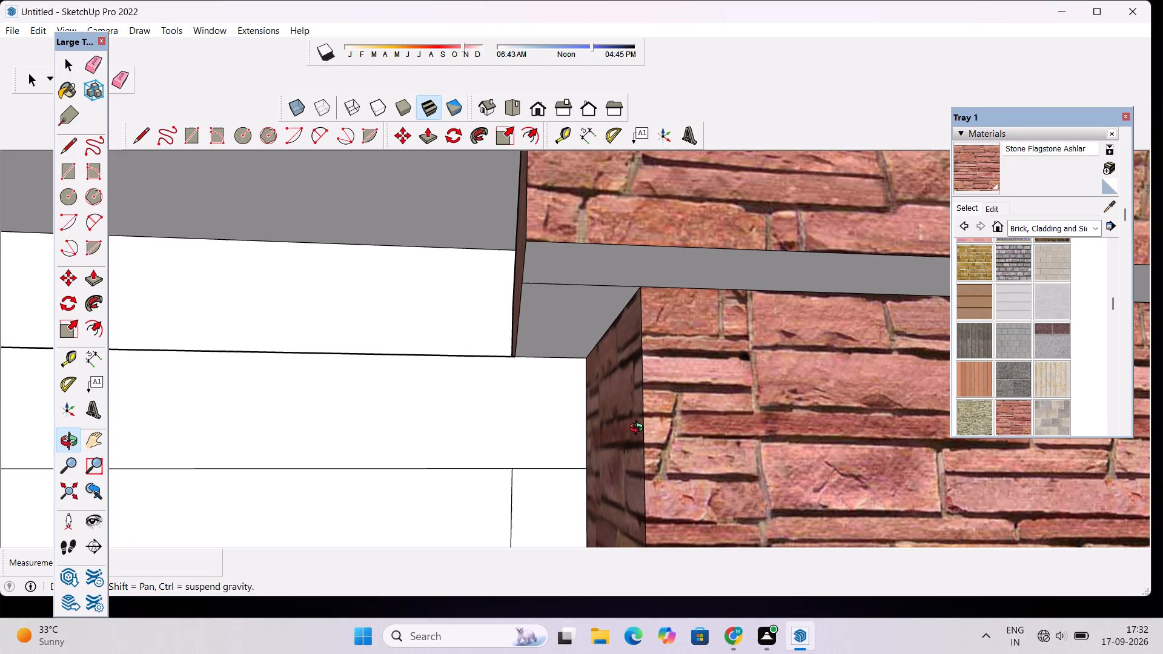
pyautogui.click(989, 163)
pyautogui.click(724, 269)
pyautogui.click(581, 308)
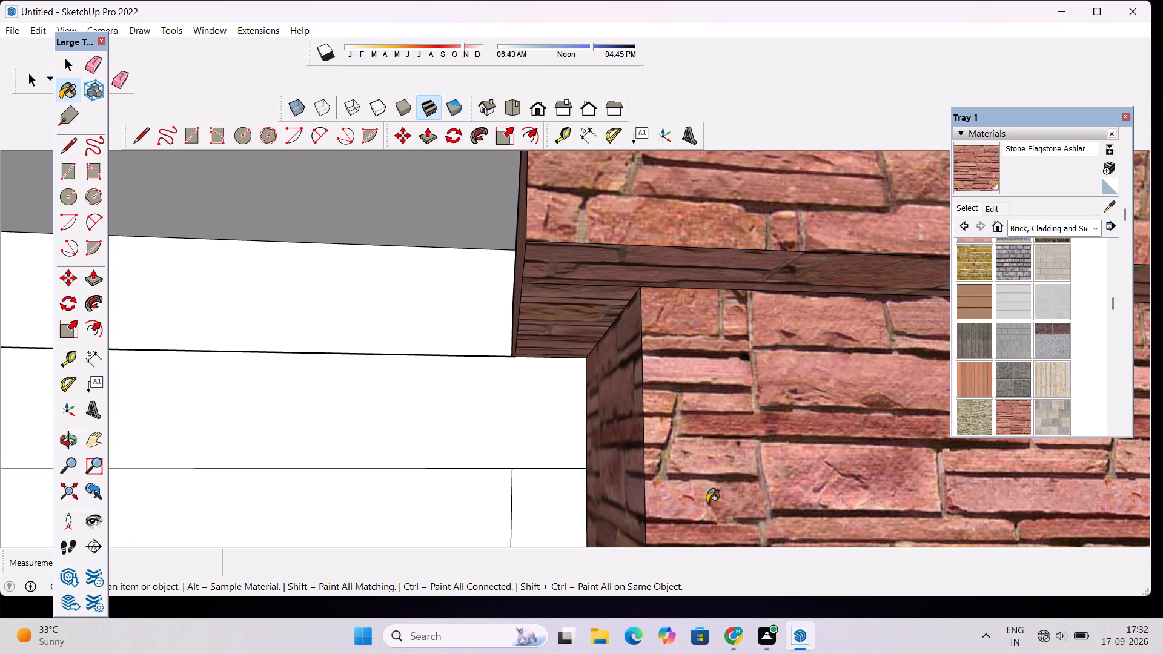
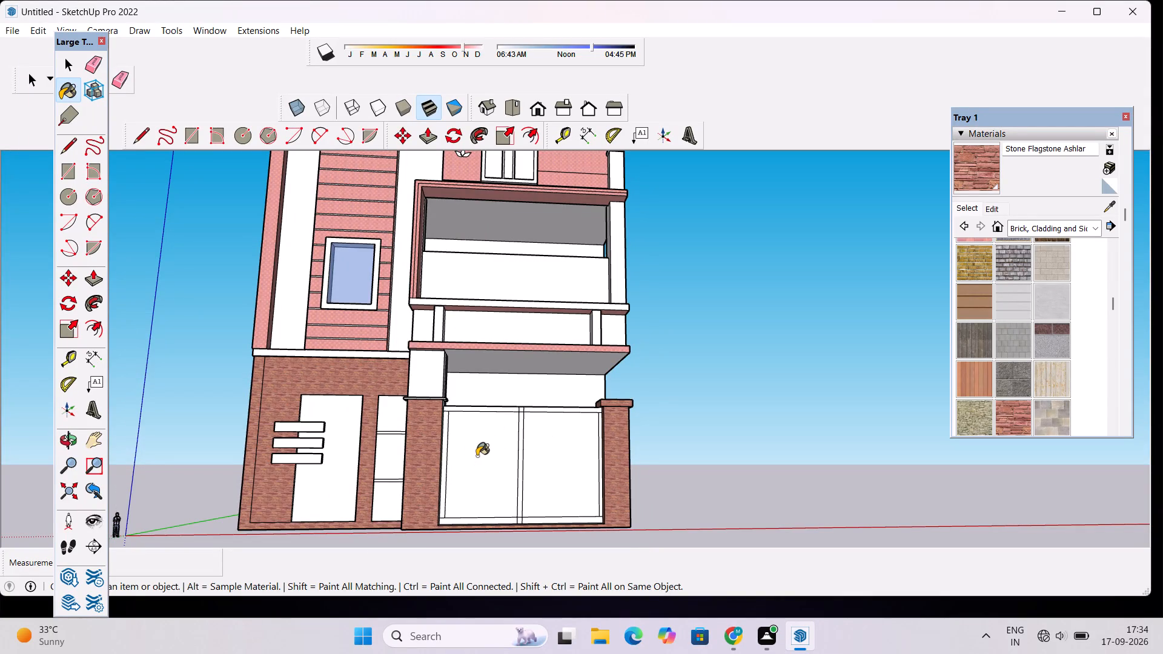
# Paint the upper front, gate-facing sides and ledge band of the pillar between door and gate with Stone Flagstone Ashlar.
pyautogui.press('o')
pyautogui.moveTo(483, 448); pyautogui.dragTo(449, 580)
pyautogui.scroll(9, 482, 432)
pyautogui.moveTo(485, 437); pyautogui.dragTo(486, 448)
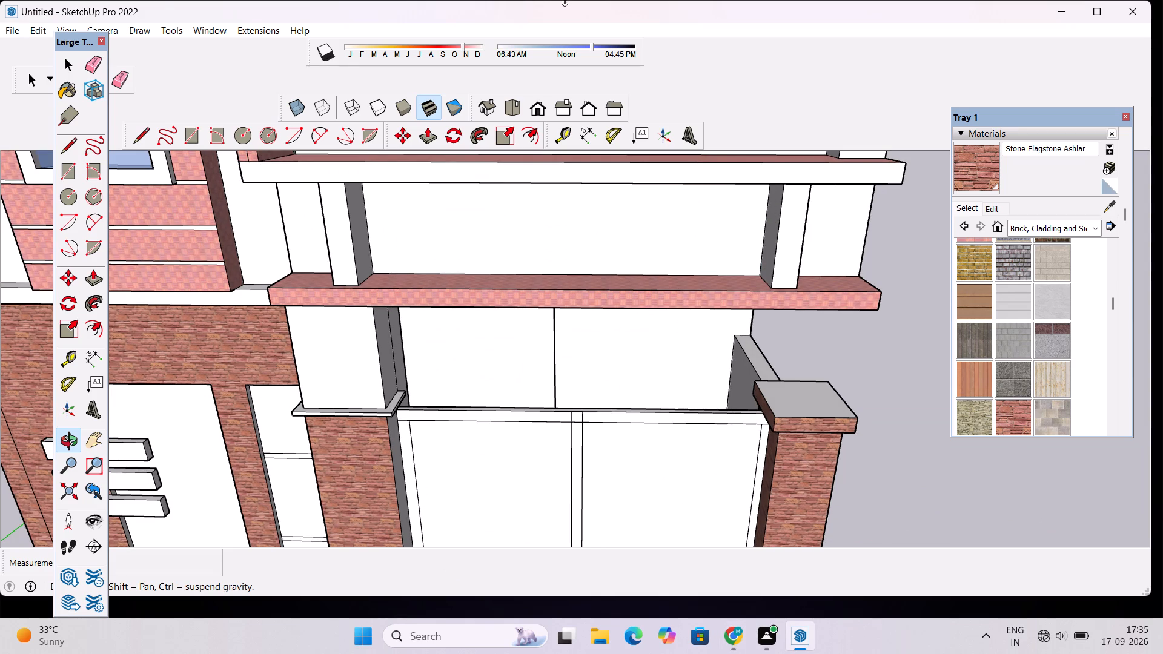
pyautogui.click(973, 170)
pyautogui.scroll(4, 390, 412)
pyautogui.click(354, 360)
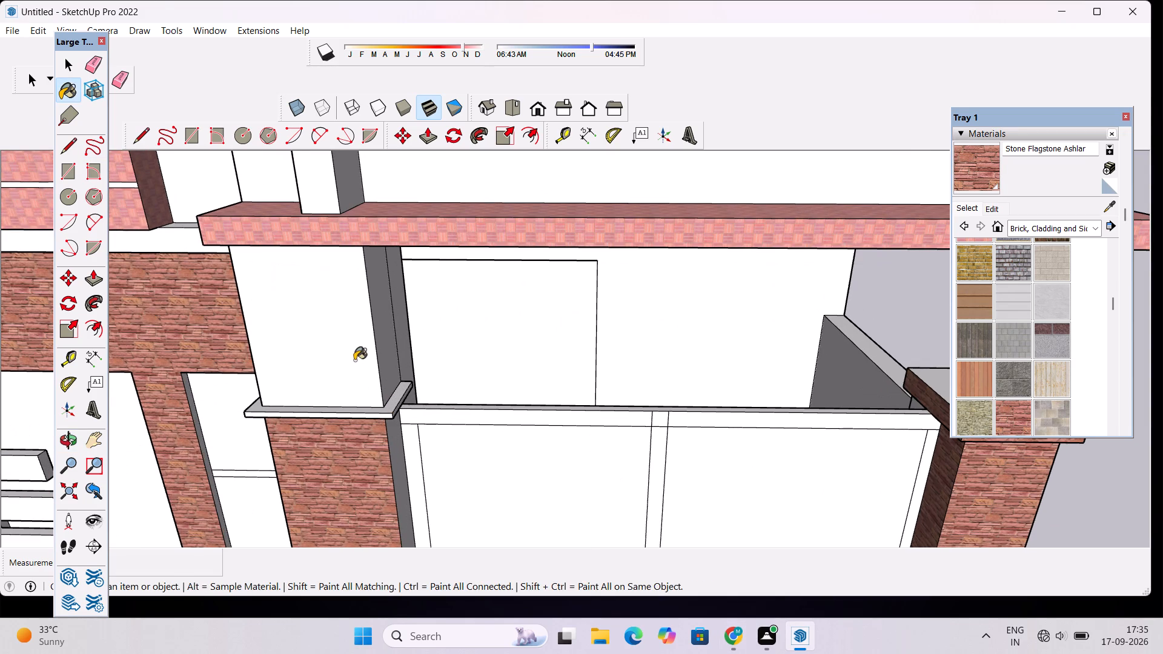
pyautogui.scroll(9, 376, 390)
pyautogui.click(401, 441)
pyautogui.scroll(5, 405, 455)
pyautogui.click(405, 455)
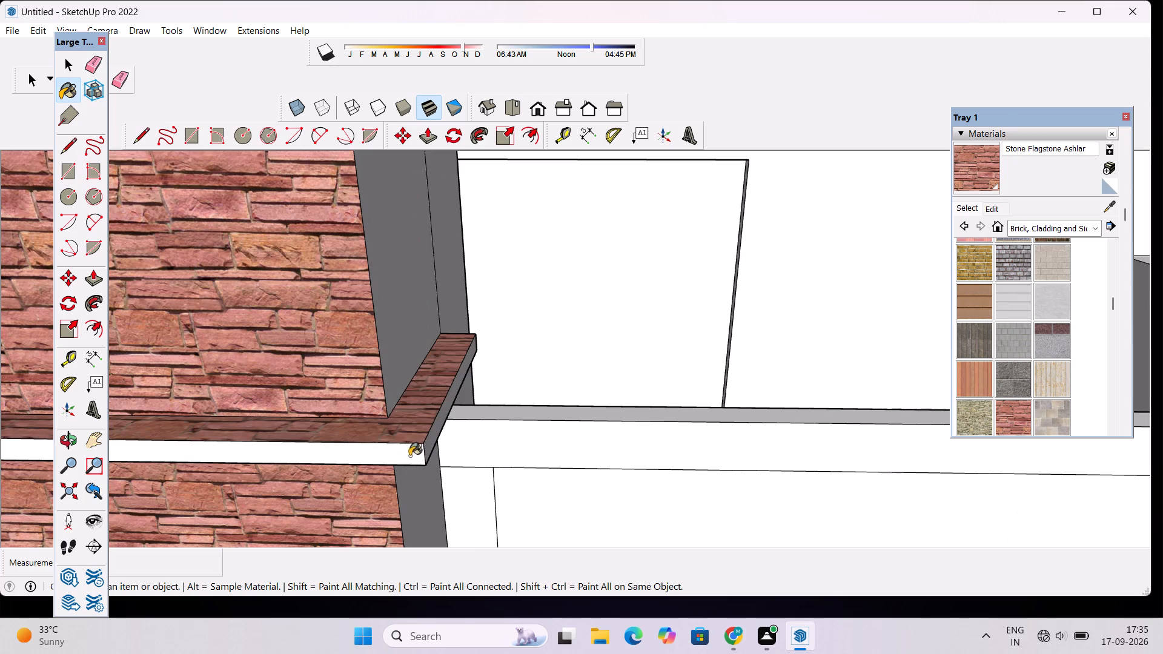
pyautogui.scroll(3, 421, 454)
pyautogui.click(440, 432)
pyautogui.click(373, 300)
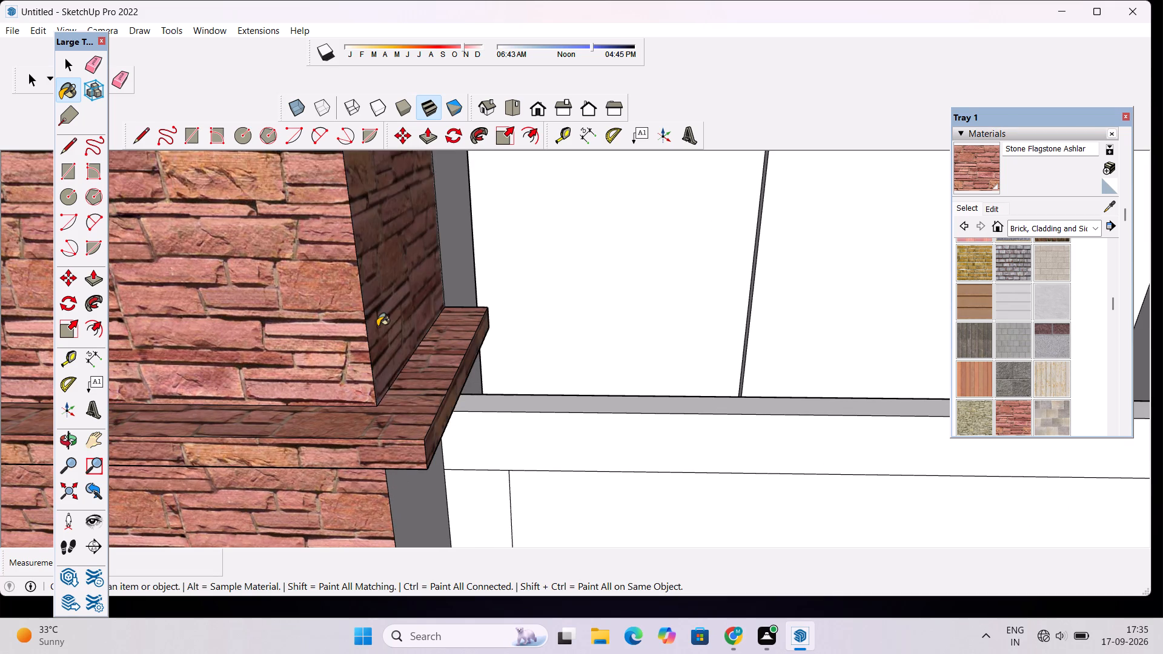
pyautogui.scroll(-14, 377, 328)
pyautogui.scroll(4, 414, 452)
pyautogui.click(374, 396)
pyautogui.scroll(-2, 347, 352)
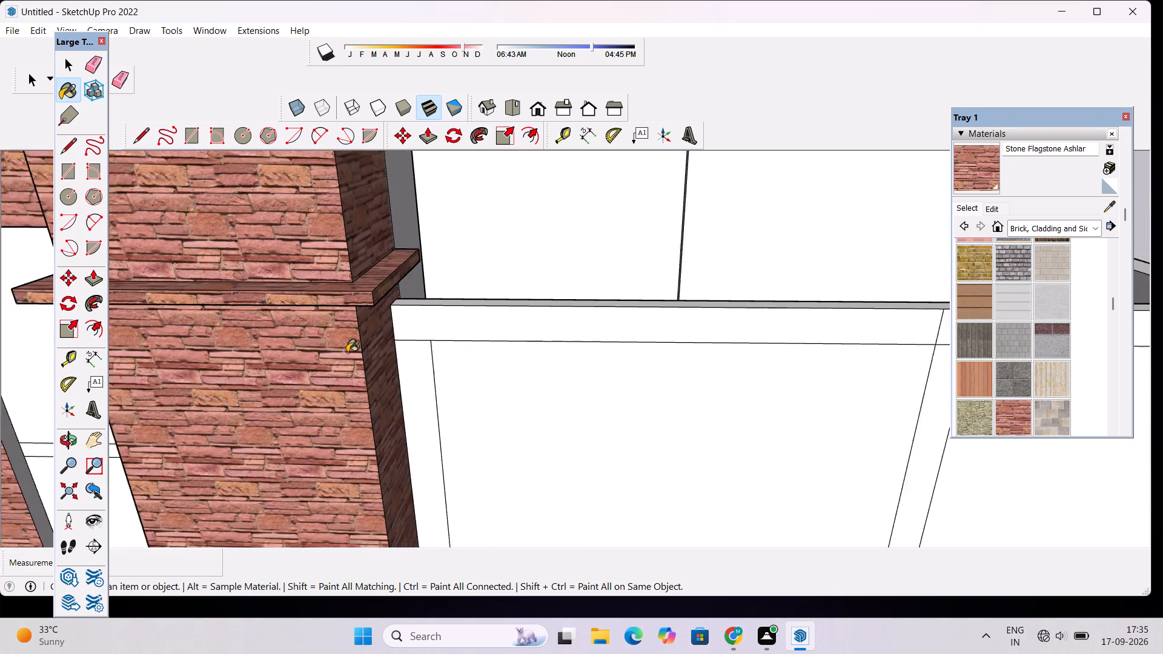
# Paint the top of the outer gate pillar's cap with Stone Flagstone Ashlar.
pyautogui.scroll(-19, 347, 352)
pyautogui.scroll(5, 579, 349)
pyautogui.click(585, 328)
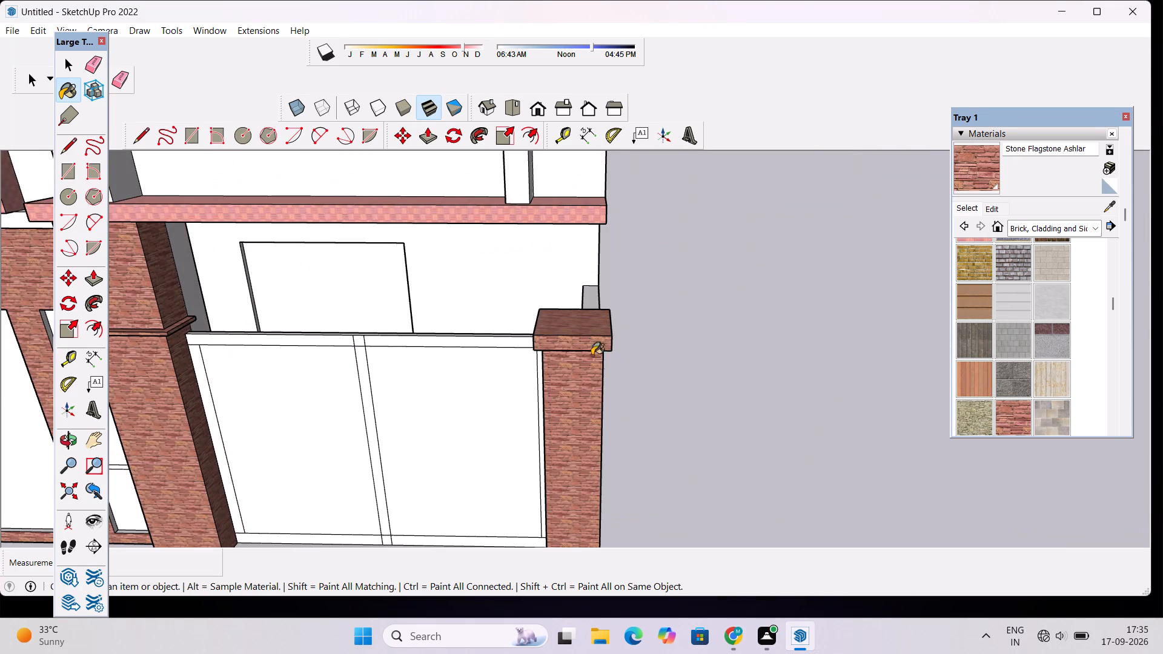
# Draw a vertical line on the side wall from the low wall's top corner beside the gate pillar down to the base edge.
pyautogui.press('o')
pyautogui.moveTo(659, 414); pyautogui.dragTo(487, 364)
pyautogui.scroll(4, 632, 345)
pyautogui.moveTo(614, 372); pyautogui.dragTo(519, 358)
pyautogui.scroll(-11, 517, 346)
pyautogui.moveTo(517, 386); pyautogui.dragTo(517, 421)
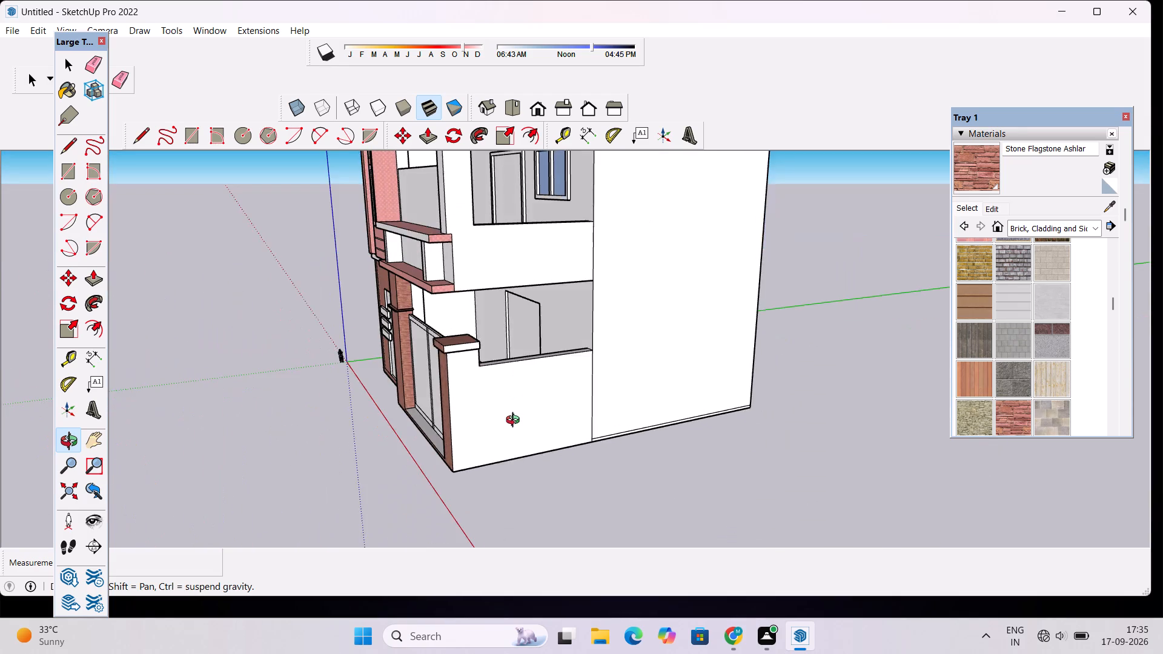
pyautogui.scroll(3, 515, 421)
pyautogui.press('l')
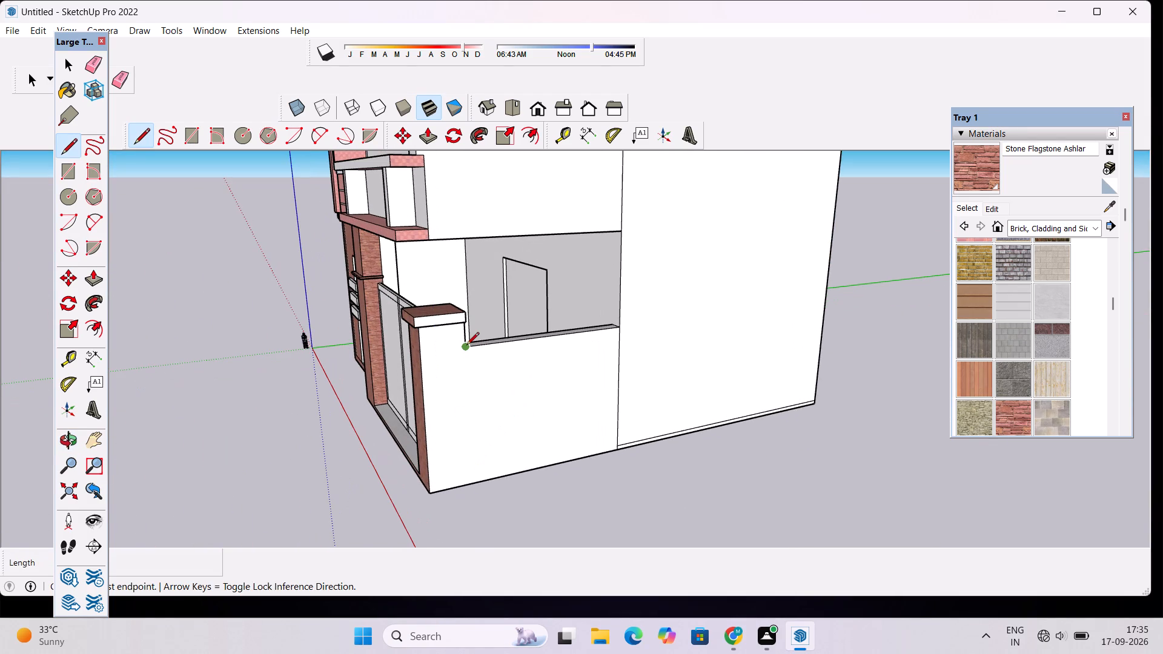
pyautogui.click(466, 346)
pyautogui.click(469, 486)
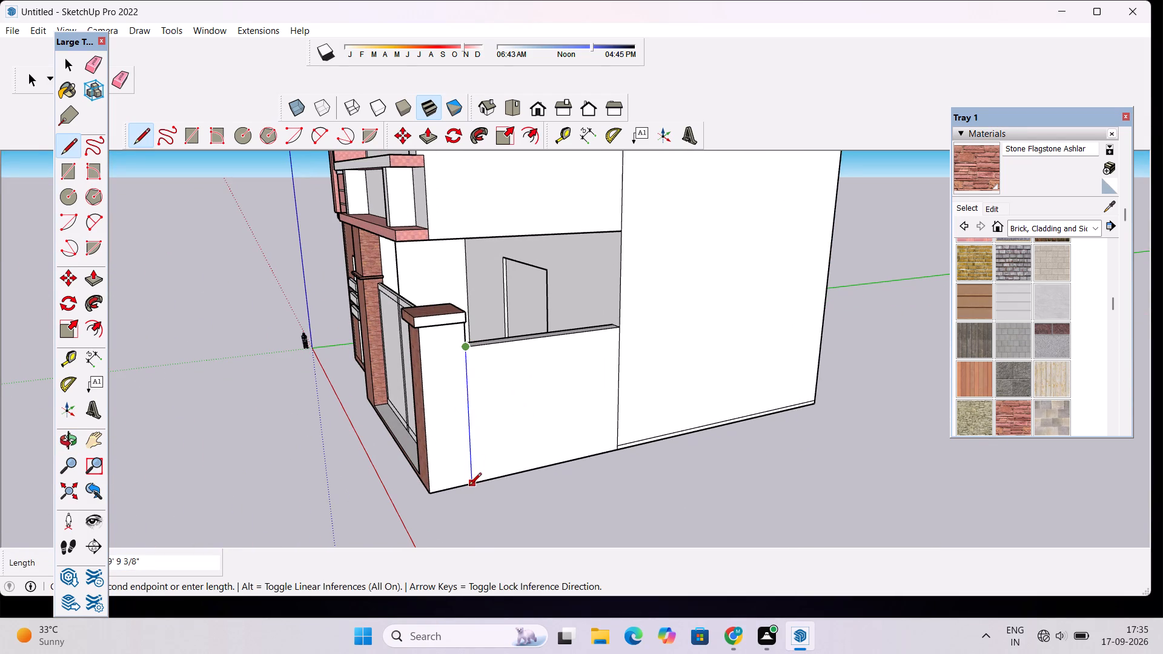
# Apply Stone Flagstone Ashlar to the outer gate pillar's side face, its cap's side edge and its rear face beneath the cap.
pyautogui.click(974, 173)
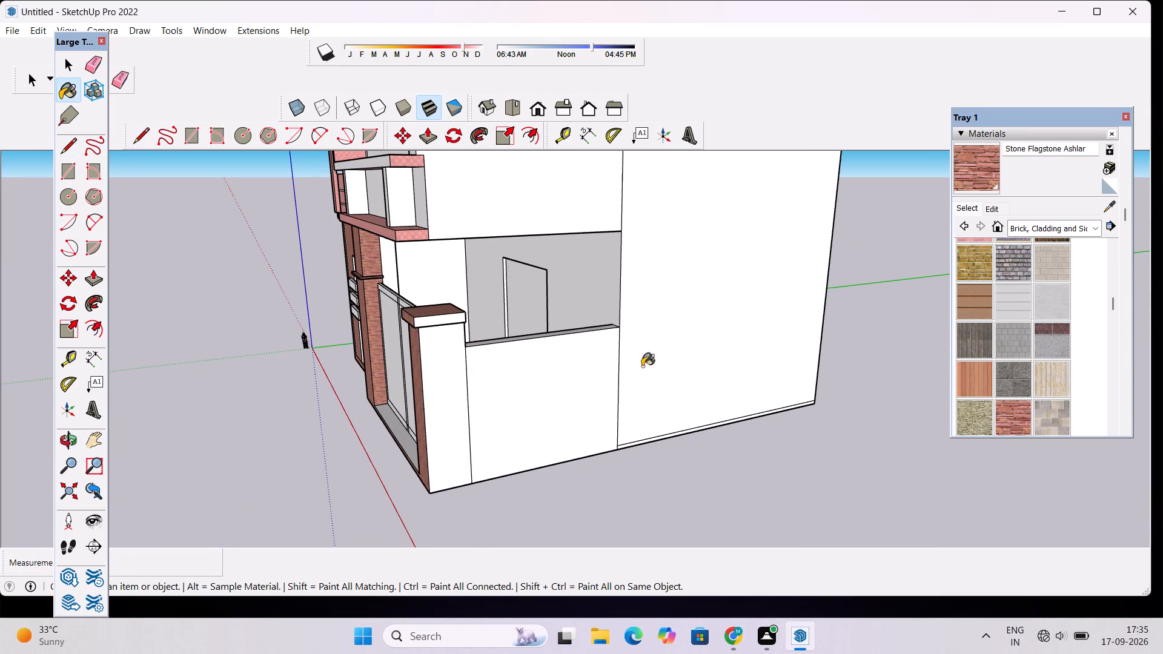
pyautogui.scroll(3, 485, 365)
pyautogui.click(438, 362)
pyautogui.click(437, 299)
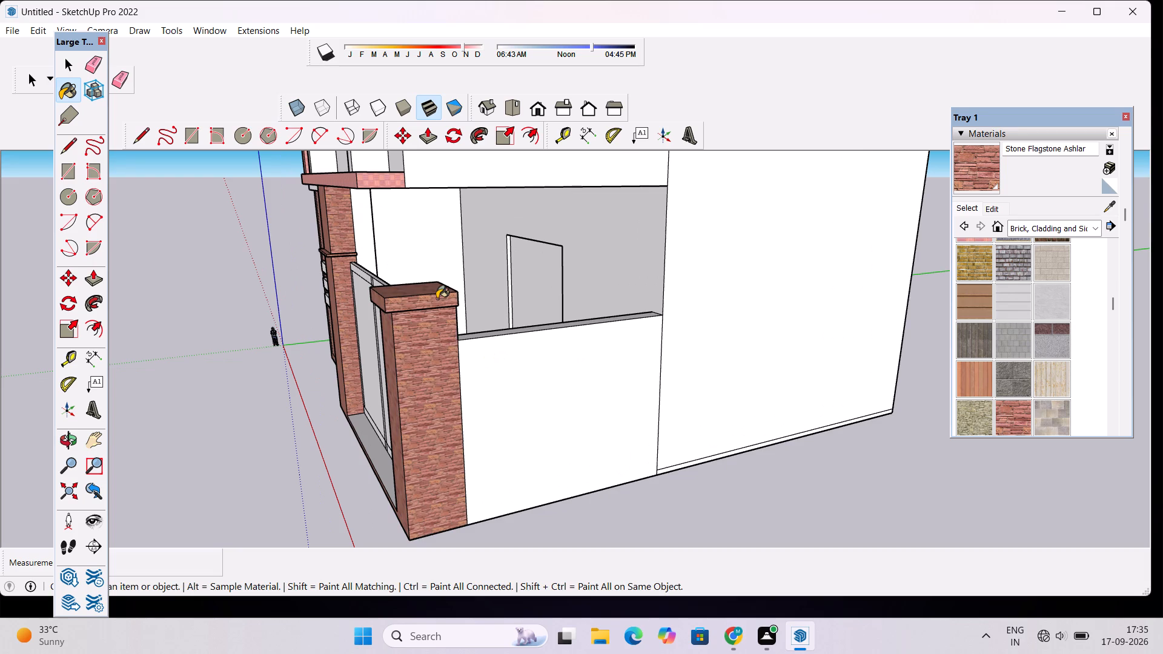
pyautogui.press('o')
pyautogui.moveTo(406, 320); pyautogui.dragTo(837, 376)
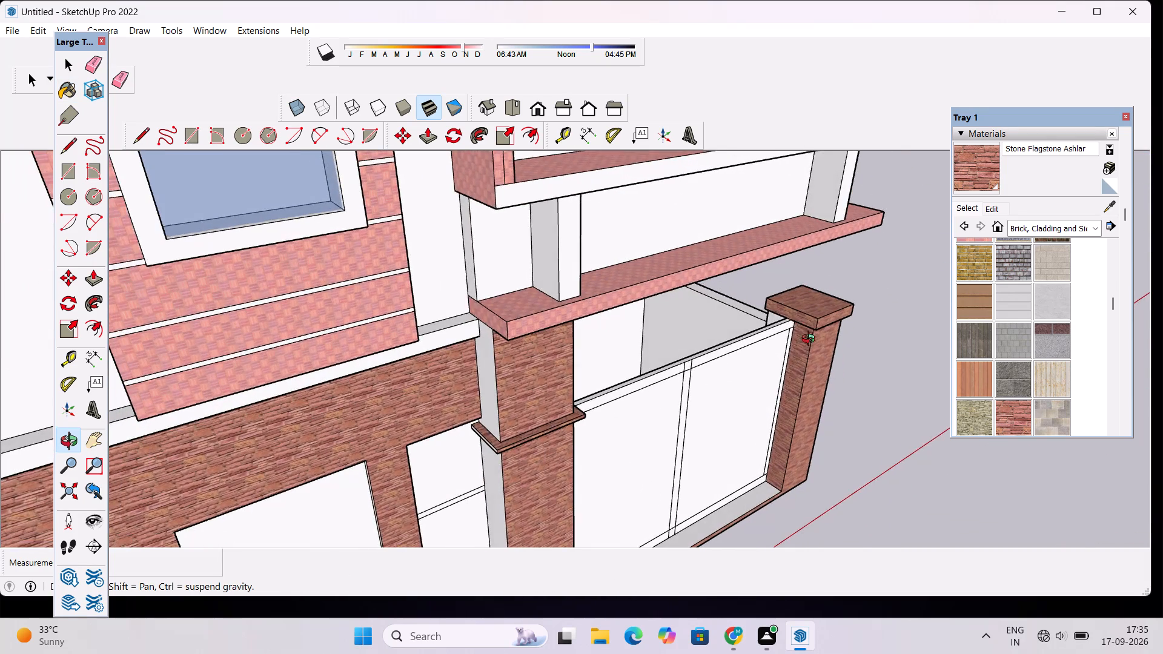
pyautogui.scroll(10, 781, 317)
pyautogui.moveTo(764, 324); pyautogui.dragTo(774, 336)
pyautogui.click(974, 163)
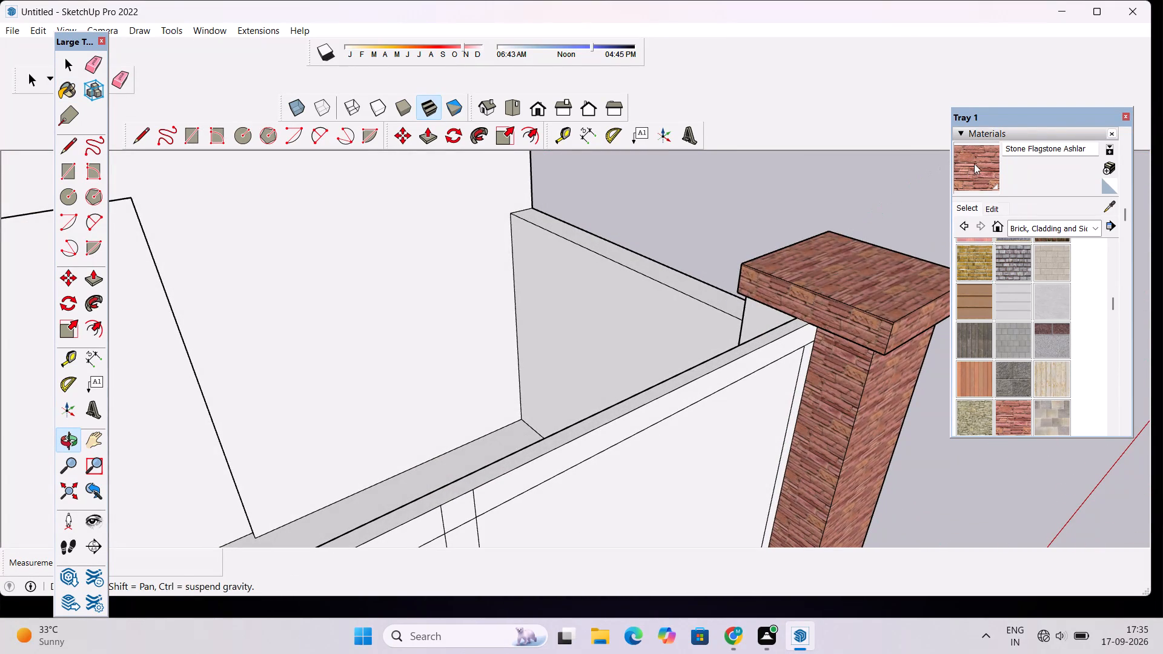
pyautogui.scroll(6, 747, 280)
pyautogui.click(767, 336)
# Paint the door-facing sides of the inner gate pillar, above and below the ledge, and the ledge's edge with Stone Flagstone Ashlar.
pyautogui.scroll(-12, 642, 274)
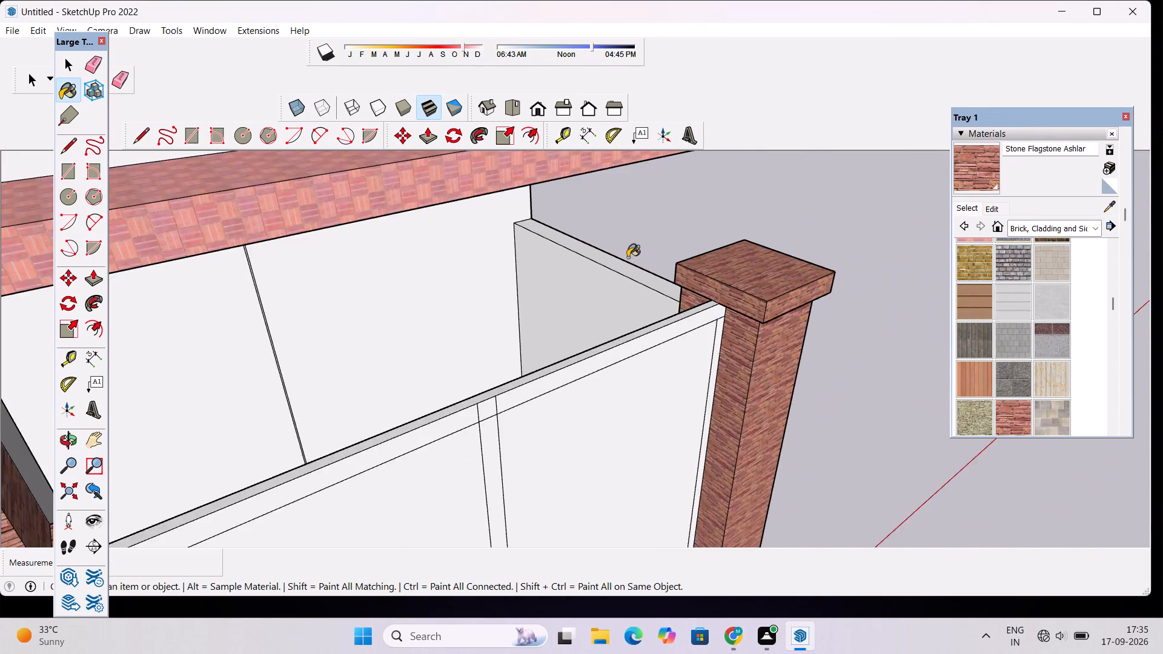
pyautogui.scroll(-2, 628, 257)
pyautogui.scroll(5, 408, 440)
pyautogui.click(373, 244)
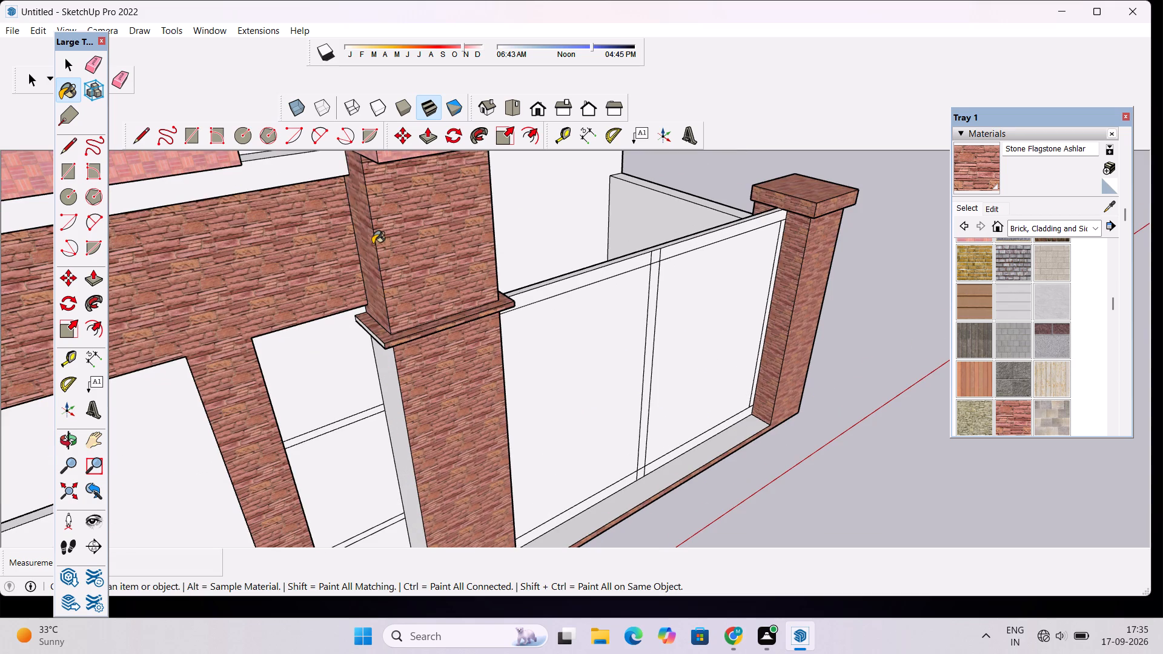
pyautogui.click(394, 376)
pyautogui.scroll(11, 375, 347)
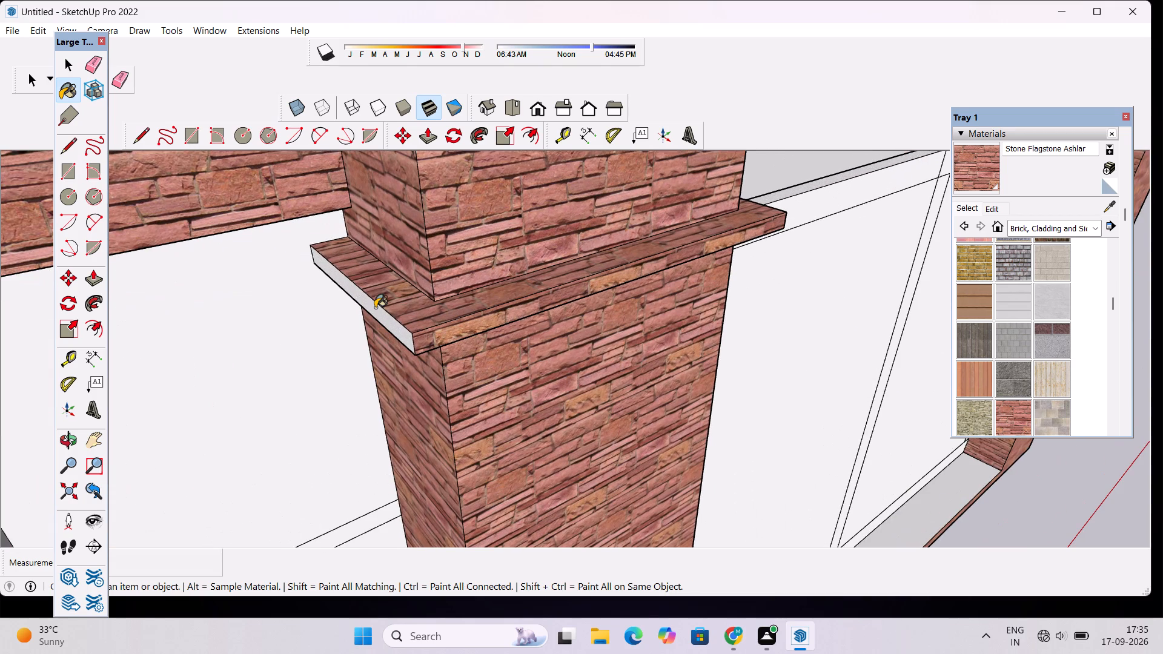
pyautogui.click(375, 308)
# Paint the underside of the inner gate pillar's ledge band with Stone Flagstone Ashlar on all visible sides.
pyautogui.press('o')
pyautogui.moveTo(373, 372); pyautogui.dragTo(383, 223)
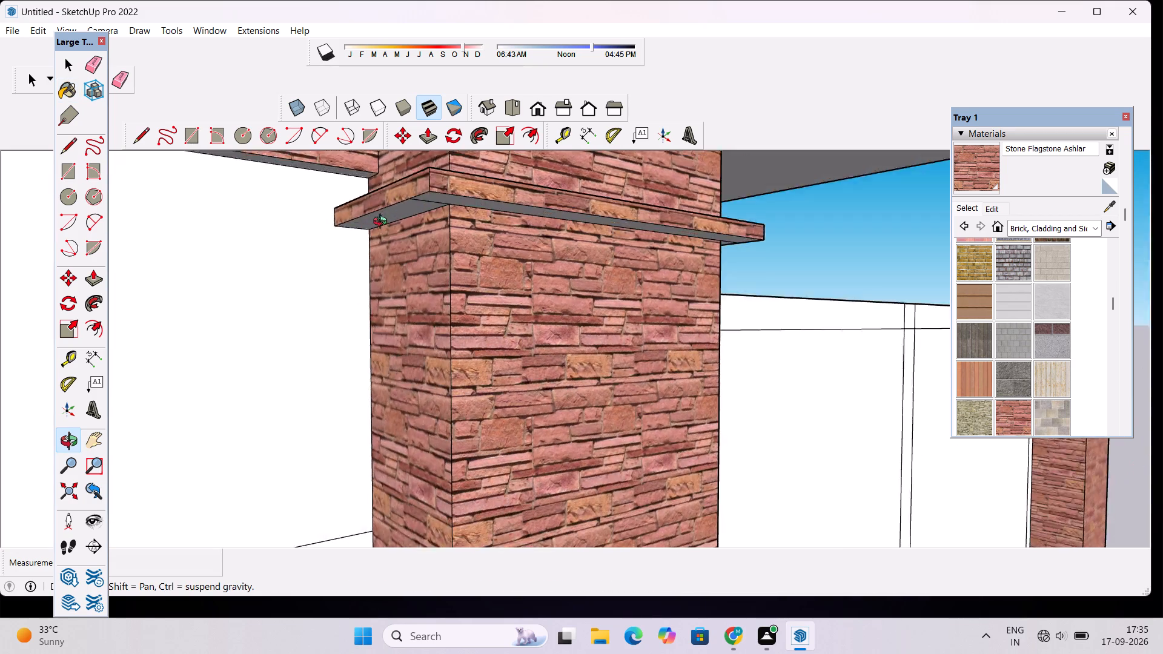
pyautogui.moveTo(383, 223); pyautogui.dragTo(394, 188)
pyautogui.keyDown('shift'); pyautogui.moveTo(560, 331); pyautogui.dragTo(565, 418); pyautogui.keyUp('shift')
pyautogui.keyDown('shift'); pyautogui.scroll(-6, 556, 384); pyautogui.keyUp('shift')
pyautogui.moveTo(577, 394); pyautogui.dragTo(500, 343)
pyautogui.scroll(-4, 479, 304)
pyautogui.moveTo(549, 354); pyautogui.dragTo(421, 334)
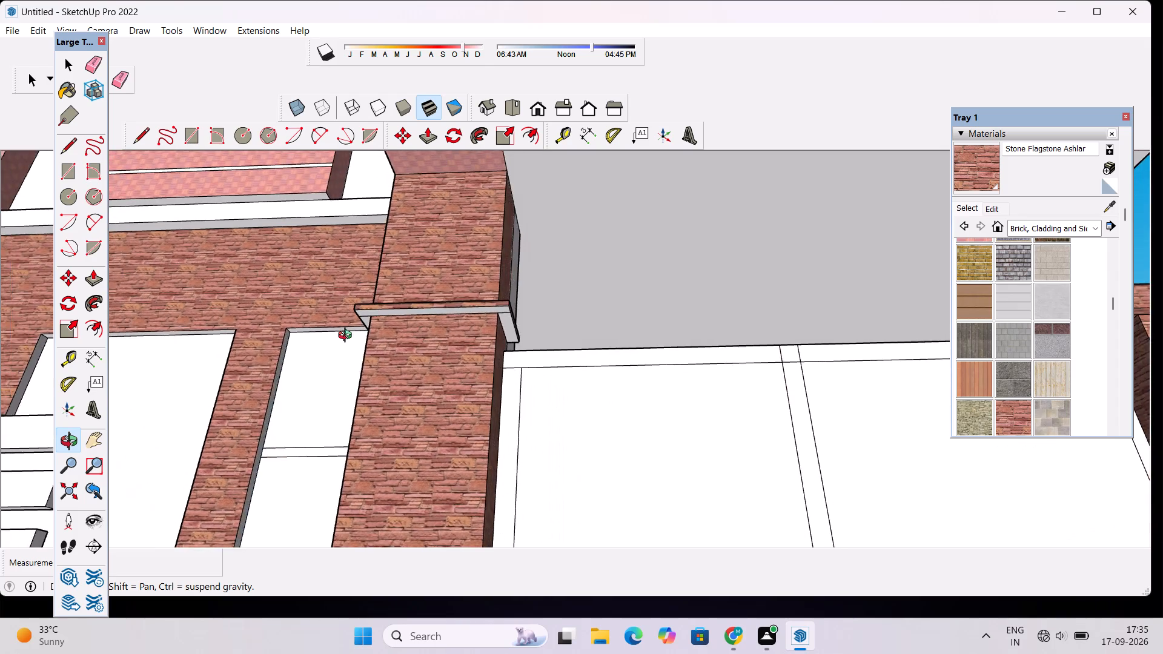
pyautogui.moveTo(348, 337); pyautogui.dragTo(538, 382)
pyautogui.scroll(-6, 541, 382)
pyautogui.moveTo(495, 355); pyautogui.dragTo(514, 484)
pyautogui.scroll(-5, 494, 360)
pyautogui.moveTo(639, 469); pyautogui.dragTo(634, 293)
pyautogui.scroll(5, 577, 332)
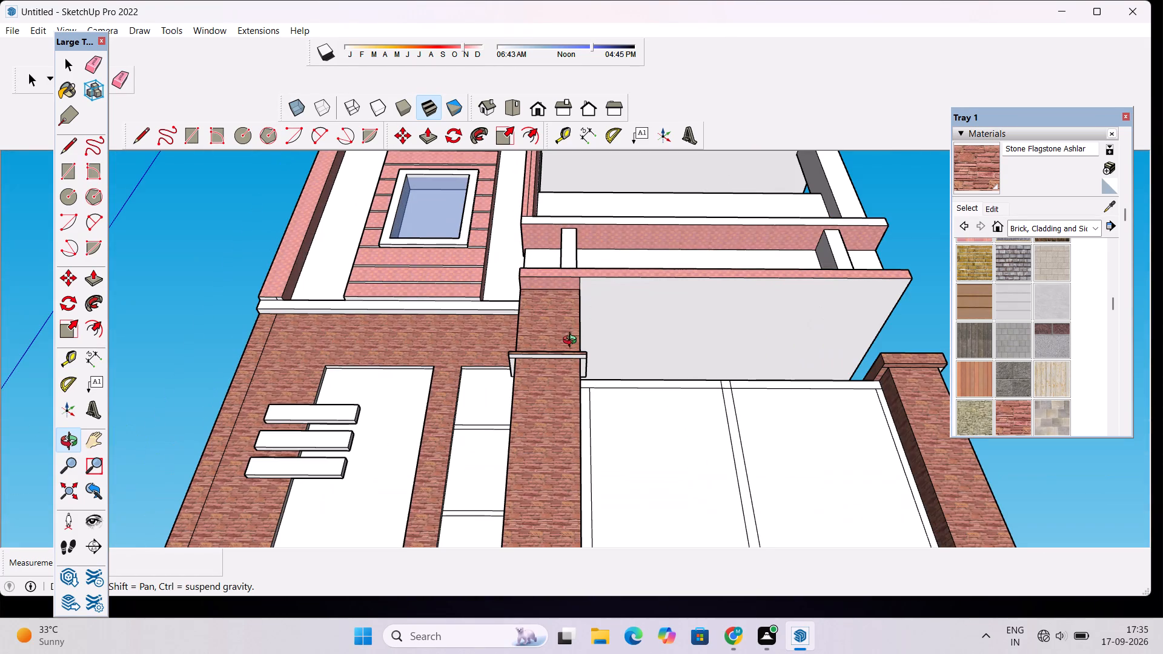
pyautogui.click(975, 170)
pyautogui.scroll(6, 617, 328)
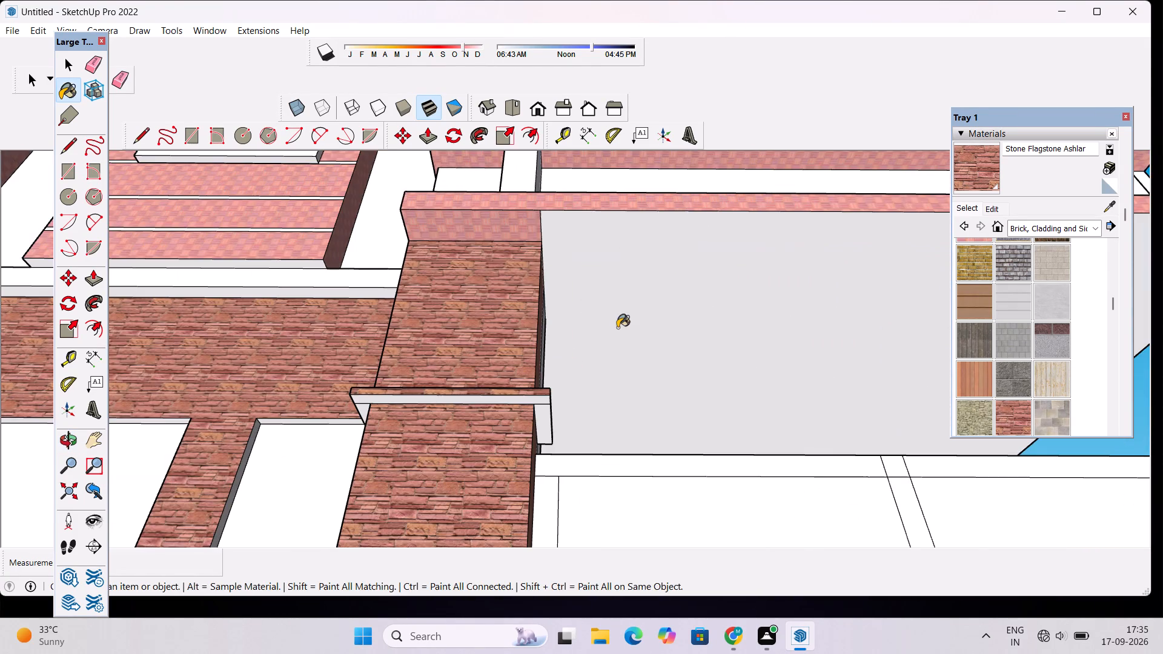
pyautogui.scroll(5, 504, 408)
pyautogui.click(535, 392)
pyautogui.click(565, 418)
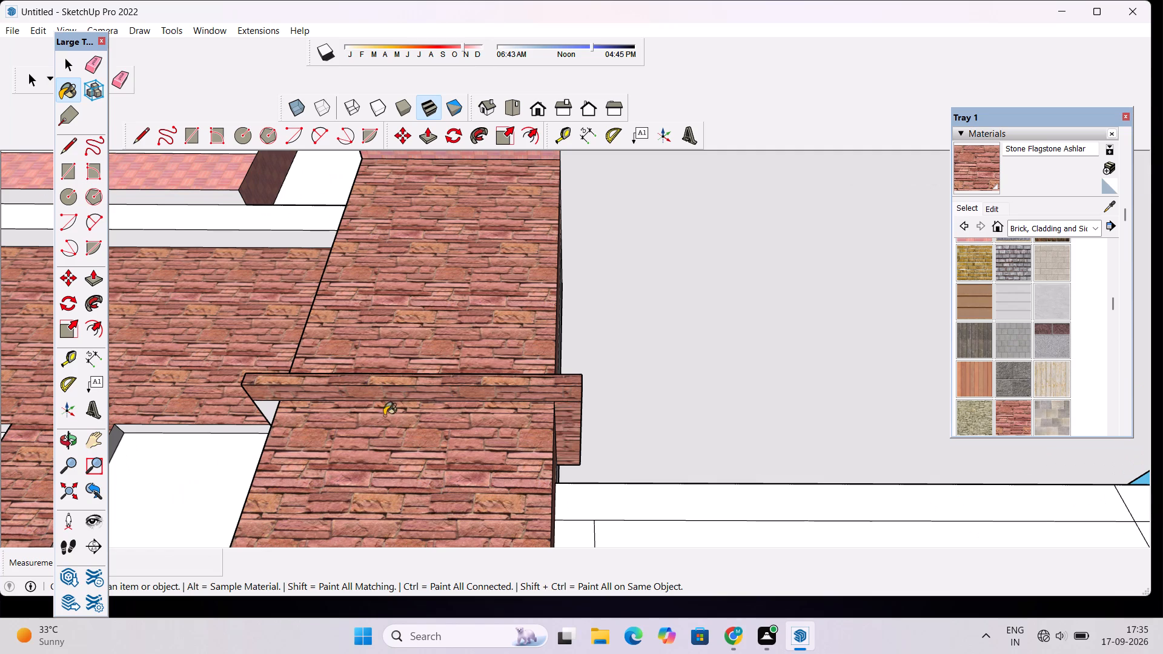
pyautogui.scroll(6, 203, 406)
pyautogui.scroll(4, 283, 409)
pyautogui.click(357, 406)
# Paint the top and side reveals of the narrow opening beside the inner gate pillar with Stone Flagstone Ashlar.
pyautogui.click(323, 457)
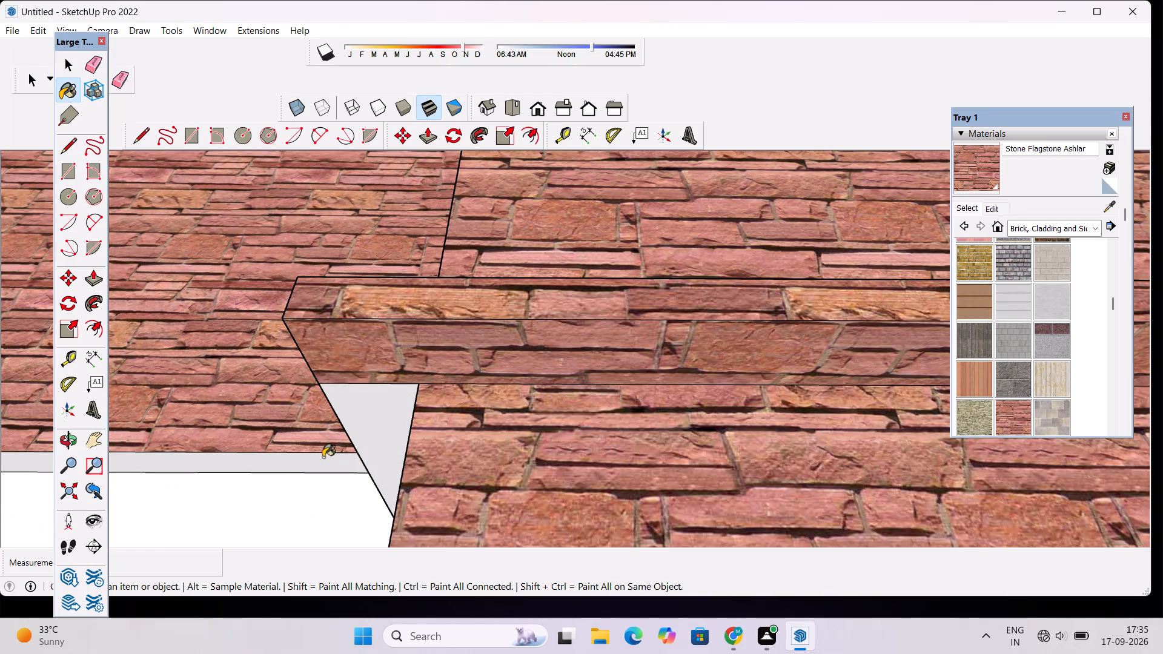
pyautogui.scroll(-16, 436, 408)
pyautogui.scroll(6, 391, 409)
pyautogui.scroll(4, 291, 391)
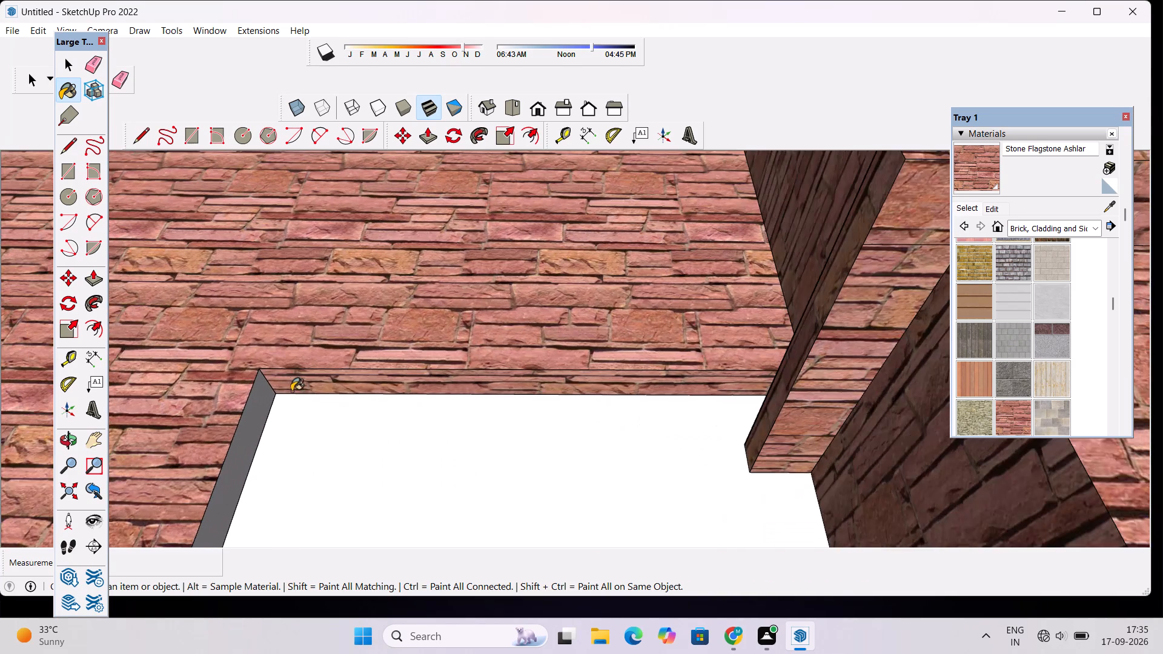
pyautogui.click(255, 397)
# Paint both side reveals and the top reveal of the ground-floor door recess with Stone Flagstone Ashlar.
pyautogui.scroll(-14, 578, 335)
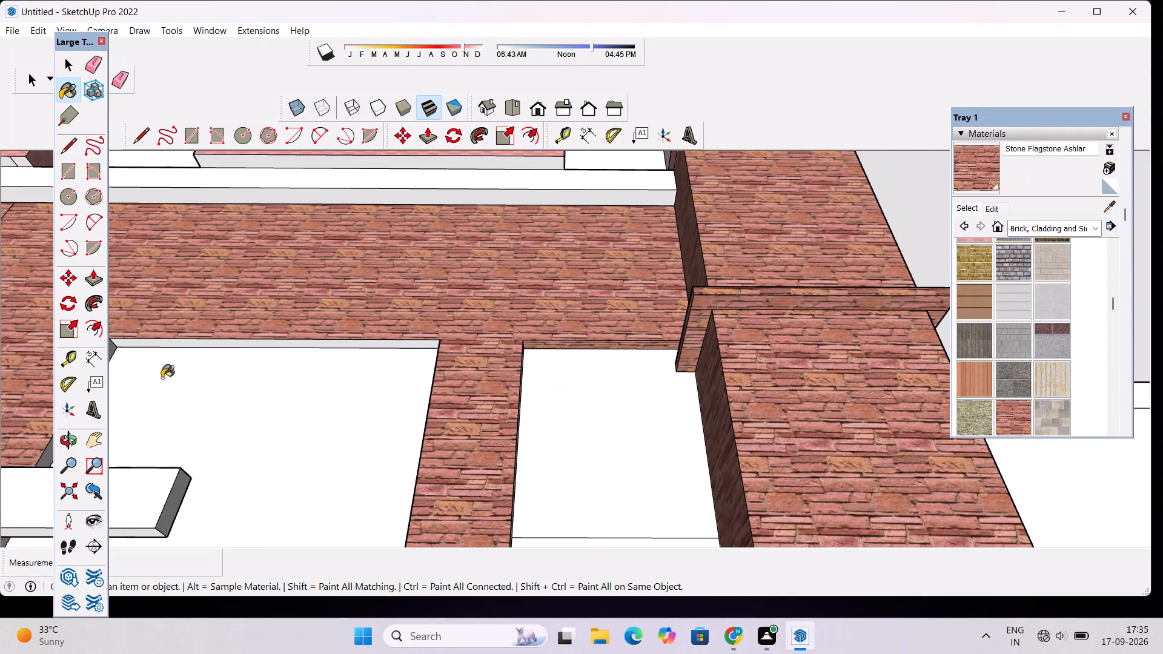
pyautogui.scroll(10, 165, 397)
pyautogui.click(206, 342)
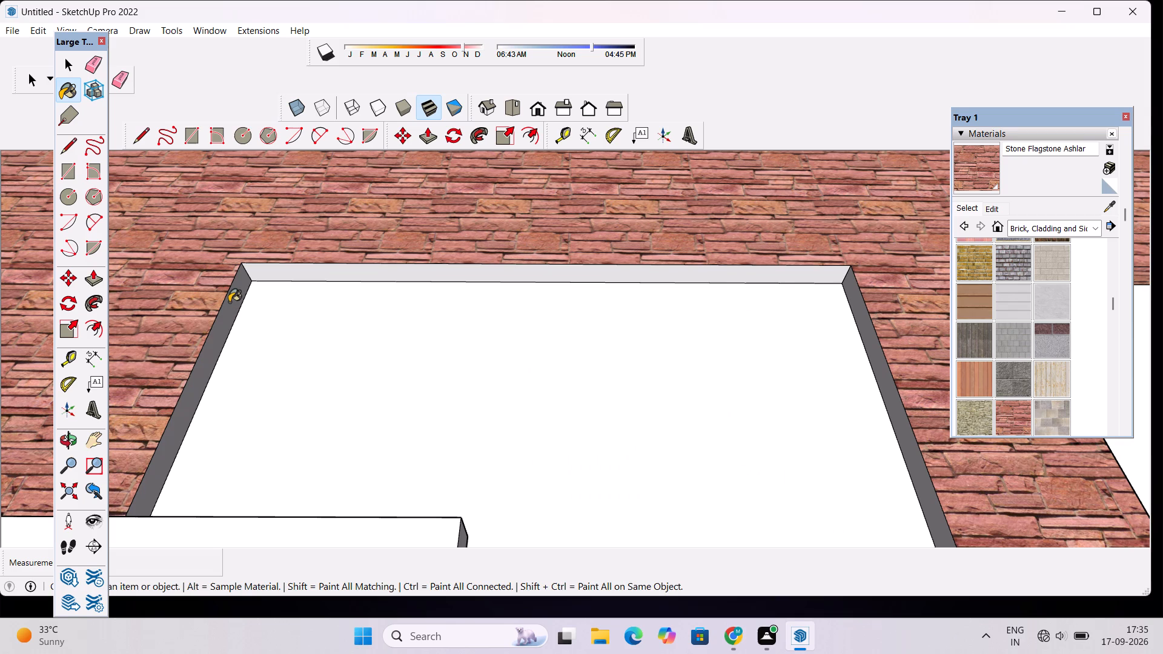
pyautogui.click(229, 302)
pyautogui.click(274, 268)
pyautogui.click(858, 315)
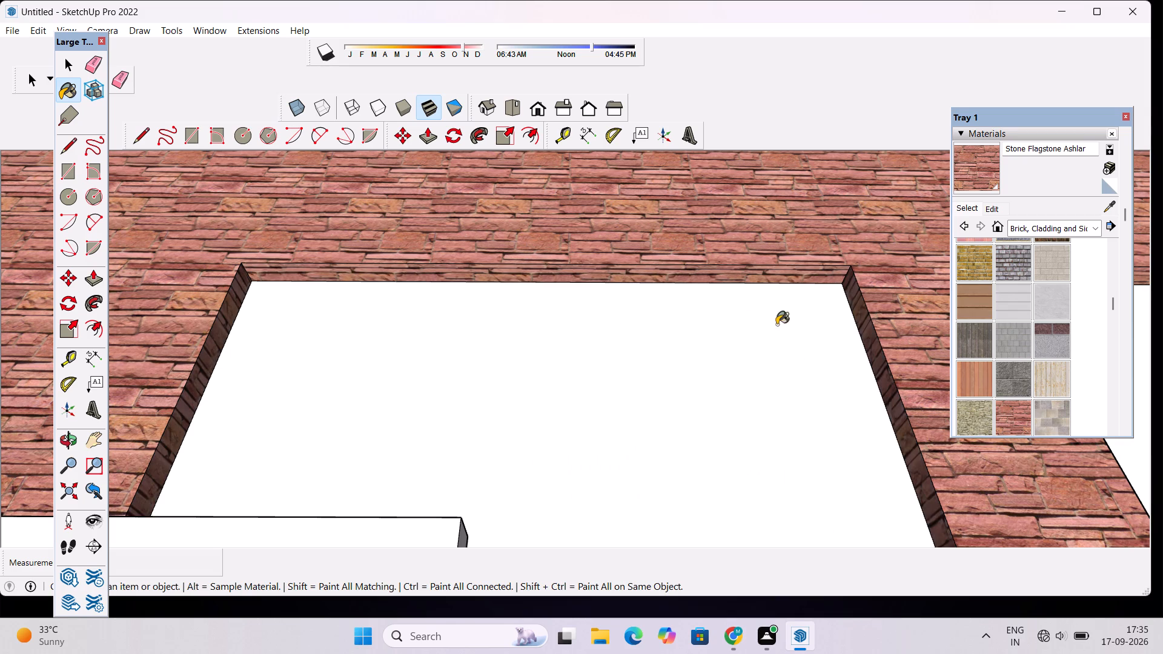
# Examine the house from the front and both sides, including the first-floor balcony, for surfaces still lacking material.
pyautogui.scroll(-7, 526, 374)
pyautogui.click(536, 108)
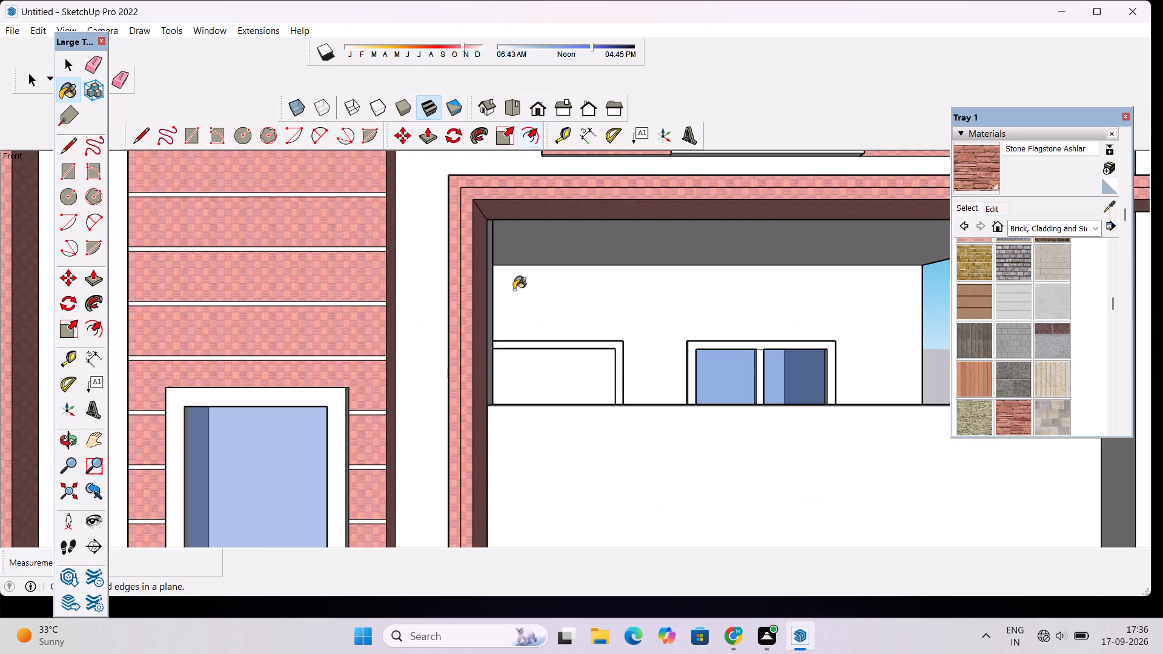
pyautogui.scroll(-12, 502, 328)
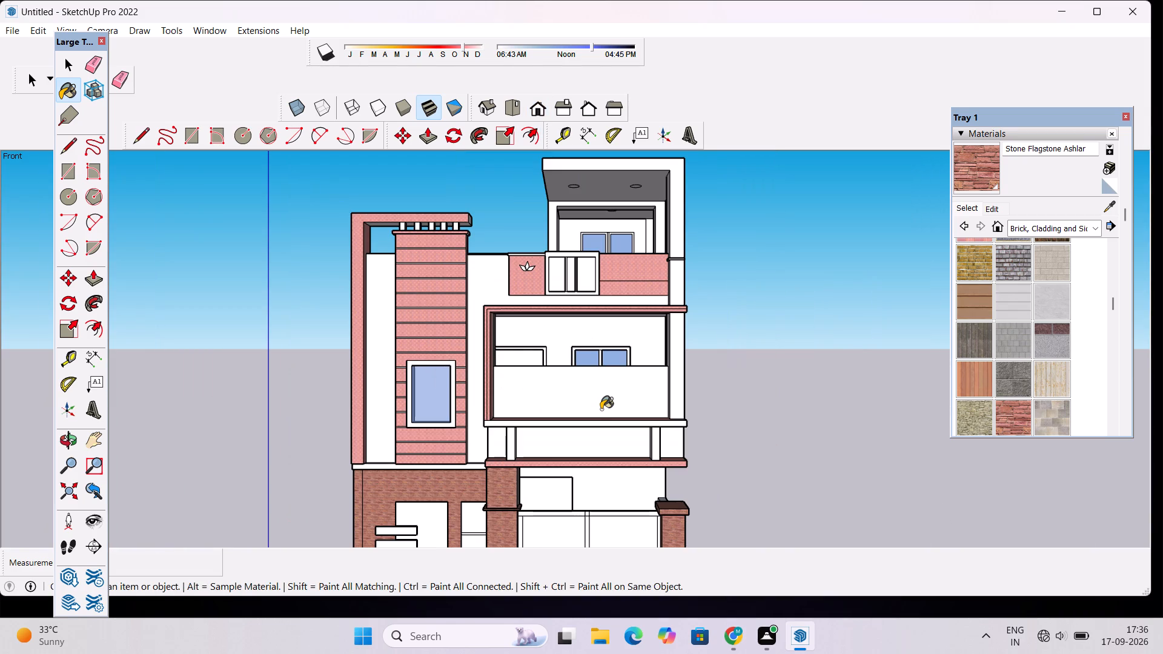
pyautogui.press('o')
pyautogui.moveTo(546, 416); pyautogui.dragTo(546, 428)
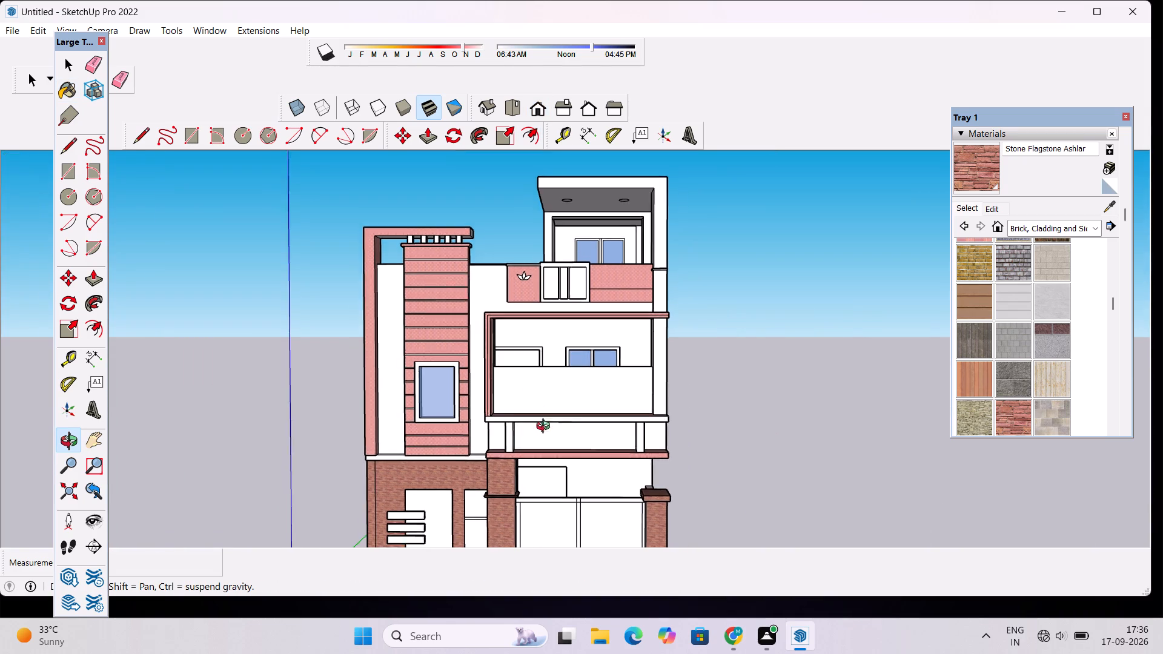
pyautogui.moveTo(546, 428); pyautogui.dragTo(544, 469)
pyautogui.scroll(4, 537, 466)
pyautogui.moveTo(392, 432); pyautogui.dragTo(693, 418)
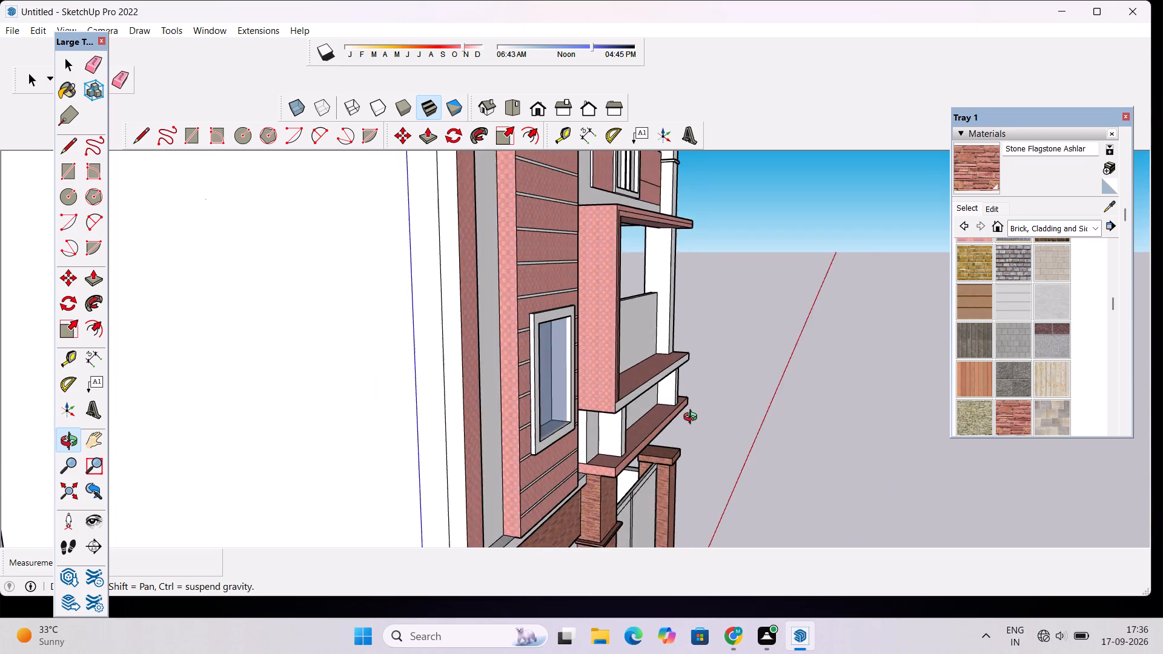
pyautogui.moveTo(693, 418); pyautogui.dragTo(242, 386)
pyautogui.scroll(-6, 579, 341)
pyautogui.moveTo(837, 350); pyautogui.dragTo(698, 362)
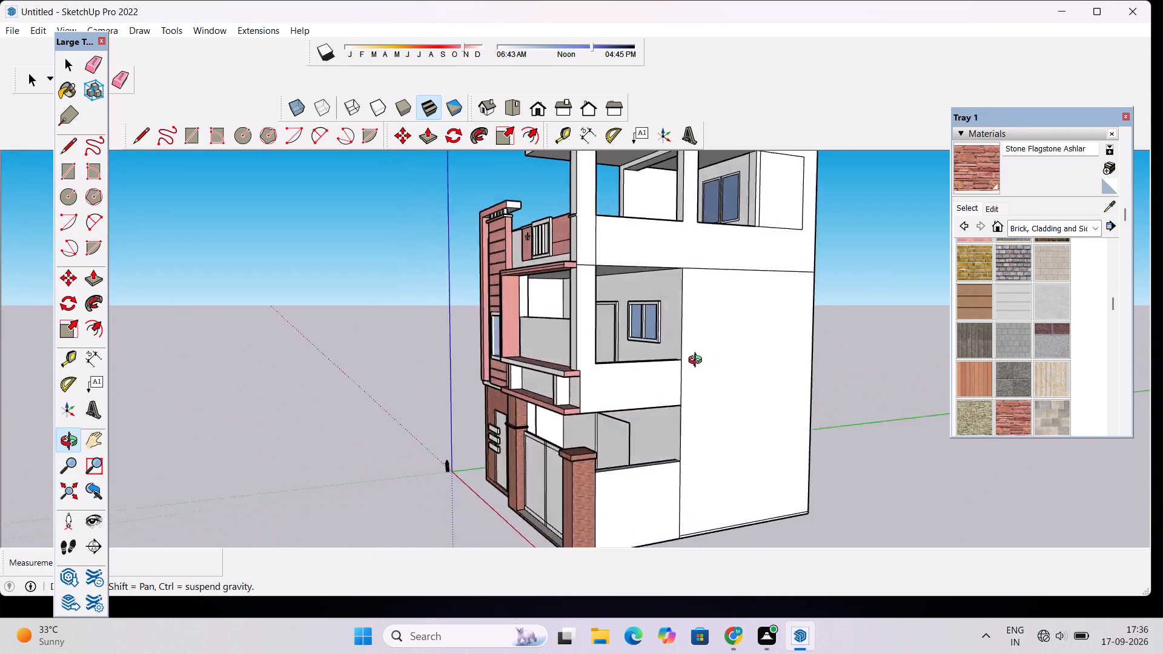
pyautogui.moveTo(698, 362); pyautogui.dragTo(1024, 419)
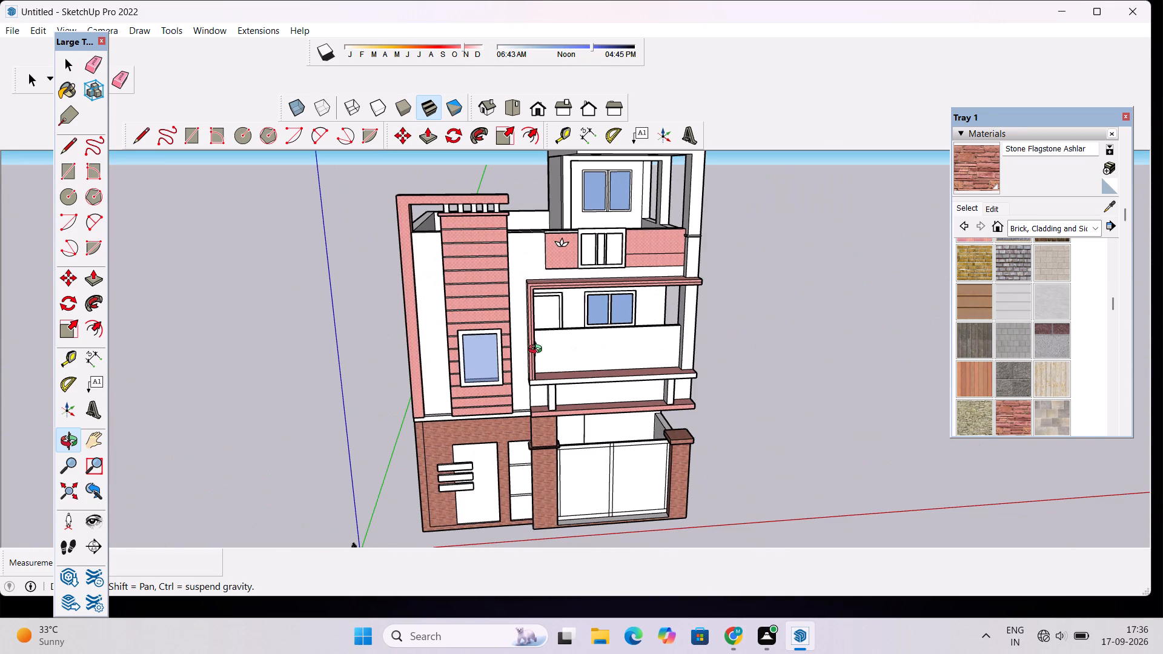
pyautogui.moveTo(486, 365); pyautogui.dragTo(542, 374)
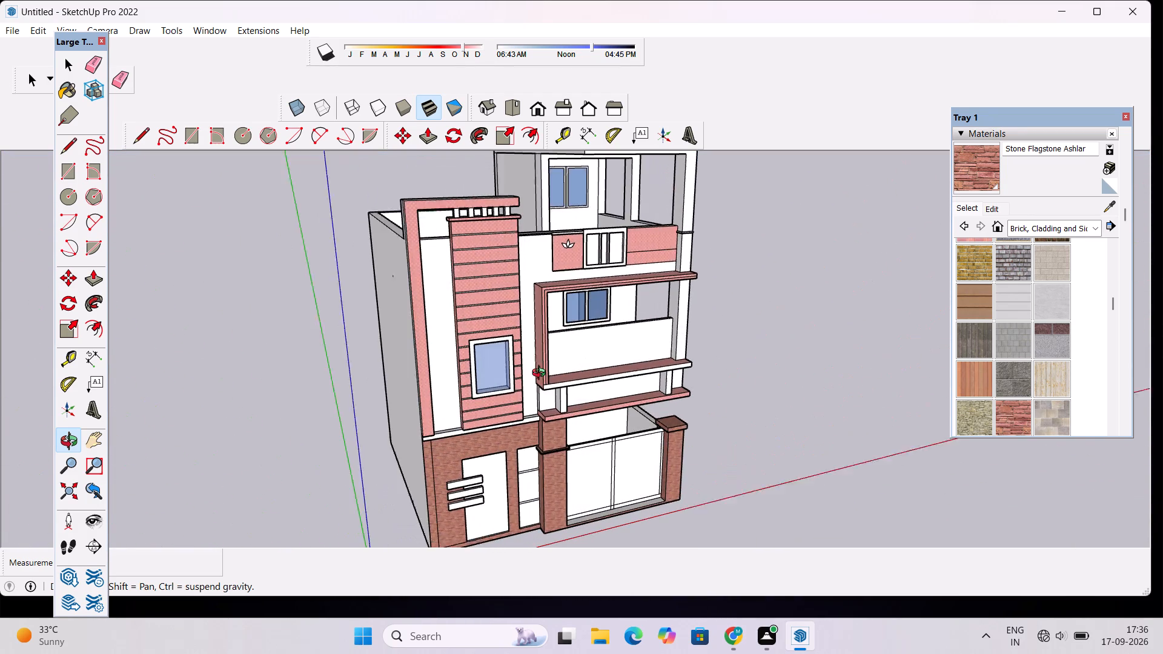
pyautogui.moveTo(542, 374); pyautogui.dragTo(538, 375)
pyautogui.keyDown('shift'); pyautogui.moveTo(543, 369); pyautogui.dragTo(498, 383); pyautogui.keyUp('shift')
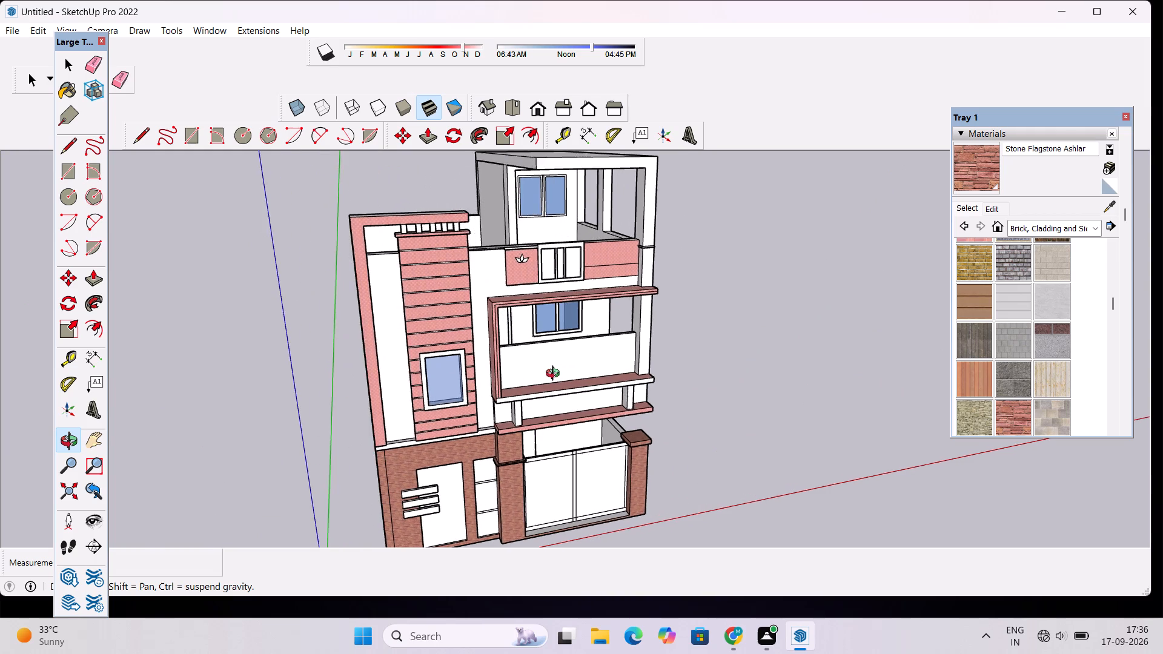
pyautogui.scroll(4, 555, 375)
pyautogui.moveTo(646, 397); pyautogui.dragTo(514, 406)
pyautogui.scroll(4, 510, 399)
pyautogui.keyDown('shift'); pyautogui.moveTo(510, 399); pyautogui.dragTo(526, 429); pyautogui.keyUp('shift')
pyautogui.scroll(4, 526, 439)
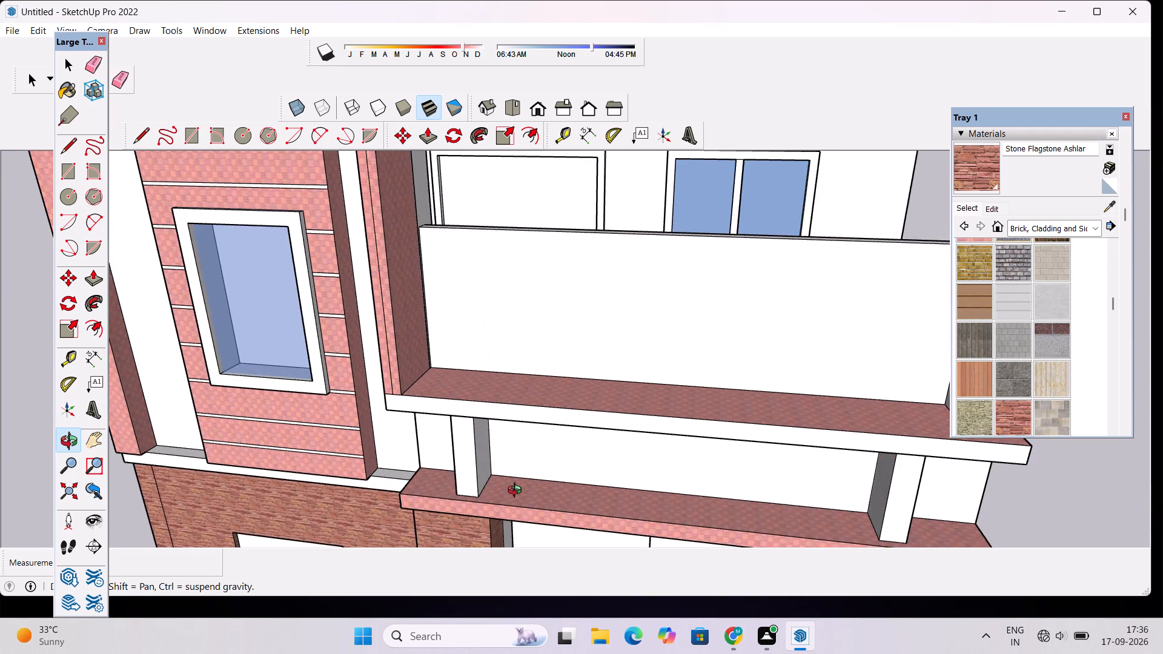
# Examine the whole front elevation and balconies for surfaces that still carry the old pink brick material.
pyautogui.moveTo(517, 492); pyautogui.dragTo(534, 429)
pyautogui.scroll(-6, 535, 428)
pyautogui.moveTo(603, 486); pyautogui.dragTo(603, 409)
pyautogui.scroll(-6, 603, 407)
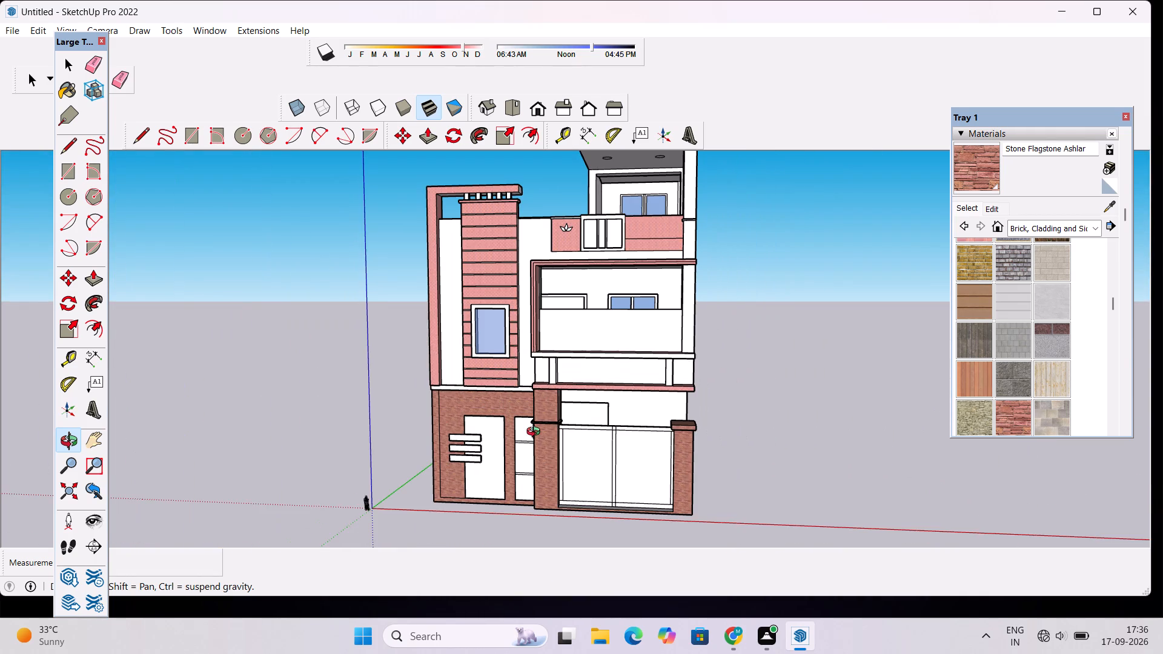
pyautogui.moveTo(536, 433); pyautogui.dragTo(661, 434)
pyautogui.scroll(4, 659, 412)
pyautogui.keyDown('shift'); pyautogui.moveTo(659, 412); pyautogui.dragTo(643, 428); pyautogui.keyUp('shift')
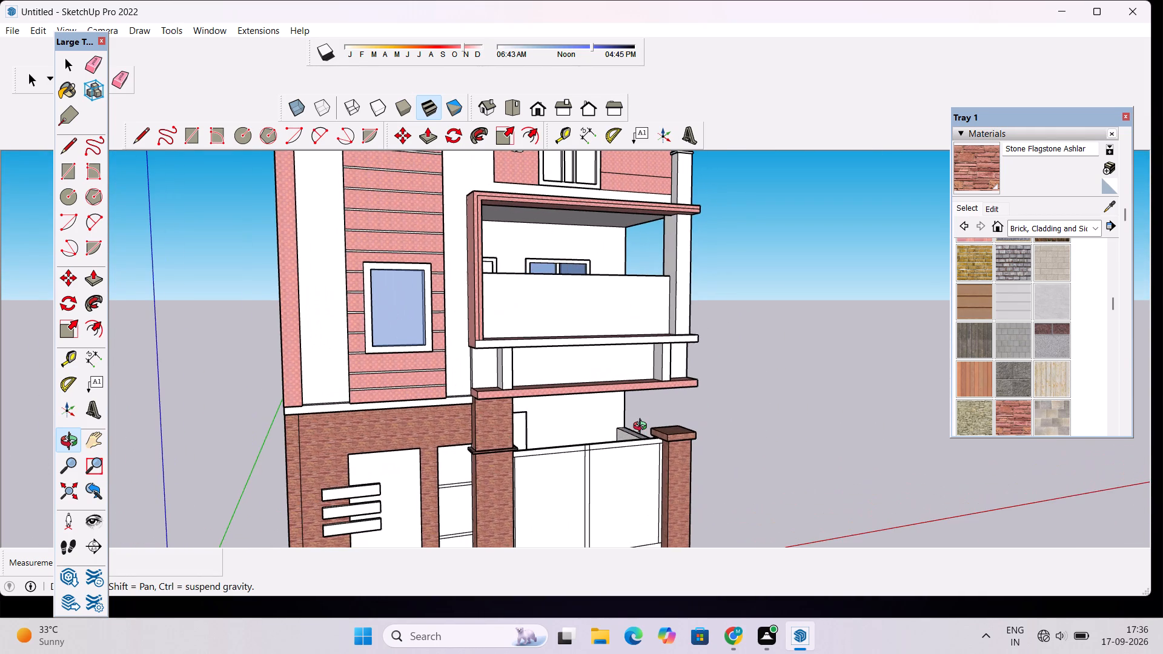
pyautogui.scroll(-3, 649, 429)
pyautogui.moveTo(661, 421); pyautogui.dragTo(588, 434)
pyautogui.scroll(4, 583, 433)
pyautogui.keyDown('shift'); pyautogui.moveTo(591, 431); pyautogui.dragTo(591, 462); pyautogui.keyUp('shift')
pyautogui.keyDown('shift'); pyautogui.scroll(-4, 589, 463); pyautogui.keyUp('shift')
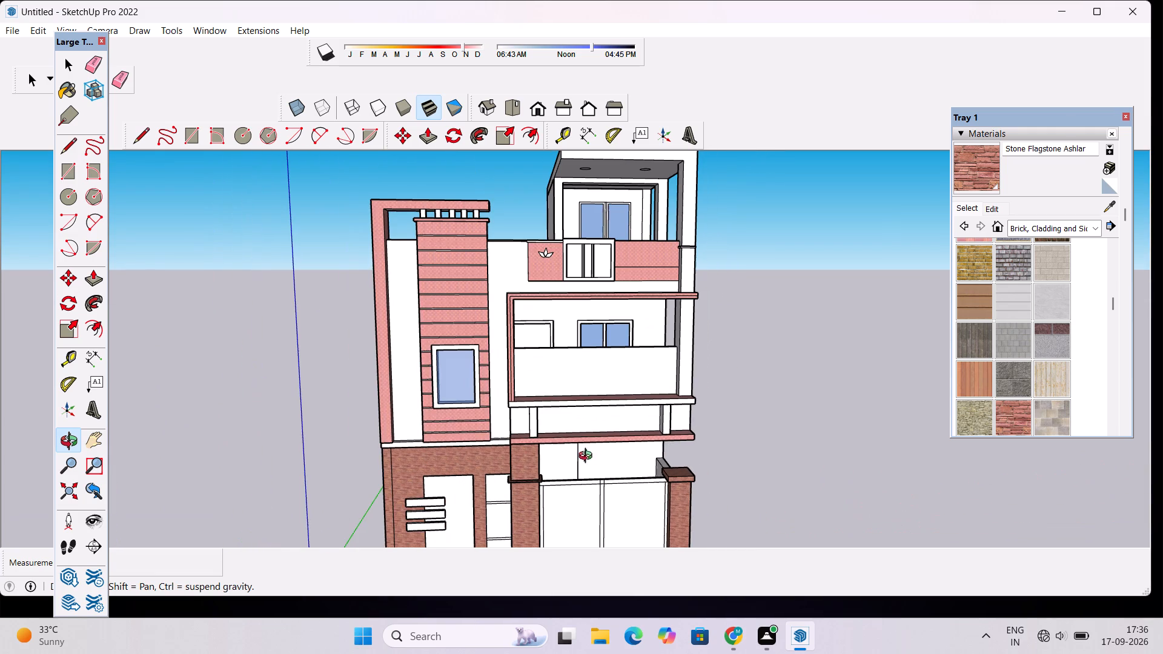
# Paint the front and inner side faces of the tall frame beside the window tower with Stone Flagstone Ashlar.
pyautogui.click(968, 171)
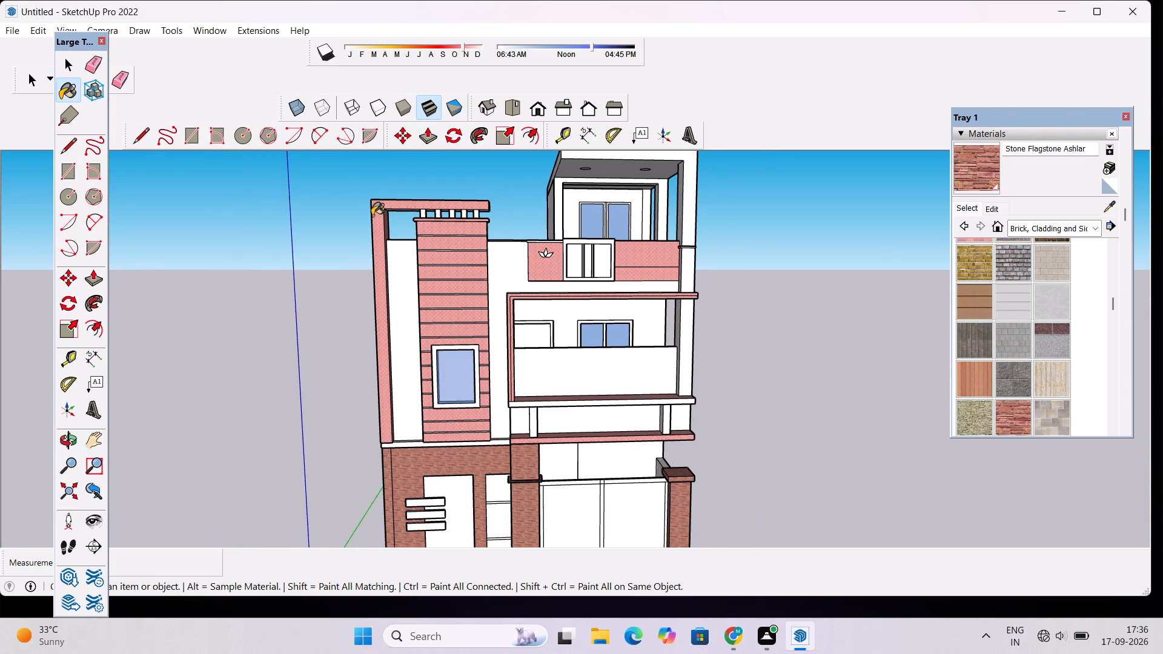
pyautogui.click(372, 216)
pyautogui.scroll(10, 383, 217)
pyautogui.click(375, 199)
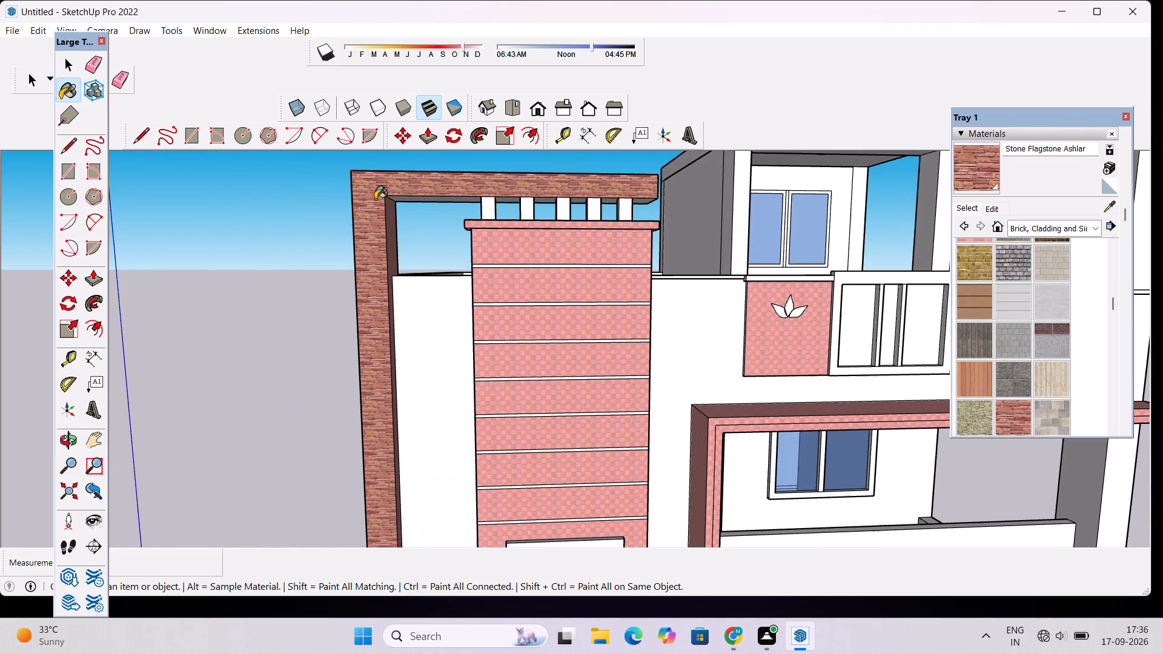
pyautogui.scroll(12, 399, 236)
pyautogui.scroll(-5, 364, 236)
pyautogui.click(301, 243)
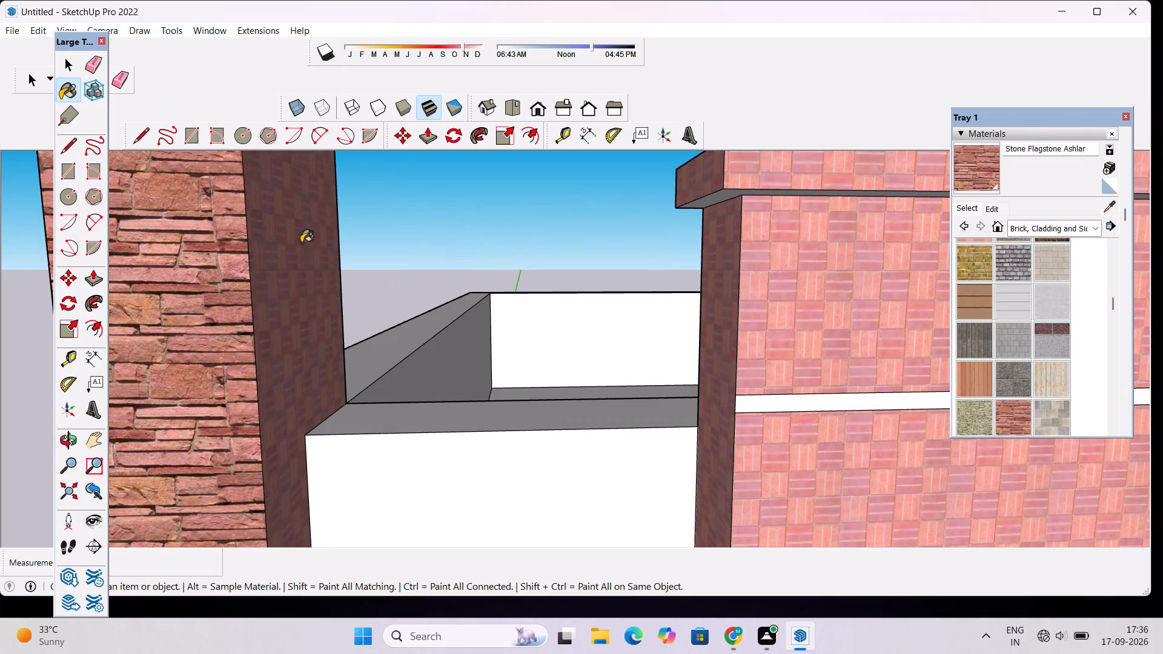
# Paint the window tower's cap band, outer side face and horizontal panels above the window with Stone Flagstone Ashlar.
pyautogui.click(728, 262)
pyautogui.click(685, 182)
pyautogui.click(603, 187)
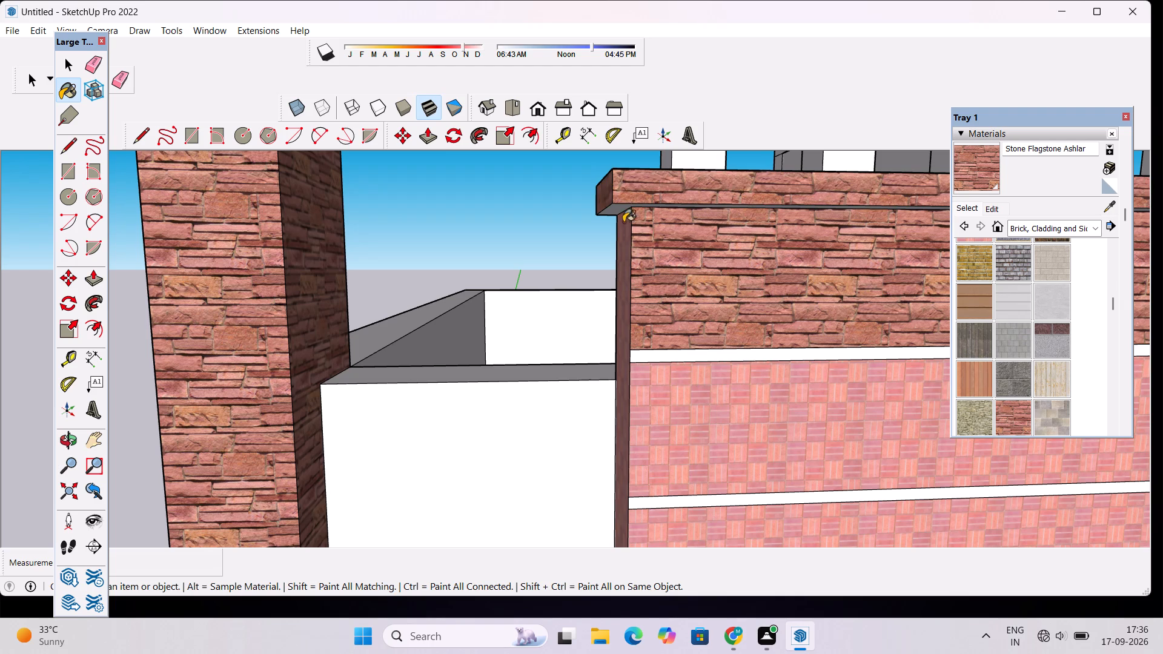
pyautogui.click(625, 240)
pyautogui.click(685, 379)
pyautogui.scroll(-6, 593, 193)
pyautogui.click(707, 349)
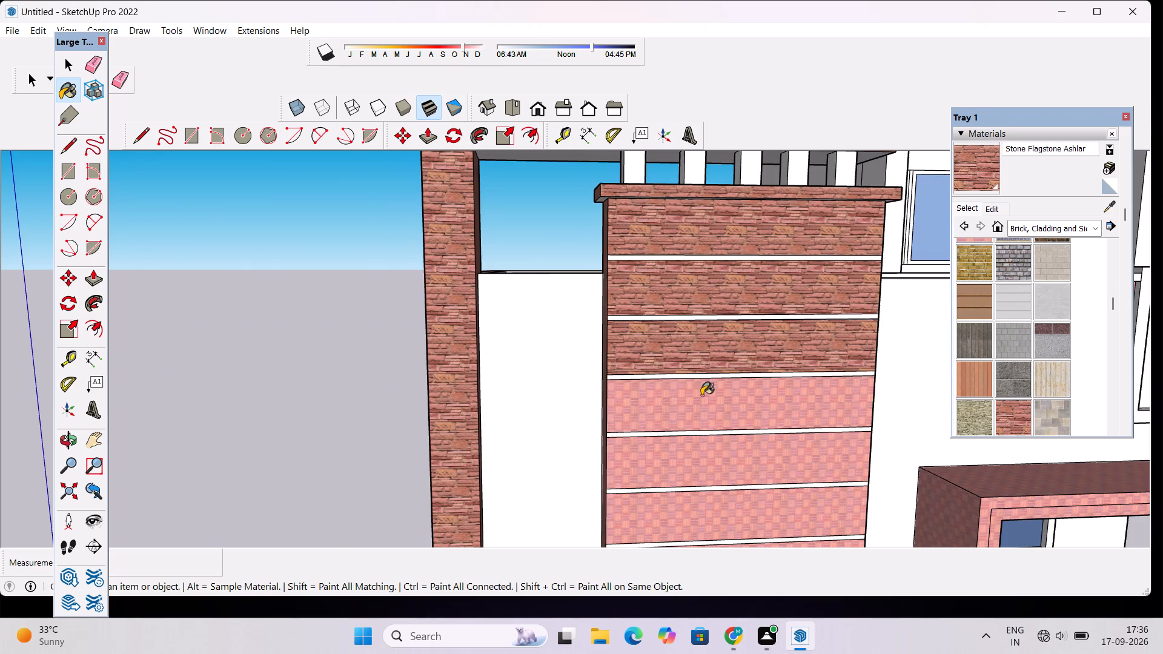
pyautogui.click(701, 395)
pyautogui.click(706, 441)
pyautogui.scroll(-7, 683, 374)
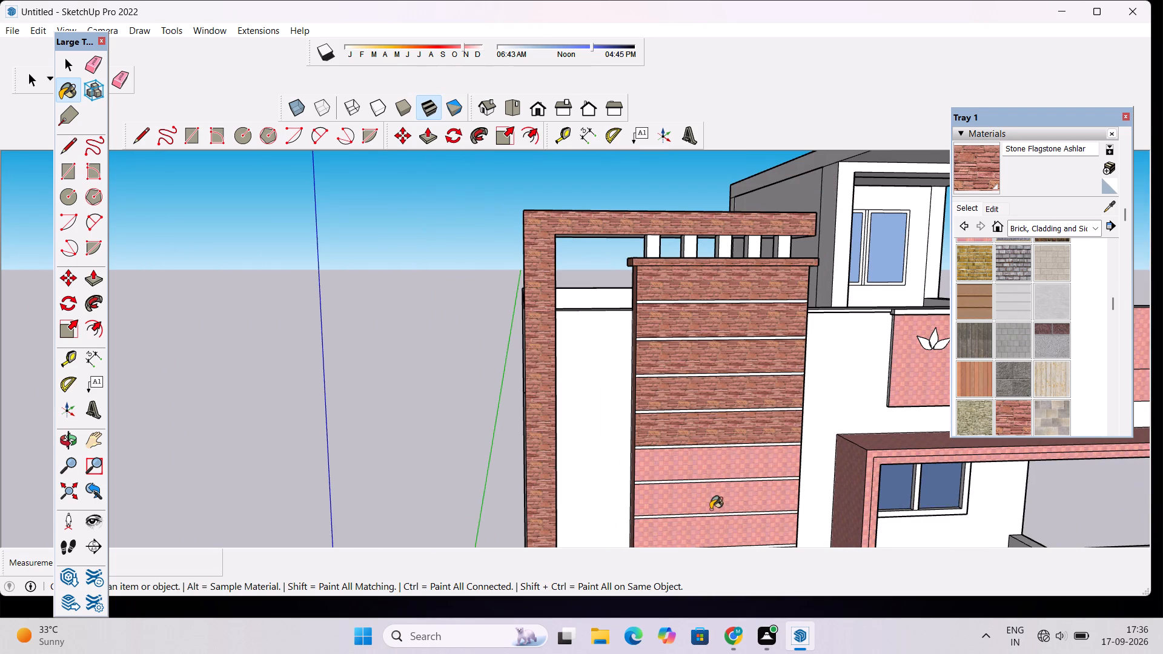
pyautogui.click(711, 509)
pyautogui.click(711, 482)
pyautogui.click(718, 438)
pyautogui.click(718, 524)
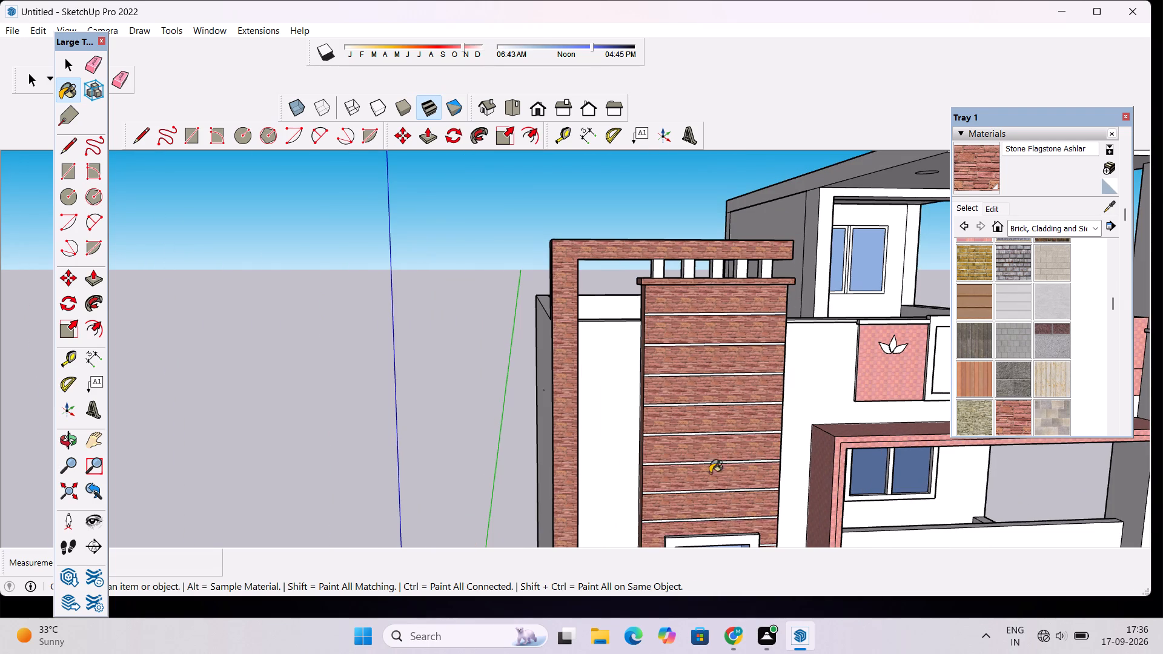
# Paint the short tower panels on both sides of the window with Stone Flagstone Ashlar.
pyautogui.scroll(-6, 703, 326)
pyautogui.scroll(14, 742, 583)
pyautogui.scroll(3, 737, 466)
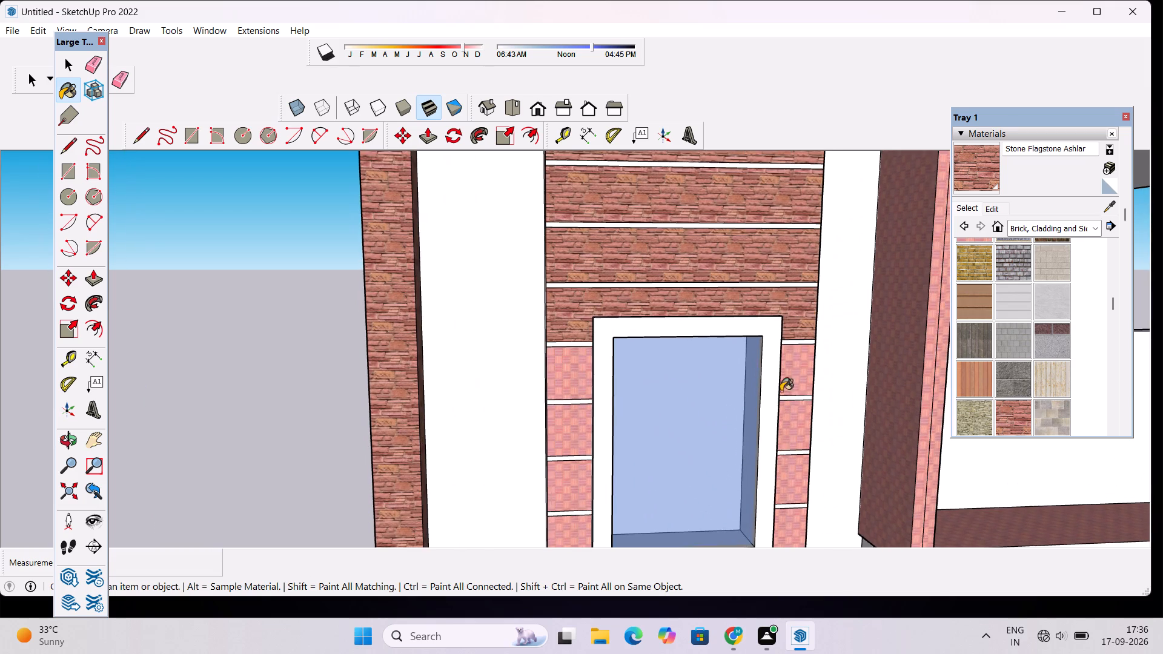
pyautogui.click(802, 373)
pyautogui.click(806, 421)
pyautogui.click(926, 392)
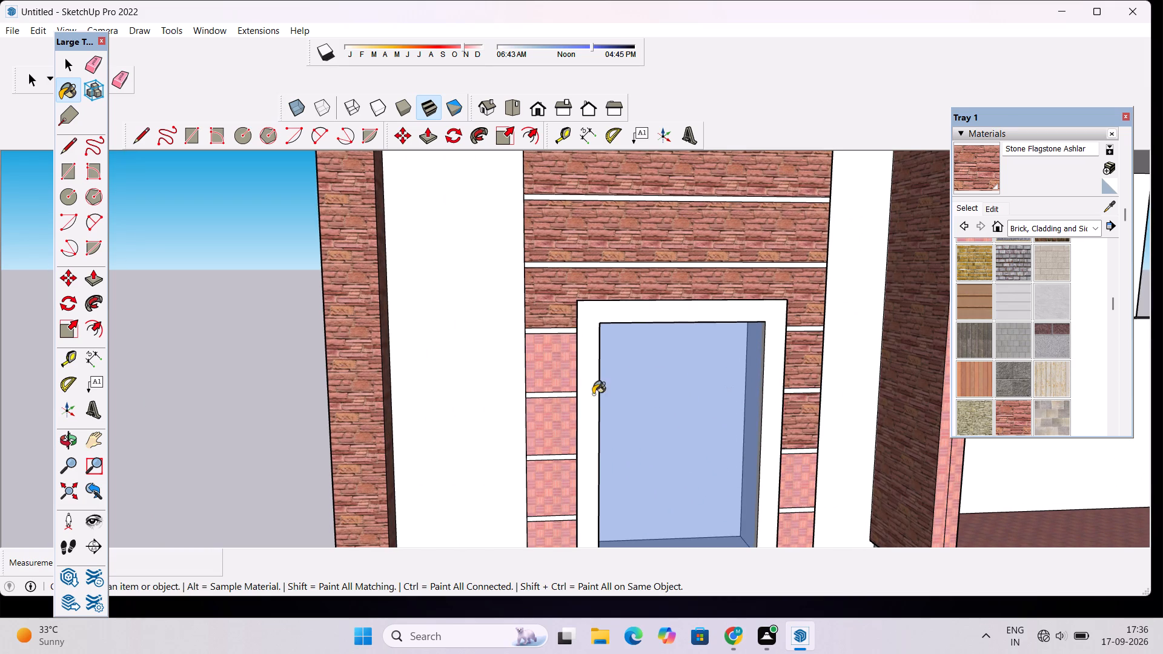
pyautogui.click(555, 373)
pyautogui.click(550, 431)
pyautogui.scroll(-6, 543, 363)
pyautogui.scroll(4, 561, 445)
pyautogui.click(551, 429)
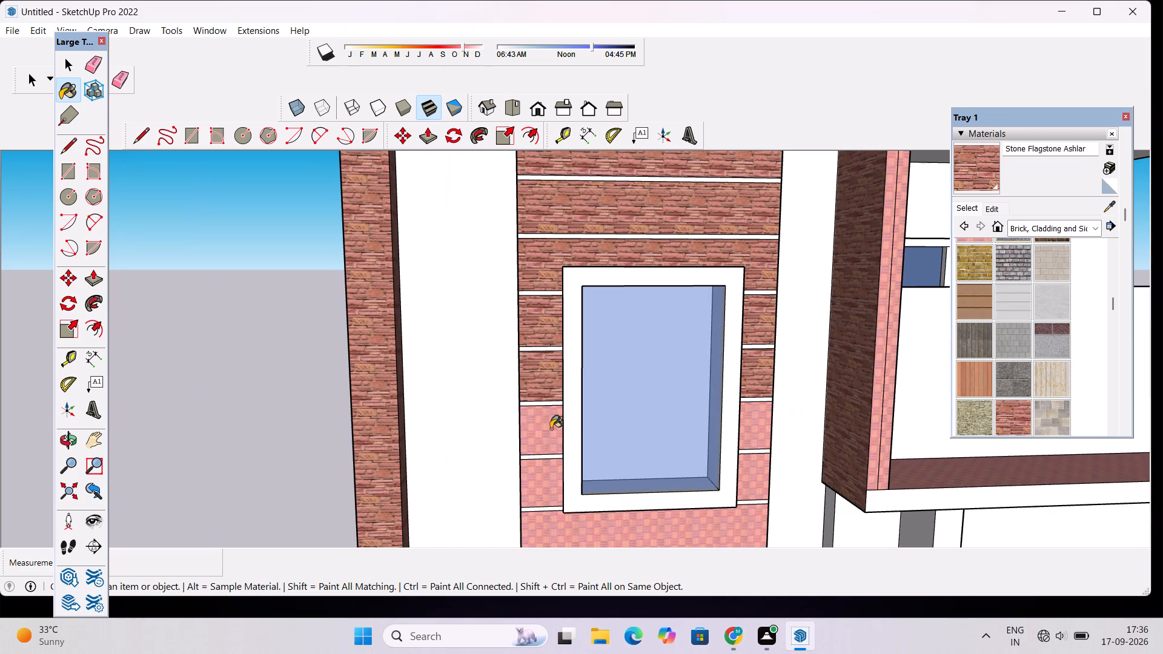
pyautogui.click(755, 426)
pyautogui.click(761, 481)
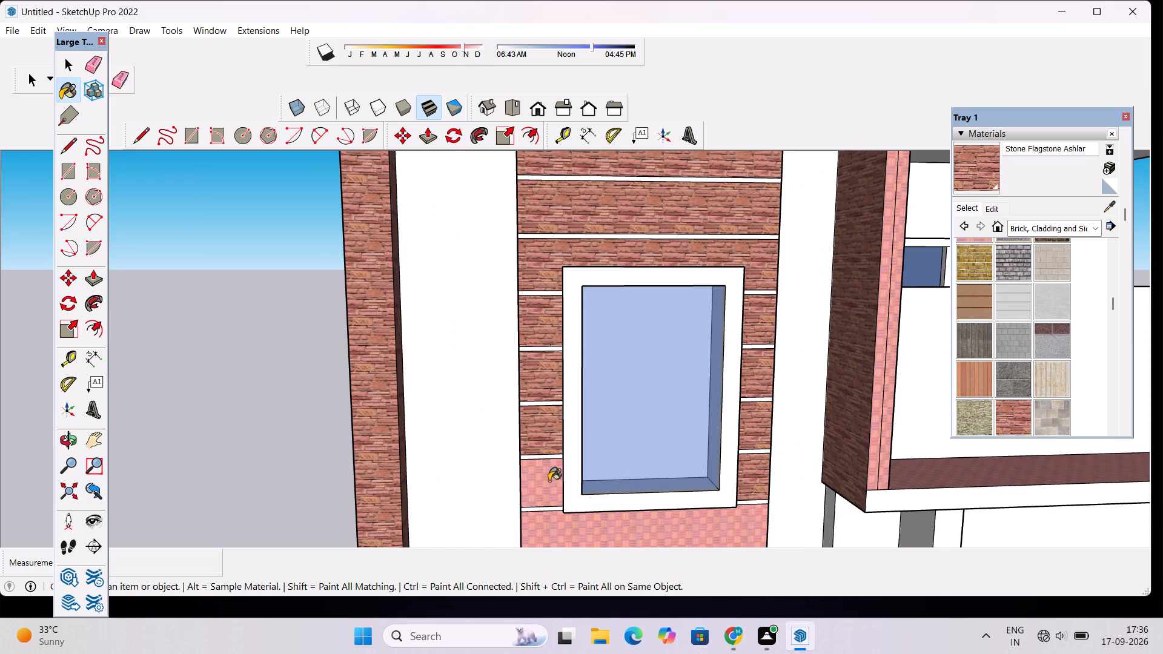
pyautogui.click(549, 481)
# Paint the three tower panels below the window with Stone Flagstone Ashlar.
pyautogui.scroll(-10, 586, 360)
pyautogui.scroll(14, 637, 514)
pyautogui.click(625, 421)
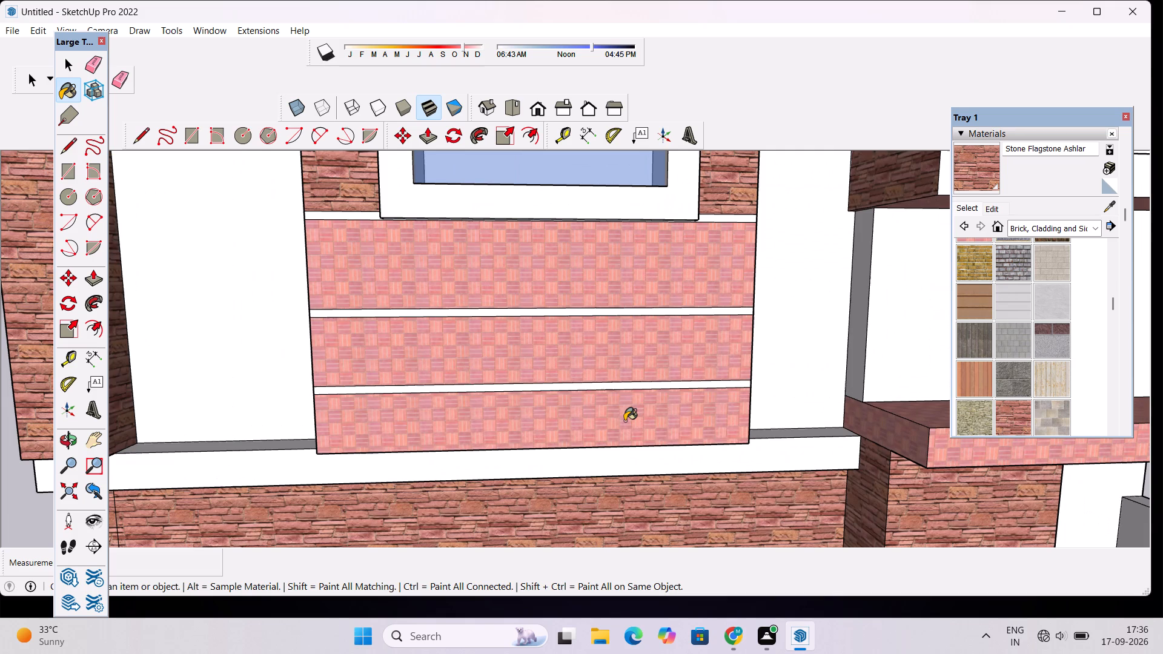
pyautogui.click(629, 355)
pyautogui.click(640, 271)
# Paint the front and side faces of the ledge above the inner gate pillar with Stone Flagstone Ashlar.
pyautogui.scroll(-6, 604, 187)
pyautogui.scroll(-3, 716, 238)
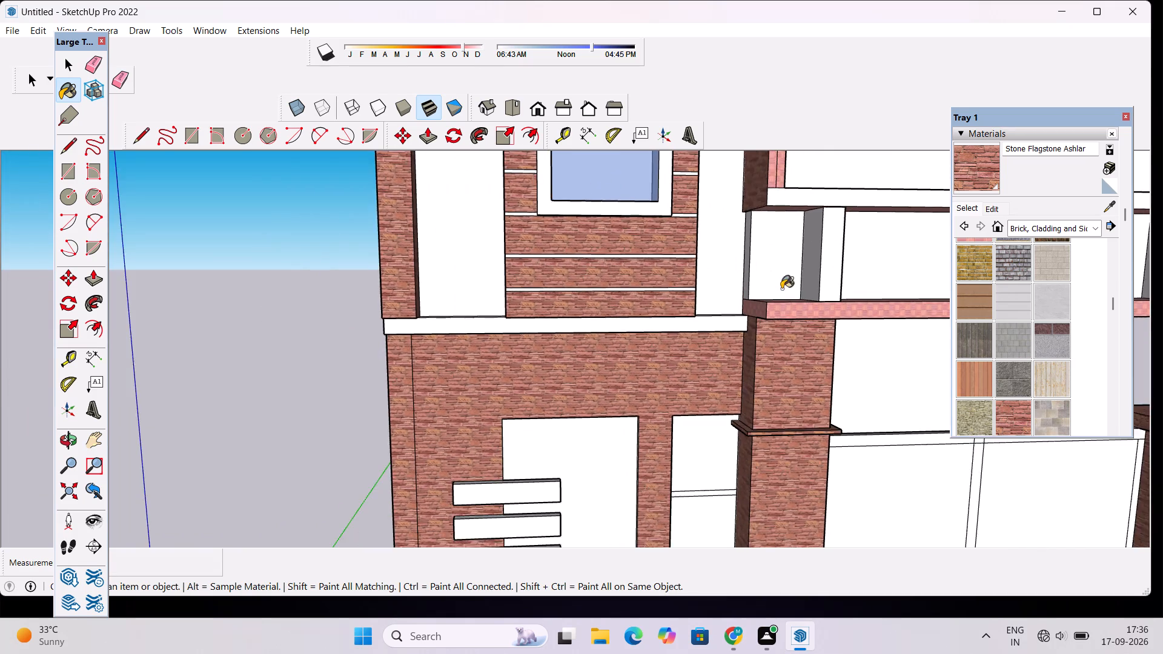
pyautogui.scroll(13, 811, 294)
pyautogui.click(781, 322)
pyautogui.click(676, 291)
pyautogui.scroll(-2, 610, 285)
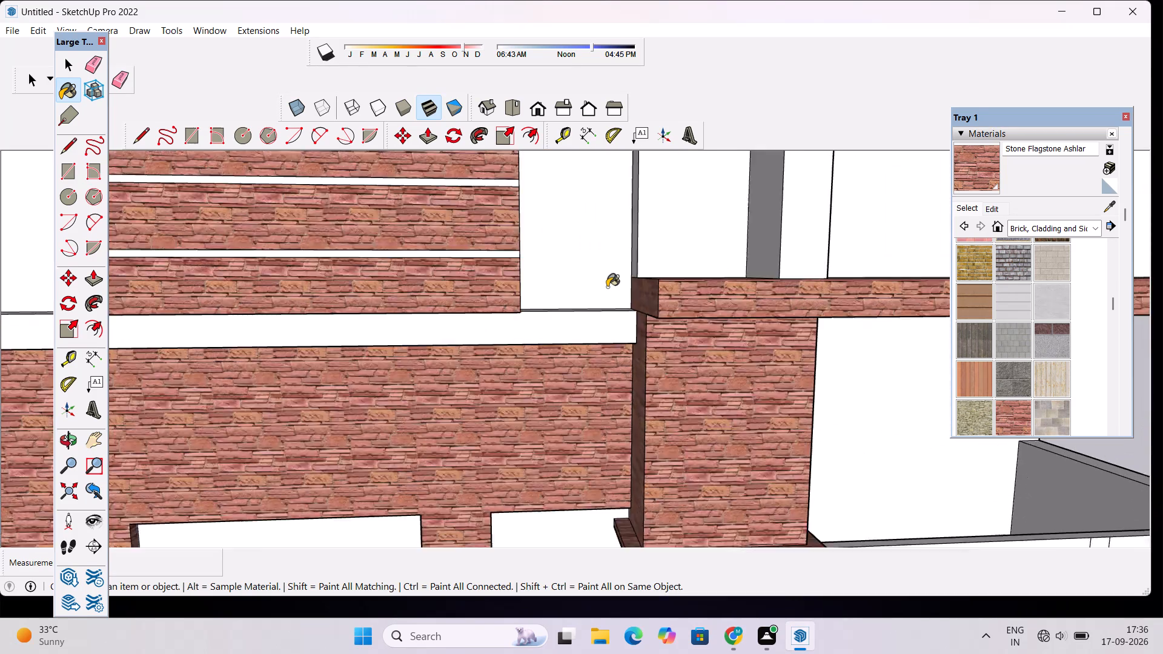
# Paint the balcony frame upright's front strips and inner face, plus the balcony slab's top, with Stone Flagstone Ashlar.
pyautogui.scroll(-18, 607, 287)
pyautogui.scroll(17, 622, 175)
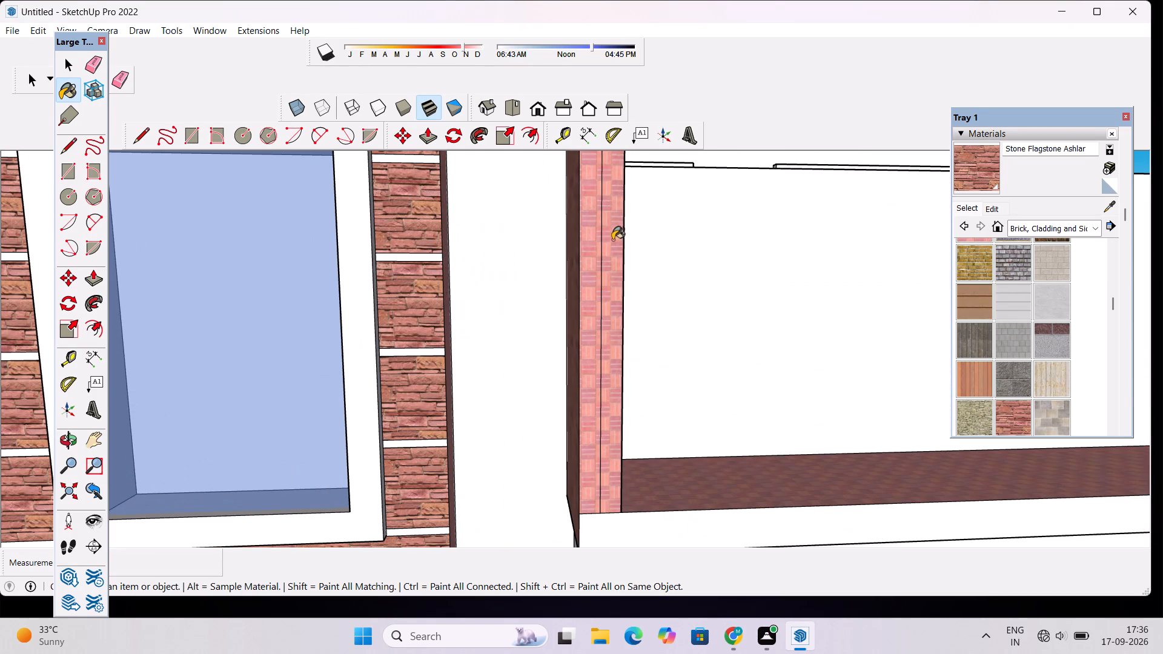
pyautogui.click(612, 247)
pyautogui.click(589, 273)
pyautogui.click(667, 476)
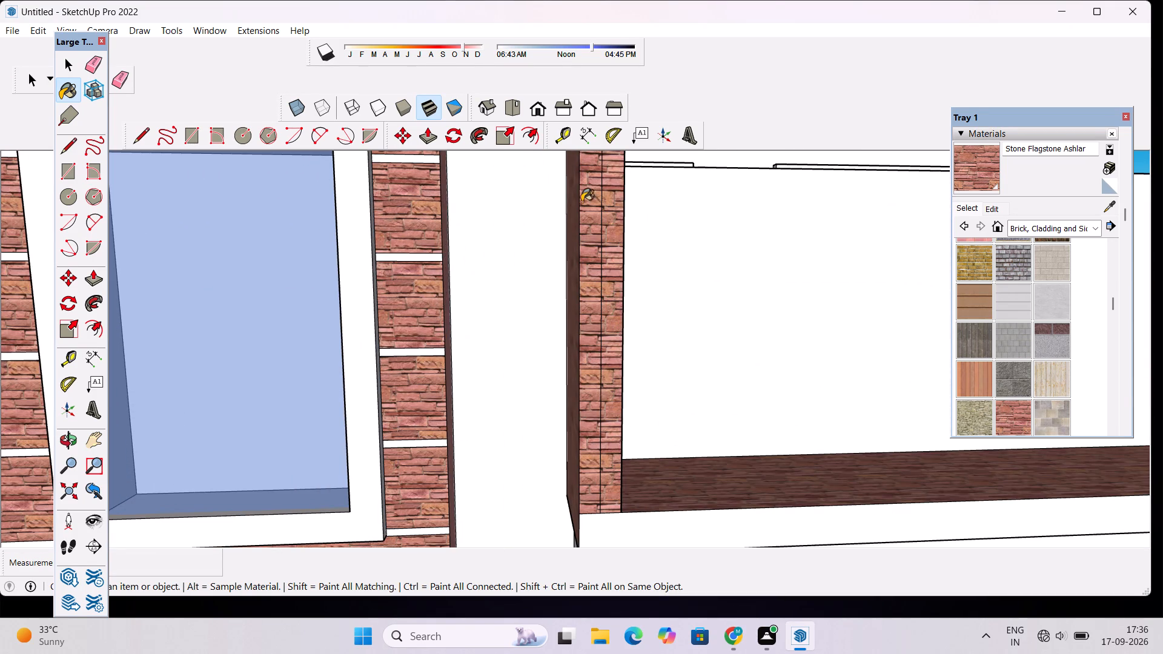
pyautogui.click(75, 439)
pyautogui.moveTo(832, 390); pyautogui.dragTo(679, 390)
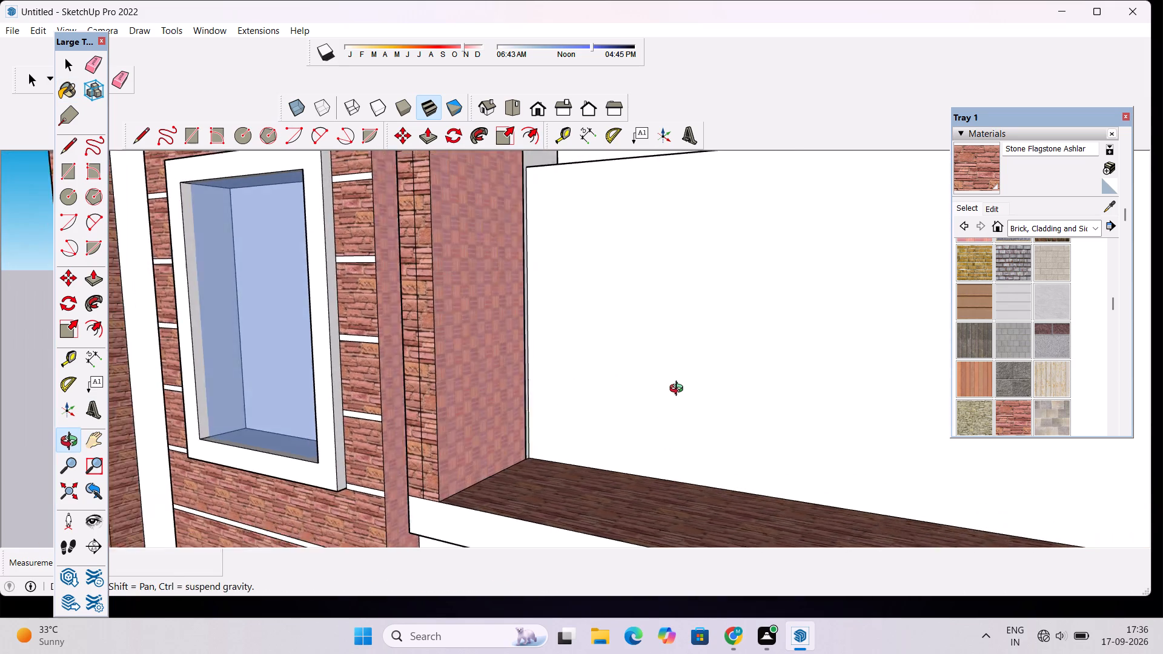
pyautogui.moveTo(679, 390); pyautogui.dragTo(660, 391)
pyautogui.scroll(-3, 660, 391)
pyautogui.click(970, 170)
pyautogui.click(514, 275)
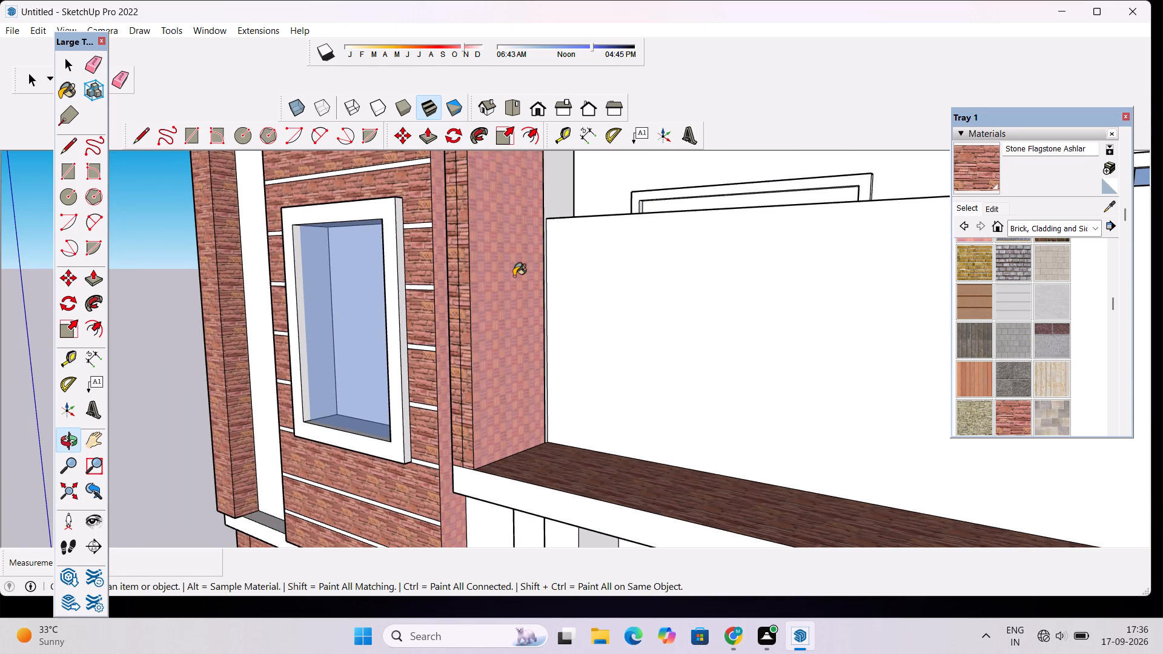
# Paint the window tower's side face next to the balcony frame with Stone Flagstone Ashlar.
pyautogui.scroll(-2, 514, 277)
pyautogui.scroll(3, 452, 289)
pyautogui.click(452, 289)
pyautogui.scroll(-13, 480, 283)
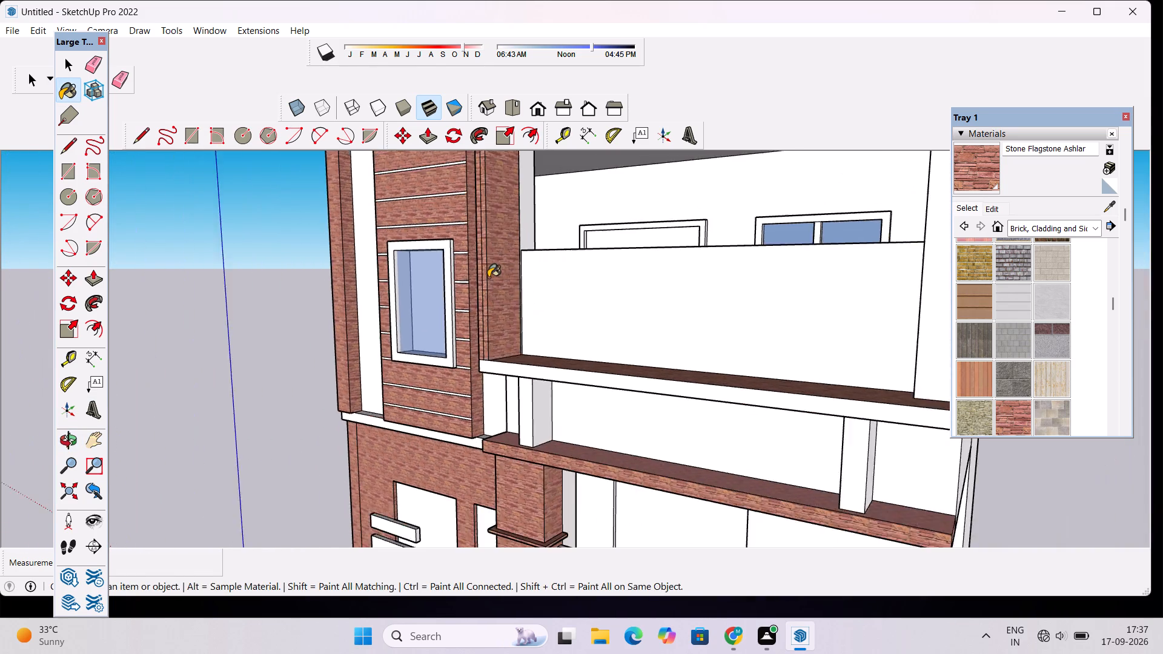
# Paint the terrace parapet's emblem panel and both parts of its wide panel with Stone Flagstone Ashlar.
pyautogui.scroll(-3, 488, 277)
pyautogui.scroll(-10, 712, 352)
pyautogui.scroll(9, 688, 214)
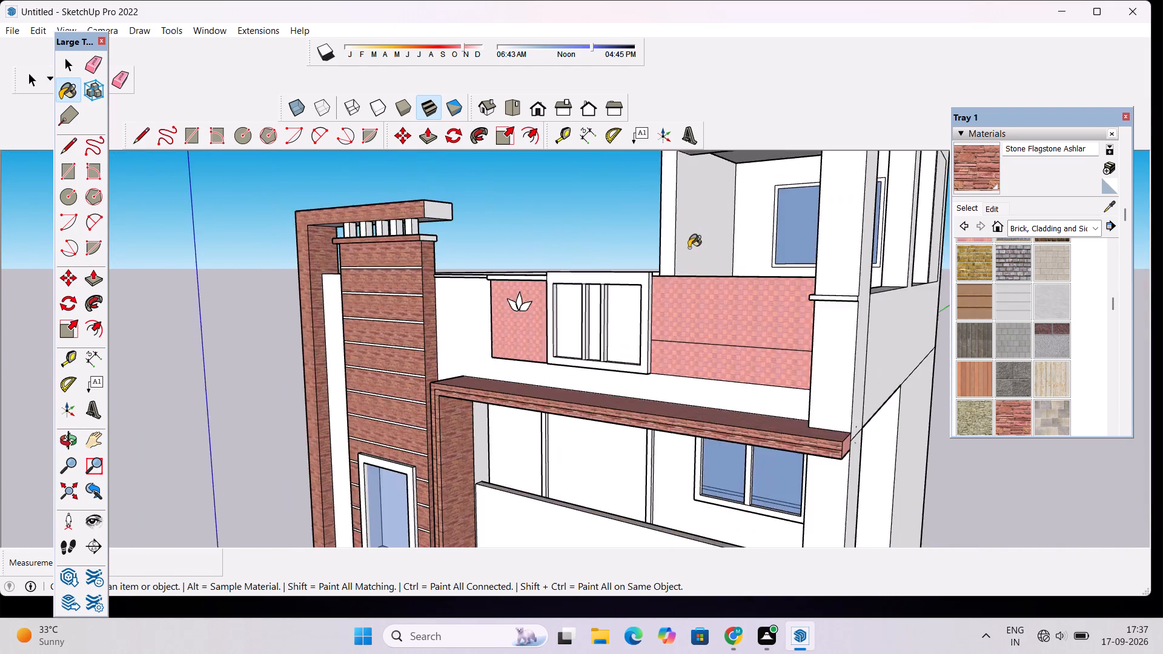
pyautogui.scroll(6, 689, 248)
pyautogui.click(683, 370)
pyautogui.click(355, 352)
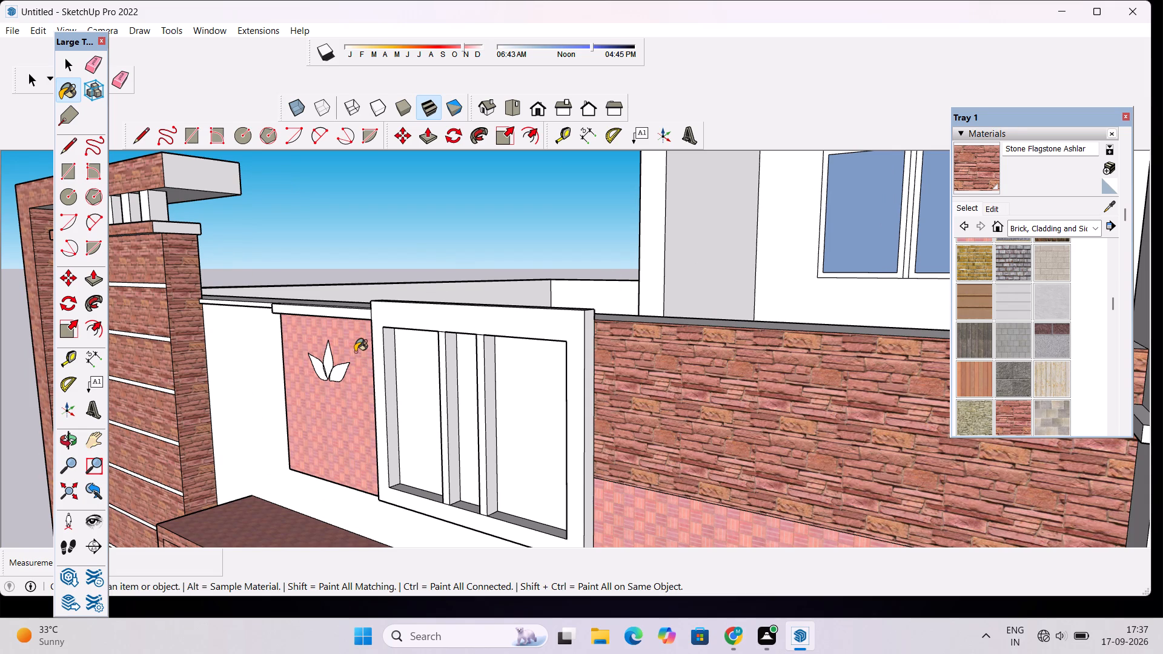
pyautogui.scroll(-5, 448, 274)
pyautogui.click(602, 384)
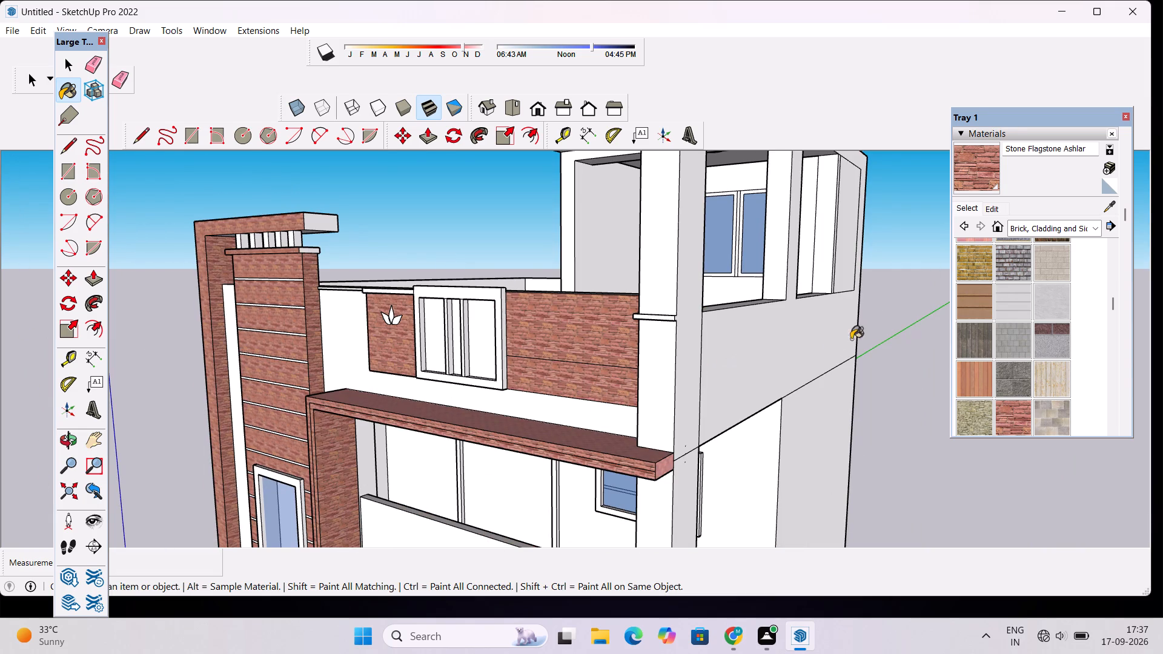
# Paint the end faces of the tall frame's top beam and the tower's cap band with Stone Flagstone Ashlar.
pyautogui.click(71, 434)
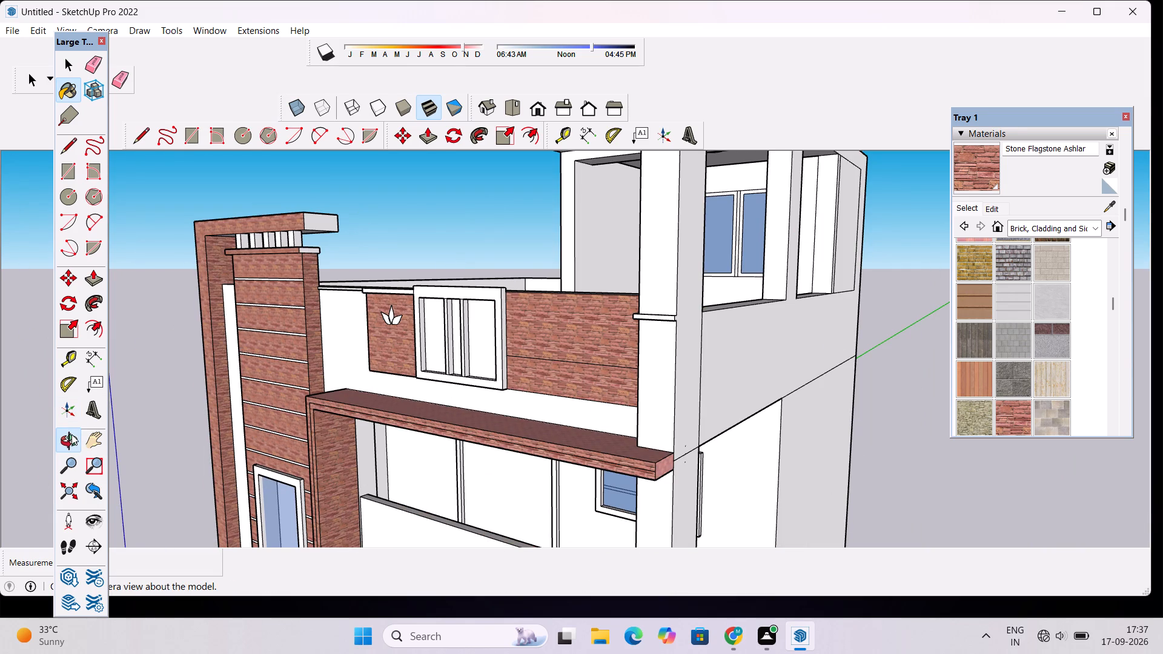
pyautogui.click(969, 155)
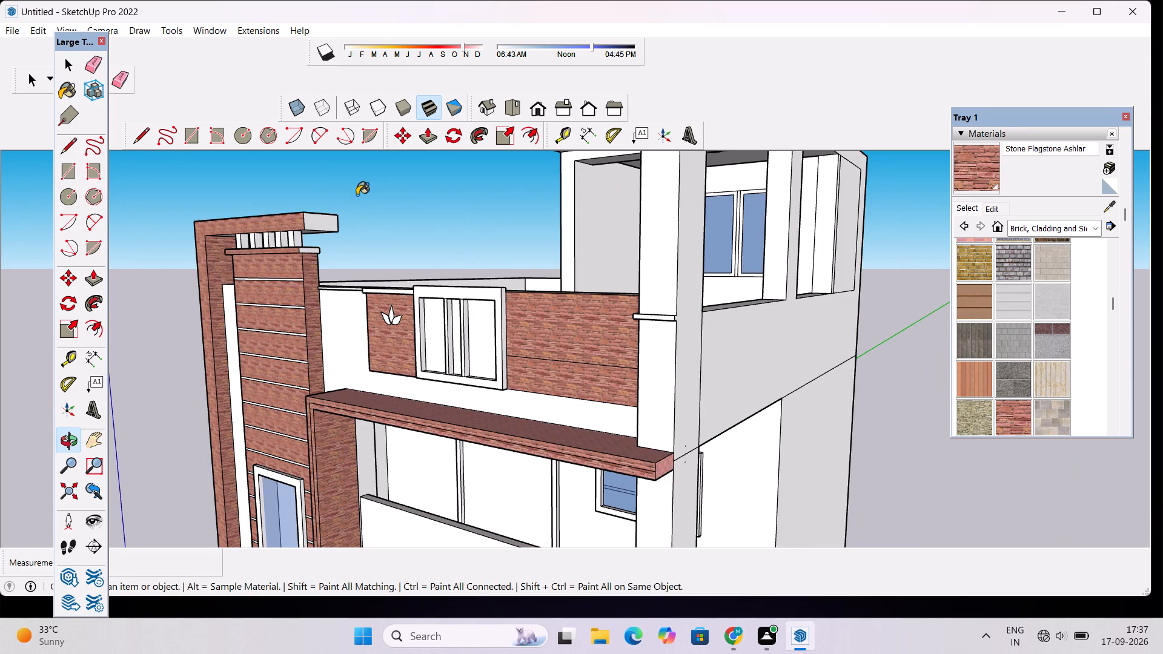
pyautogui.click(322, 220)
pyautogui.click(306, 251)
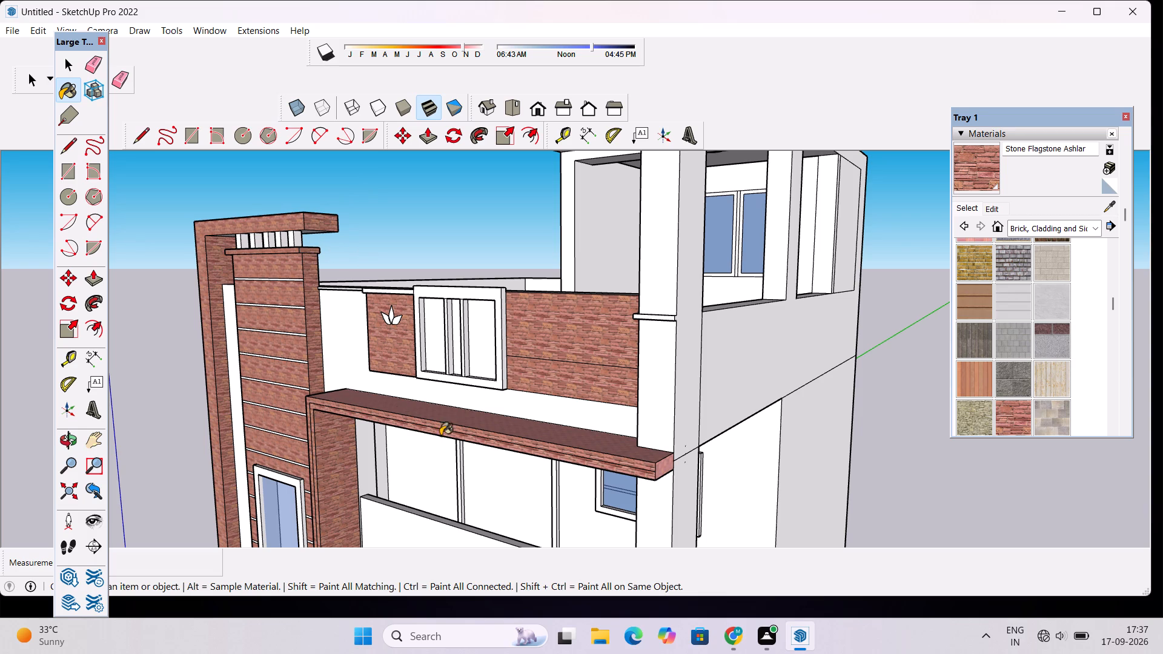
# Paint the end faces of the balcony frame's top, the balcony slab and the ledge below with Stone Flagstone Ashlar.
pyautogui.click(663, 466)
pyautogui.scroll(-6, 581, 309)
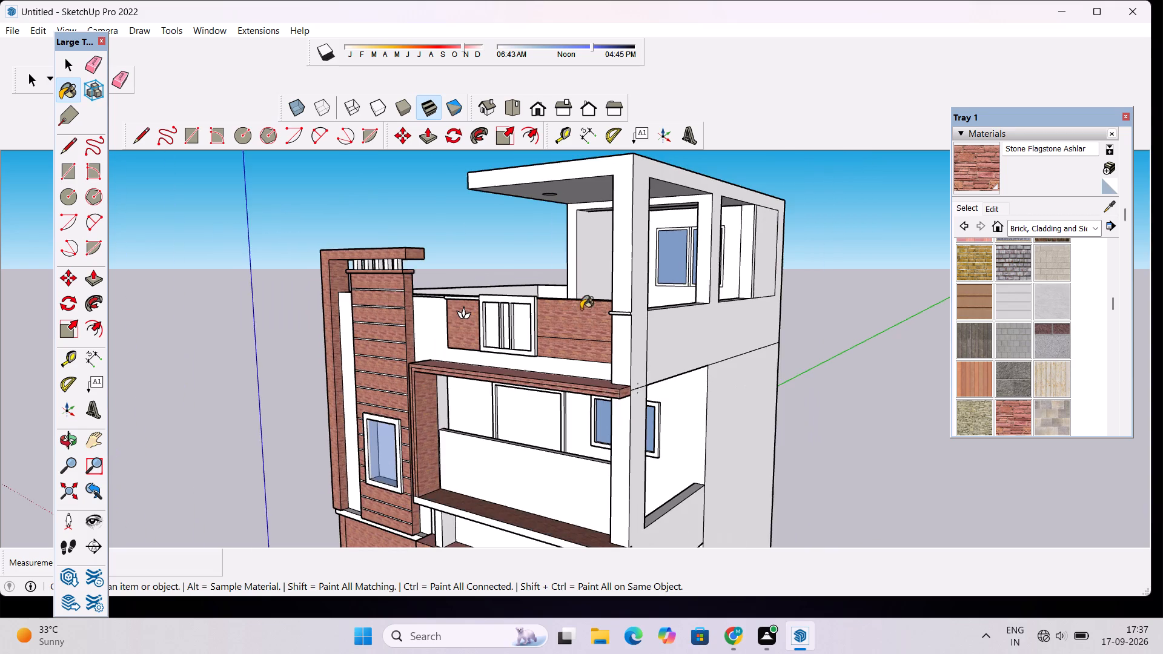
pyautogui.scroll(-5, 601, 406)
pyautogui.scroll(11, 620, 495)
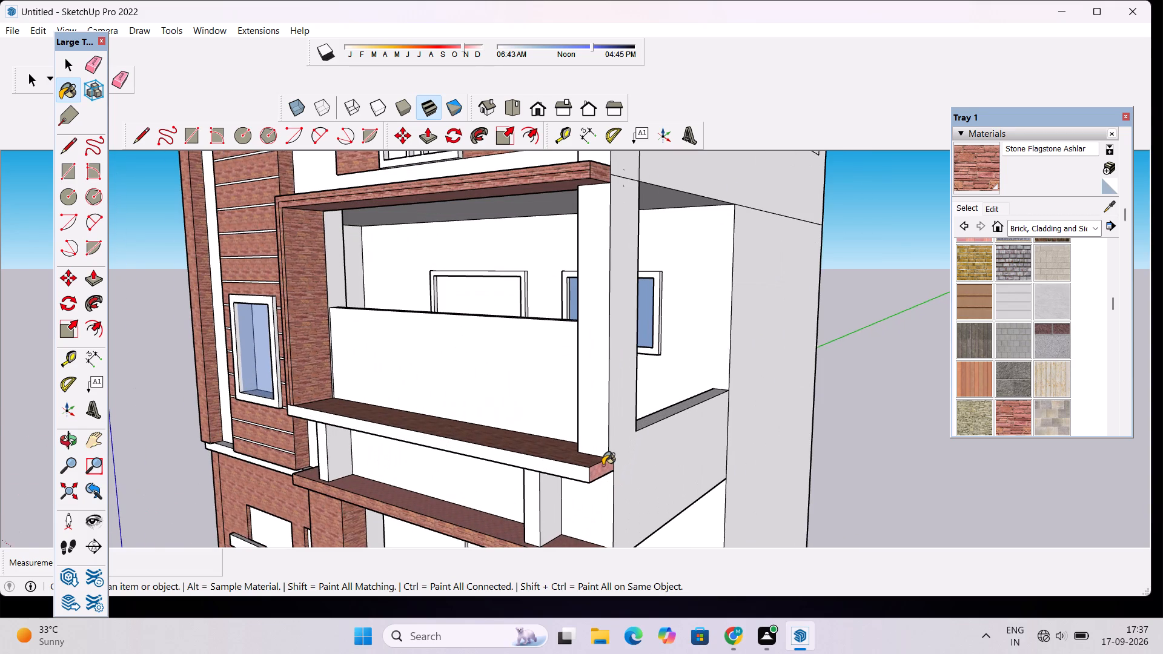
pyautogui.click(603, 465)
pyautogui.scroll(-6, 573, 308)
pyautogui.scroll(7, 598, 488)
pyautogui.scroll(4, 562, 358)
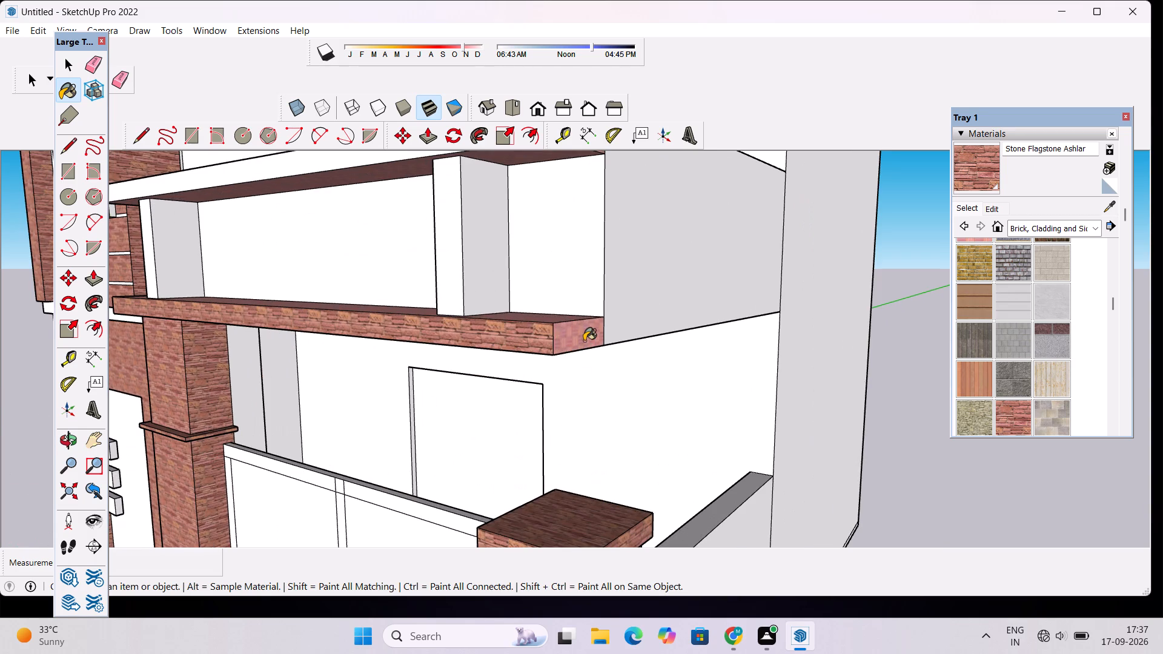
pyautogui.click(584, 341)
# Paint the outer side face of the tall frame beside the window tower with Stone Flagstone Ashlar.
pyautogui.scroll(-7, 591, 343)
pyautogui.press('o')
pyautogui.moveTo(416, 338); pyautogui.dragTo(772, 296)
pyautogui.scroll(-9, 809, 282)
pyautogui.moveTo(643, 304); pyautogui.dragTo(667, 370)
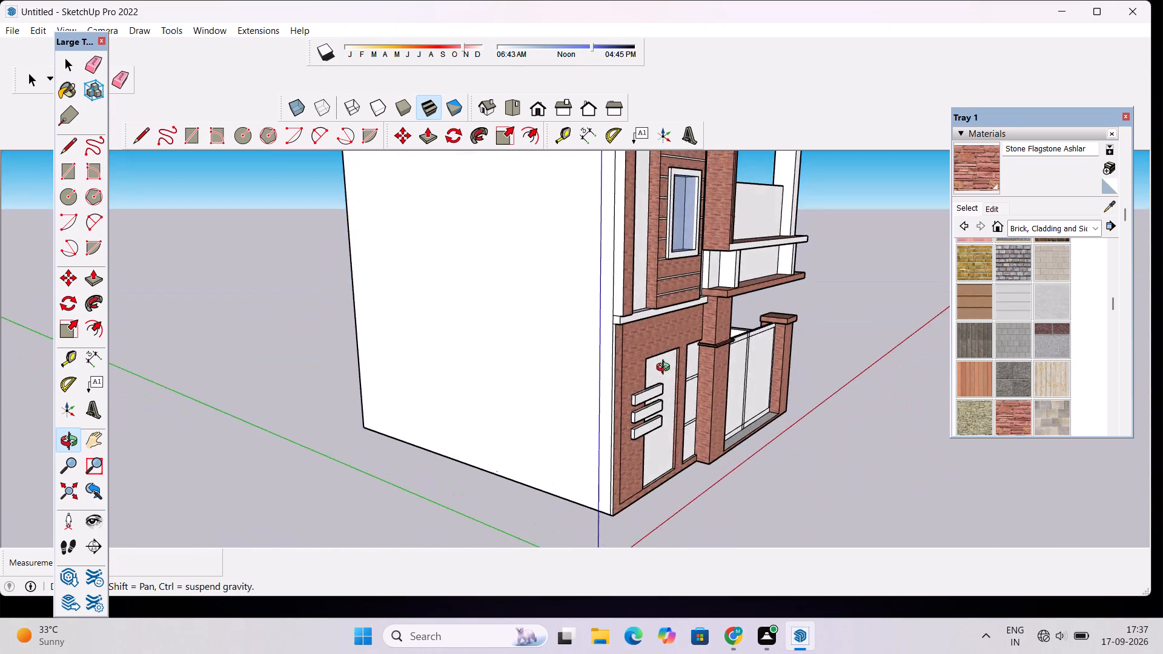
pyautogui.scroll(-4, 663, 336)
pyautogui.keyDown('shift'); pyautogui.moveTo(683, 272); pyautogui.dragTo(666, 356); pyautogui.keyUp('shift')
pyautogui.scroll(-3, 638, 300)
pyautogui.keyDown('shift'); pyautogui.moveTo(640, 269); pyautogui.dragTo(629, 321); pyautogui.keyUp('shift')
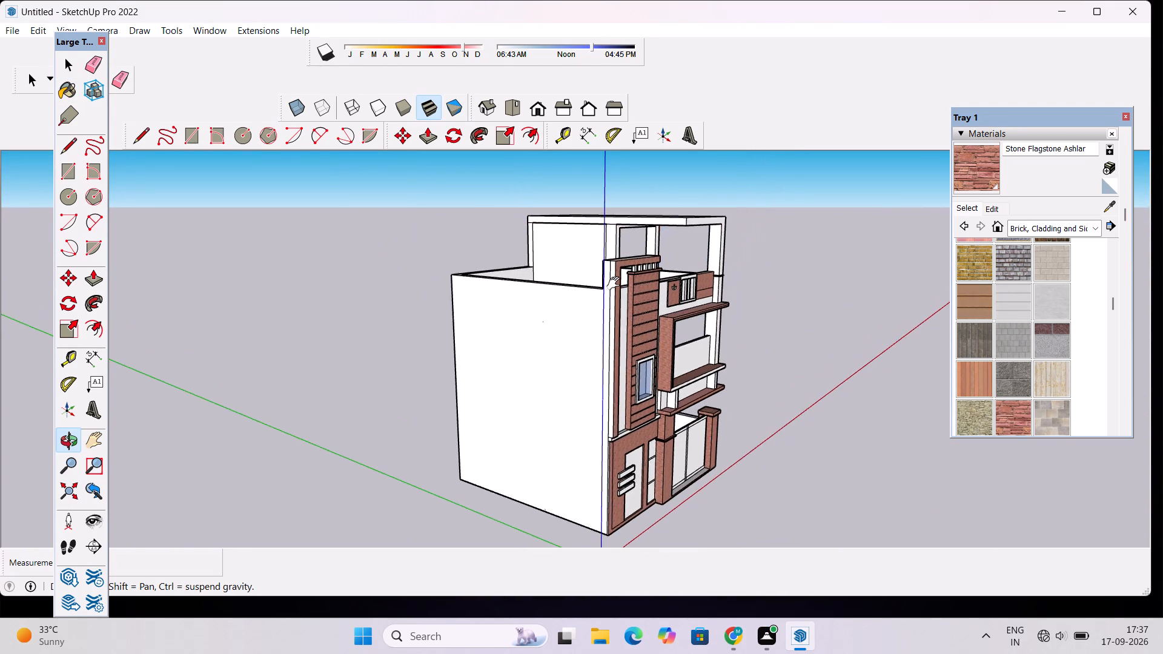
pyautogui.keyDown('shift'); pyautogui.scroll(10, 615, 282); pyautogui.keyUp('shift')
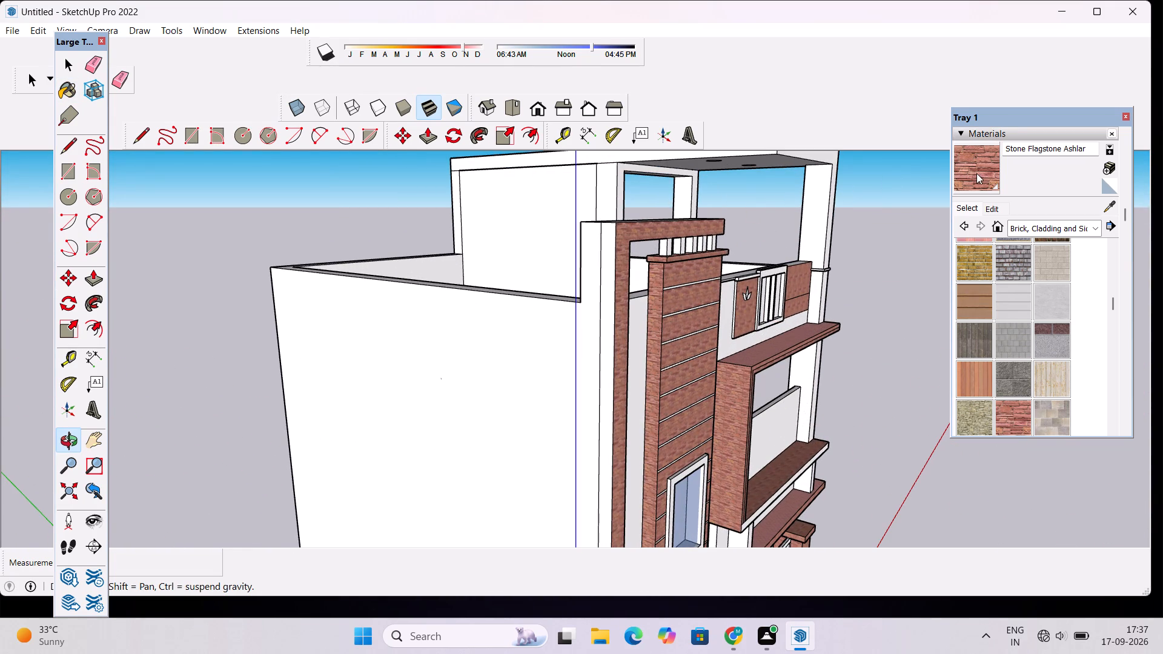
pyautogui.click(976, 173)
pyautogui.scroll(2, 600, 248)
pyautogui.click(610, 232)
pyautogui.scroll(-9, 583, 200)
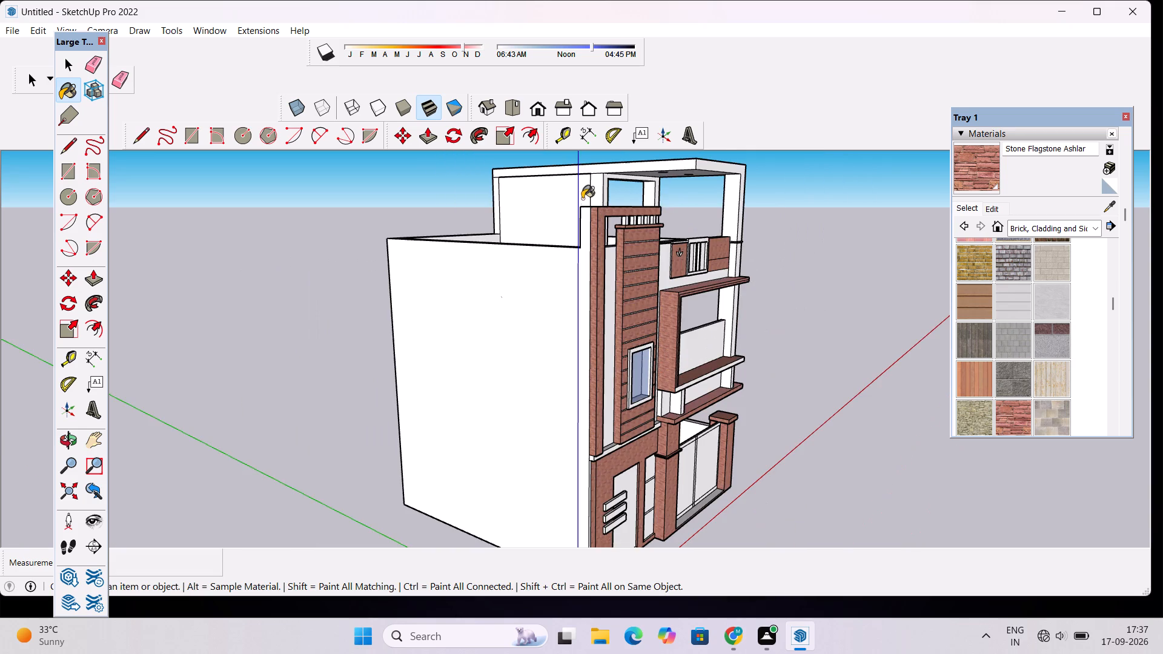
# Paint the narrow outer side face of the ground-floor wall below the tower with Stone Flagstone Ashlar.
pyautogui.scroll(4, 583, 369)
pyautogui.scroll(9, 617, 408)
pyautogui.scroll(3, 555, 417)
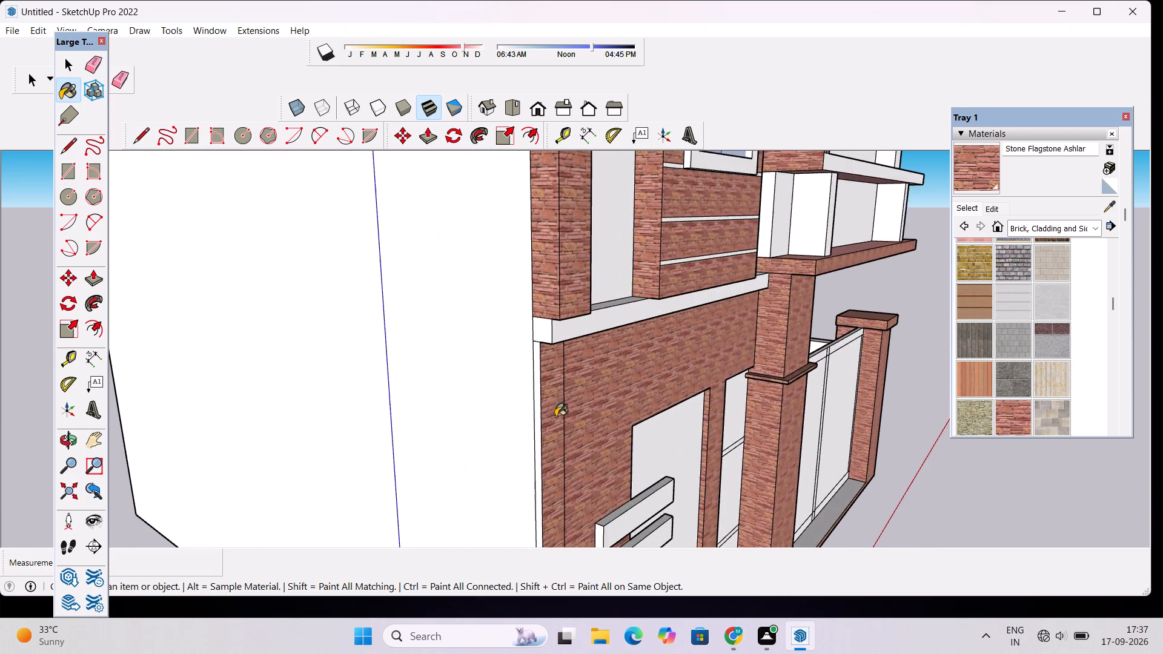
pyautogui.scroll(5, 555, 417)
pyautogui.click(537, 362)
# Examine the stone-clad front elevation from the ground floor up to the roof.
pyautogui.press('o')
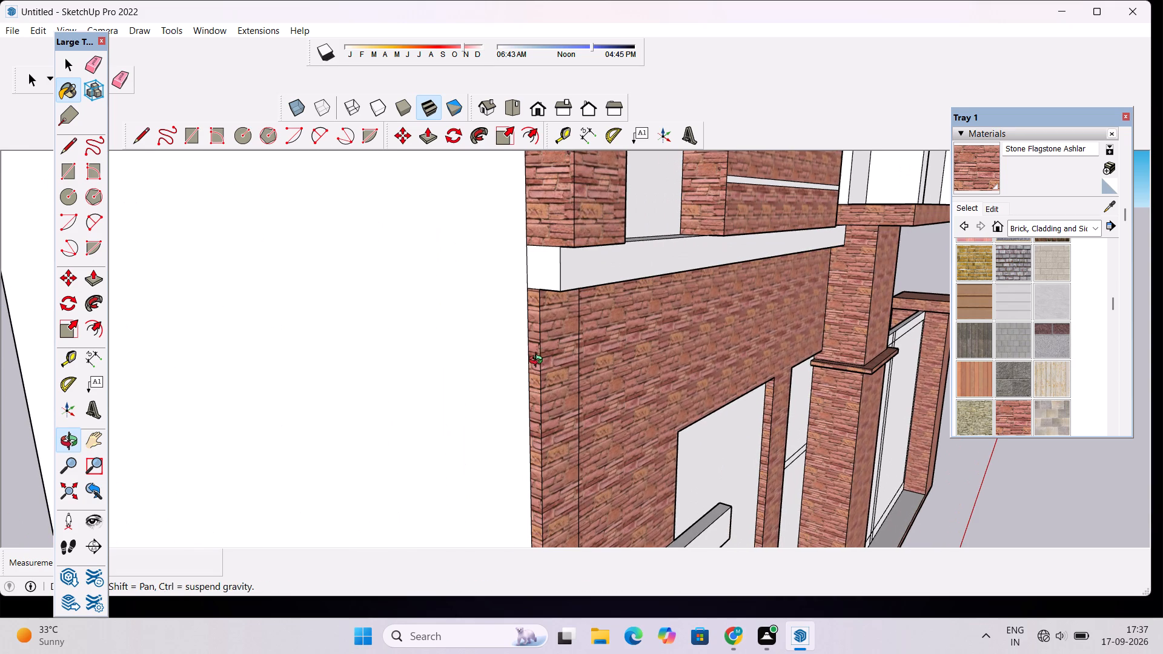
pyautogui.moveTo(598, 377); pyautogui.dragTo(481, 358)
pyautogui.scroll(-10, 470, 355)
pyautogui.moveTo(574, 398); pyautogui.dragTo(522, 379)
pyautogui.scroll(-4, 522, 376)
pyautogui.keyDown('shift'); pyautogui.moveTo(543, 369); pyautogui.dragTo(542, 407); pyautogui.keyUp('shift')
pyautogui.scroll(-4, 540, 400)
pyautogui.moveTo(664, 387); pyautogui.dragTo(598, 385)
pyautogui.scroll(4, 588, 365)
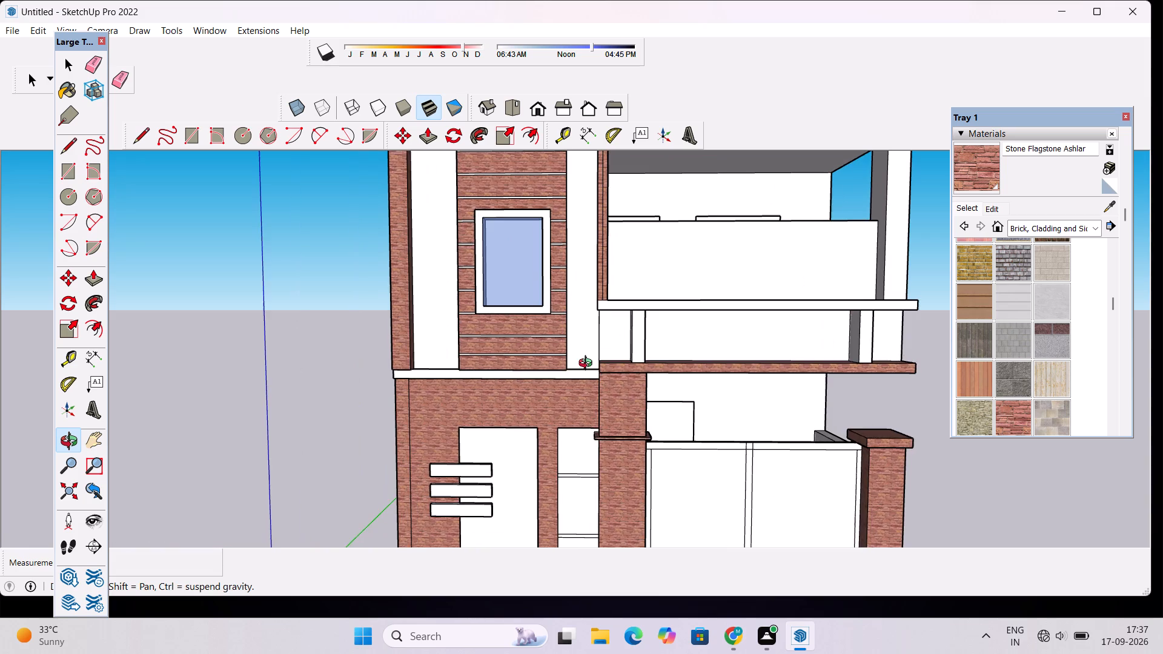
pyautogui.scroll(-2, 597, 351)
pyautogui.moveTo(659, 334); pyautogui.dragTo(664, 367)
pyautogui.scroll(-5, 661, 352)
pyautogui.keyDown('shift'); pyautogui.moveTo(662, 351); pyautogui.dragTo(642, 420); pyautogui.keyUp('shift')
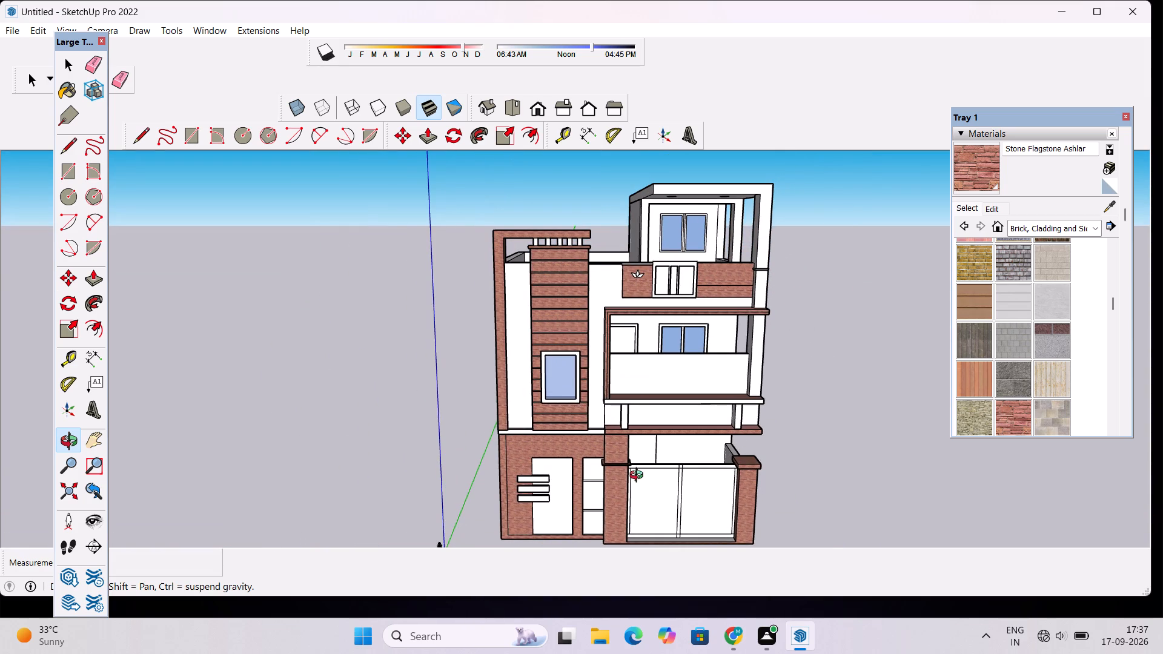
pyautogui.moveTo(639, 477); pyautogui.dragTo(612, 422)
# Paint both panels of the main gate with Cladding Siding Tan.
pyautogui.click(978, 301)
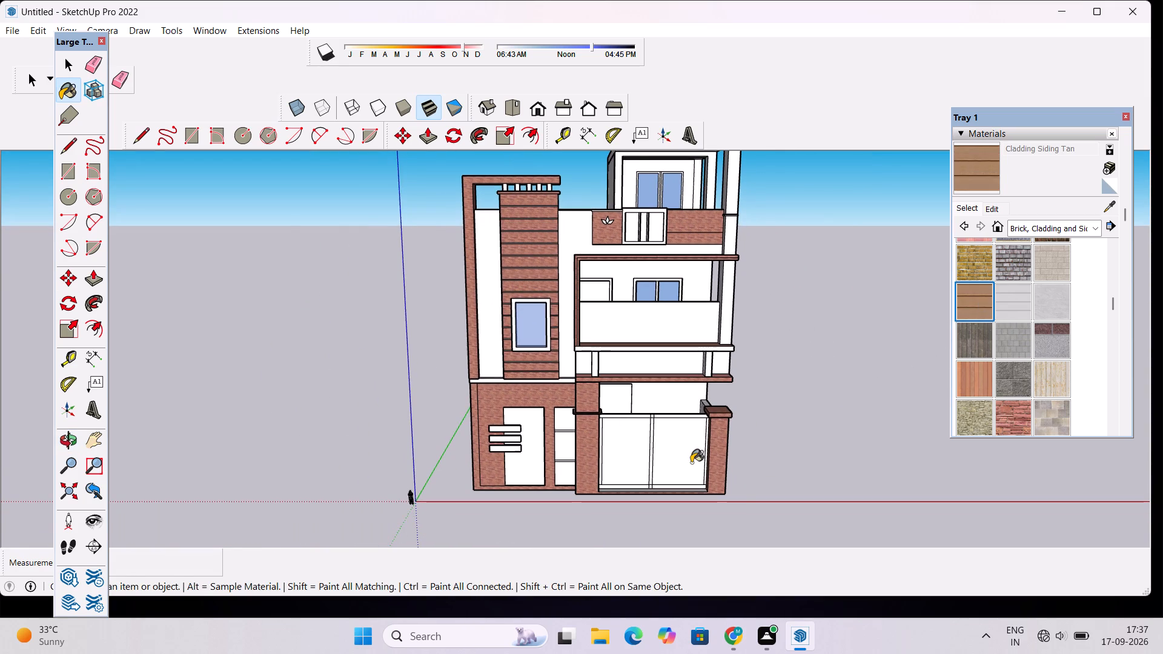
pyautogui.scroll(4, 690, 463)
pyautogui.click(688, 454)
pyautogui.click(612, 440)
# Set the texture size of Cladding Siding Tan to 5' by 5'.
pyautogui.scroll(5, 644, 424)
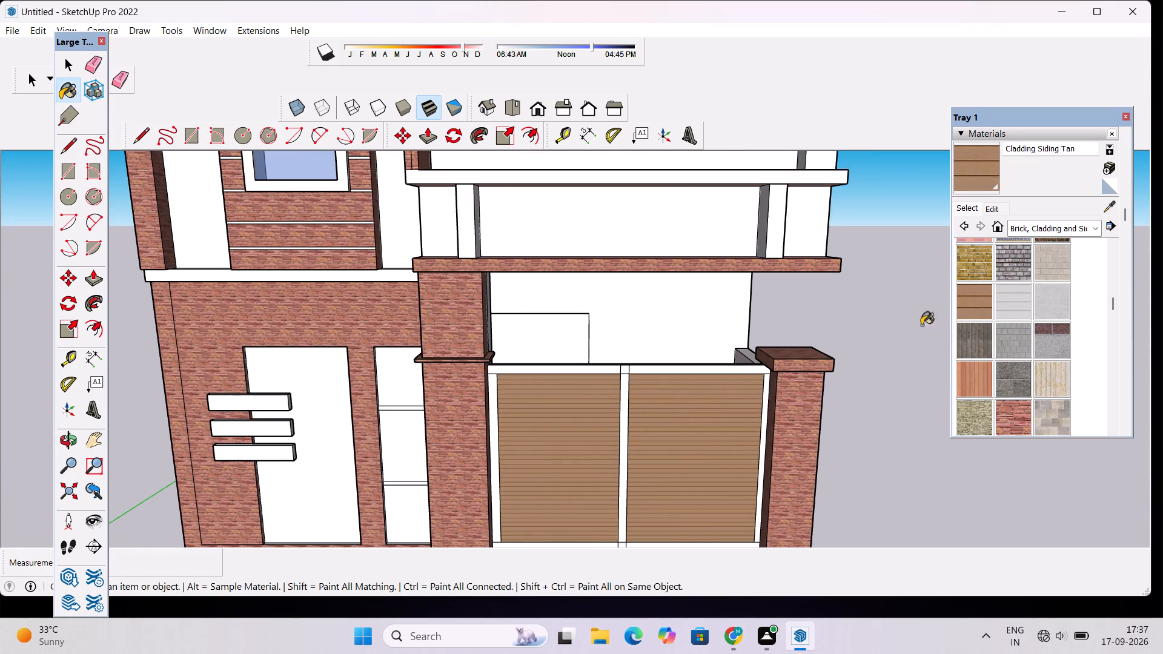
pyautogui.click(993, 210)
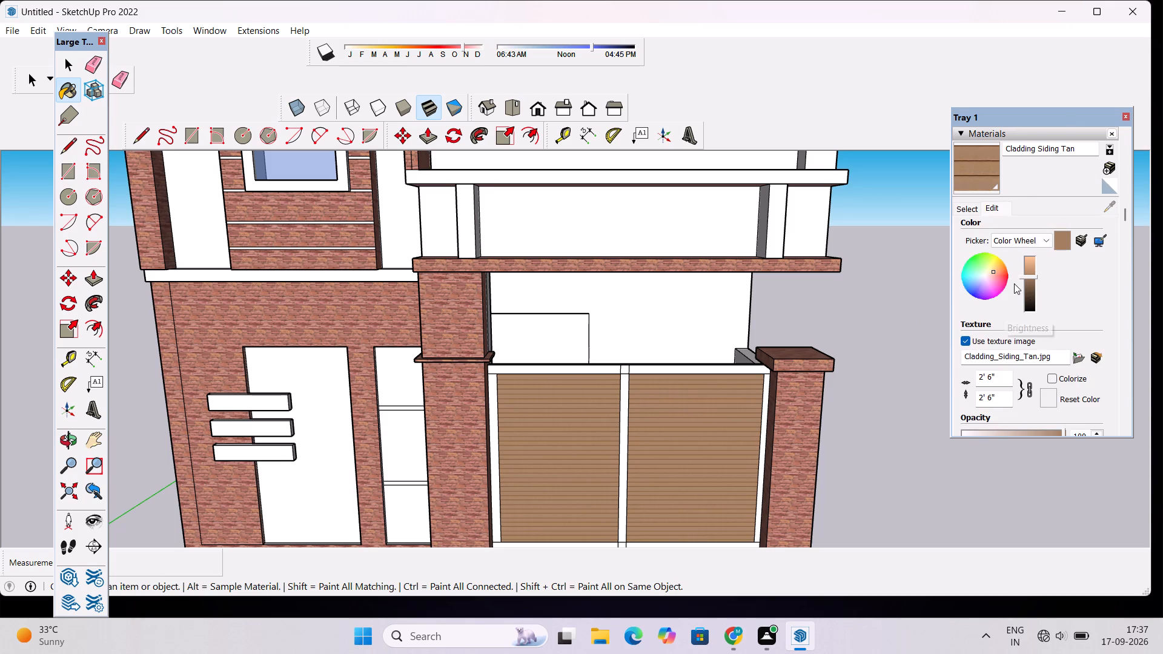
pyautogui.click(998, 397)
pyautogui.press('BackSpace')
pyautogui.press('BackSpace')
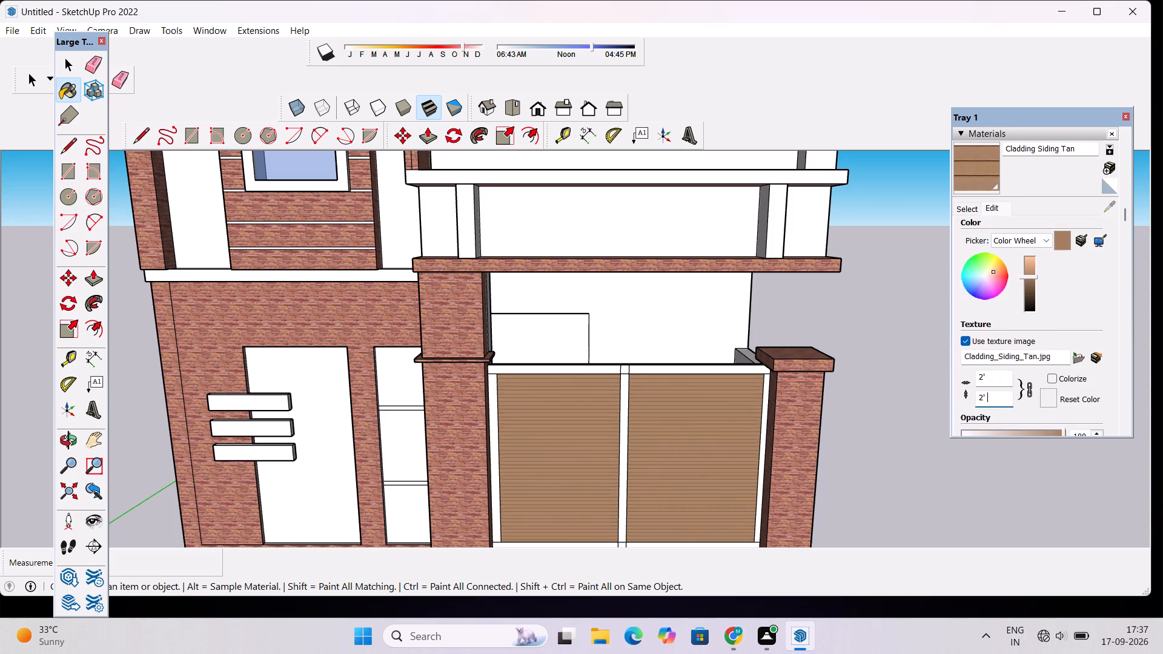
pyautogui.press('BackSpace')
pyautogui.press('BackSpace')
pyautogui.press('BackSpace')
pyautogui.press('BackSpace')
pyautogui.press('5')
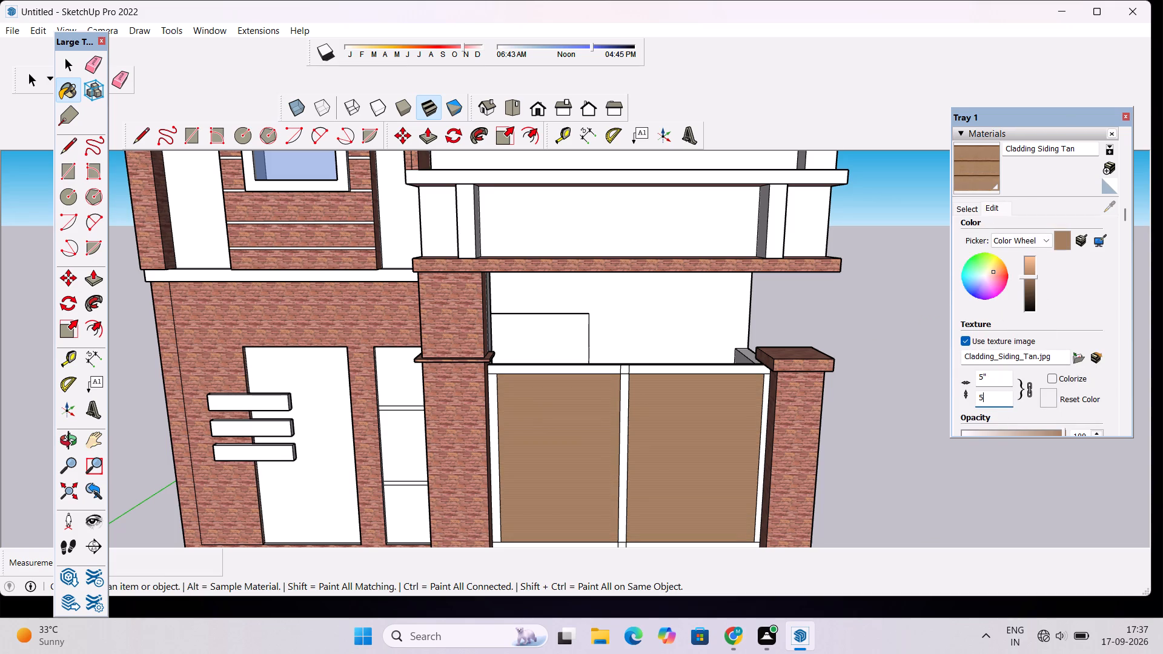
pyautogui.press("'")
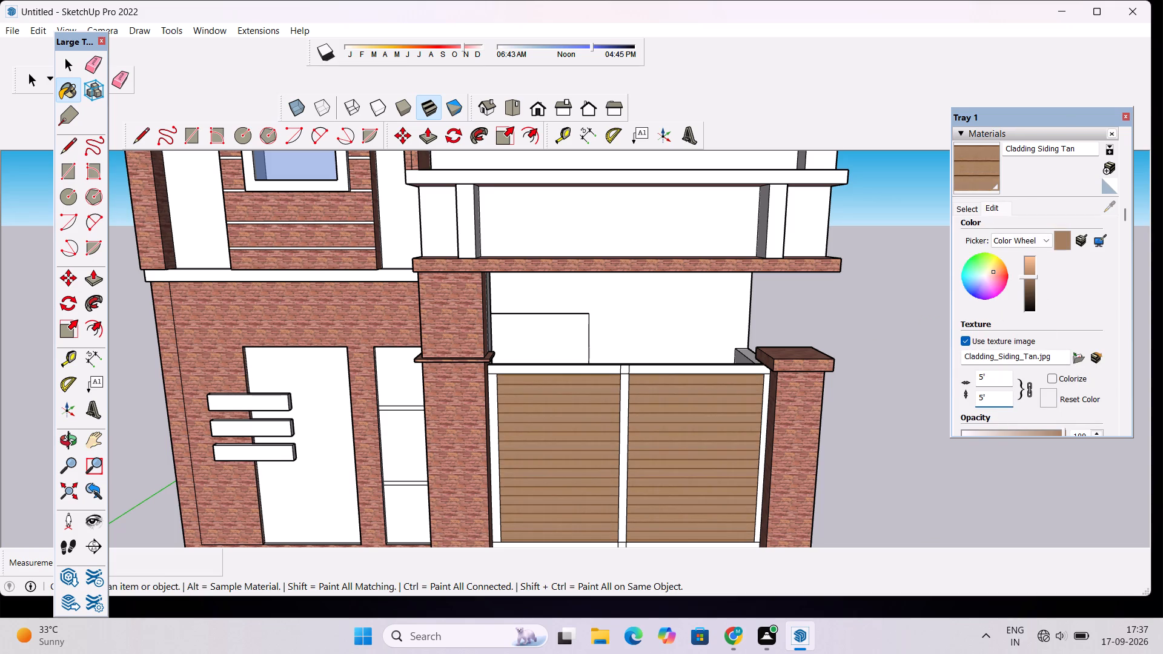
pyautogui.press('Return')
pyautogui.scroll(-10, 644, 382)
pyautogui.scroll(1, 623, 479)
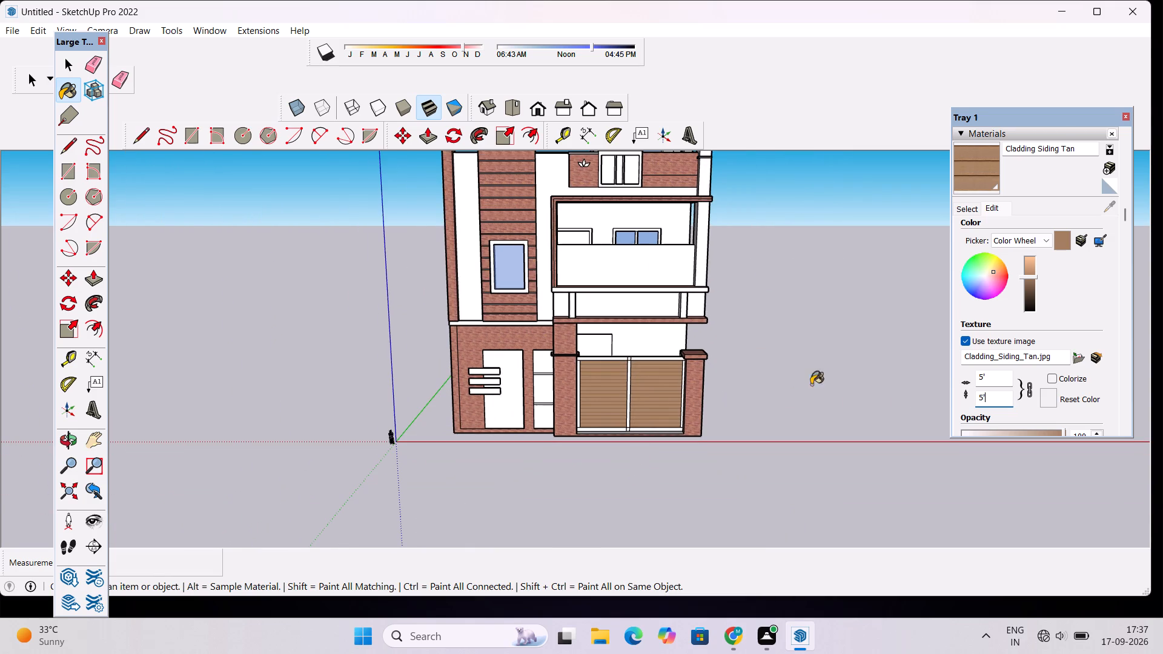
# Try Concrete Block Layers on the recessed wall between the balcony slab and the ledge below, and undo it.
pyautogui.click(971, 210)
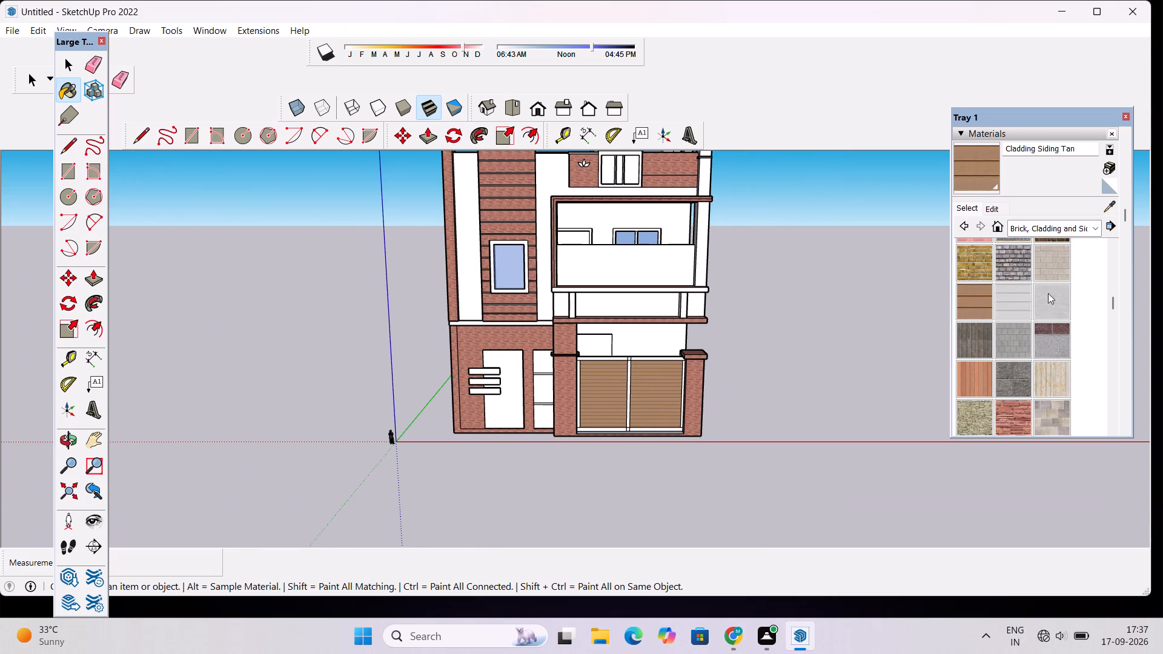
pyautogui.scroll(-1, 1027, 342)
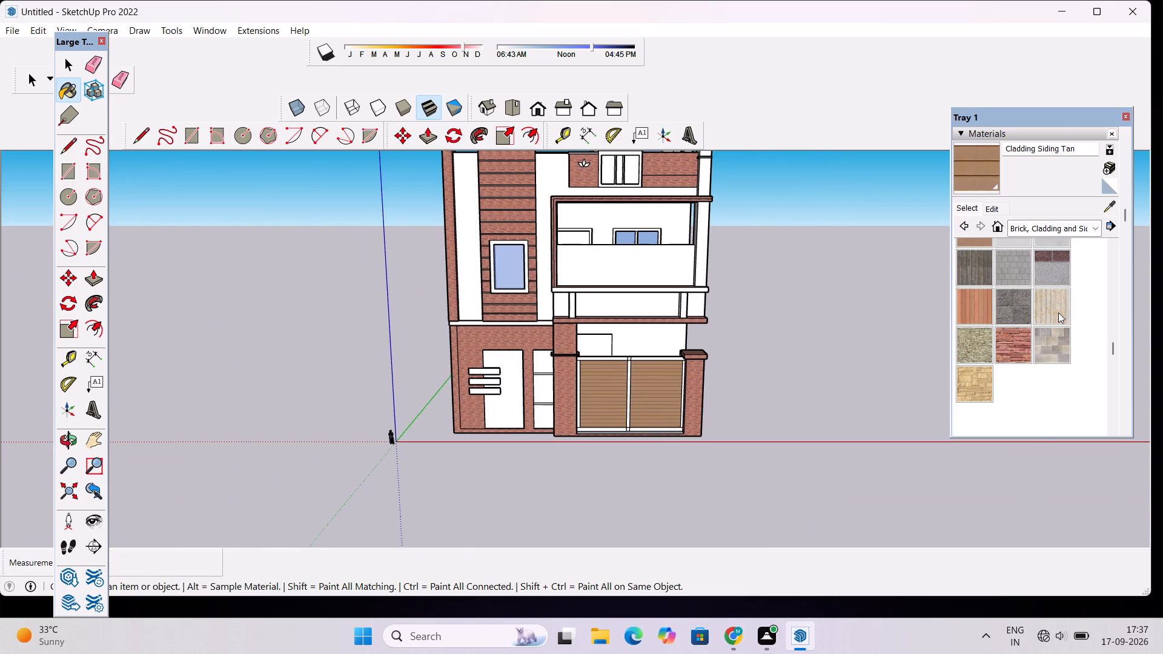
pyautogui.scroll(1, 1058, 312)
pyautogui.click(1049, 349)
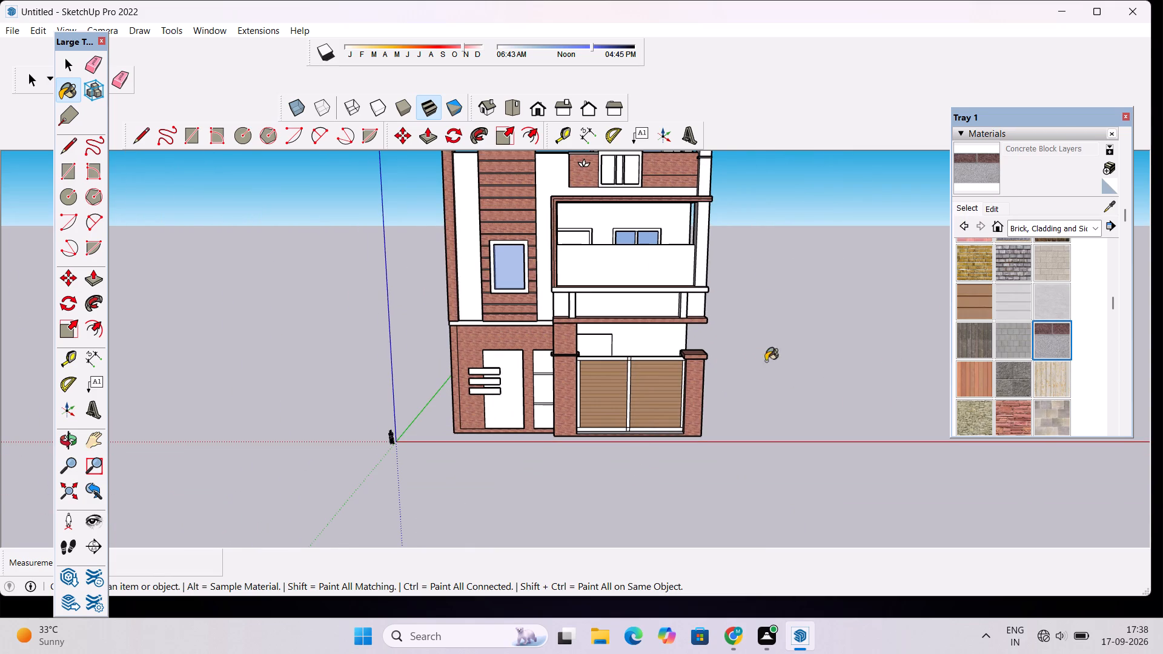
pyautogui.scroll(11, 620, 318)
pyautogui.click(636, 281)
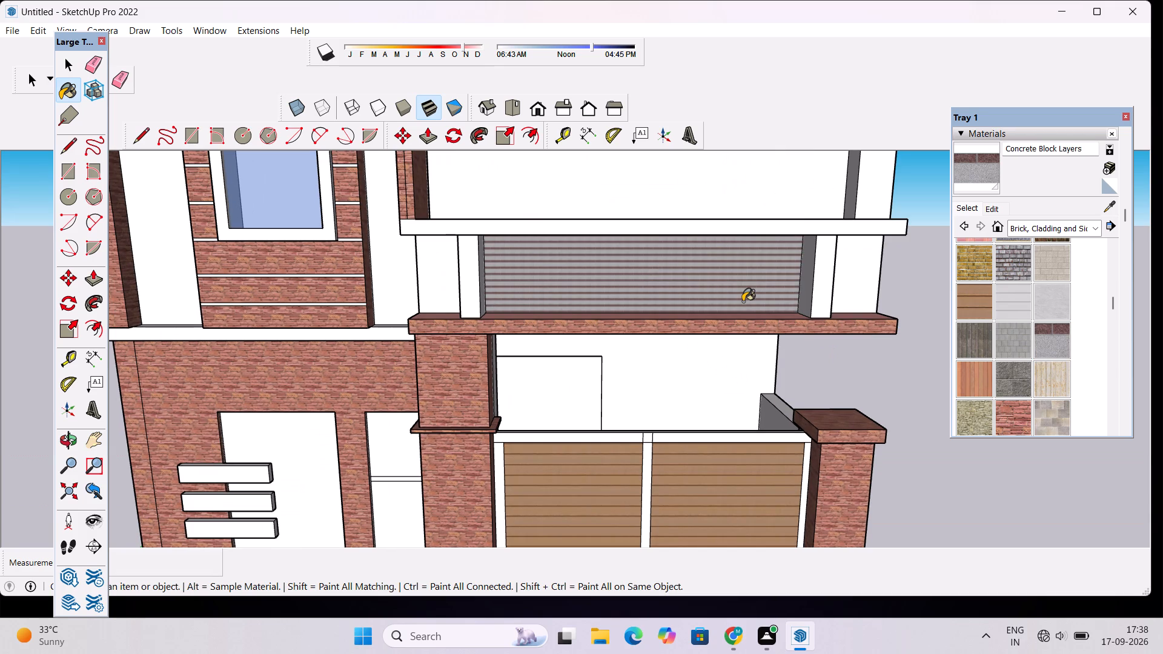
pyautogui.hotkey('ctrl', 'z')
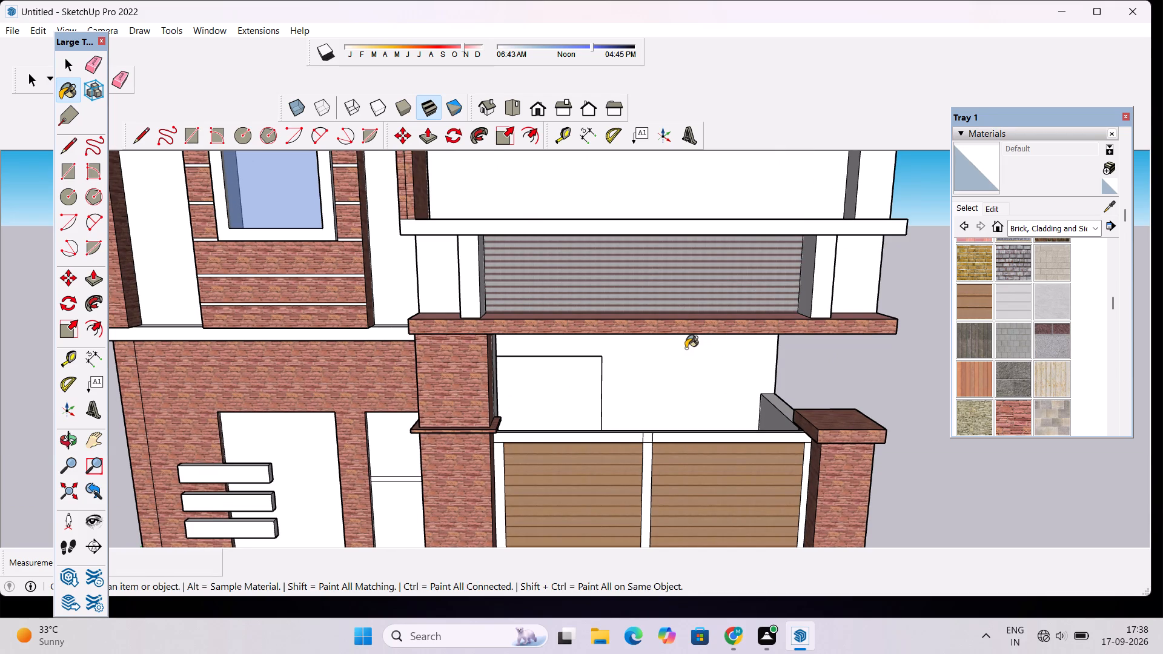
# Paint the walls on both sides of the window tower and the recessed wall below the balcony slab with Blacktop Old 01.
pyautogui.scroll(-4, 691, 357)
pyautogui.scroll(2, 1016, 325)
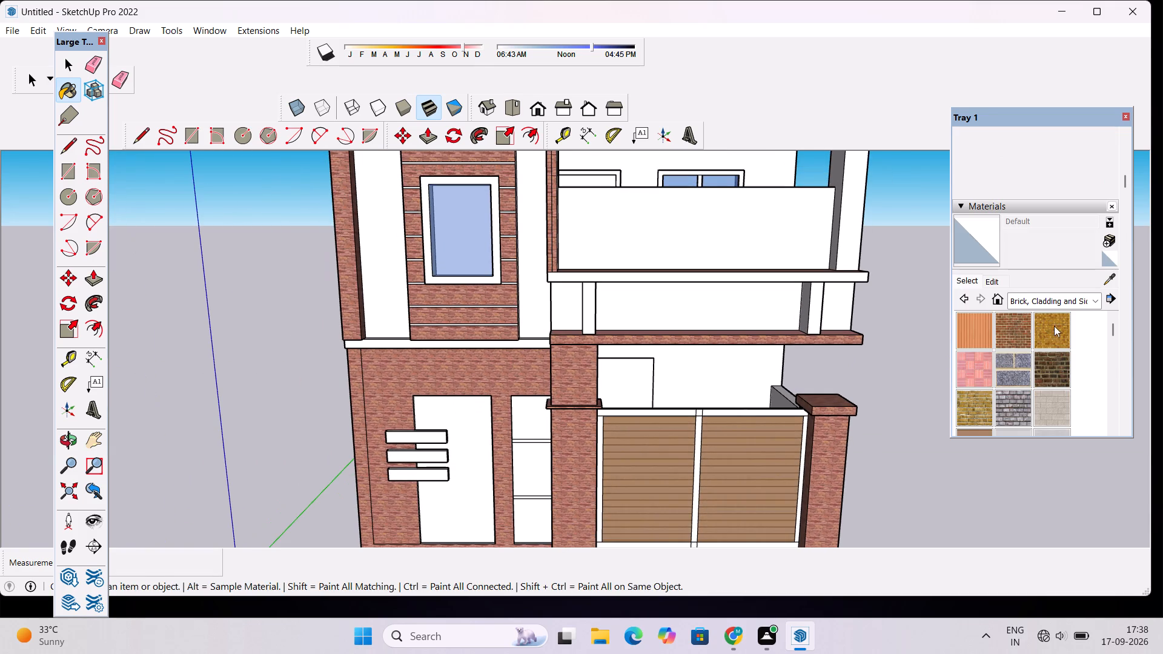
pyautogui.click(1091, 299)
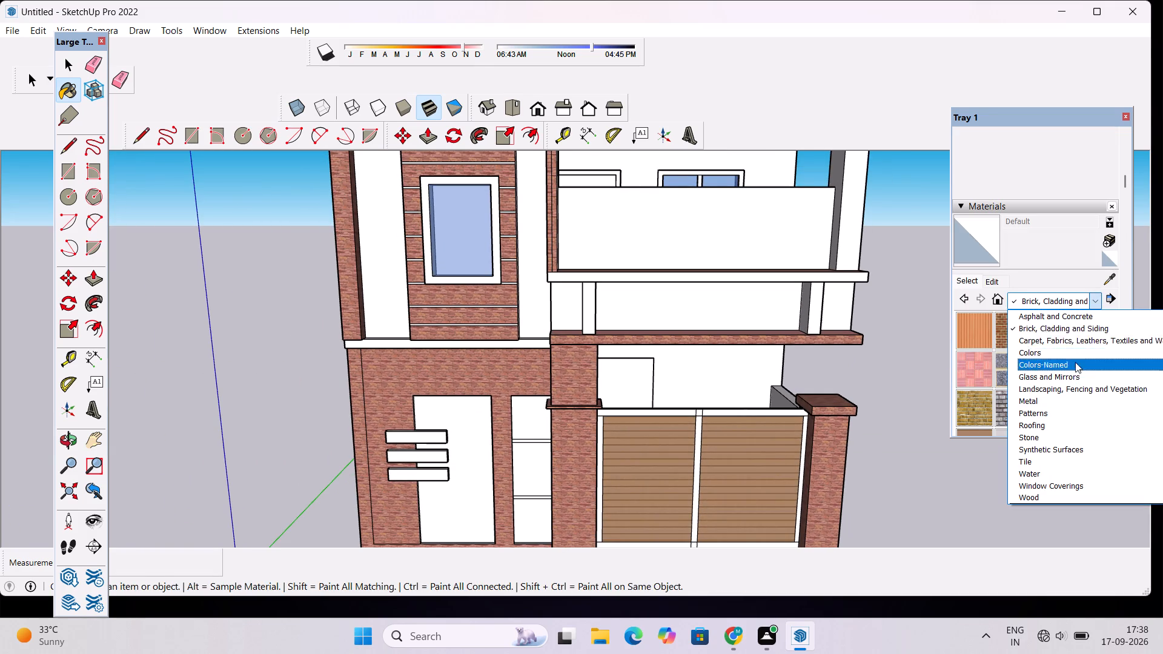
pyautogui.click(1072, 316)
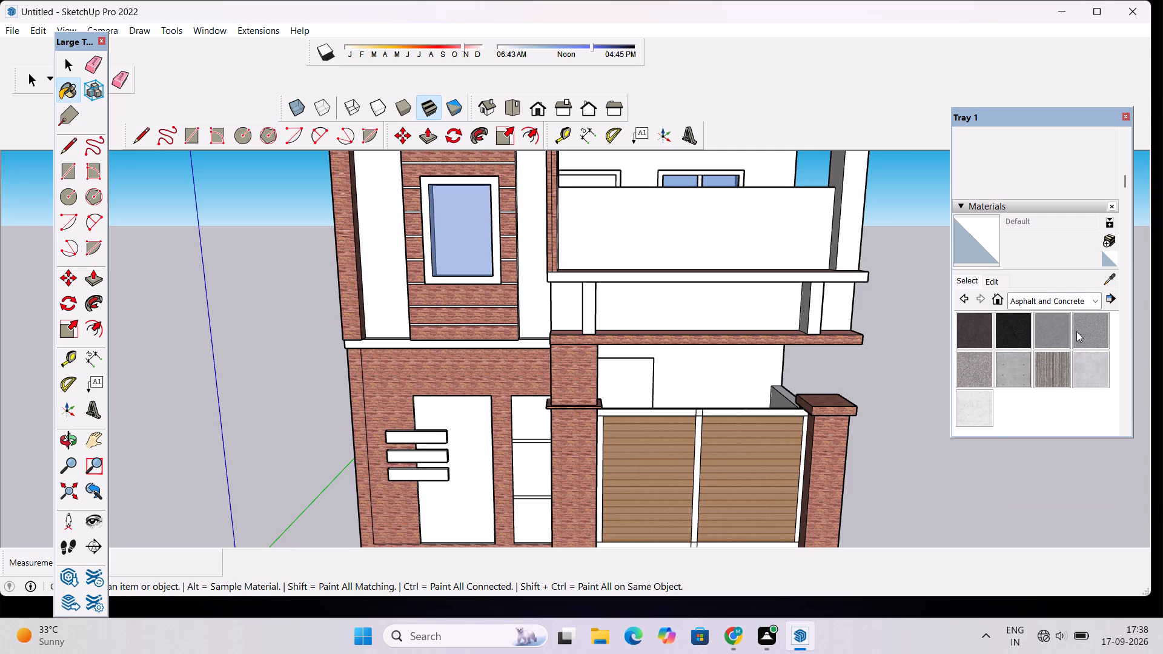
pyautogui.click(1052, 333)
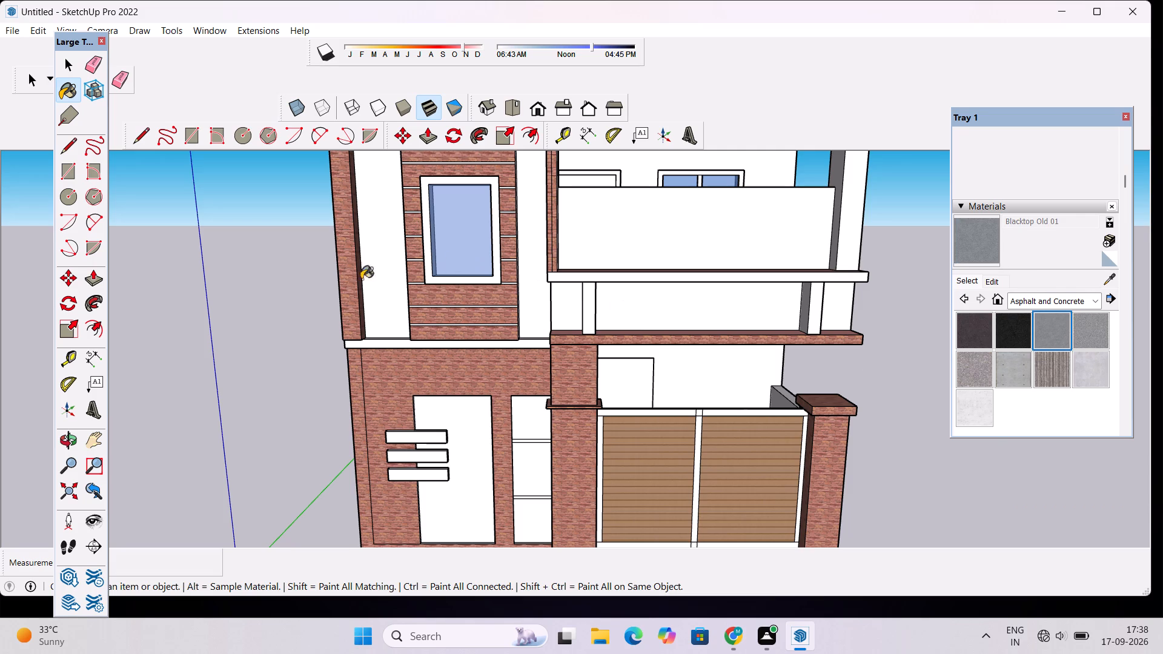
pyautogui.click(384, 275)
pyautogui.scroll(-5, 555, 319)
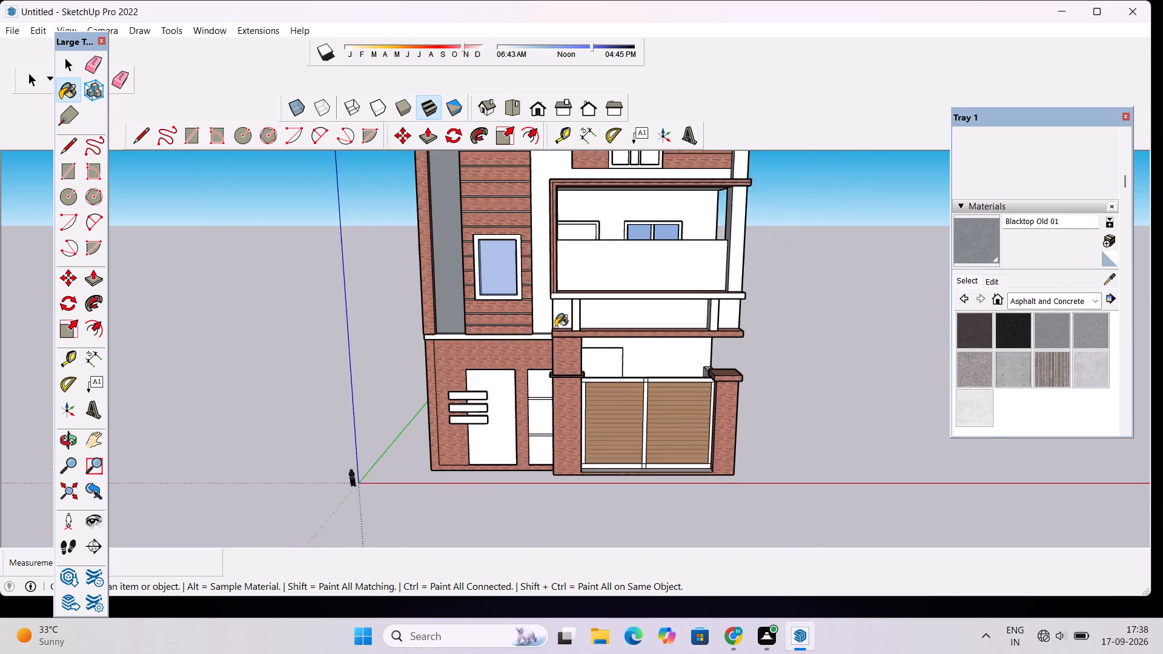
pyautogui.scroll(-7, 555, 327)
pyautogui.click(550, 237)
pyautogui.scroll(4, 553, 257)
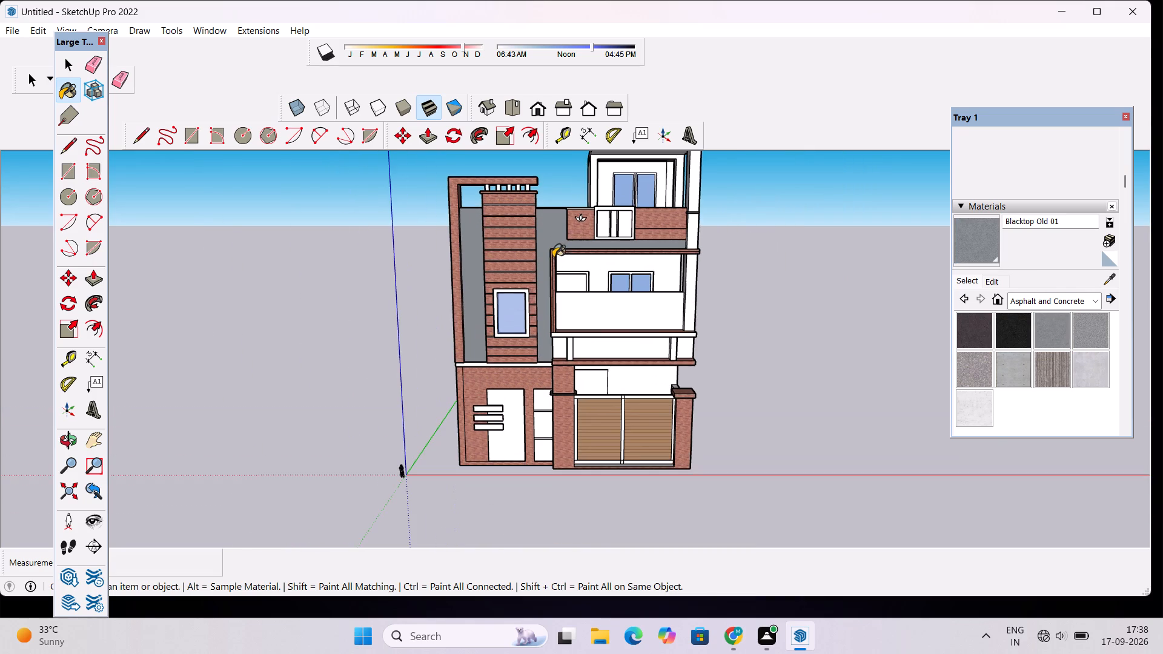
pyautogui.scroll(3, 753, 409)
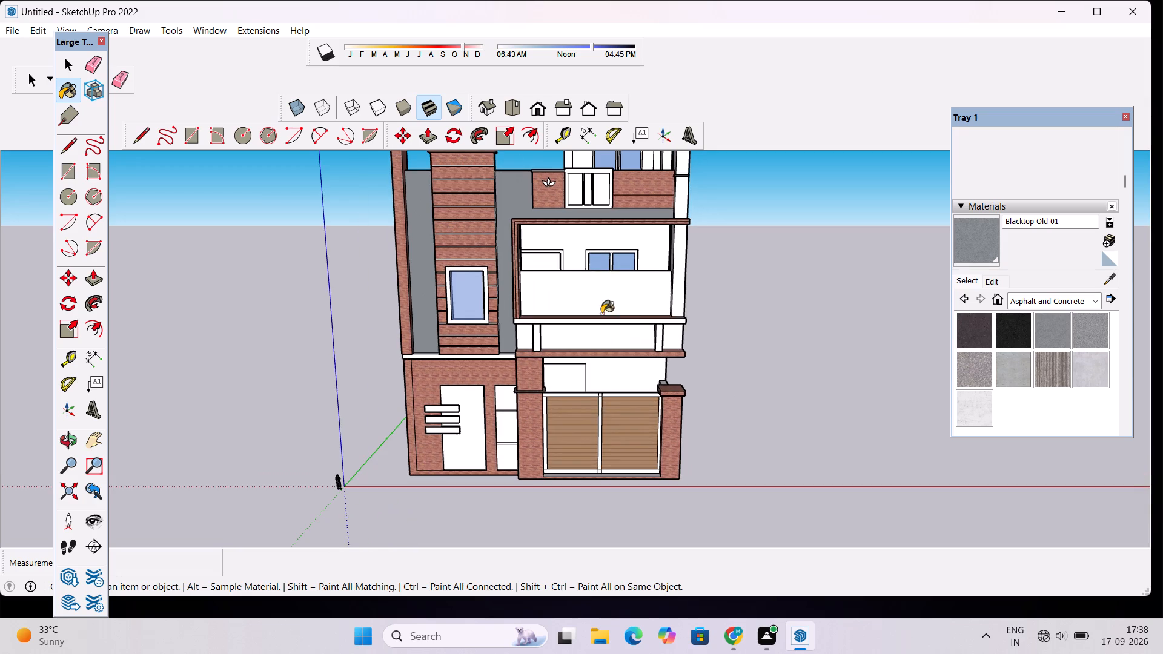
pyautogui.click(597, 331)
# Paint the tall ground-floor door panel and the three stacked panels beside it with Blacktop Old 01.
pyautogui.click(439, 406)
pyautogui.click(486, 394)
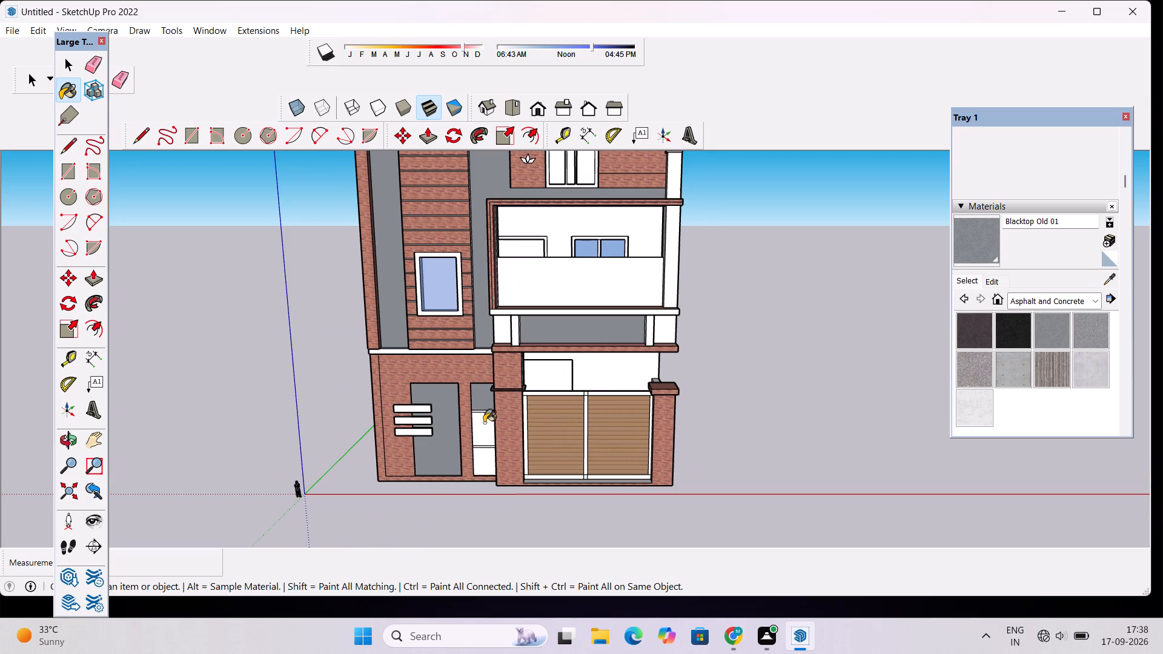
pyautogui.click(484, 423)
pyautogui.click(479, 464)
# Paint the fronts of the three horizontal bars across the ground-floor door panel with Blacktop Old 01.
pyautogui.scroll(4, 414, 416)
pyautogui.click(414, 404)
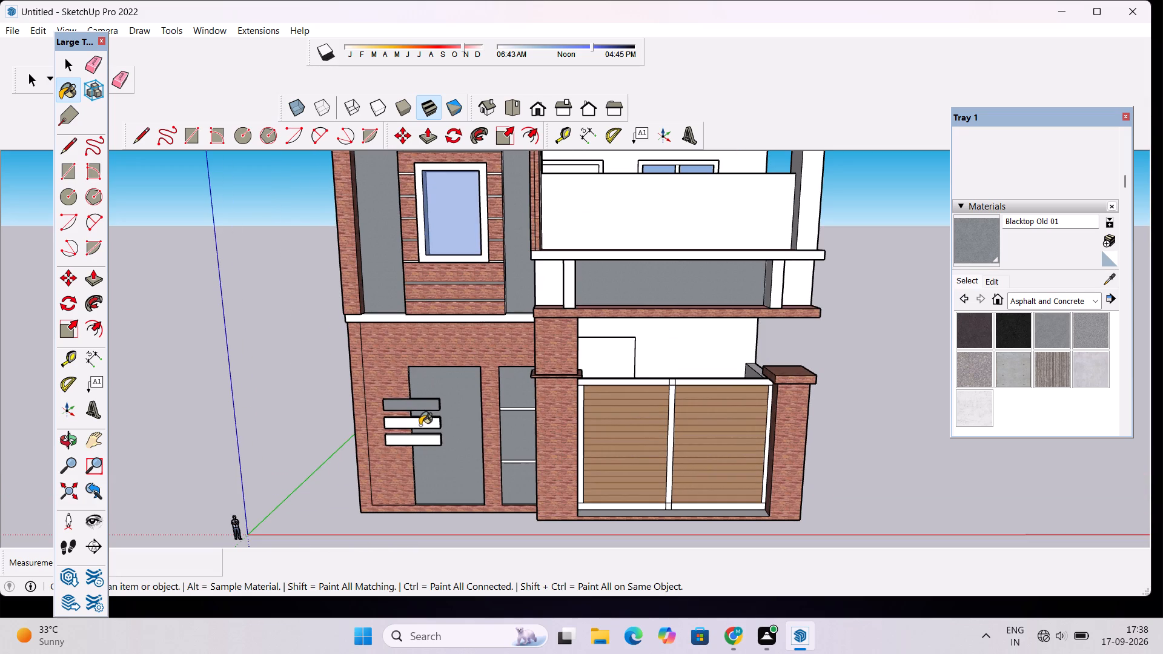
pyautogui.click(420, 425)
pyautogui.click(421, 441)
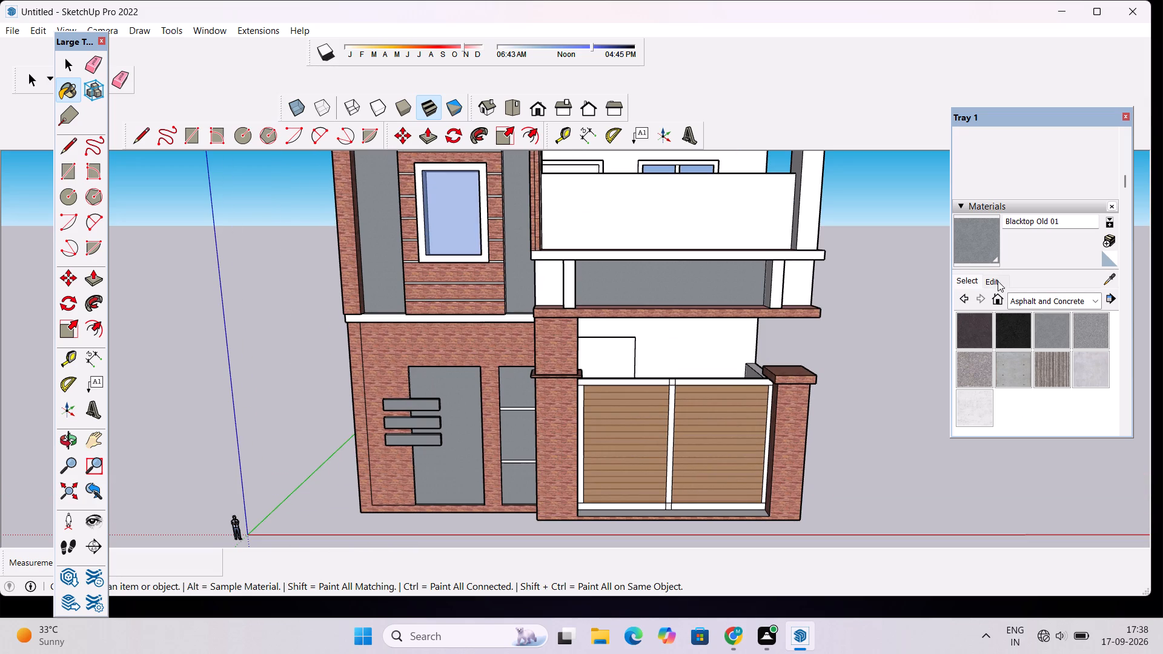
# Set the texture size of Blacktop Old 01 to 10' by 10'.
pyautogui.click(998, 281)
pyautogui.scroll(-1, 1009, 331)
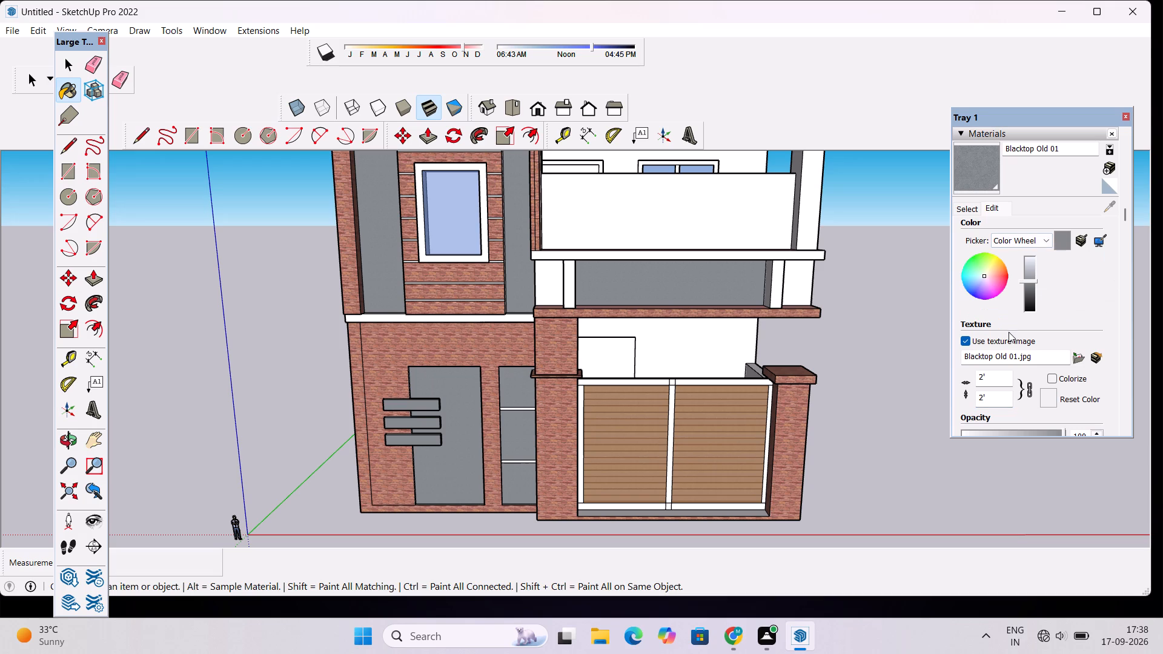
pyautogui.click(987, 397)
pyautogui.press('BackSpace')
pyautogui.press('BackSpace')
pyautogui.write("10'")
pyautogui.press('Return')
pyautogui.press('o')
pyautogui.moveTo(425, 498); pyautogui.dragTo(483, 398)
pyautogui.click(640, 248)
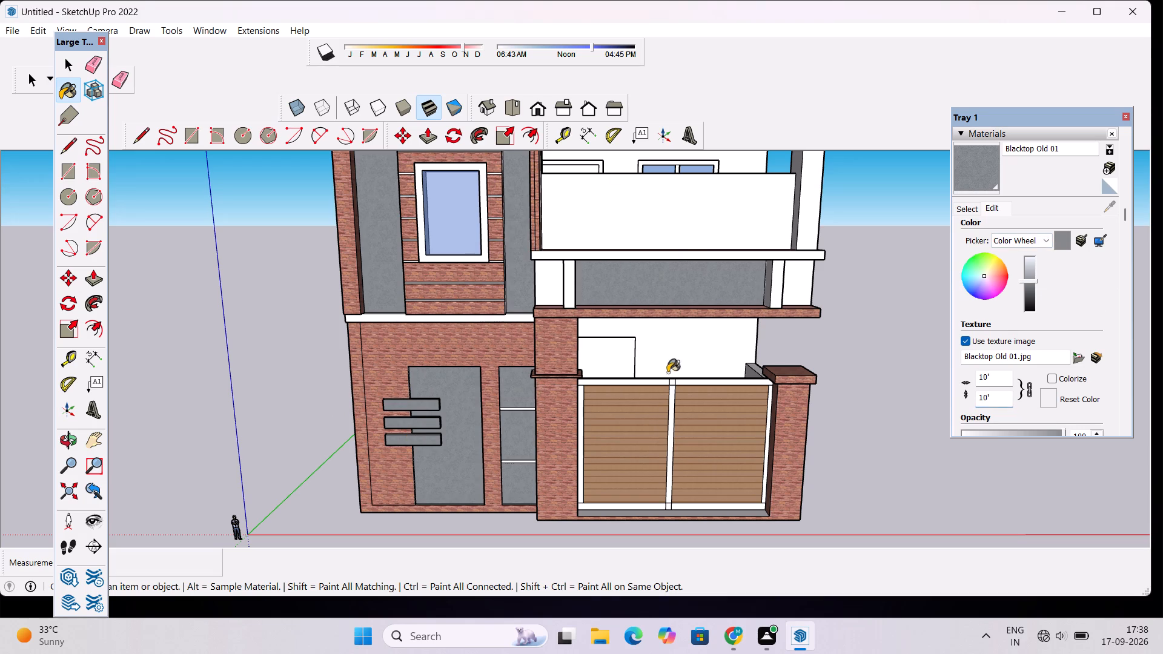
# Examine the painted ground floor, gate and balcony underside from low and angled viewpoints.
pyautogui.press('o')
pyautogui.moveTo(479, 440); pyautogui.dragTo(545, 362)
pyautogui.scroll(6, 525, 407)
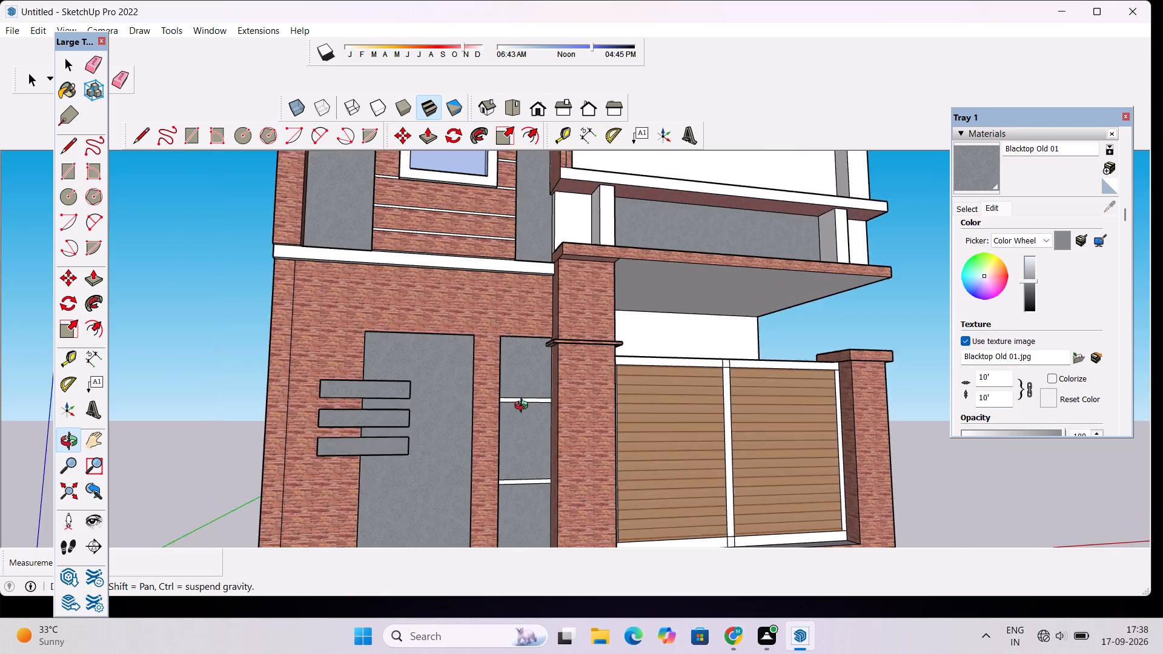
pyautogui.scroll(10, 524, 407)
pyautogui.moveTo(603, 345); pyautogui.dragTo(518, 360)
pyautogui.scroll(-17, 504, 334)
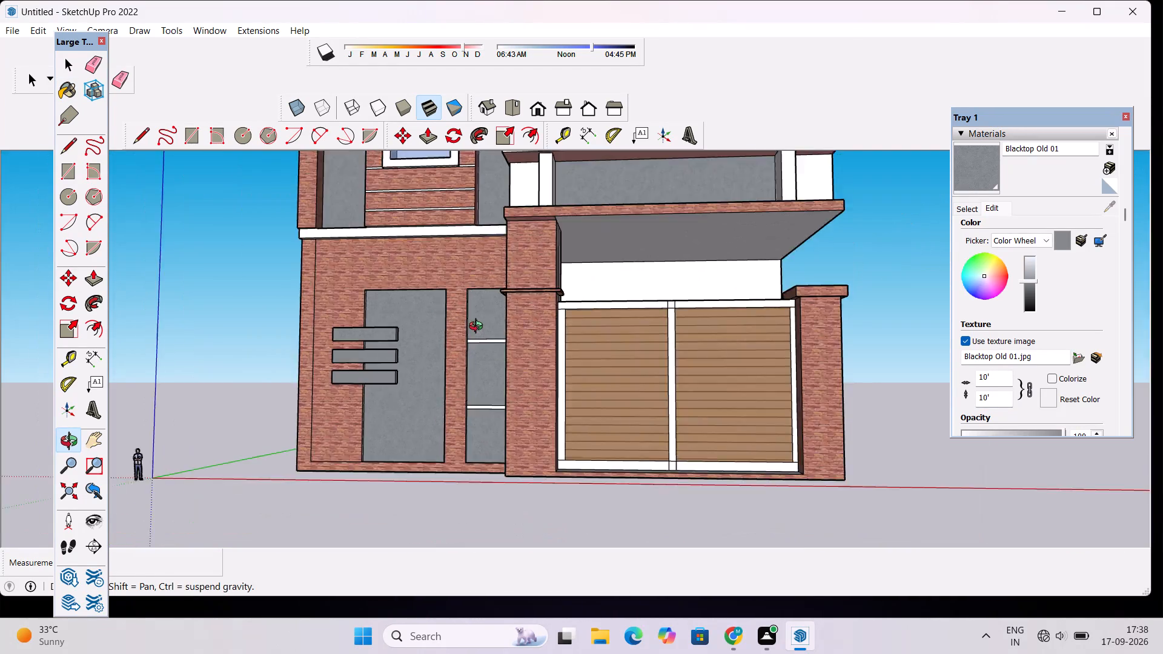
pyautogui.scroll(-5, 479, 328)
pyautogui.moveTo(647, 331); pyautogui.dragTo(523, 405)
pyautogui.scroll(5, 627, 290)
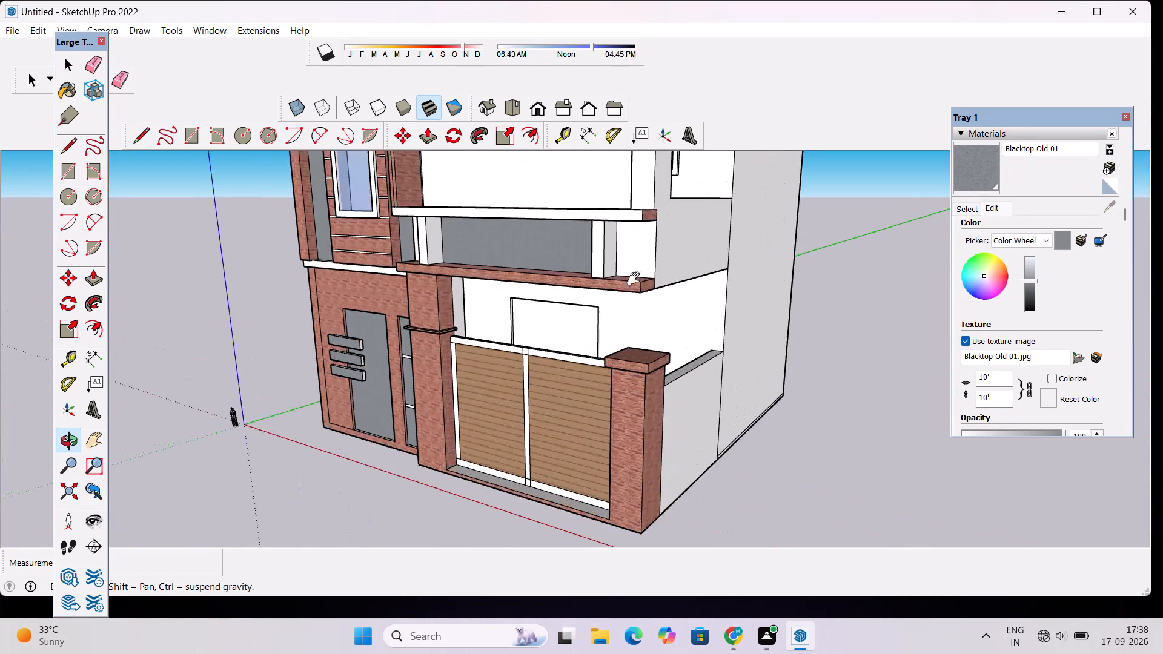
pyautogui.keyDown('shift'); pyautogui.moveTo(636, 279); pyautogui.dragTo(634, 322); pyautogui.keyUp('shift')
pyautogui.scroll(2, 635, 319)
pyautogui.scroll(-4, 634, 317)
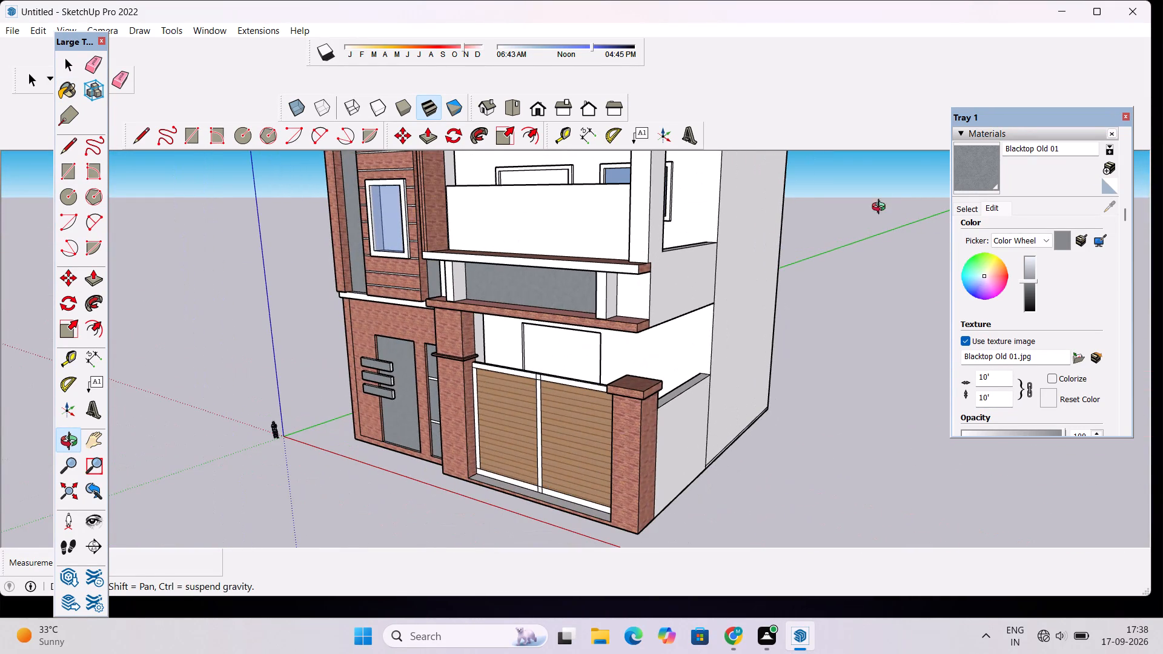
# Darken the colour of the Blacktop Old 01 material slightly.
pyautogui.click(1029, 288)
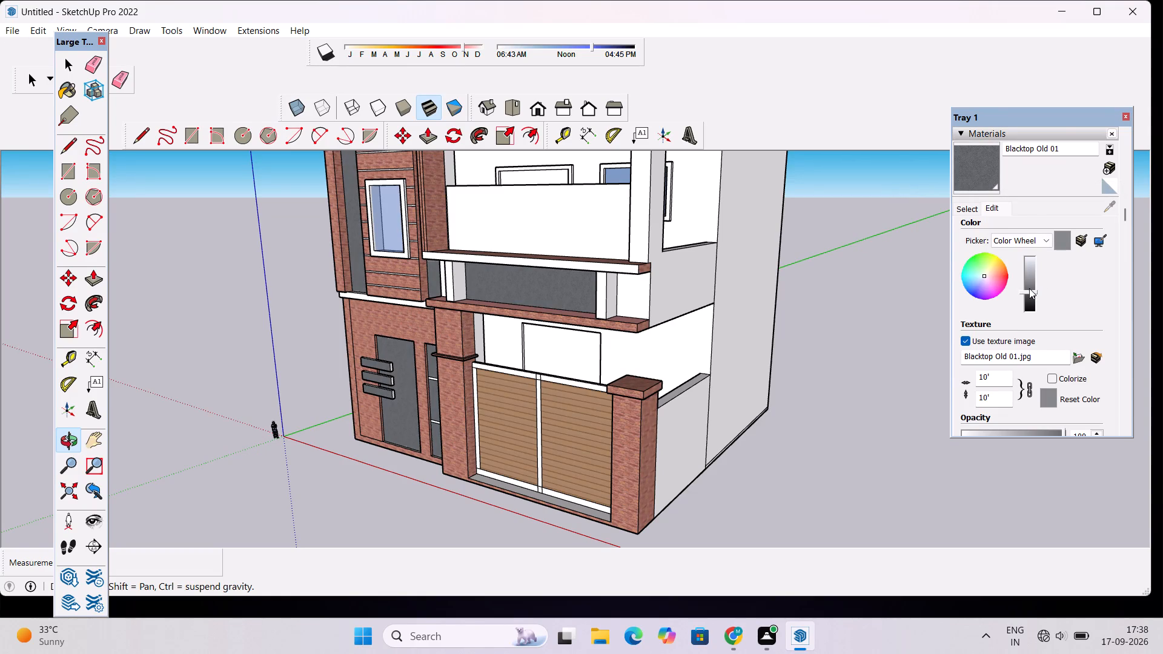
# Paint the unpainted end section of the recessed wall below the balcony and the balcony slab's front edge with Blacktop Old 01.
pyautogui.click(972, 174)
pyautogui.scroll(4, 640, 287)
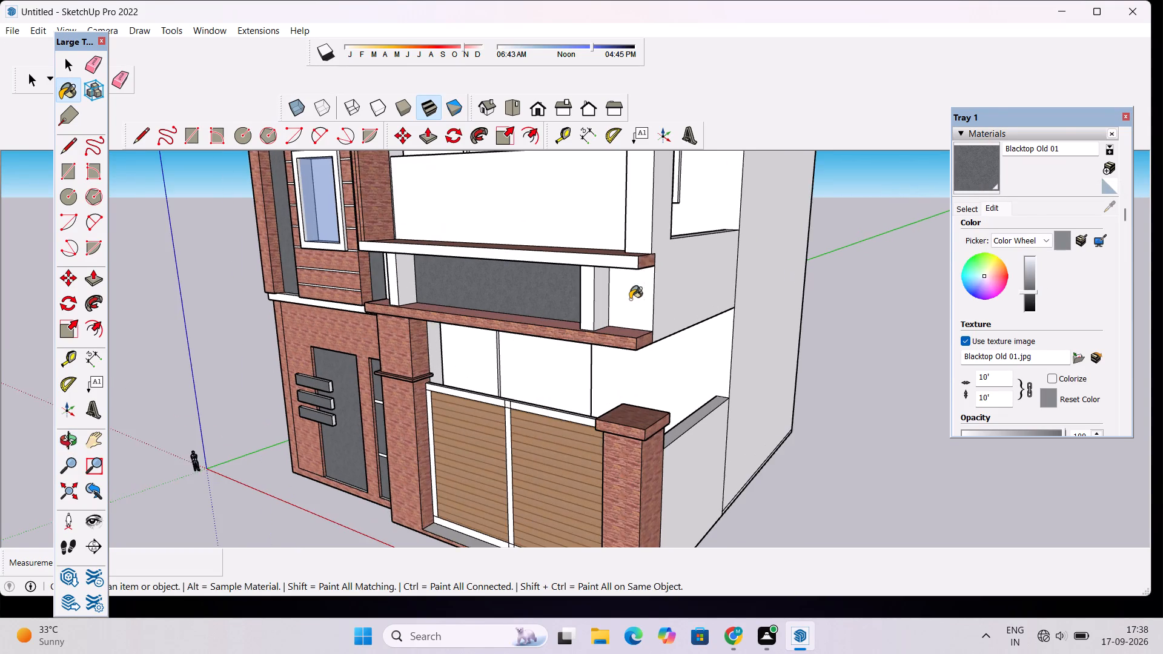
pyautogui.click(630, 299)
pyautogui.scroll(-3, 628, 287)
pyautogui.scroll(4, 580, 269)
pyautogui.click(588, 261)
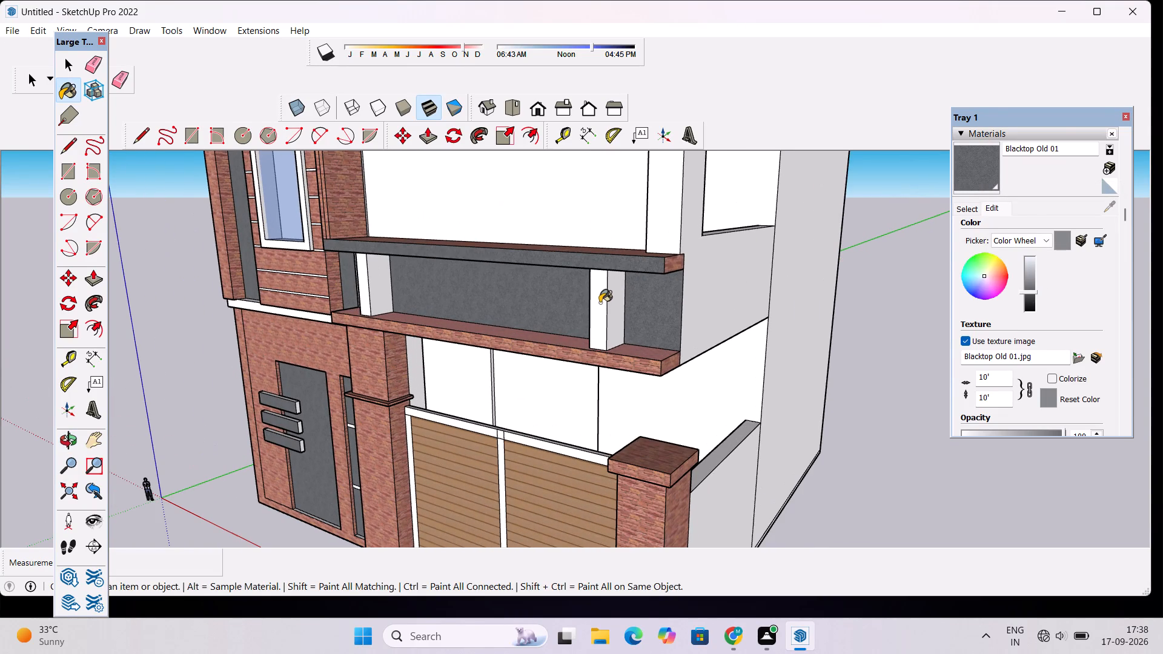
# Paint the front face and the exposed top ledges of the horizontal band above the entrance door with Blacktop Old 01.
pyautogui.scroll(-1, 597, 299)
pyautogui.scroll(7, 273, 342)
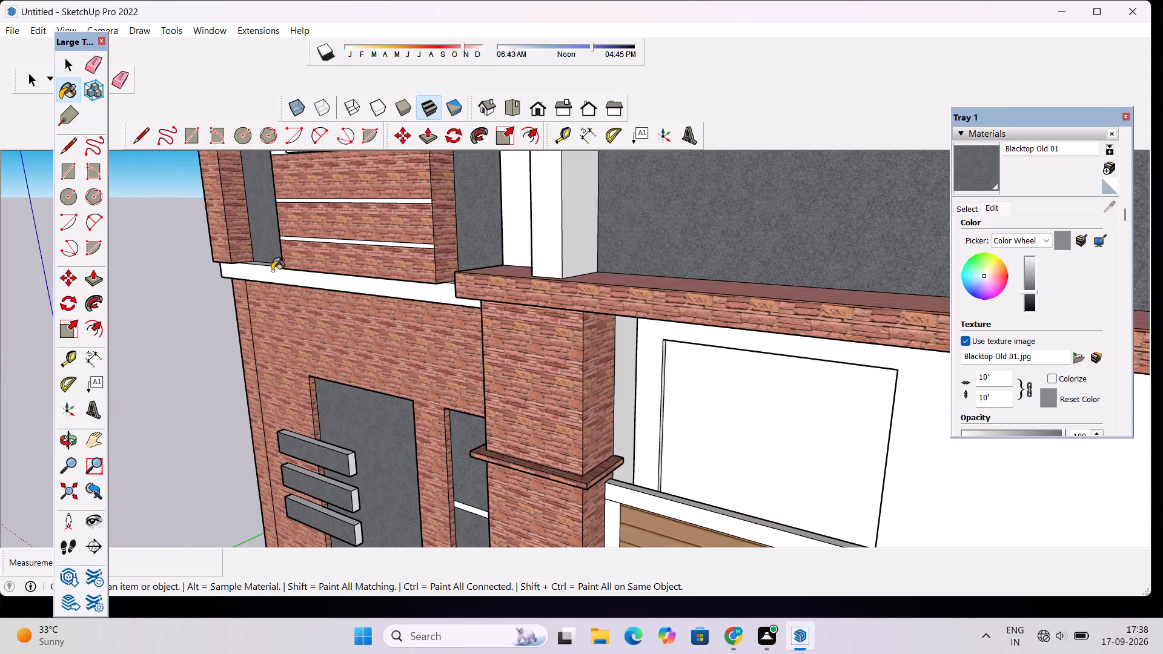
pyautogui.scroll(-6, 325, 301)
pyautogui.scroll(1, 343, 299)
pyautogui.scroll(-3, 351, 297)
pyautogui.scroll(9, 331, 296)
pyautogui.click(331, 293)
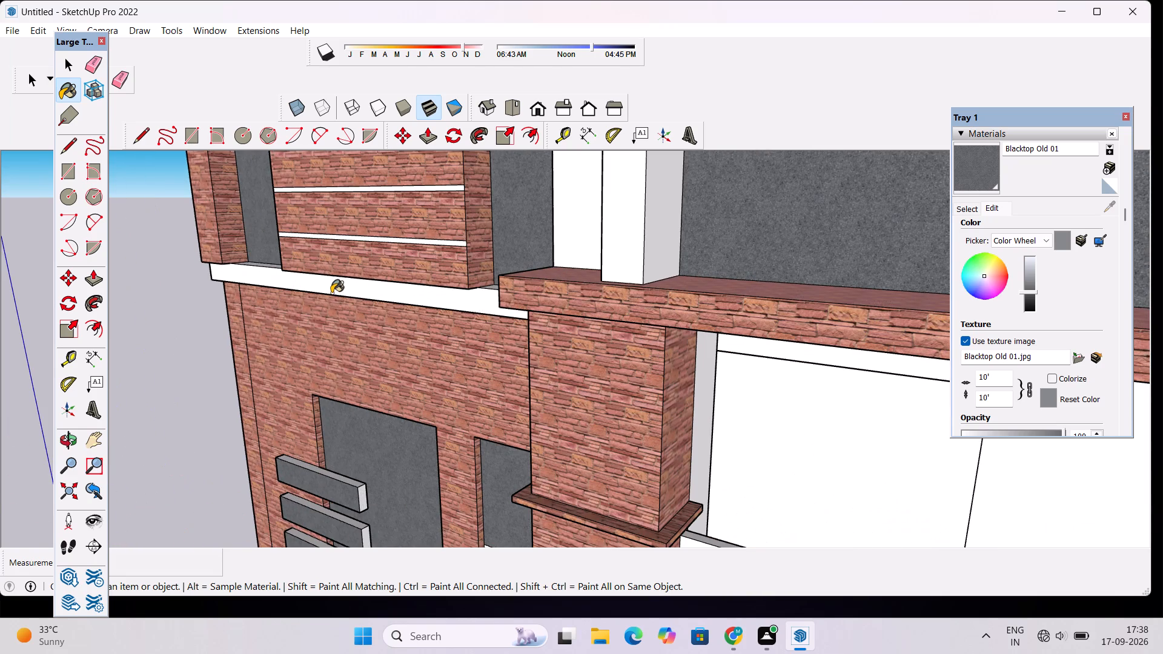
pyautogui.scroll(8, 293, 285)
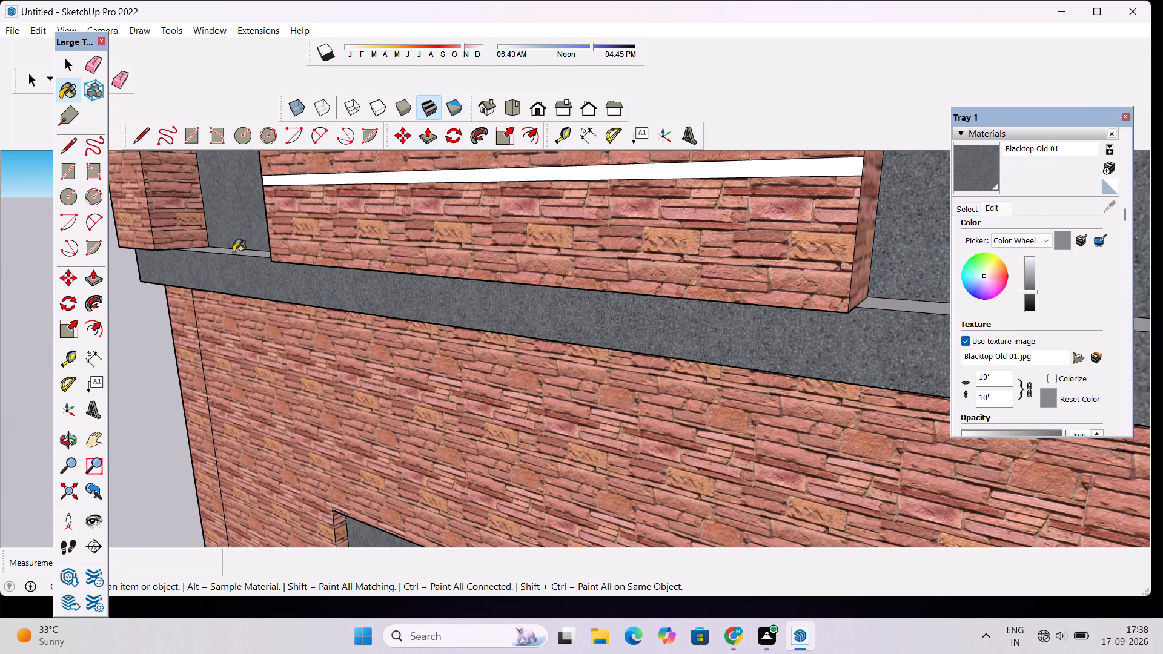
pyautogui.click(233, 253)
pyautogui.scroll(-6, 451, 319)
pyautogui.scroll(3, 706, 324)
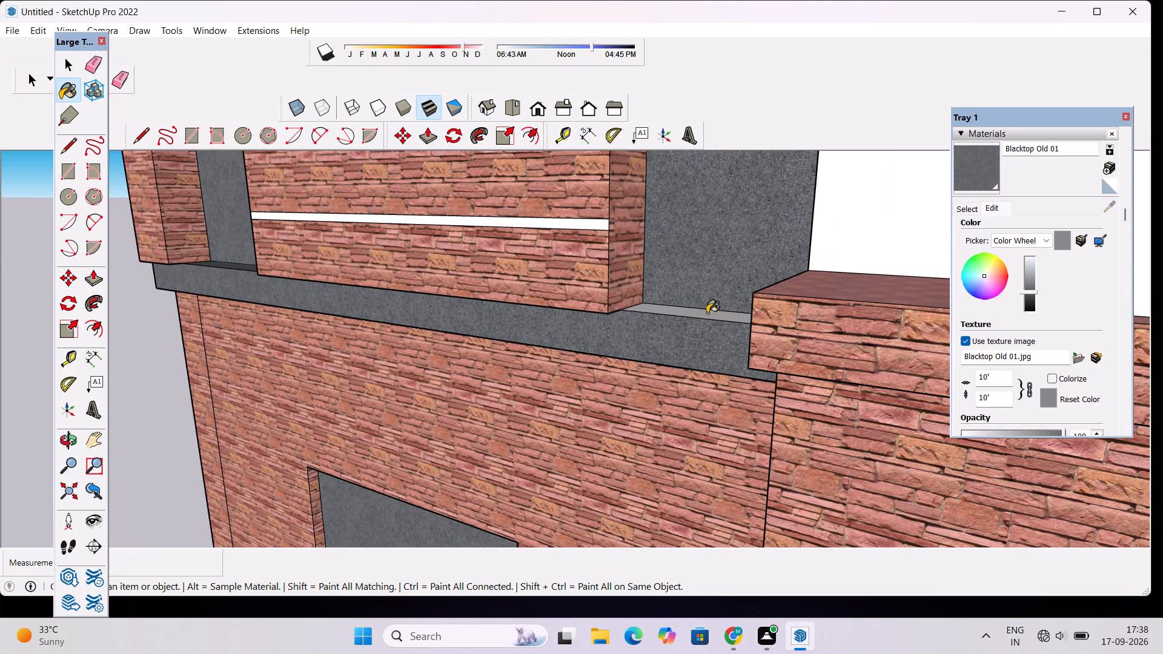
pyautogui.click(707, 313)
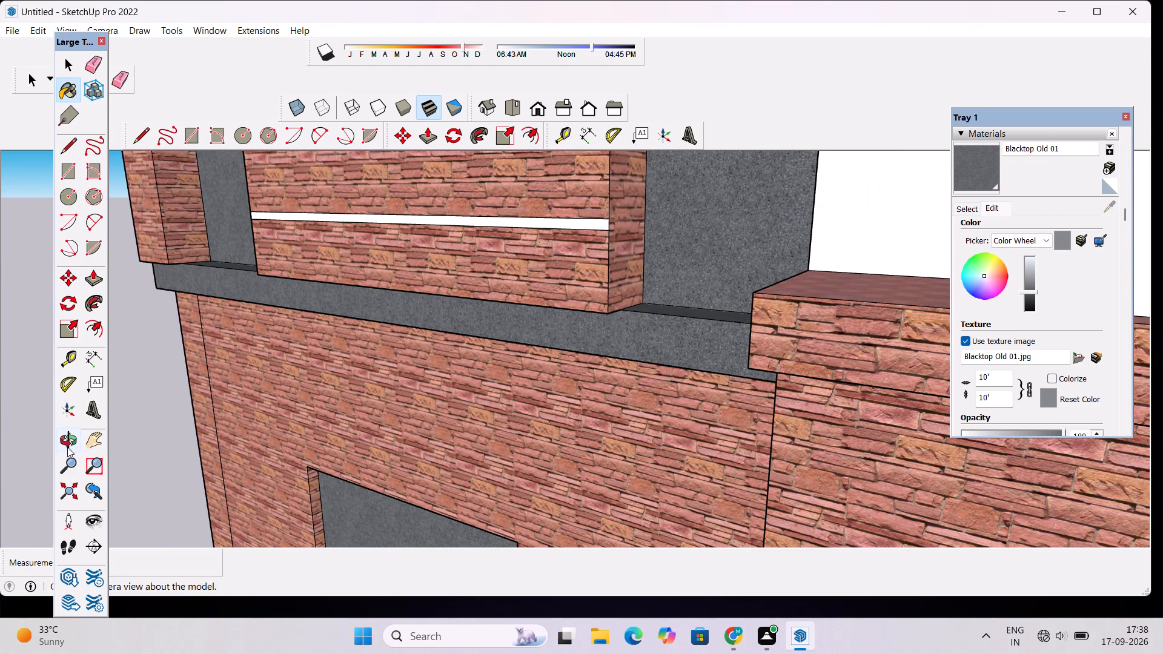
# Paint the underside of the horizontal band above the entrance door with Blacktop Old 01.
pyautogui.click(67, 447)
pyautogui.moveTo(348, 400); pyautogui.dragTo(426, 248)
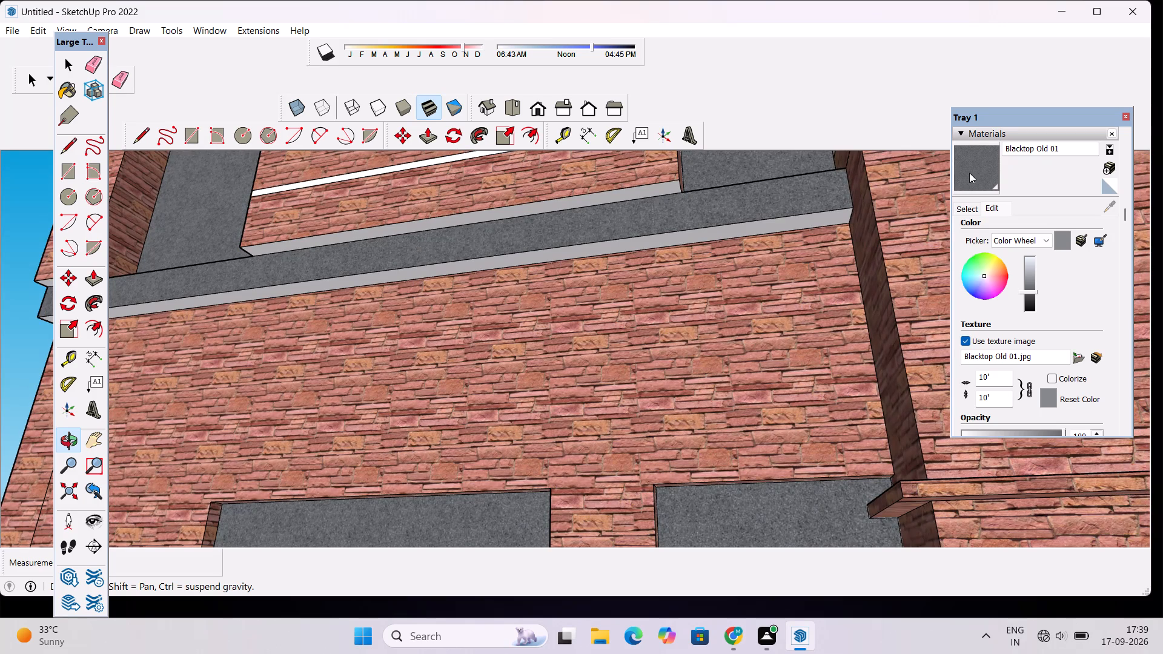
pyautogui.click(969, 173)
pyautogui.click(838, 213)
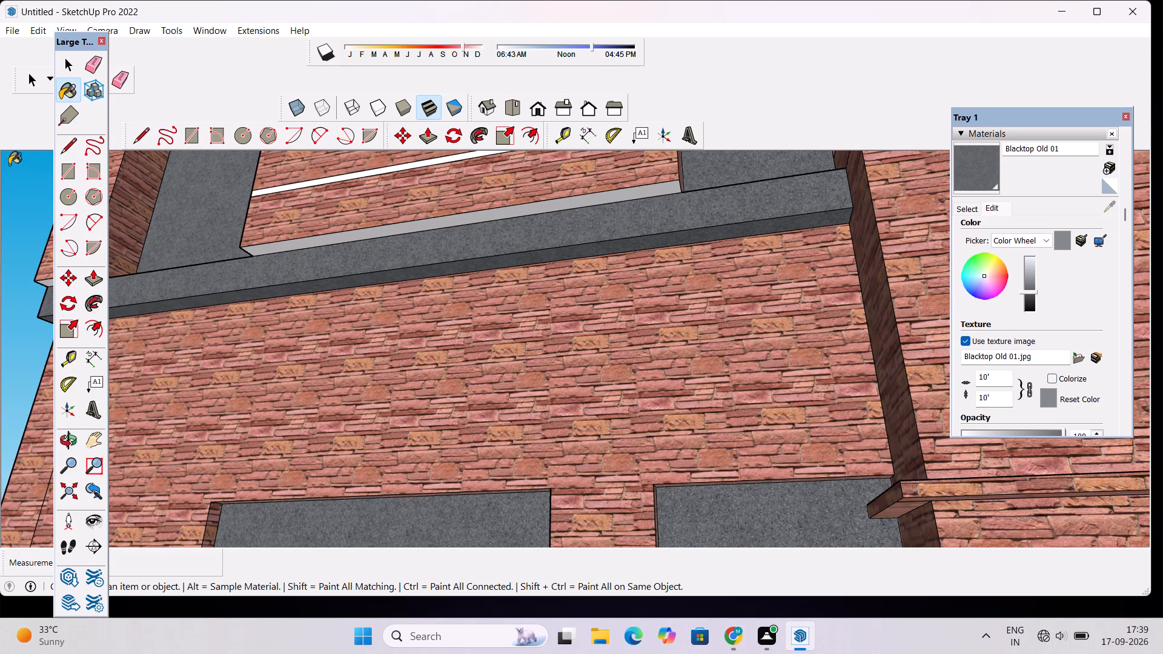
# Examine the whole front elevation and the open side of the house from low, distant and raised viewpoints.
pyautogui.scroll(-4, 104, 285)
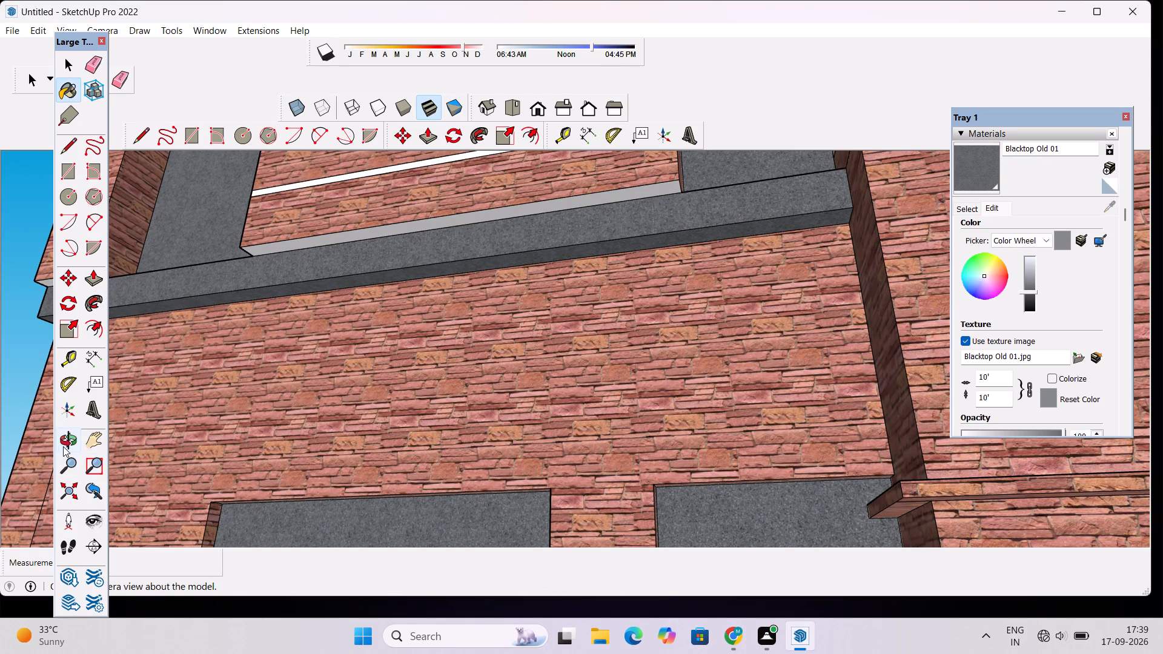
pyautogui.click(65, 445)
pyautogui.moveTo(342, 335); pyautogui.dragTo(323, 391)
pyautogui.scroll(-11, 328, 365)
pyautogui.scroll(-11, 350, 346)
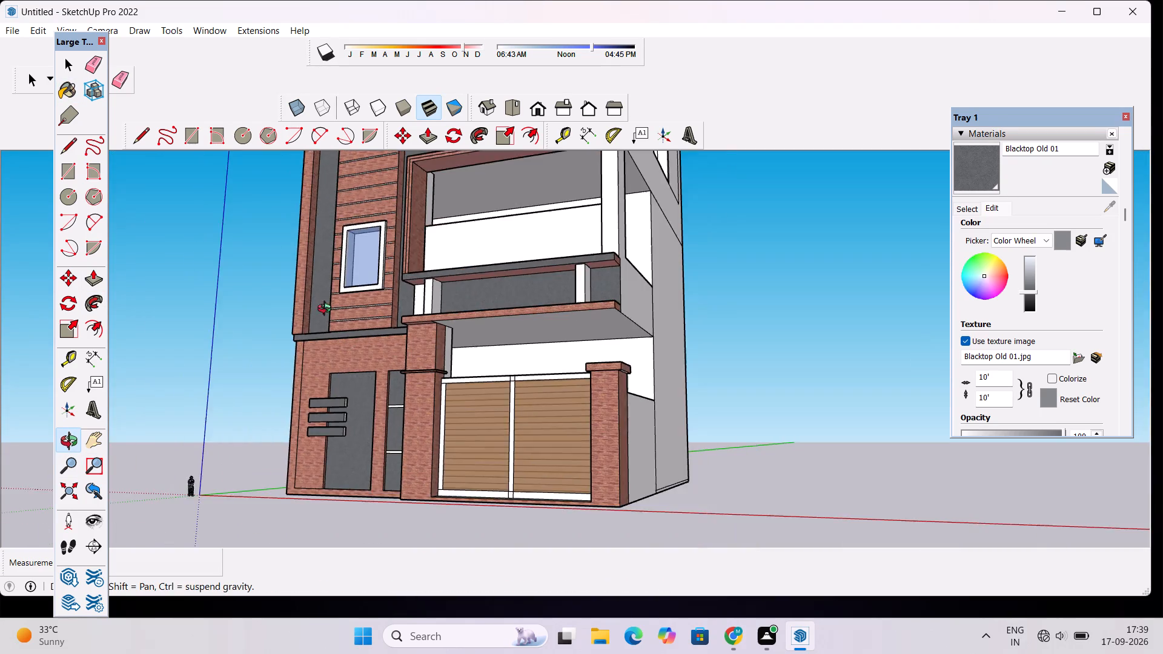
pyautogui.moveTo(355, 317); pyautogui.dragTo(452, 357)
pyautogui.scroll(-6, 452, 357)
pyautogui.moveTo(405, 353); pyautogui.dragTo(459, 375)
pyautogui.scroll(-4, 477, 315)
pyautogui.keyDown('shift'); pyautogui.moveTo(510, 257); pyautogui.dragTo(525, 355); pyautogui.keyUp('shift')
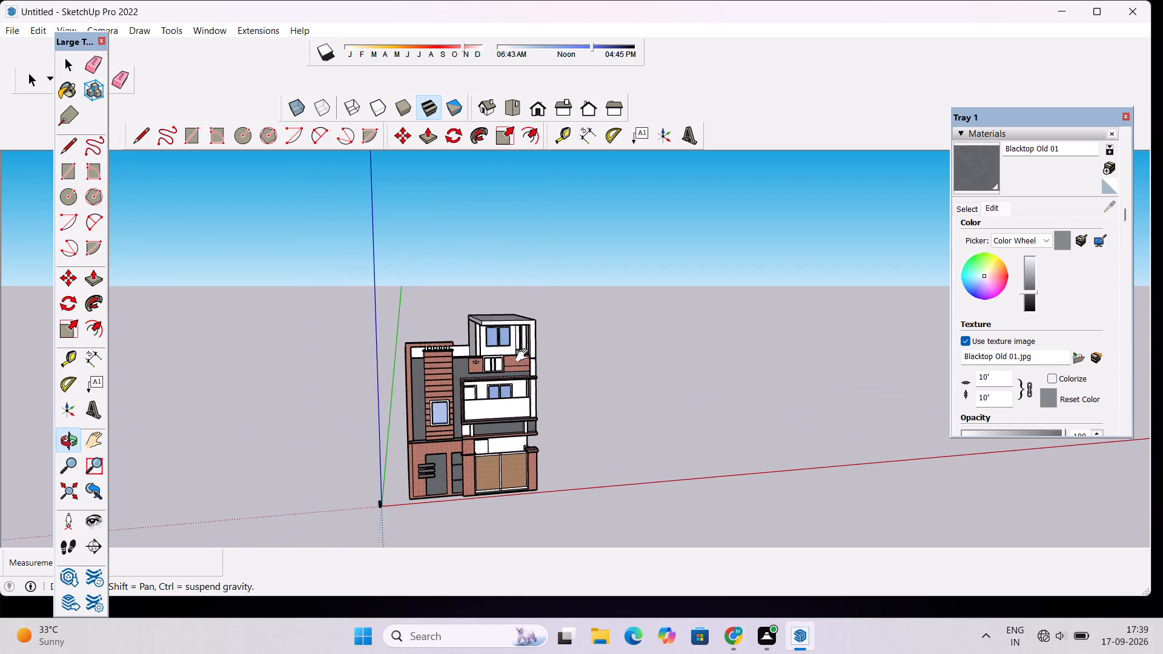
pyautogui.keyDown('shift'); pyautogui.moveTo(525, 355); pyautogui.dragTo(525, 357); pyautogui.keyUp('shift')
pyautogui.scroll(9, 503, 378)
pyautogui.moveTo(560, 385); pyautogui.dragTo(451, 406)
pyautogui.scroll(5, 466, 381)
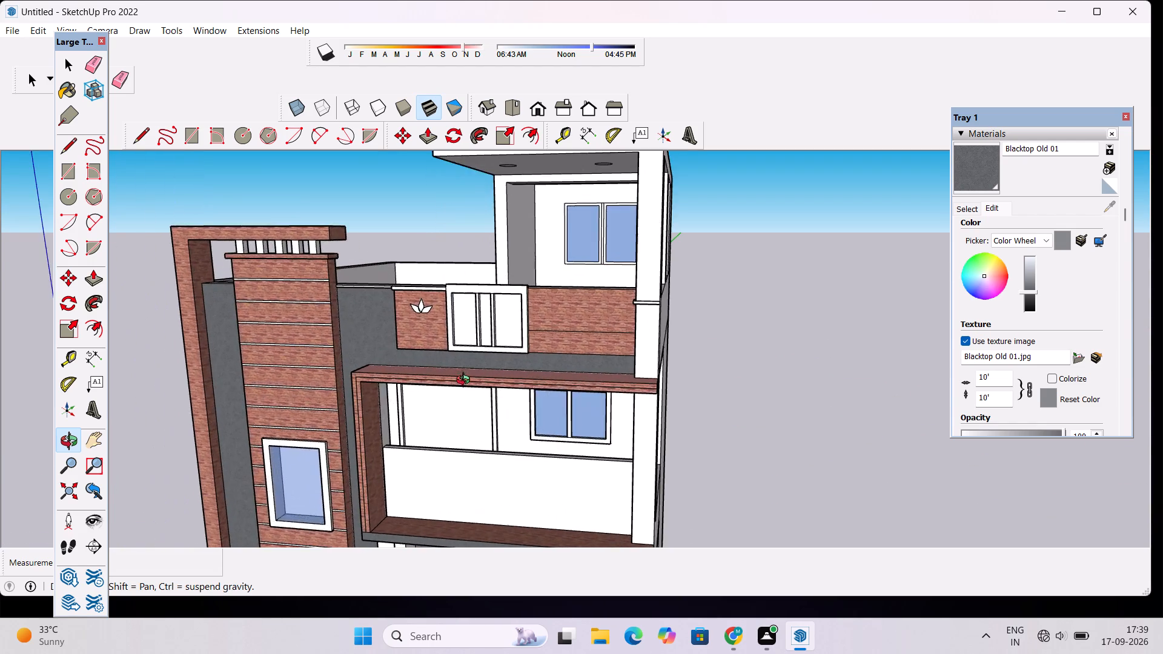
pyautogui.scroll(-5, 465, 374)
pyautogui.moveTo(689, 374); pyautogui.dragTo(506, 427)
pyautogui.scroll(4, 510, 387)
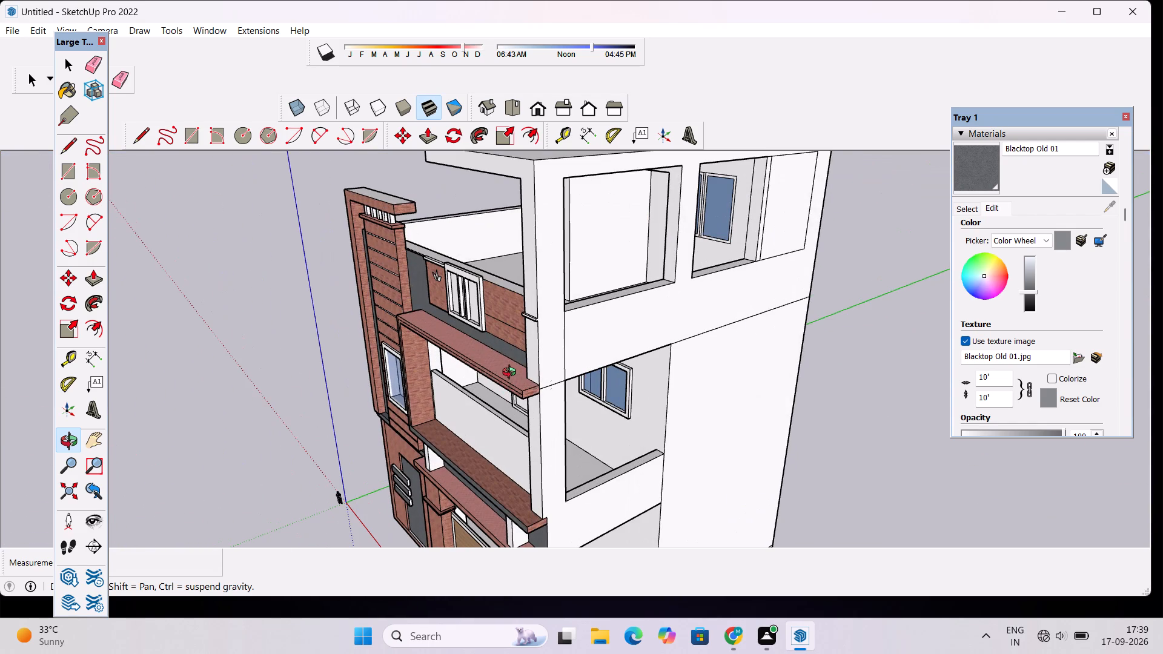
pyautogui.scroll(4, 512, 374)
pyautogui.scroll(-5, 512, 374)
pyautogui.moveTo(501, 355); pyautogui.dragTo(565, 366)
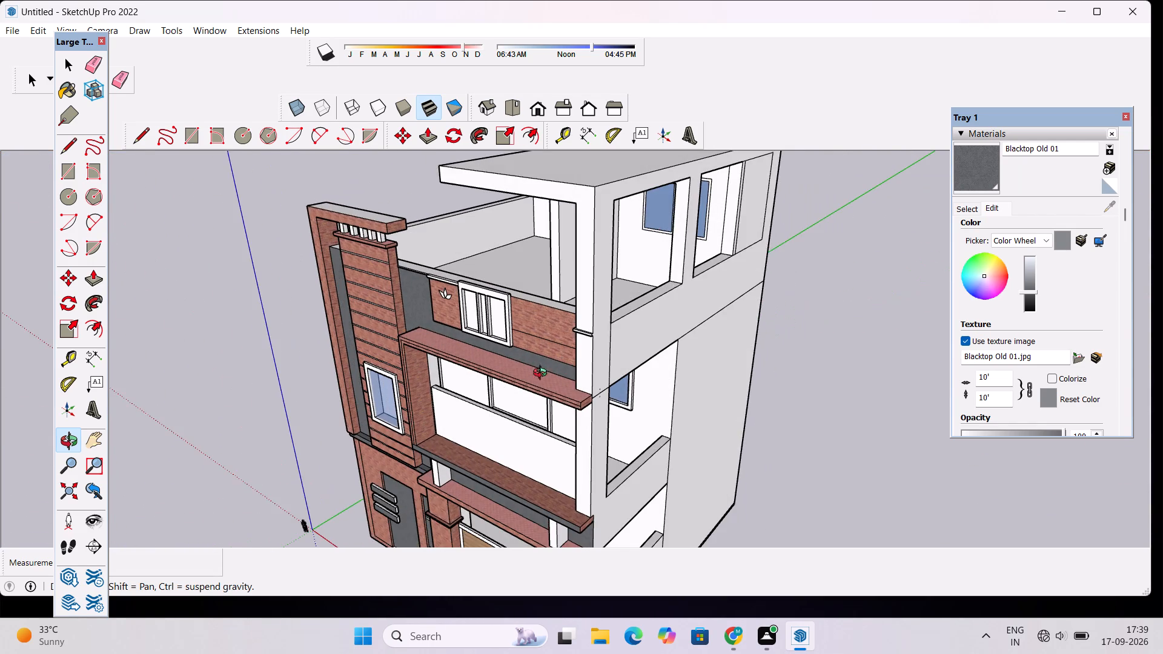
# Paint the three recessed panels inside the white frame on the terrace parapet with Blacktop Old 01.
pyautogui.scroll(2, 535, 375)
pyautogui.scroll(4, 456, 358)
pyautogui.moveTo(459, 348); pyautogui.dragTo(547, 331)
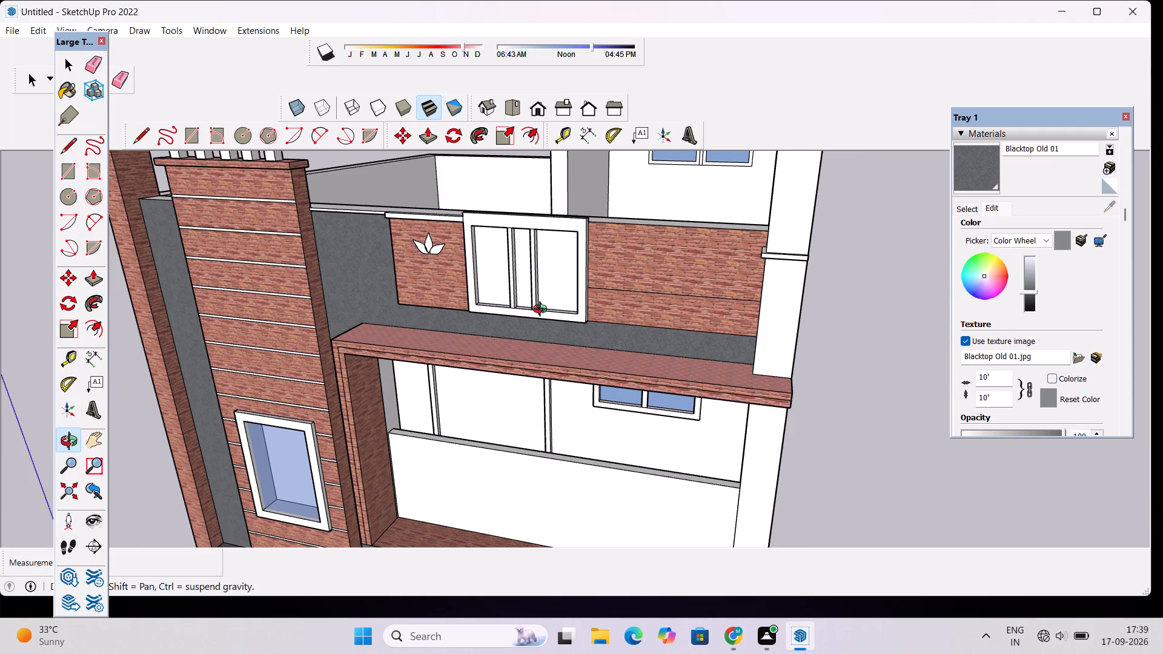
pyautogui.scroll(5, 543, 311)
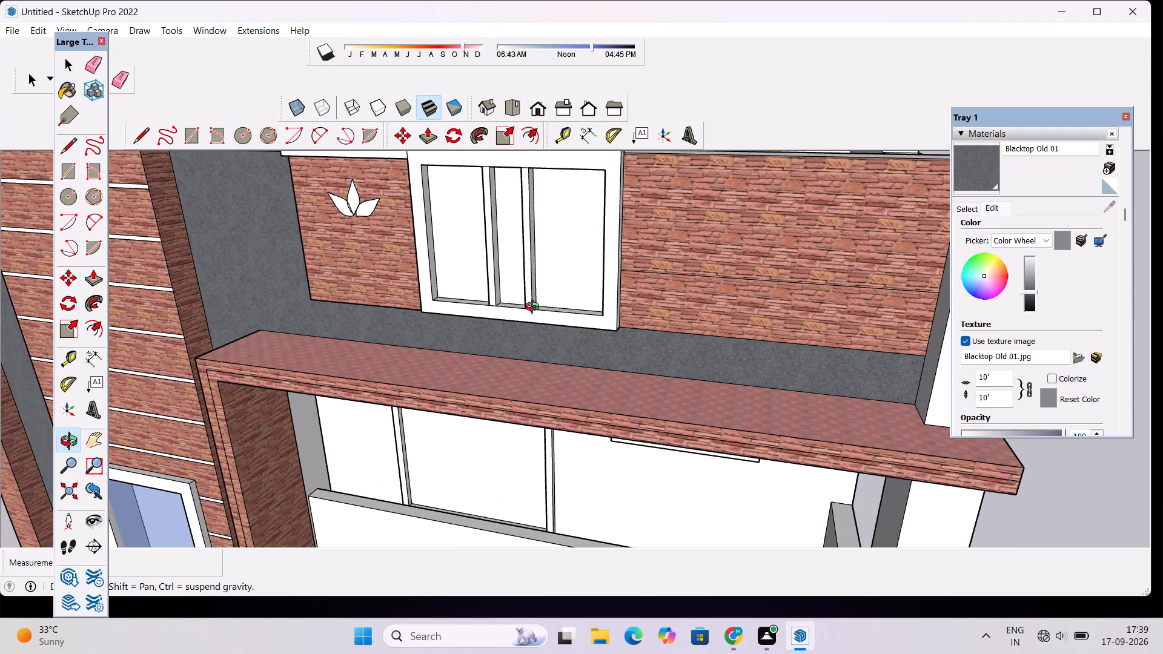
pyautogui.moveTo(512, 354); pyautogui.dragTo(548, 324)
pyautogui.moveTo(550, 360); pyautogui.dragTo(554, 431)
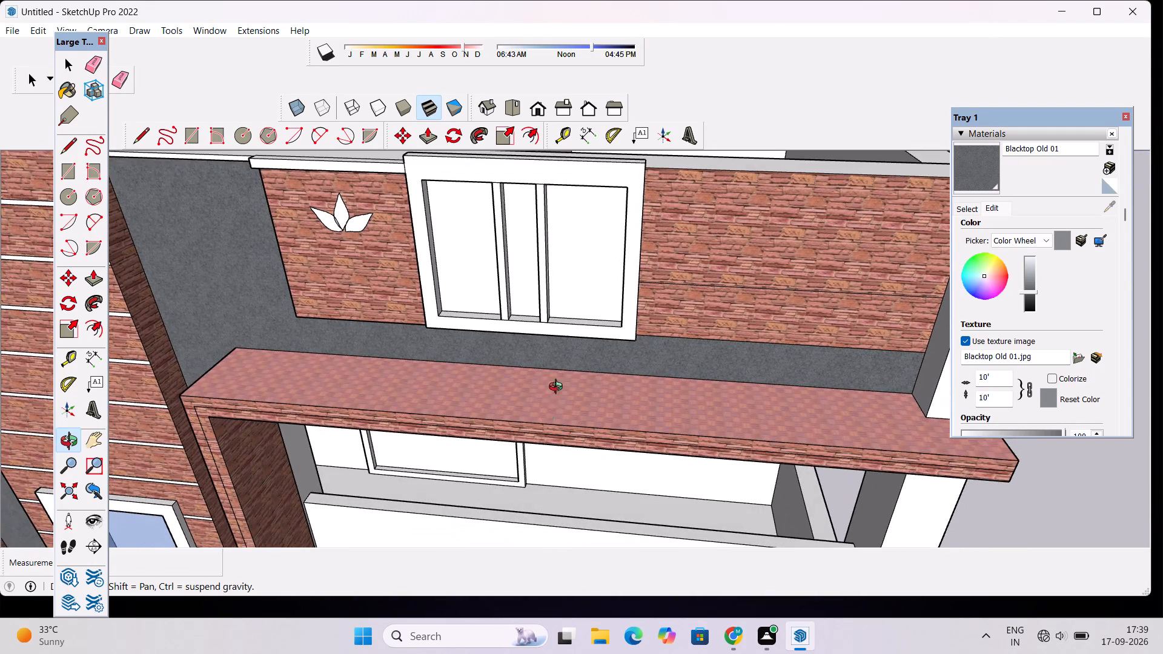
pyautogui.keyDown('shift'); pyautogui.moveTo(558, 388); pyautogui.dragTo(558, 424); pyautogui.keyUp('shift')
pyautogui.scroll(2, 558, 422)
pyautogui.moveTo(557, 421); pyautogui.dragTo(567, 415)
pyautogui.click(972, 174)
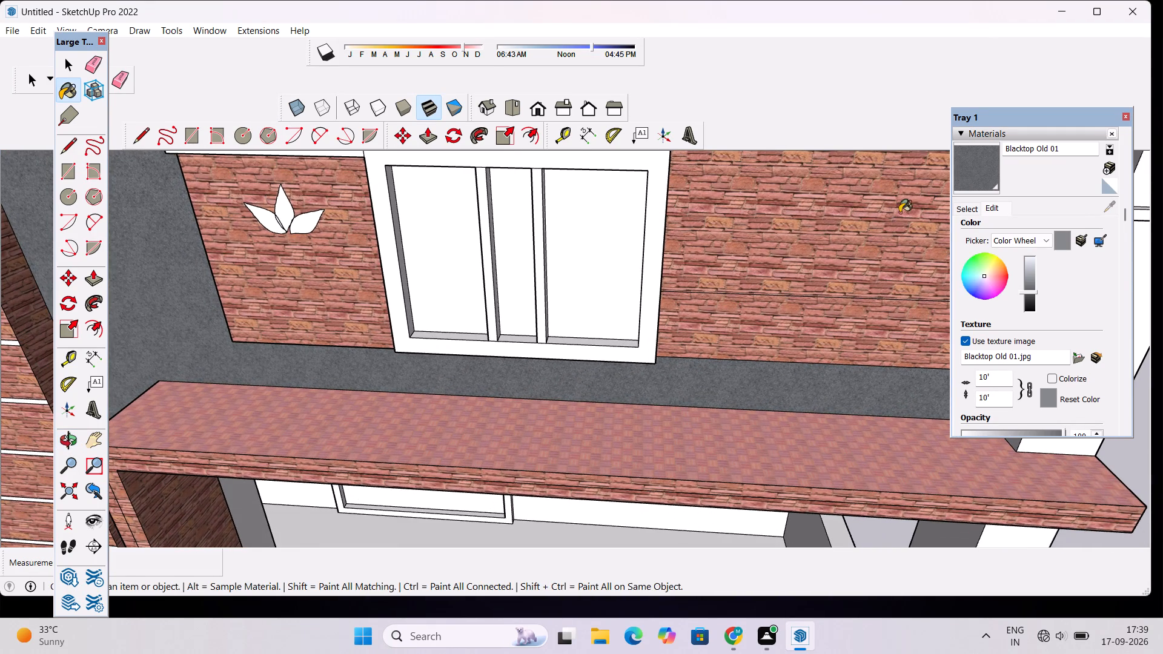
pyautogui.scroll(3, 598, 296)
pyautogui.click(601, 277)
pyautogui.click(429, 263)
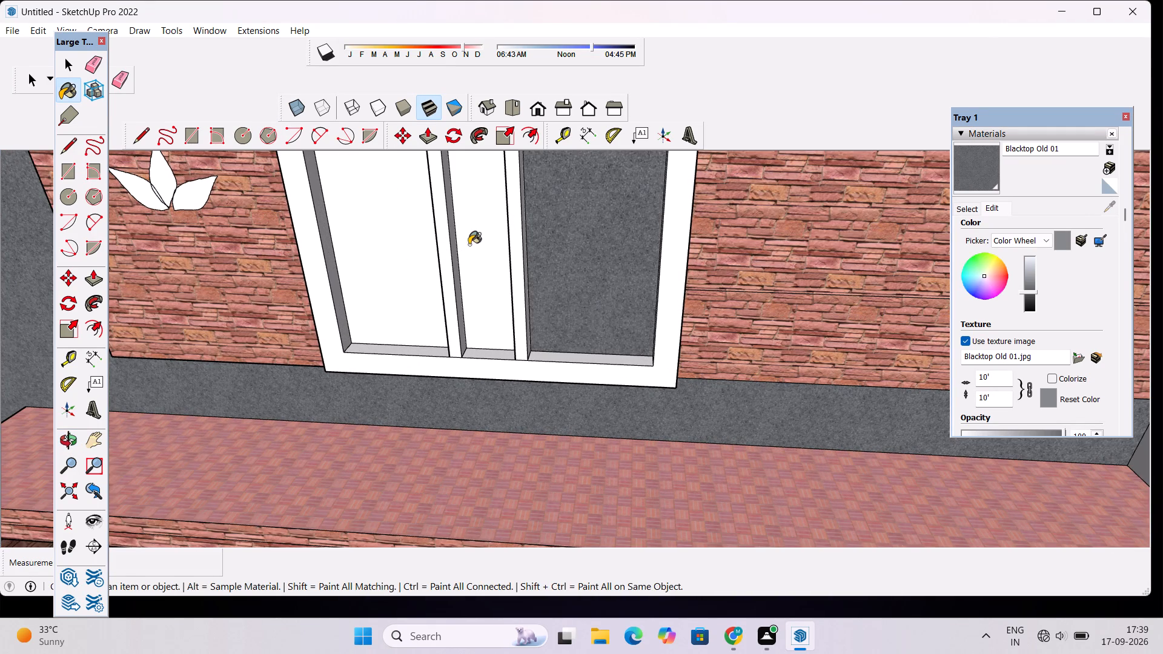
pyautogui.click(469, 245)
# Examine the painted parapet frame, ledges and full front elevation from above and from the front.
pyautogui.scroll(-8, 482, 284)
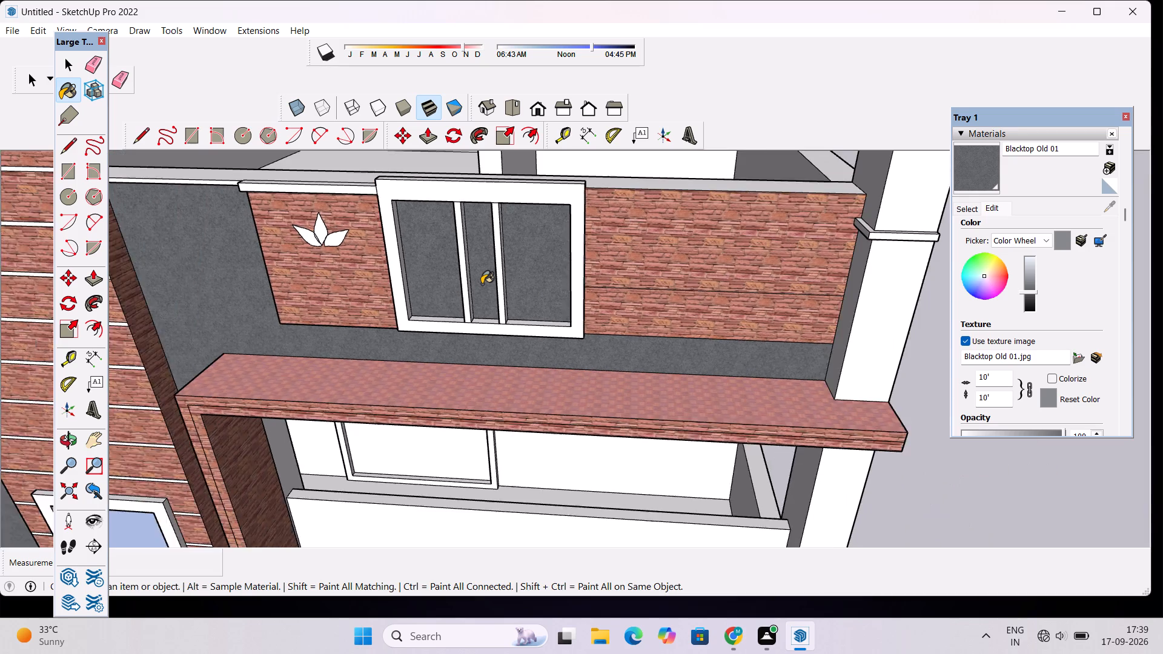
pyautogui.scroll(-3, 482, 284)
pyautogui.press('o')
pyautogui.moveTo(496, 347); pyautogui.dragTo(460, 351)
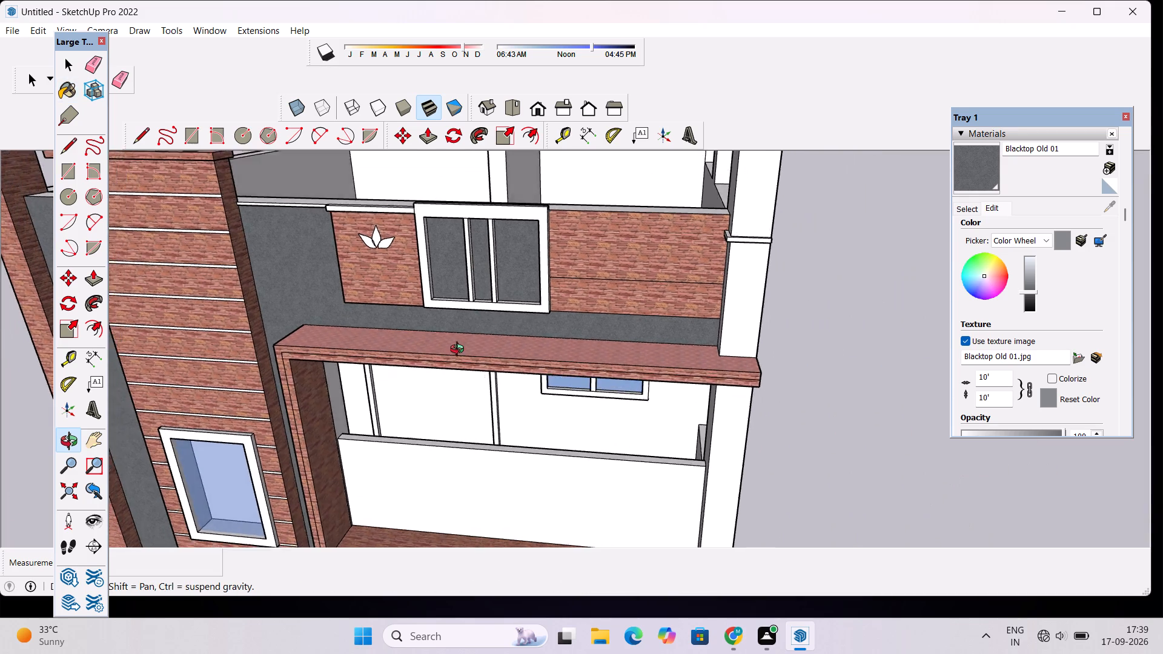
pyautogui.moveTo(460, 351); pyautogui.dragTo(480, 477)
pyautogui.scroll(-3, 454, 283)
pyautogui.scroll(3, 438, 312)
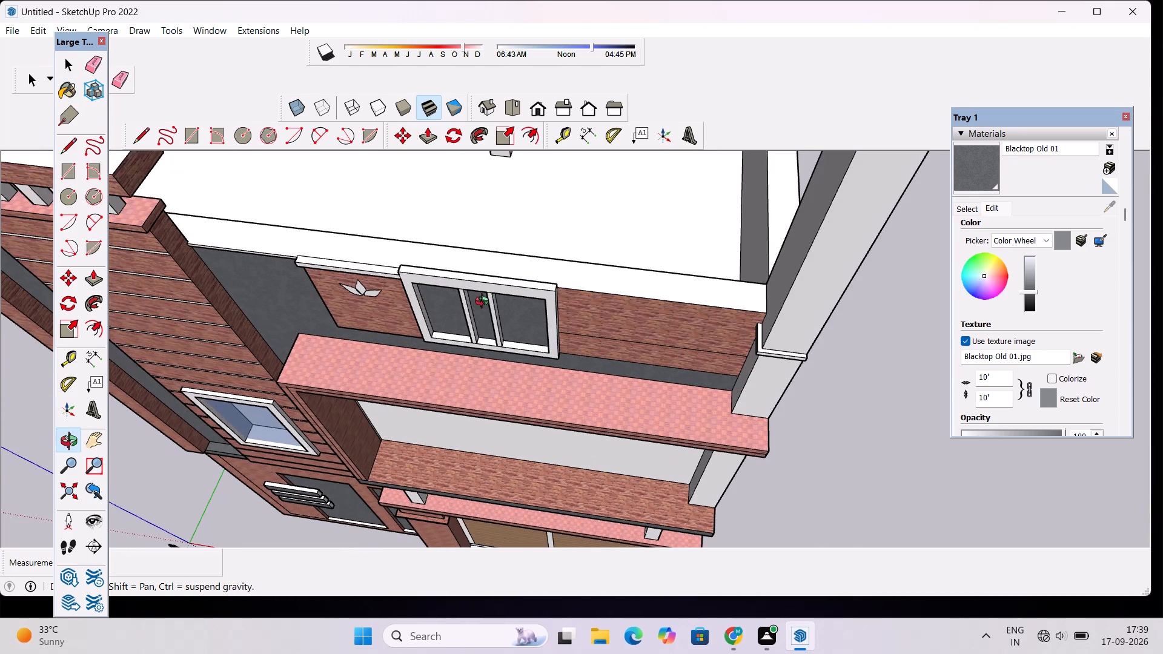
pyautogui.scroll(-6, 649, 314)
pyautogui.moveTo(646, 405); pyautogui.dragTo(646, 408)
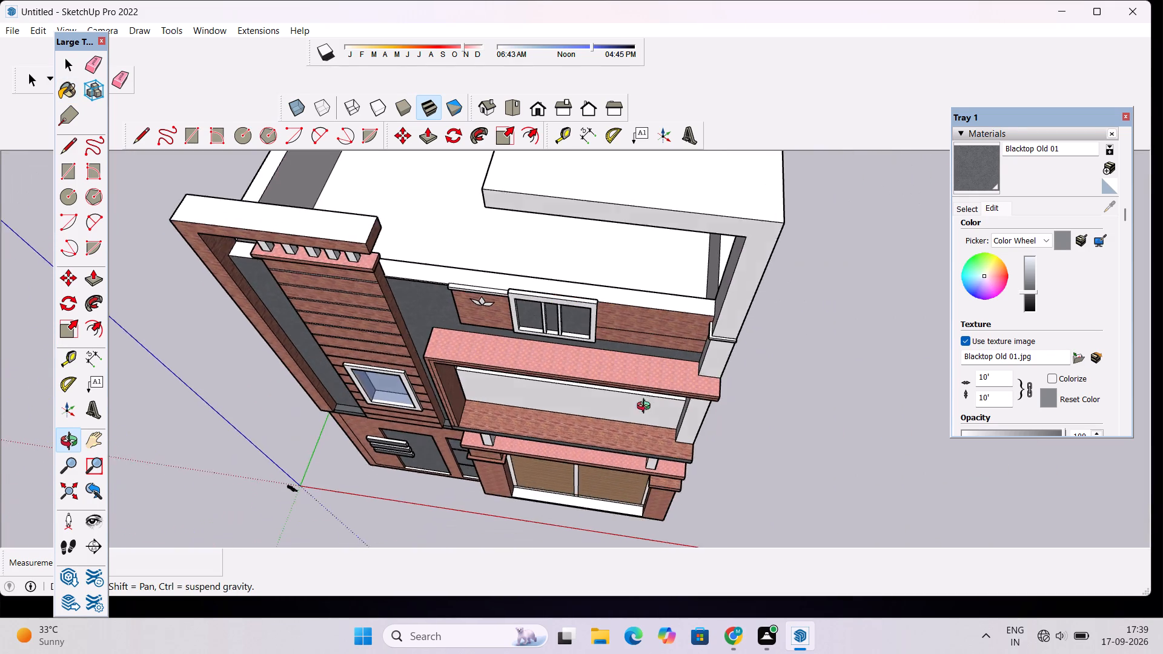
pyautogui.moveTo(646, 408); pyautogui.dragTo(665, 163)
pyautogui.scroll(-6, 642, 303)
pyautogui.moveTo(595, 352); pyautogui.dragTo(634, 360)
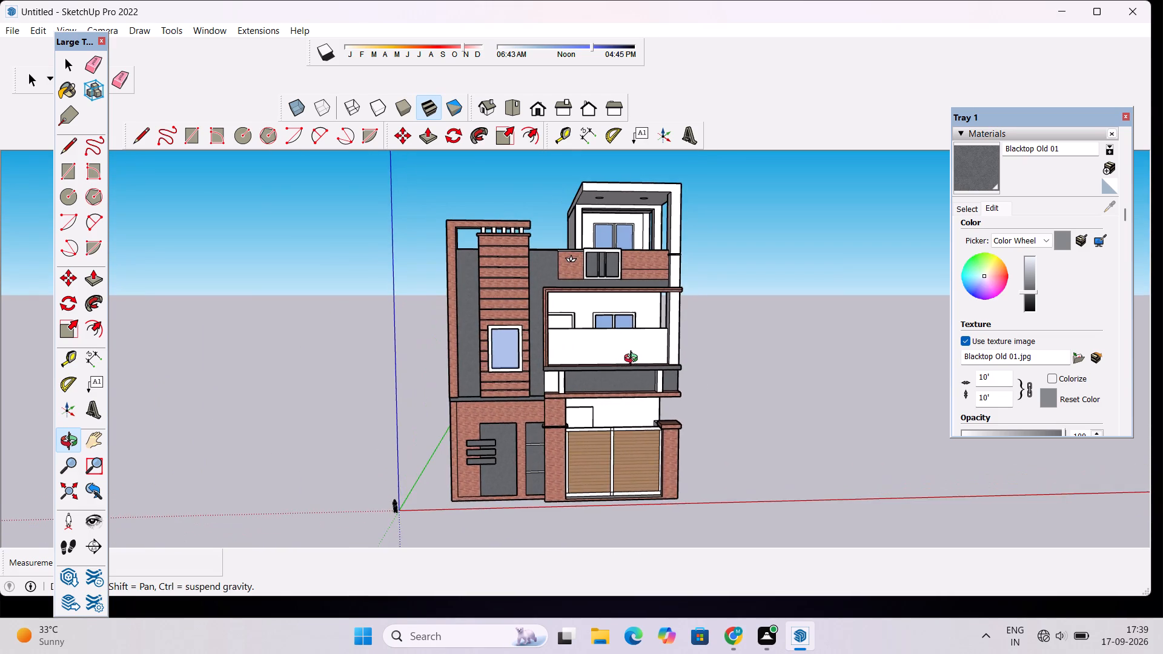
pyautogui.scroll(1, 632, 360)
pyautogui.keyDown('shift'); pyautogui.moveTo(632, 358); pyautogui.dragTo(549, 354); pyautogui.keyUp('shift')
pyautogui.scroll(3, 609, 339)
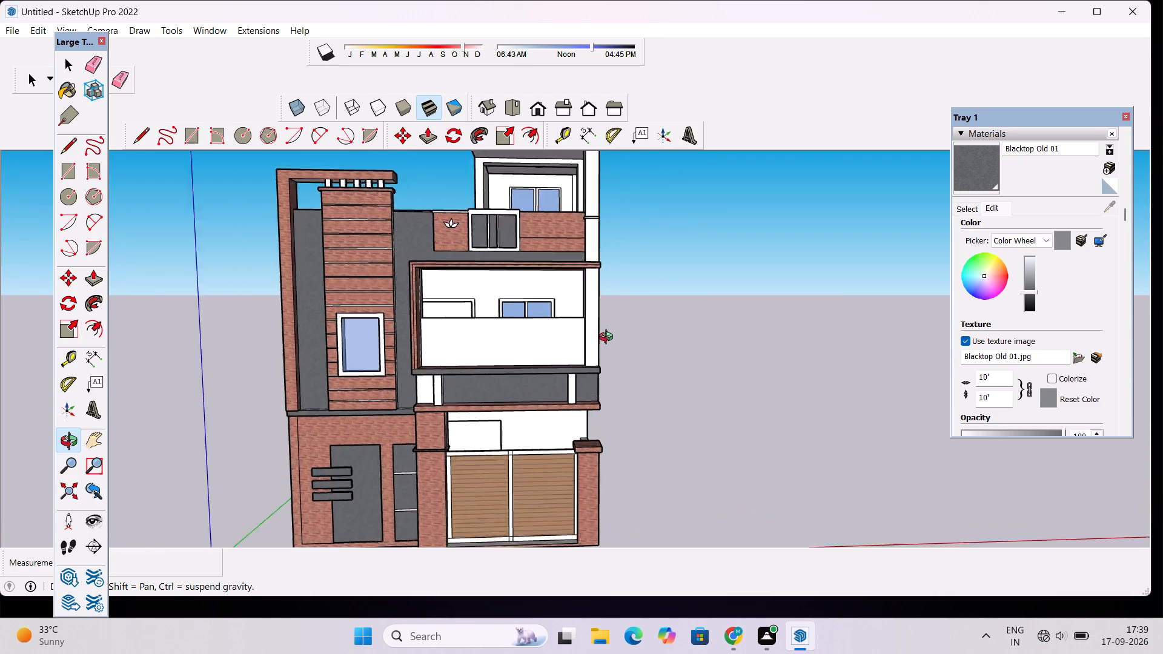
pyautogui.scroll(1, 609, 339)
pyautogui.scroll(-1, 635, 318)
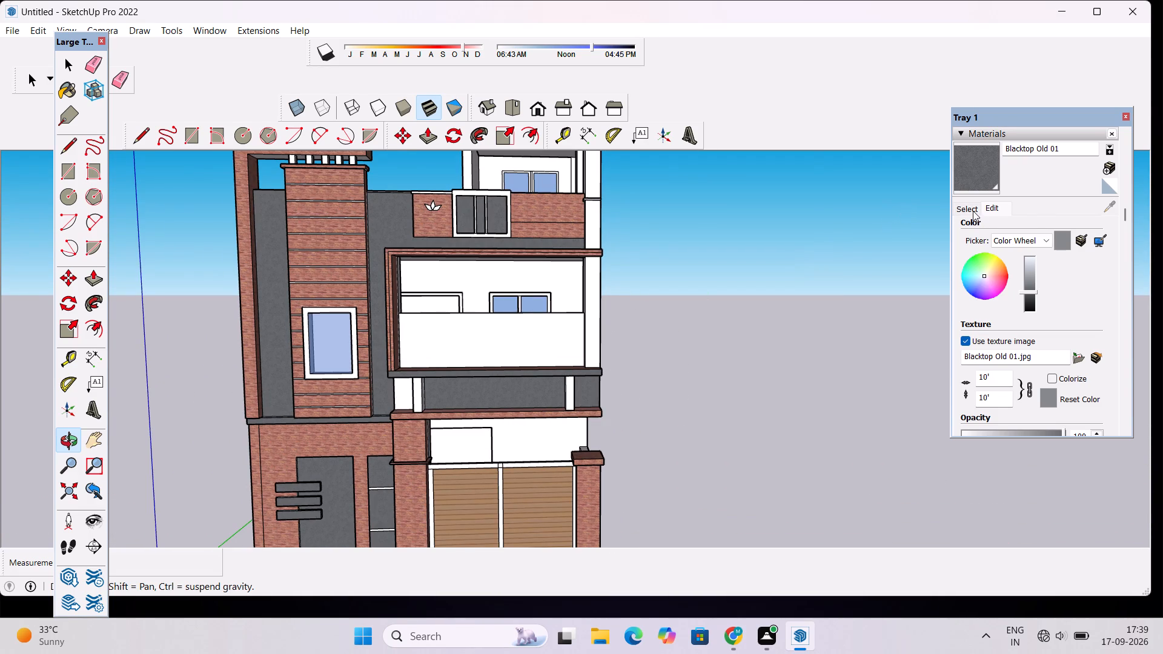
# Paint the corner column beside the terrace parapet and its projecting band with Stone Flagstone Ashlar from Brick, Cladding and Siding.
pyautogui.click(972, 210)
pyautogui.click(1089, 224)
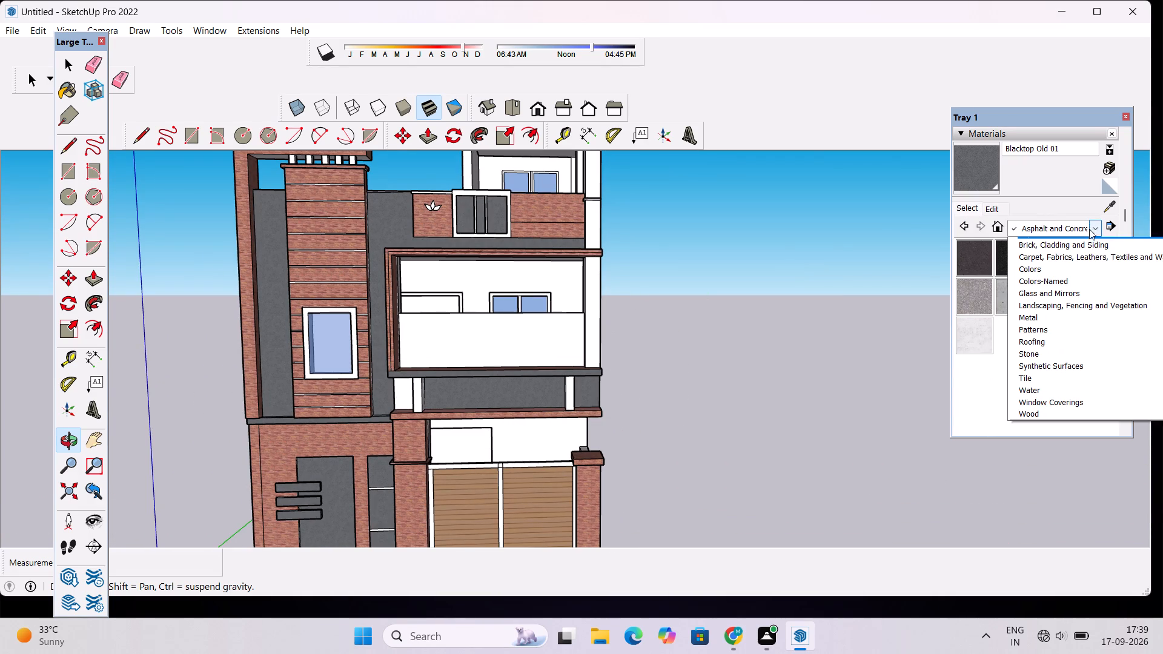
pyautogui.click(1070, 261)
pyautogui.scroll(-3, 1010, 309)
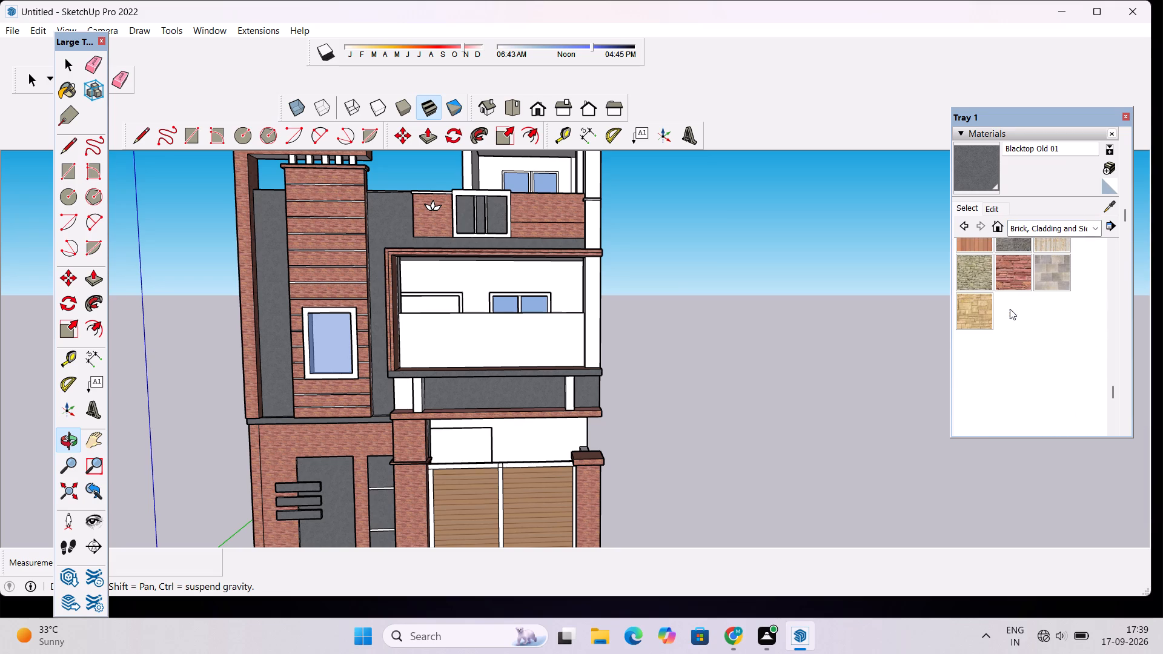
pyautogui.click(1011, 274)
pyautogui.scroll(13, 465, 198)
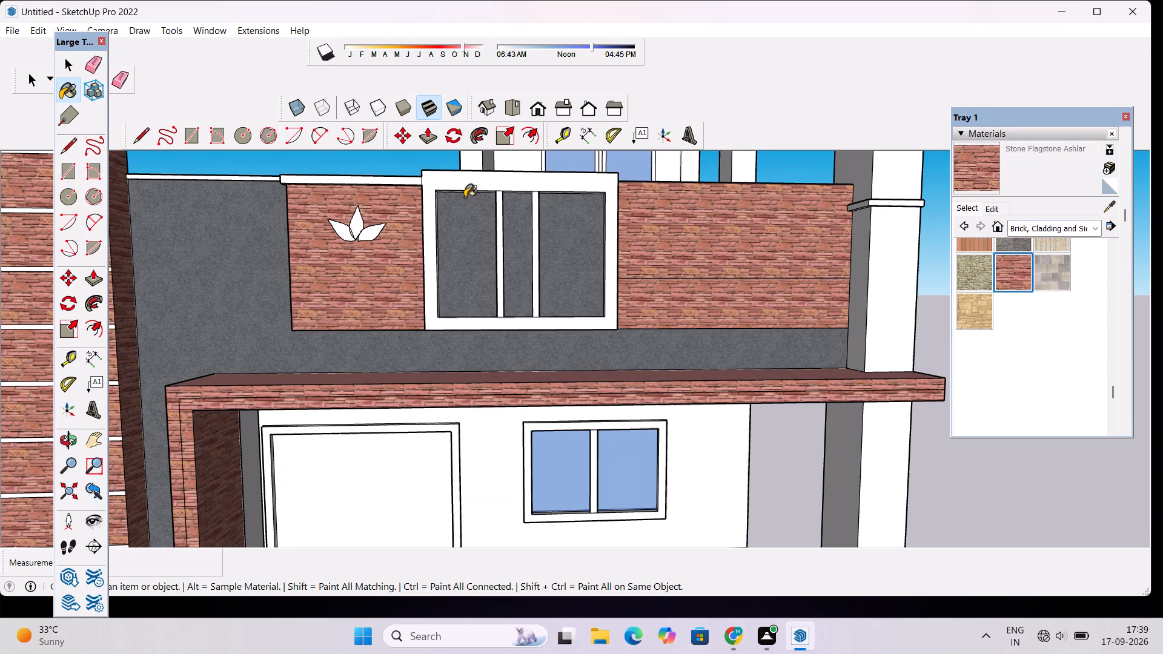
pyautogui.click(890, 259)
pyautogui.click(903, 254)
pyautogui.scroll(-4, 478, 249)
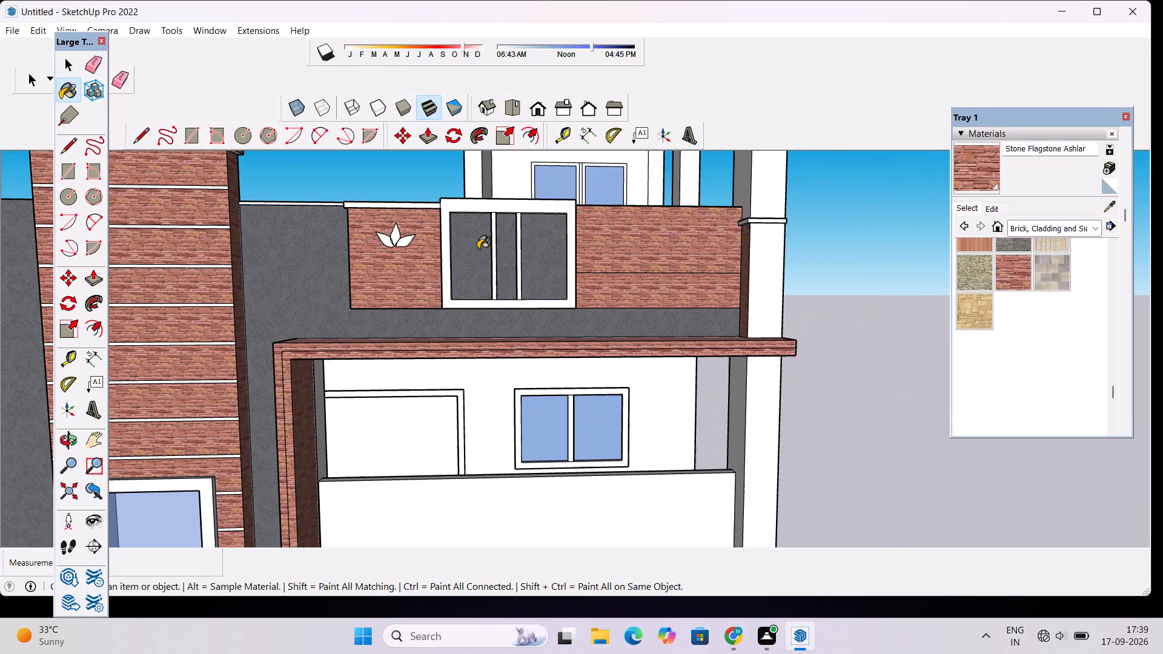
pyautogui.scroll(-1, 478, 249)
pyautogui.click(760, 247)
pyautogui.click(766, 220)
pyautogui.scroll(4, 767, 216)
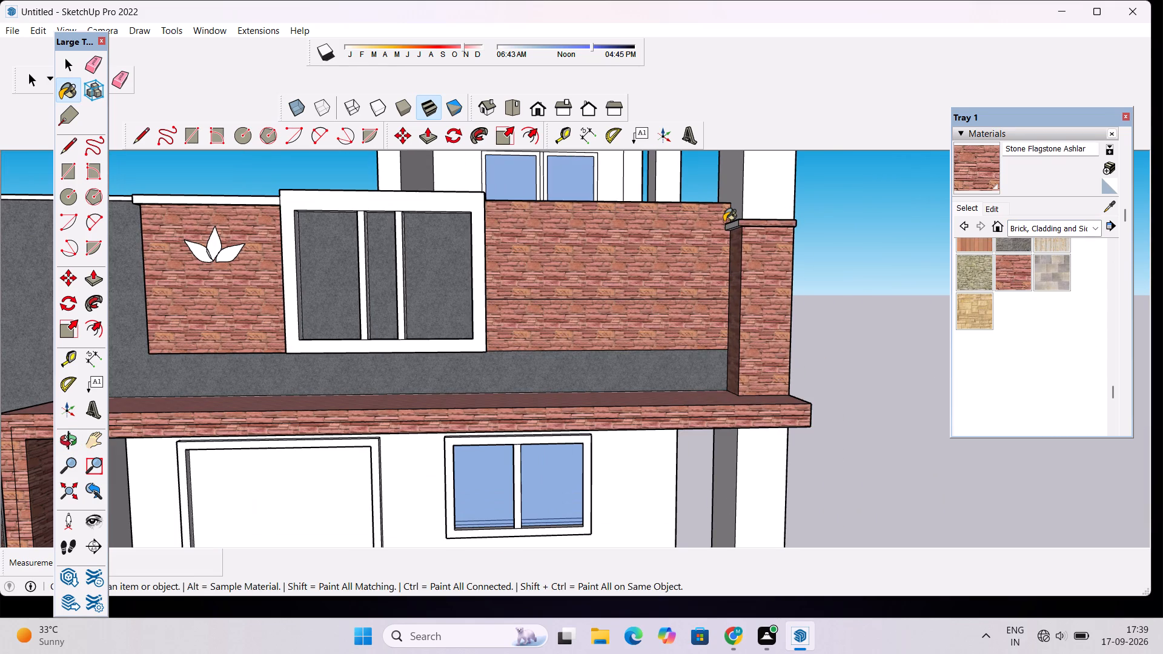
pyautogui.click(732, 223)
# Paint the top canopy's front face and the upper corner column, including its inner side, with Stone Flagstone Ashlar.
pyautogui.scroll(-12, 614, 293)
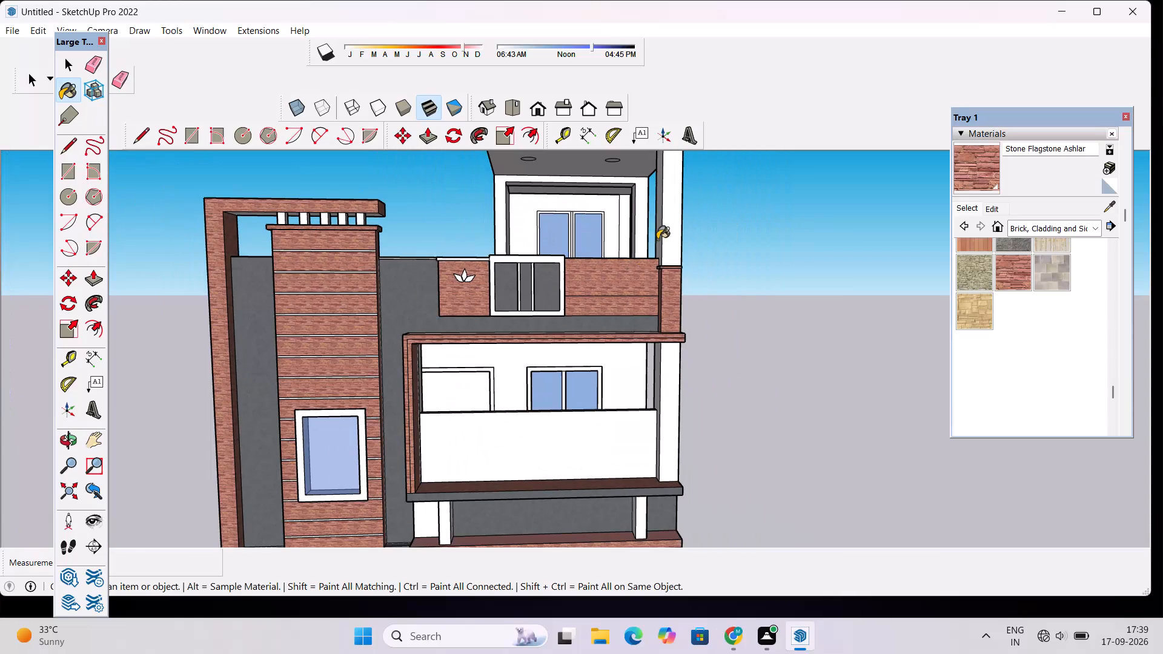
pyautogui.scroll(2, 678, 362)
pyautogui.click(652, 219)
pyautogui.scroll(-8, 625, 345)
pyautogui.scroll(9, 601, 268)
pyautogui.click(720, 231)
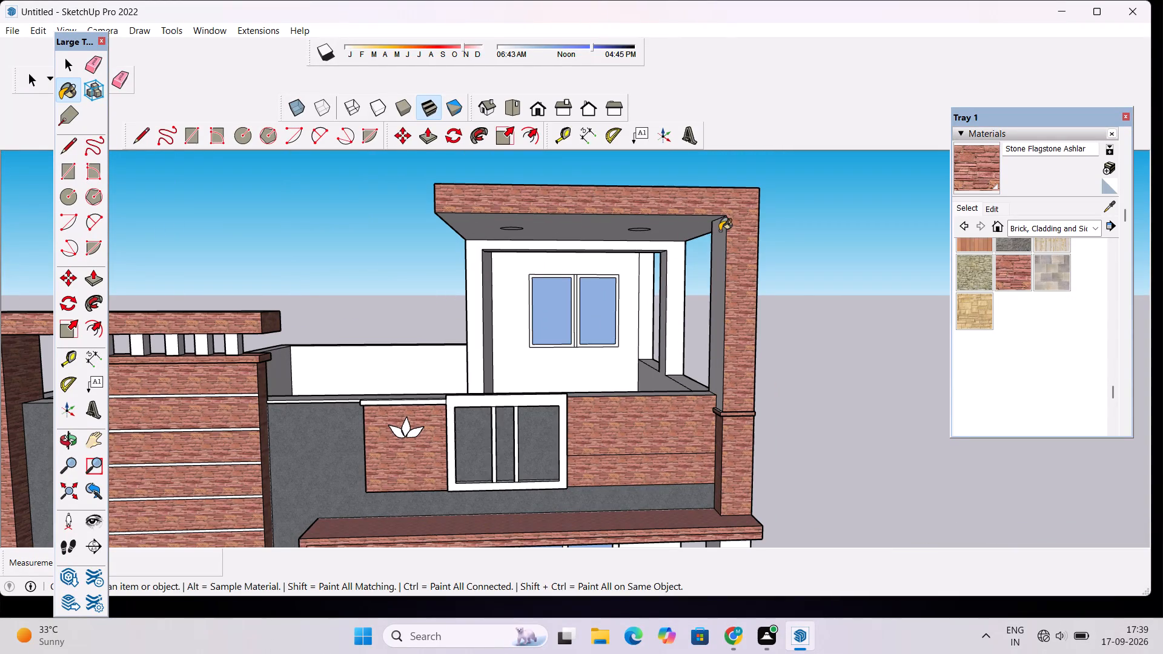
# Paint the white frame around the terrace room's front opening with Stone Flagstone Ashlar.
pyautogui.click(478, 294)
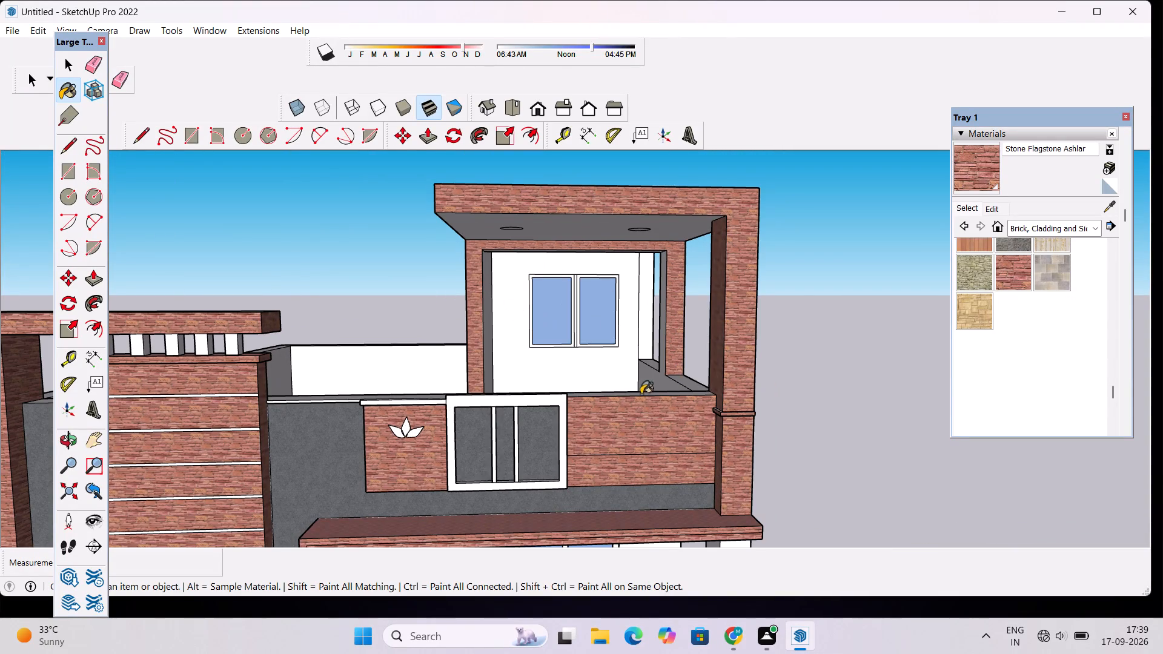
# Paint the terrace side parapet's inner face and the tops of the side and front parapets with Stone Flagstone Ashlar.
pyautogui.click(664, 379)
pyautogui.click(677, 381)
pyautogui.scroll(5, 644, 362)
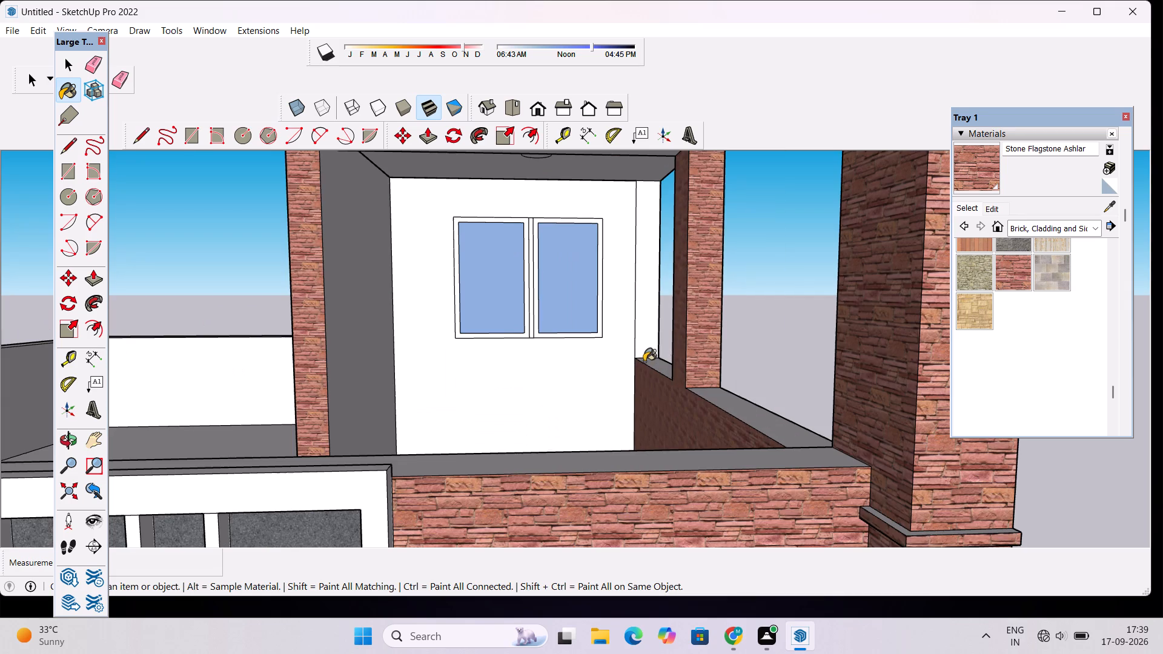
pyautogui.click(661, 366)
pyautogui.click(729, 415)
pyautogui.click(735, 405)
pyautogui.click(629, 461)
pyautogui.scroll(-4, 603, 421)
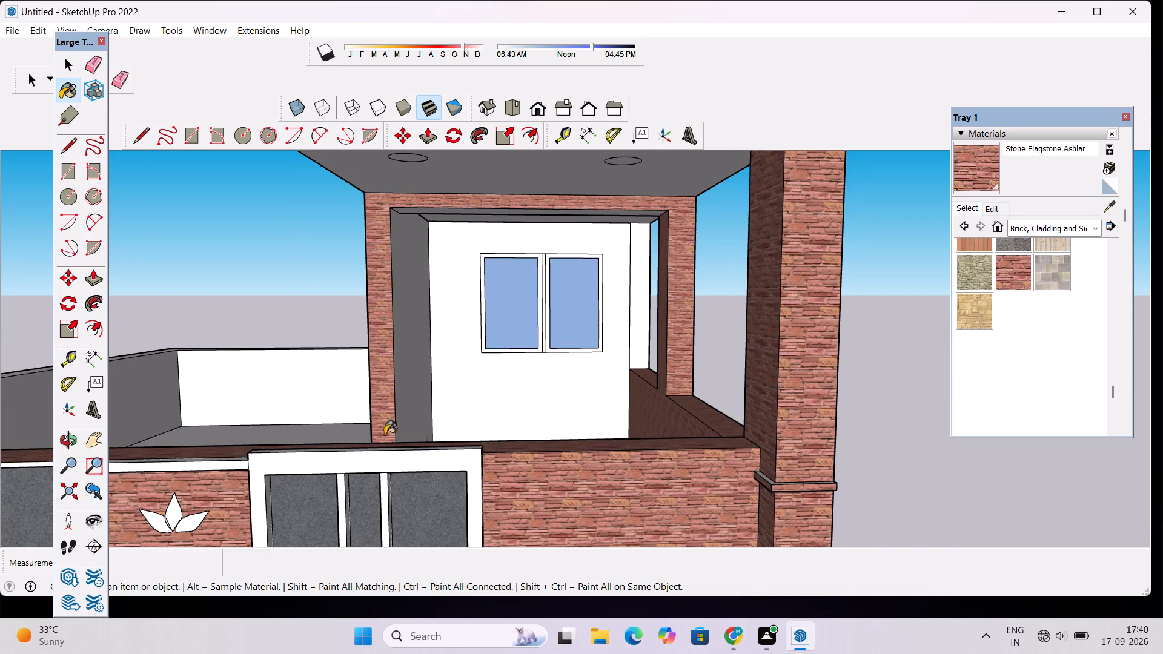
pyautogui.scroll(6, 259, 433)
pyautogui.click(240, 490)
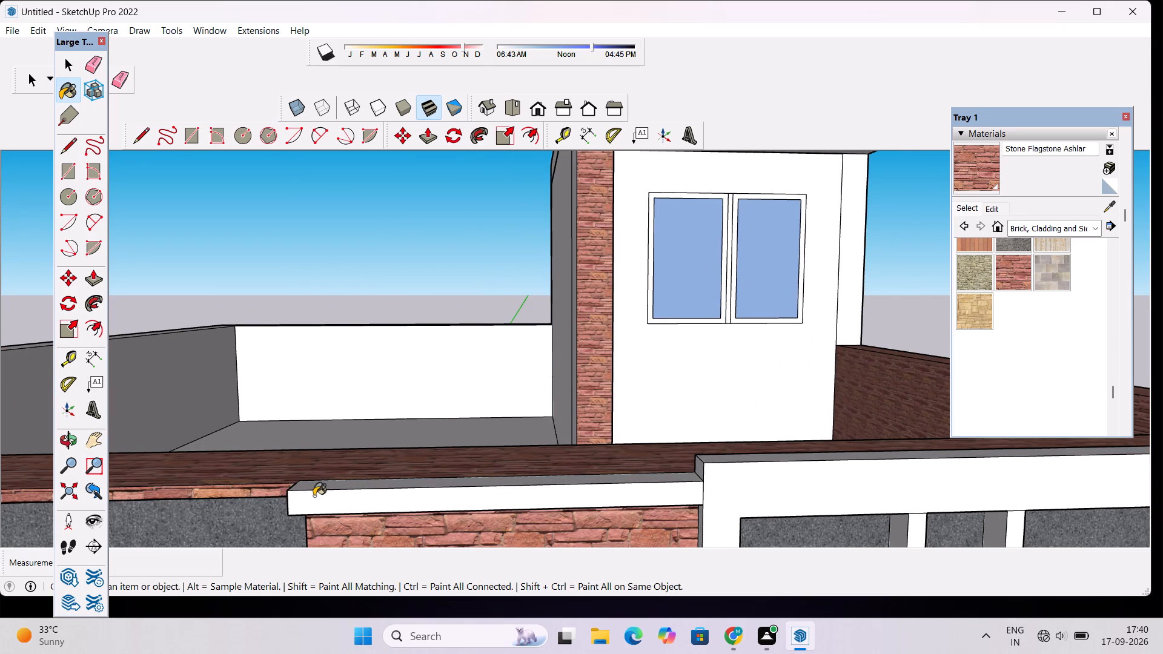
# Paint the front and top of the white ledge above the lotus panel with Stone Flagstone Ashlar.
pyautogui.click(314, 496)
pyautogui.click(322, 483)
pyautogui.scroll(-9, 266, 405)
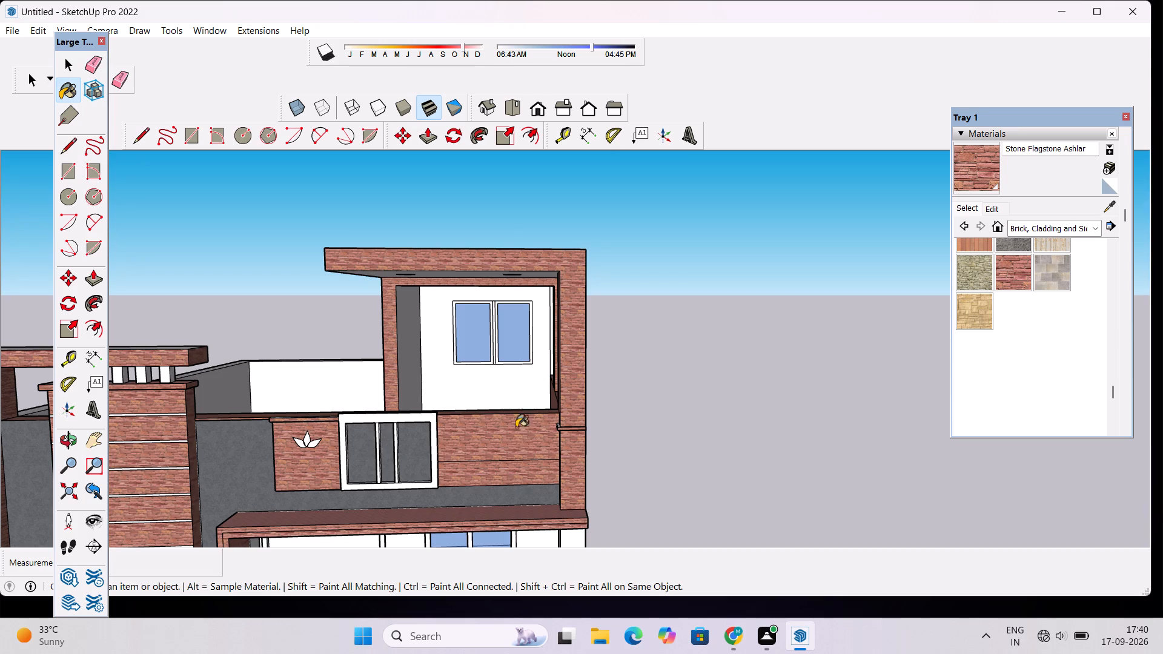
# Paint the top of the overhanging beam above the small white posts with Stone Flagstone Ashlar.
pyautogui.scroll(-5, 500, 392)
pyautogui.scroll(14, 290, 337)
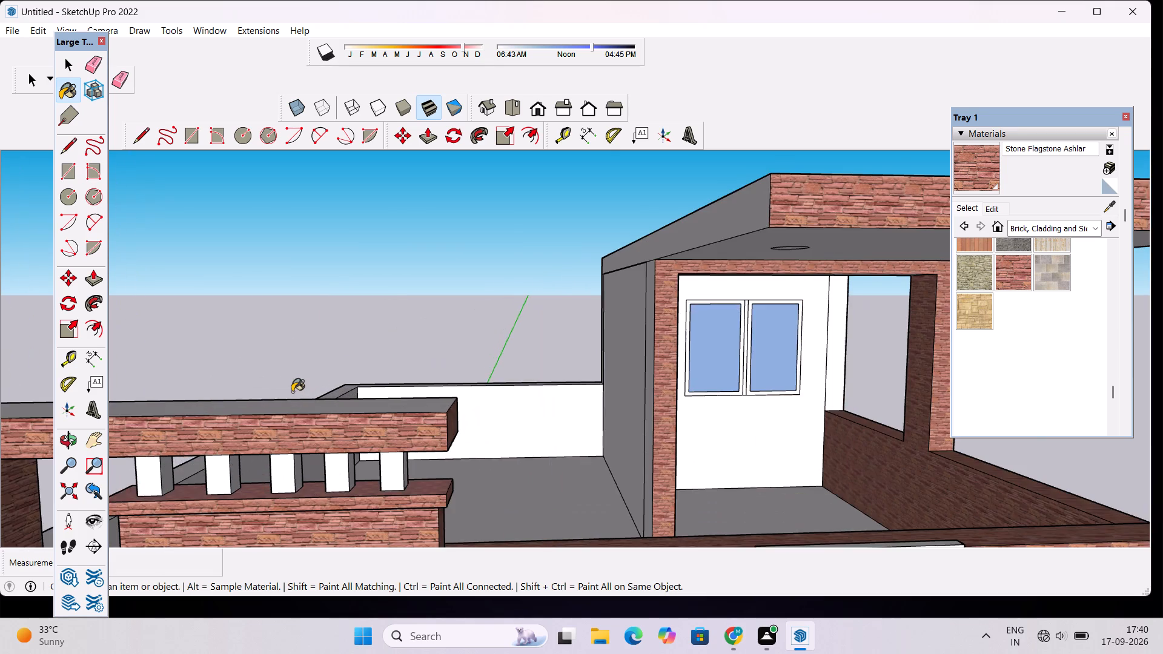
pyautogui.click(296, 408)
# Paint the front of the corner column beside the middle-floor balcony with Stone Flagstone Ashlar.
pyautogui.scroll(-5, 221, 362)
pyautogui.scroll(9, 688, 503)
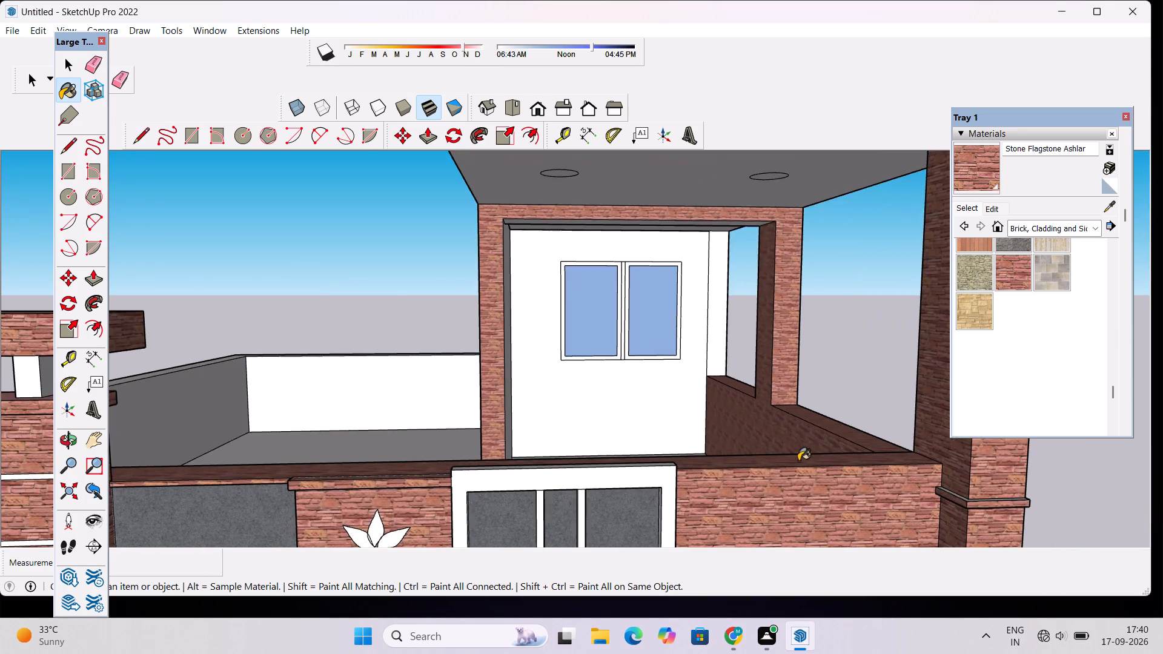
pyautogui.scroll(4, 798, 461)
pyautogui.scroll(2, 583, 490)
pyautogui.scroll(-10, 459, 388)
pyautogui.scroll(5, 500, 452)
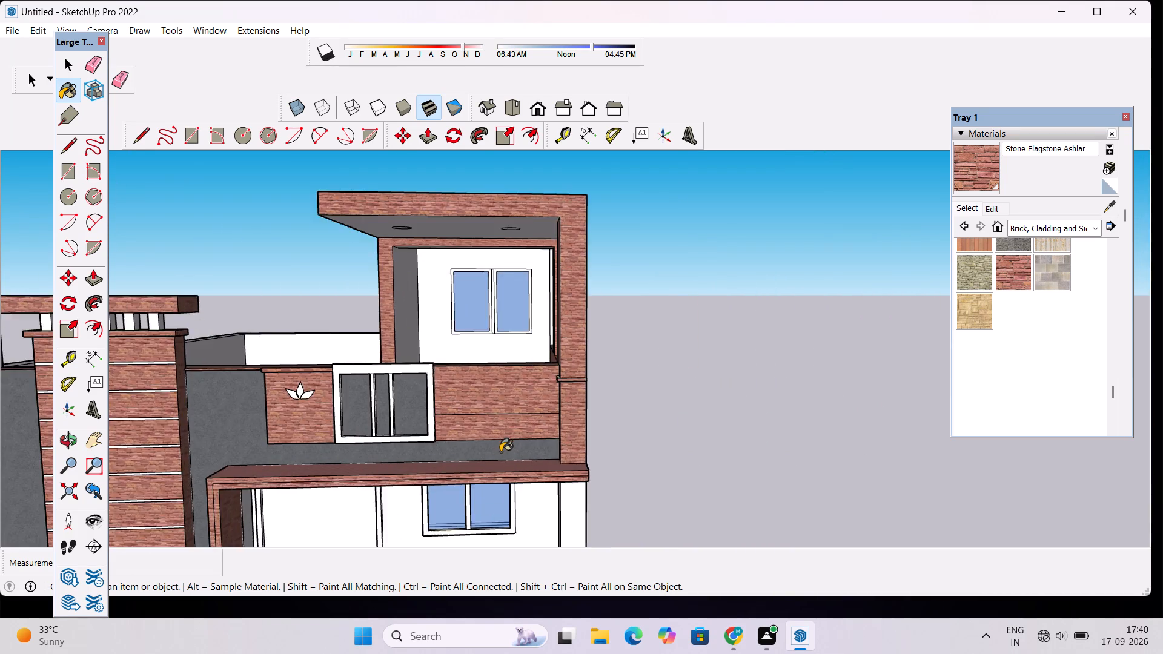
pyautogui.scroll(5, 500, 452)
pyautogui.click(502, 471)
pyautogui.scroll(-17, 513, 456)
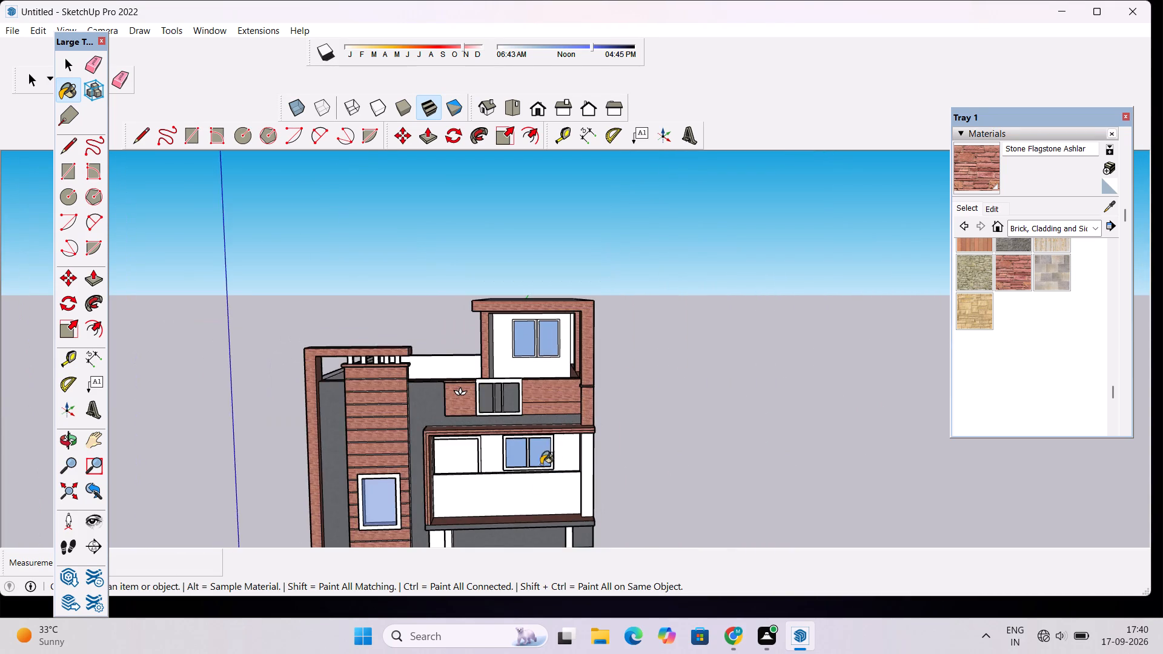
pyautogui.scroll(9, 563, 507)
pyautogui.click(608, 431)
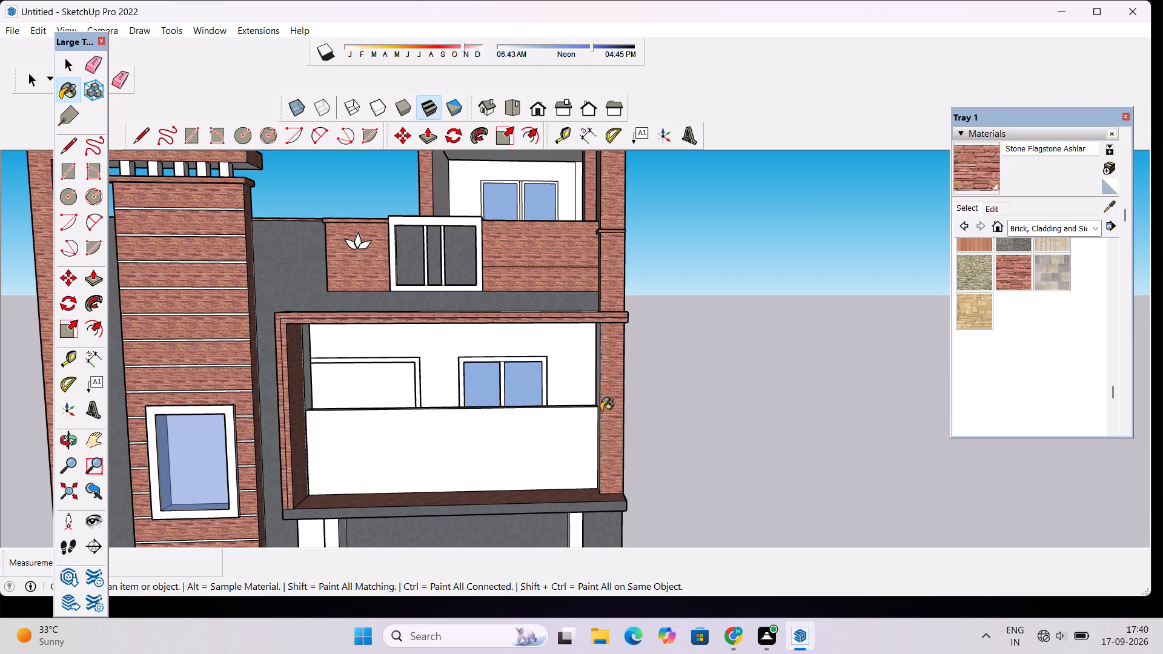
# Separate the corner column's side from the middle-floor balcony wall with a vertical line and paint it with Stone Flagstone Ashlar.
pyautogui.press('o')
pyautogui.moveTo(681, 436); pyautogui.dragTo(291, 457)
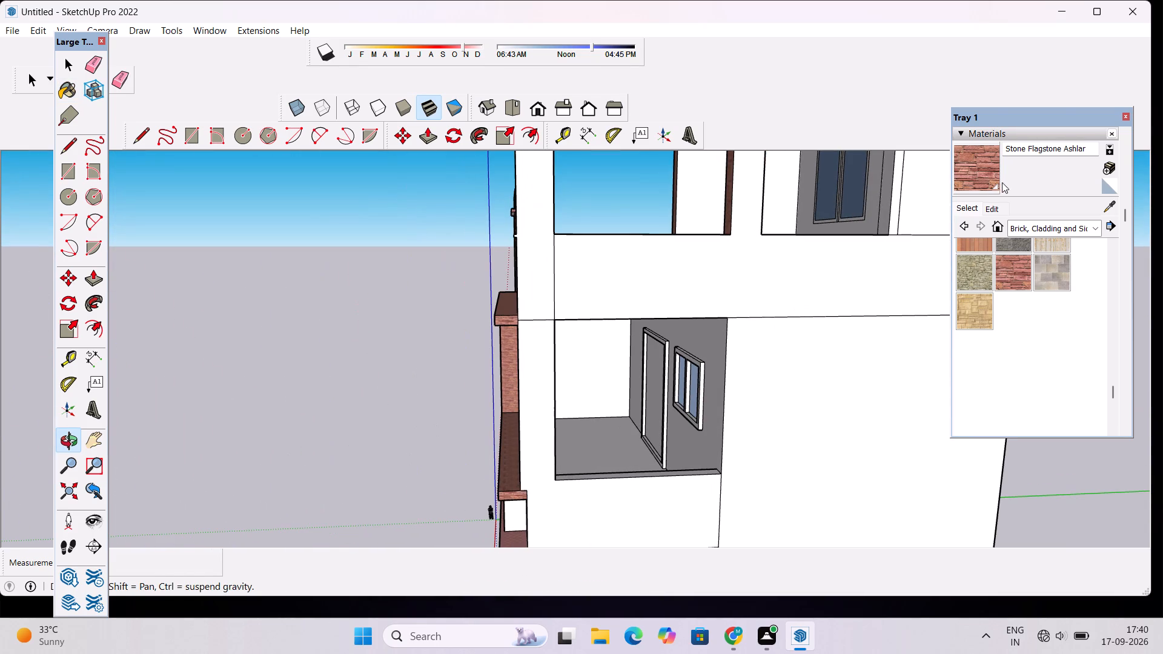
pyautogui.click(965, 168)
pyautogui.scroll(-5, 587, 378)
pyautogui.scroll(2, 612, 496)
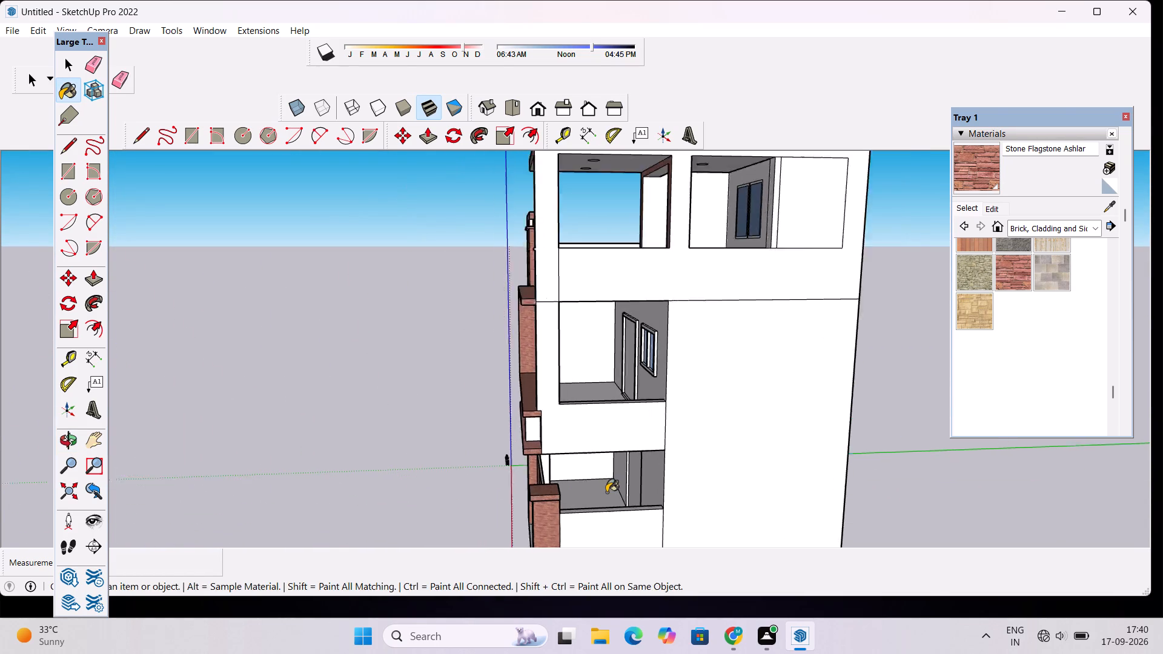
pyautogui.scroll(1, 606, 492)
pyautogui.press('l')
pyautogui.scroll(4, 548, 448)
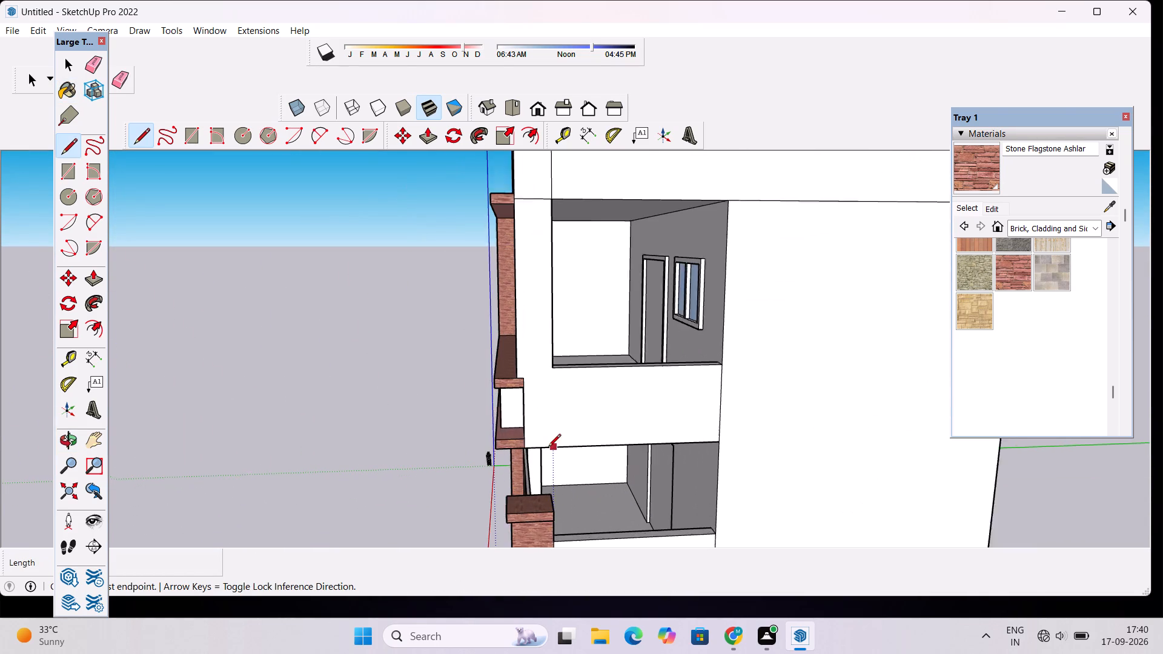
pyautogui.click(553, 361)
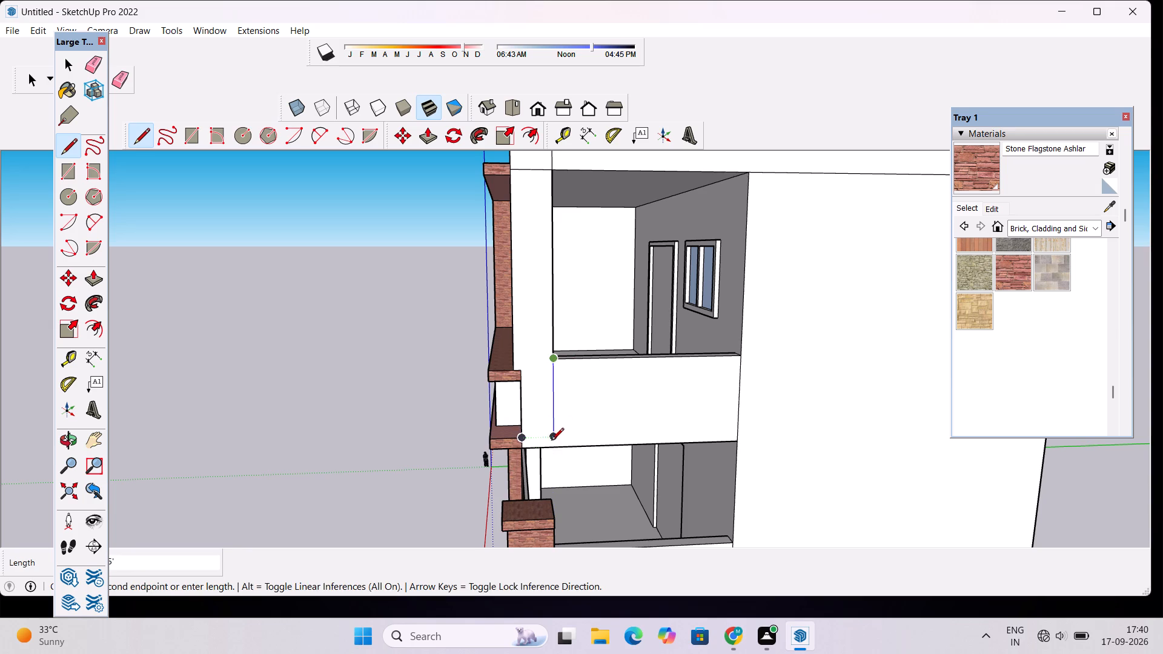
pyautogui.click(551, 450)
pyautogui.press('space')
pyautogui.click(972, 154)
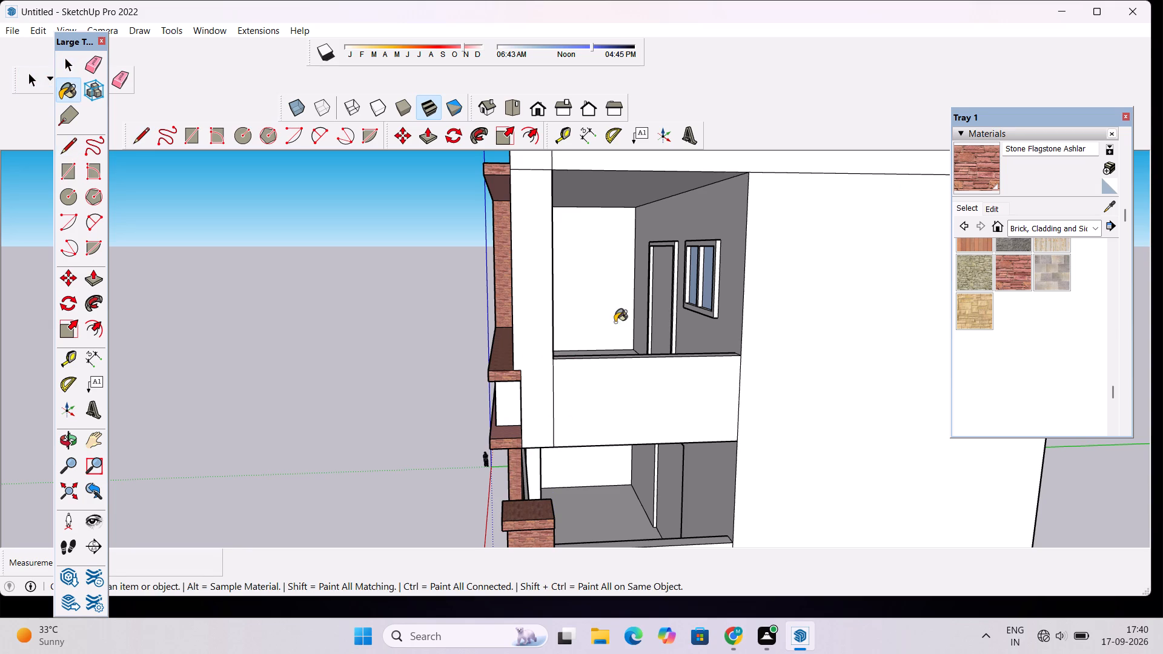
pyautogui.click(531, 358)
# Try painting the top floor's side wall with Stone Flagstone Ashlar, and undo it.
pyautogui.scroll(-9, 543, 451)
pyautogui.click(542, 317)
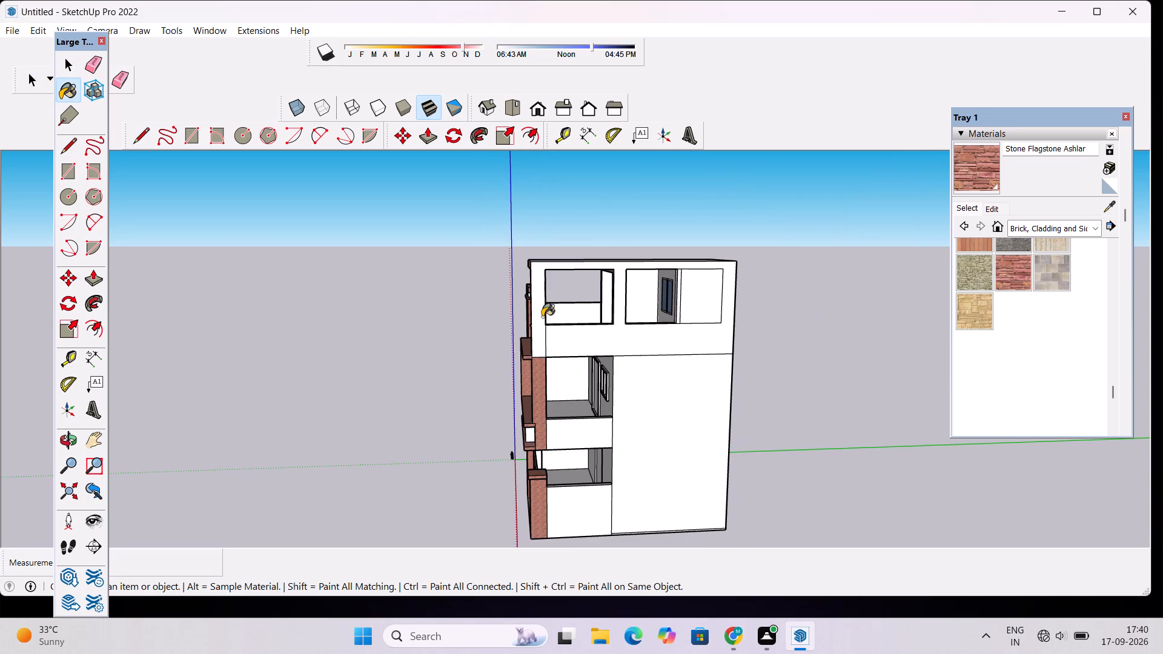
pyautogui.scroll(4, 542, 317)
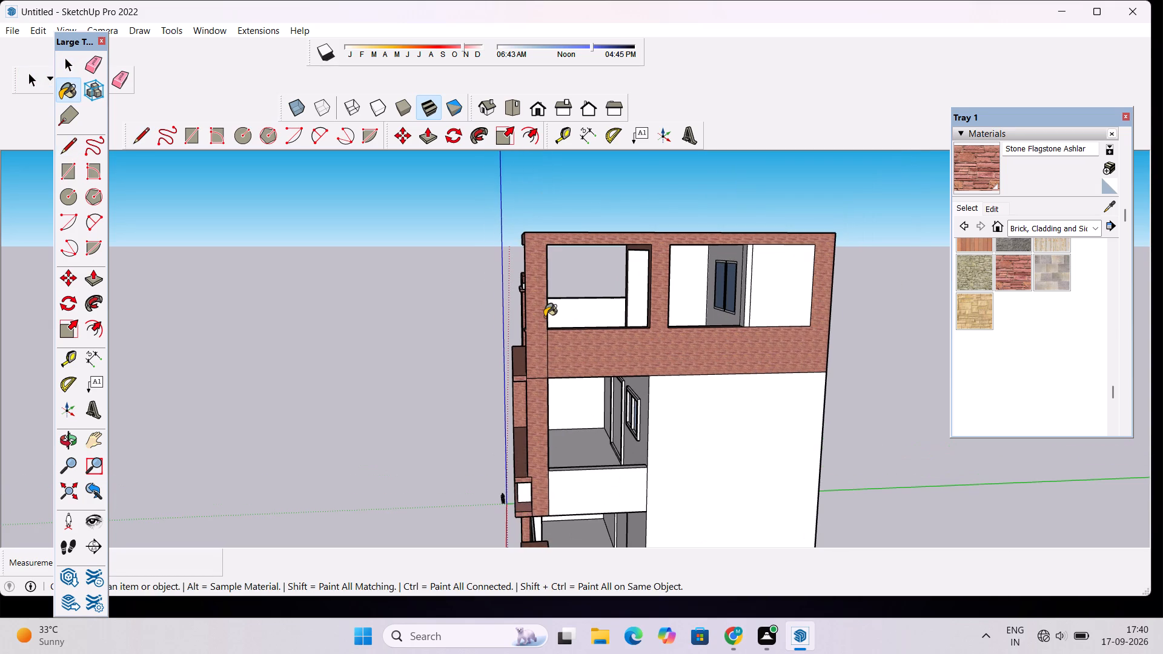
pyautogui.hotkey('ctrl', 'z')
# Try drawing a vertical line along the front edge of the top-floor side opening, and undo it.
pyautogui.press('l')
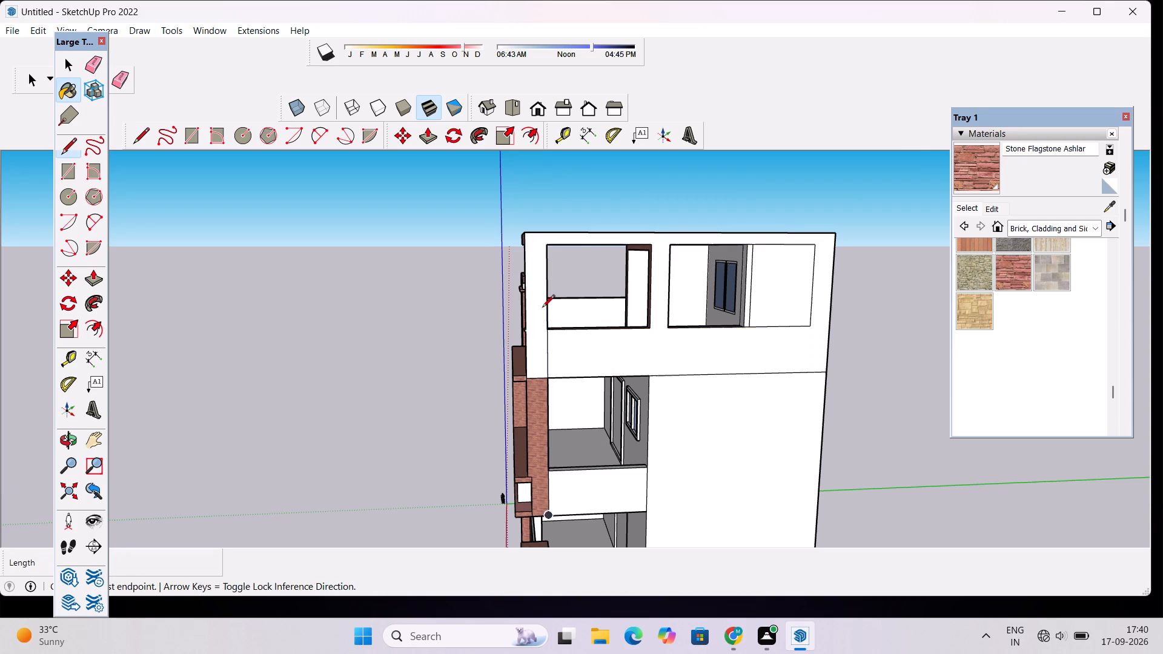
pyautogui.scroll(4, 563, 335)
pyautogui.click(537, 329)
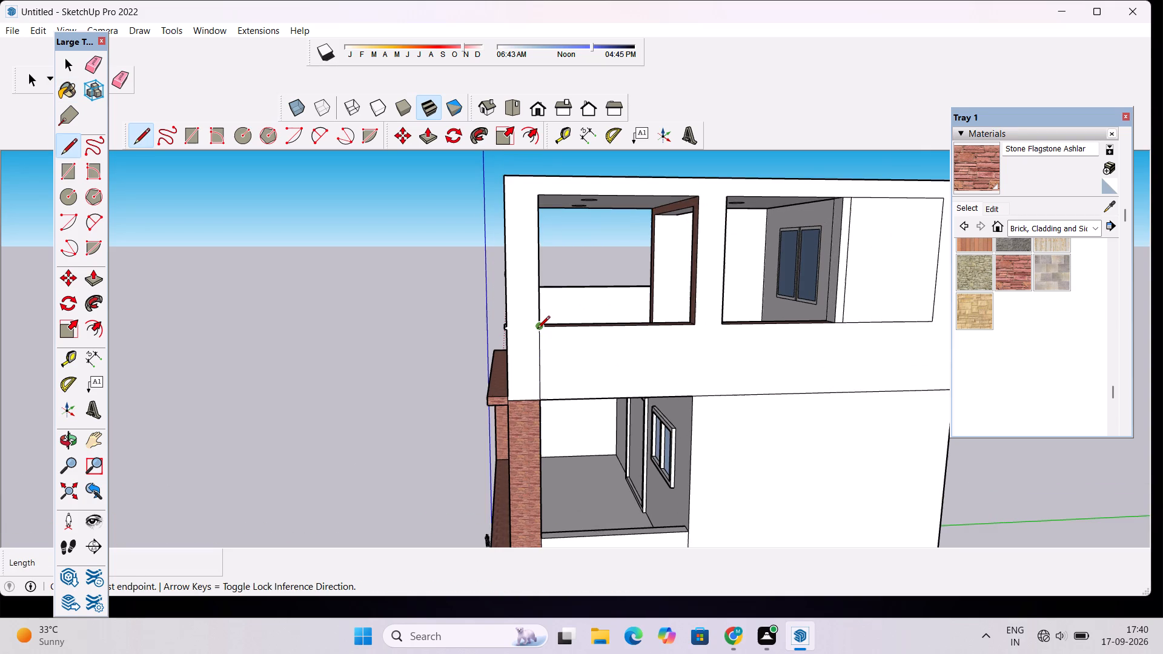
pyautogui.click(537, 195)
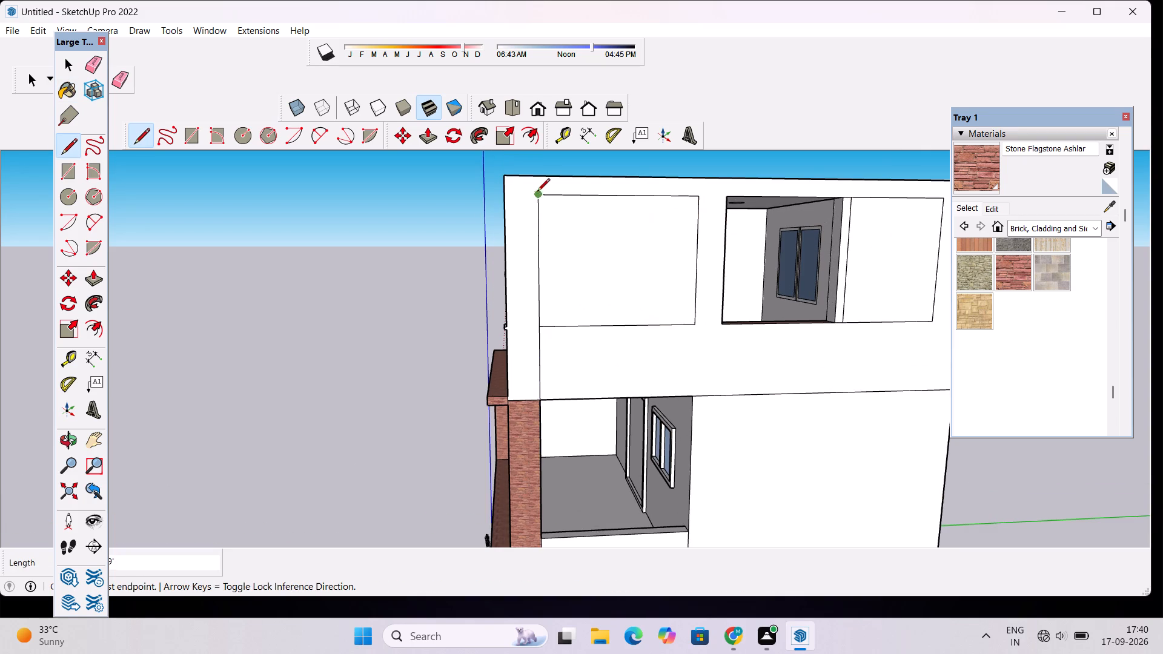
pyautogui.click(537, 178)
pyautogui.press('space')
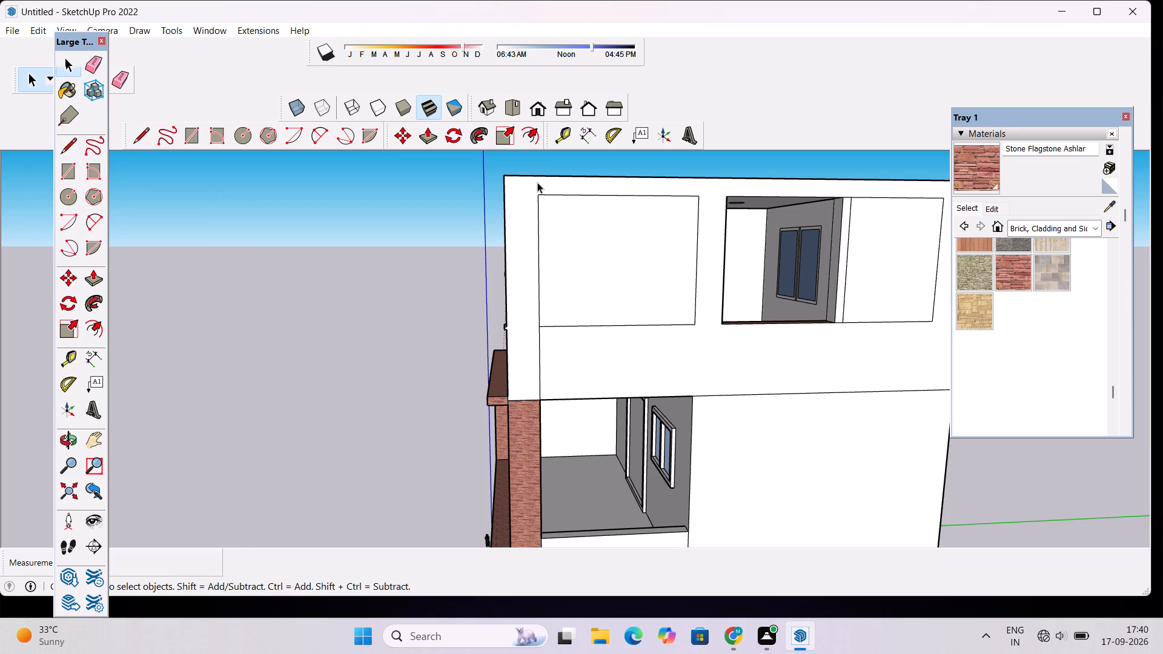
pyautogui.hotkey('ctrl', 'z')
# Draw a line from the top-floor side opening's upper front corner to the roof edge and paint the corner strip with Stone Flagstone Ashlar.
pyautogui.press('l')
pyautogui.click(537, 198)
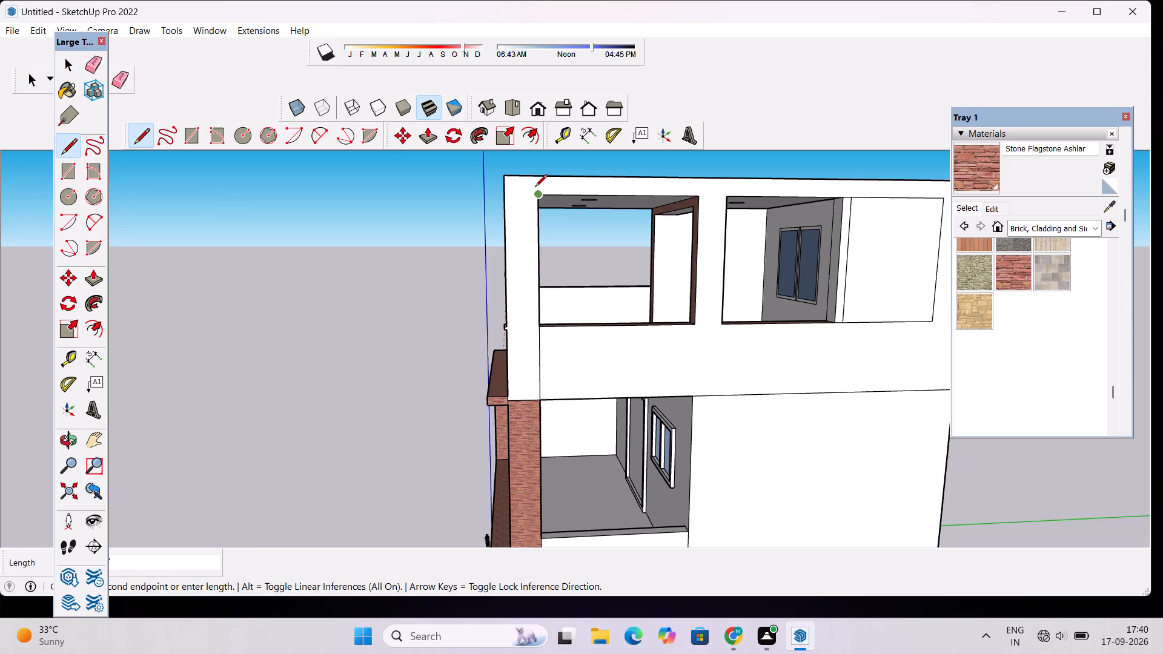
pyautogui.click(535, 177)
pyautogui.press('space')
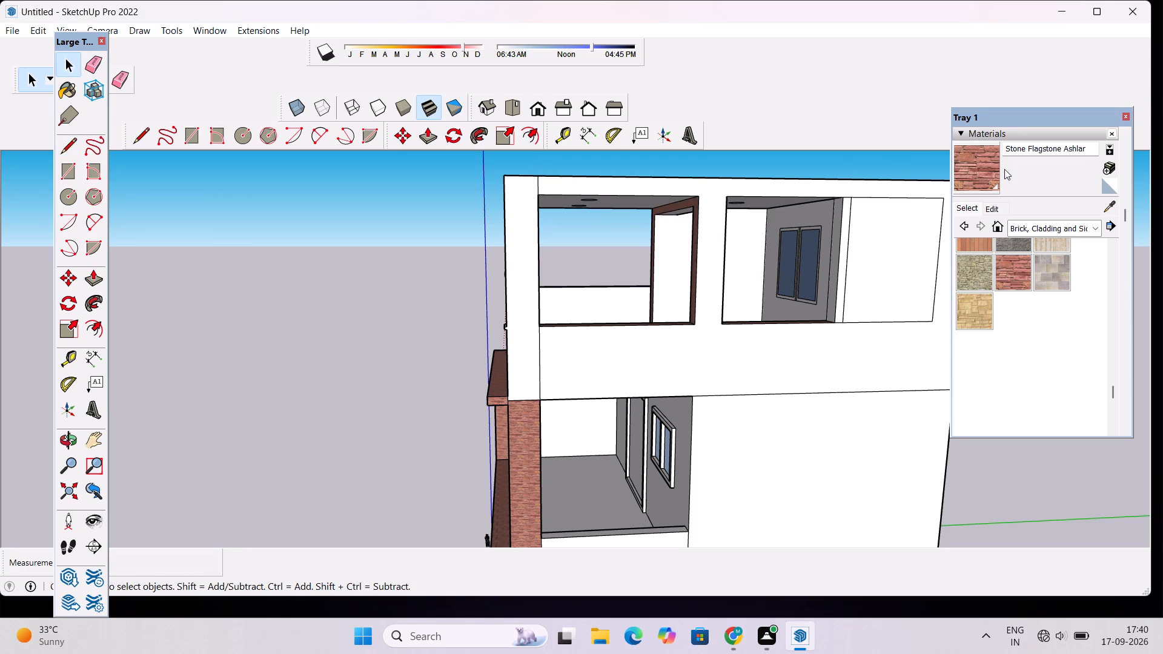
pyautogui.click(978, 160)
pyautogui.click(526, 284)
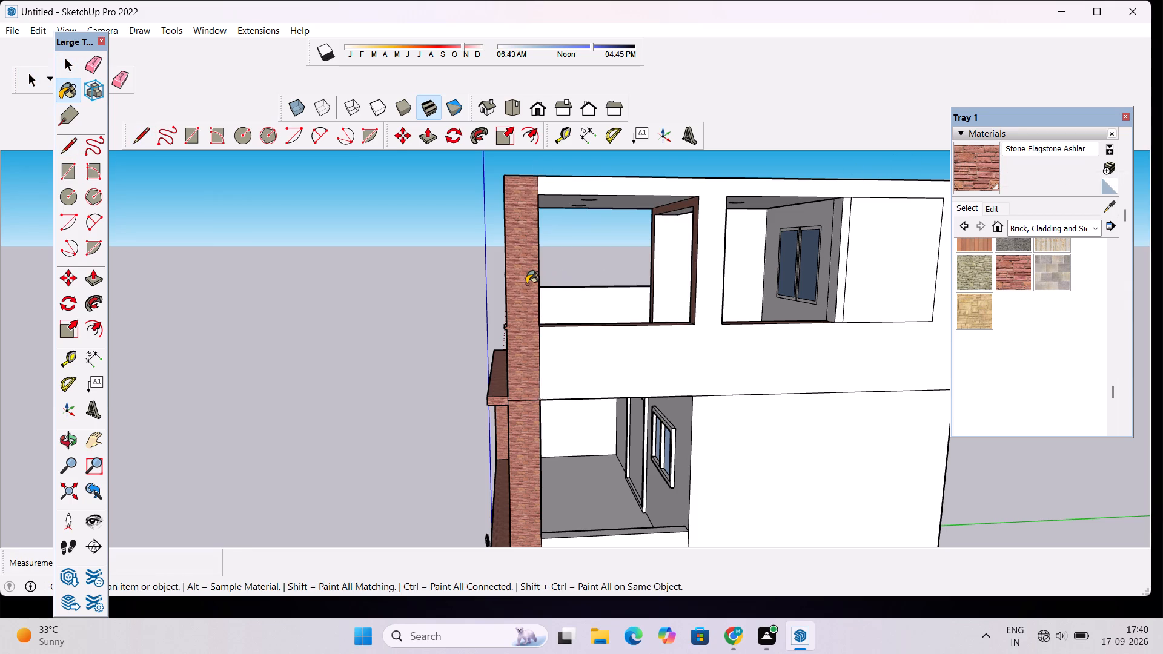
# Paint the rear face of the rooftop column and its overhanging beam behind the small white posts with Stone Flagstone Ashlar.
pyautogui.press('o')
pyautogui.moveTo(475, 325); pyautogui.dragTo(688, 340)
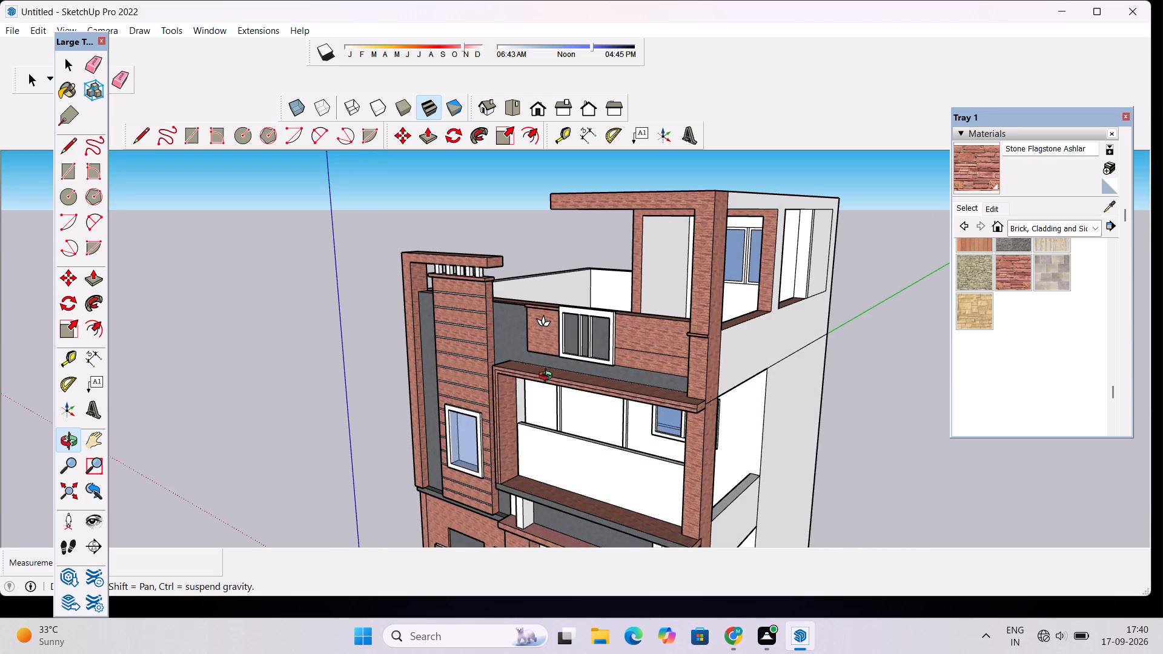
pyautogui.moveTo(508, 396); pyautogui.dragTo(1125, 454)
pyautogui.moveTo(1118, 446); pyautogui.dragTo(1097, 431)
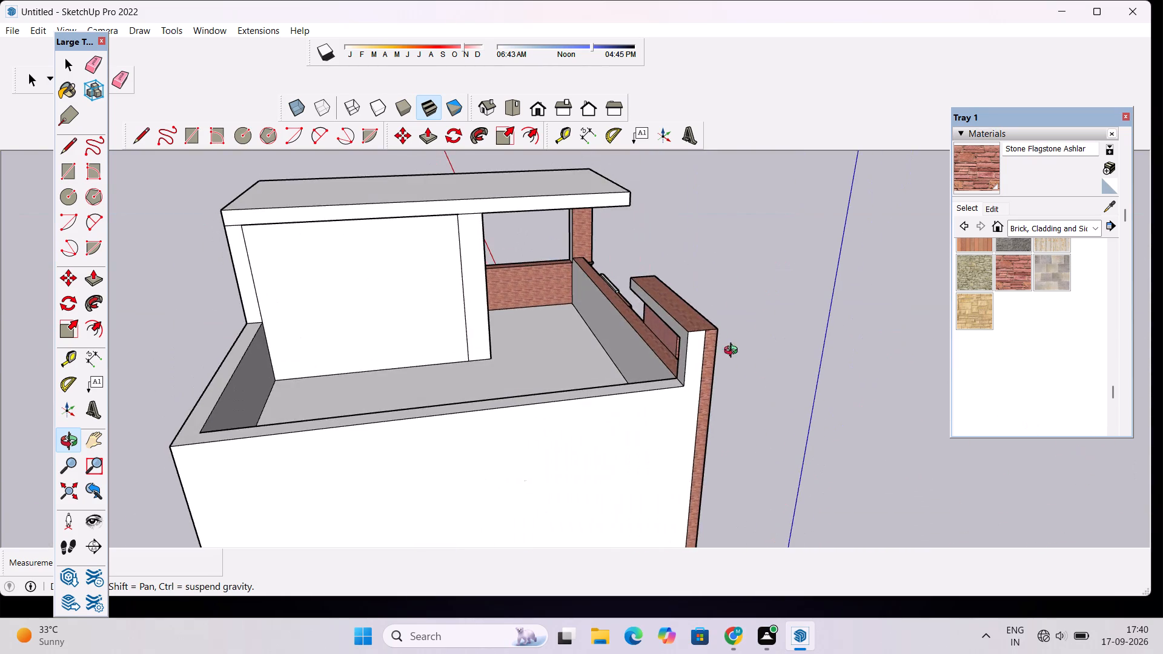
pyautogui.moveTo(615, 332); pyautogui.dragTo(729, 303)
pyautogui.scroll(3, 578, 239)
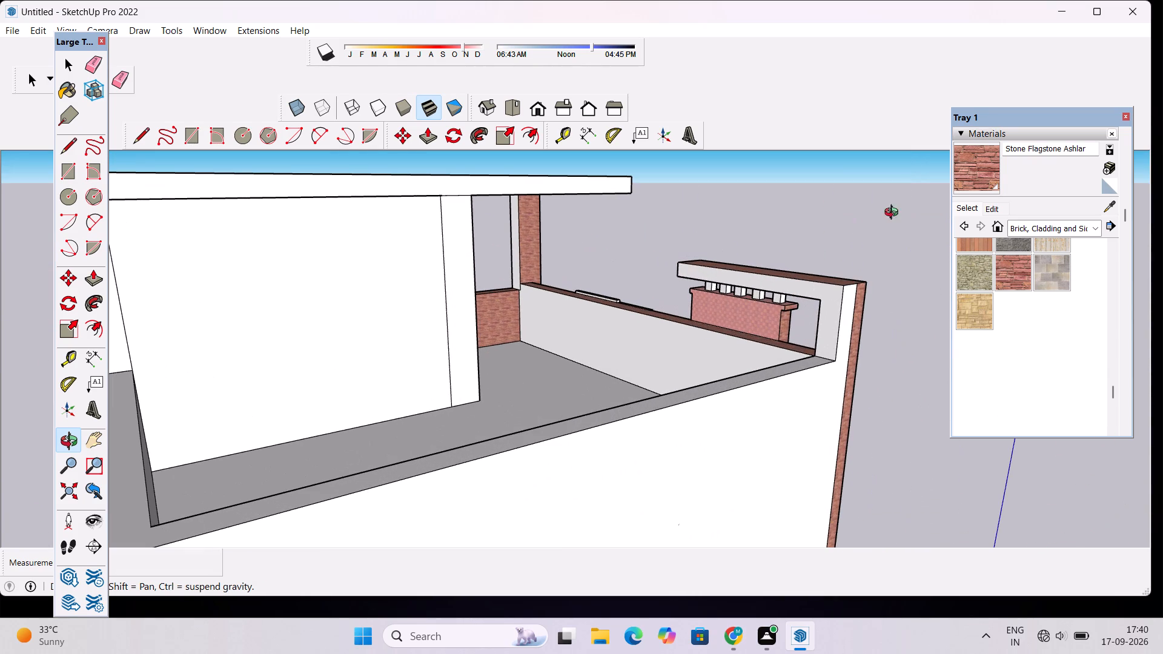
pyautogui.click(970, 167)
pyautogui.click(830, 307)
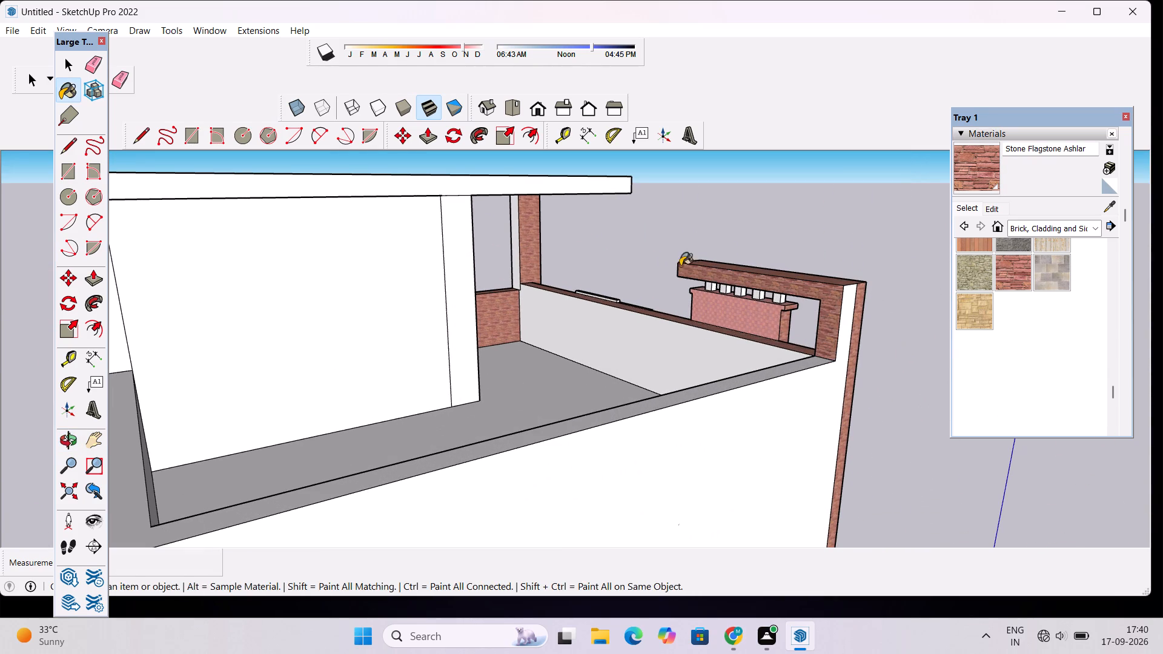
pyautogui.click(515, 233)
# Examine the front elevation from the front, from the balcony close-up to the full height of the house.
pyautogui.click(539, 107)
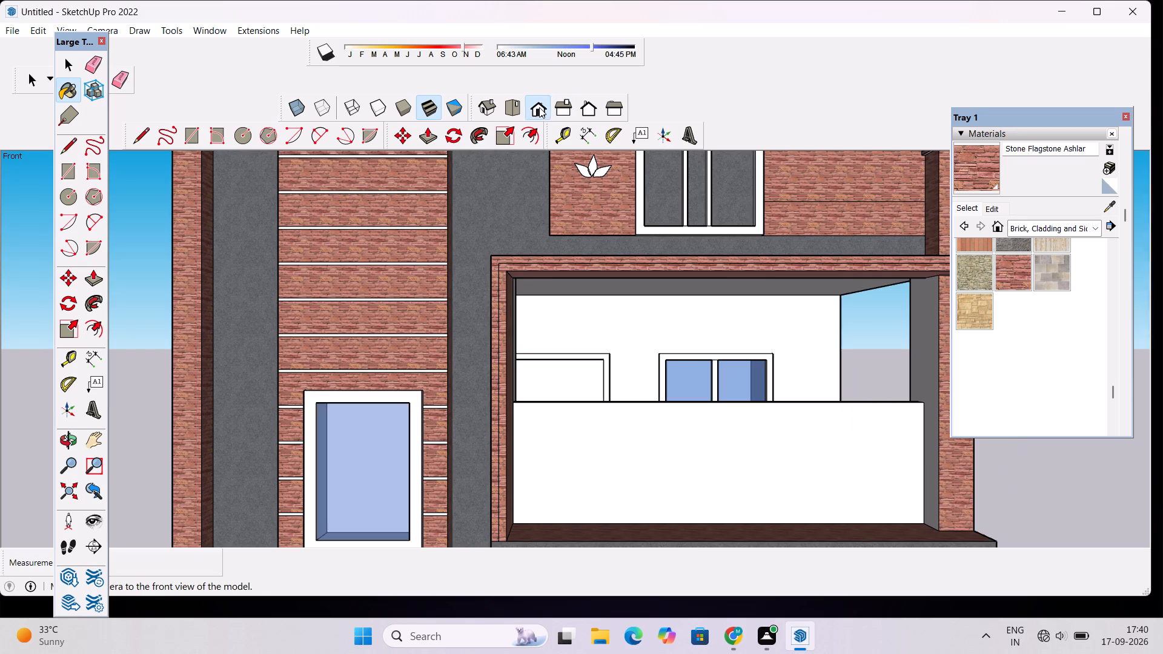
pyautogui.press('o')
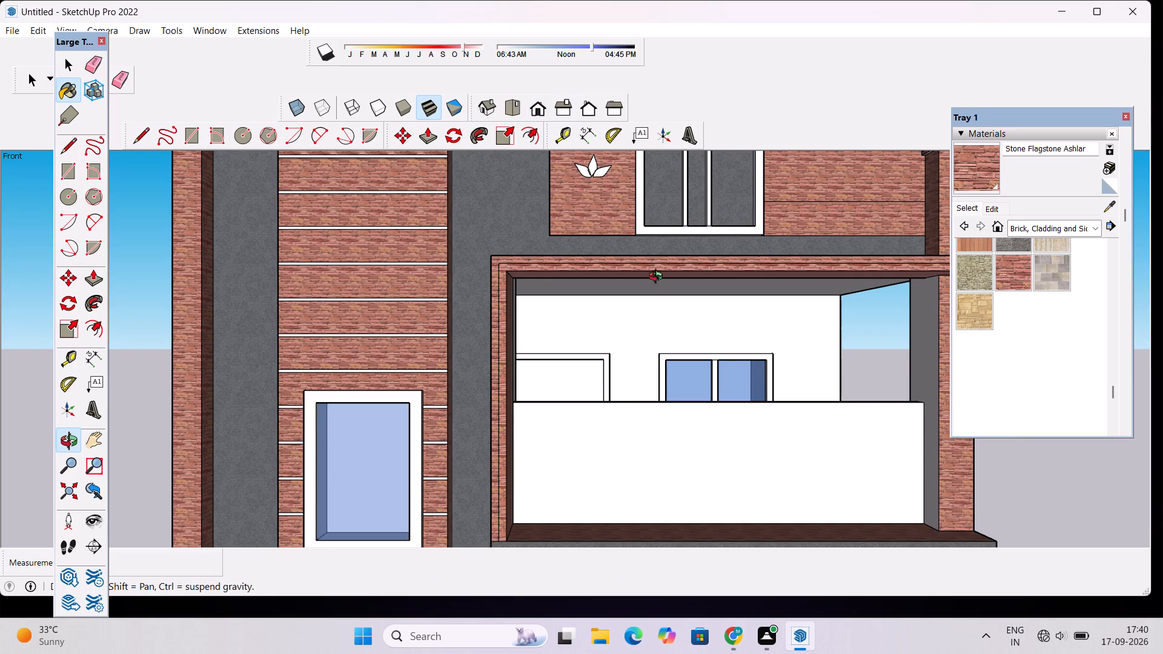
pyautogui.moveTo(658, 278); pyautogui.dragTo(658, 353)
pyautogui.scroll(-6, 632, 318)
pyautogui.moveTo(649, 424); pyautogui.dragTo(621, 363)
pyautogui.scroll(3, 620, 360)
pyautogui.keyDown('shift'); pyautogui.moveTo(631, 360); pyautogui.dragTo(508, 287); pyautogui.keyUp('shift')
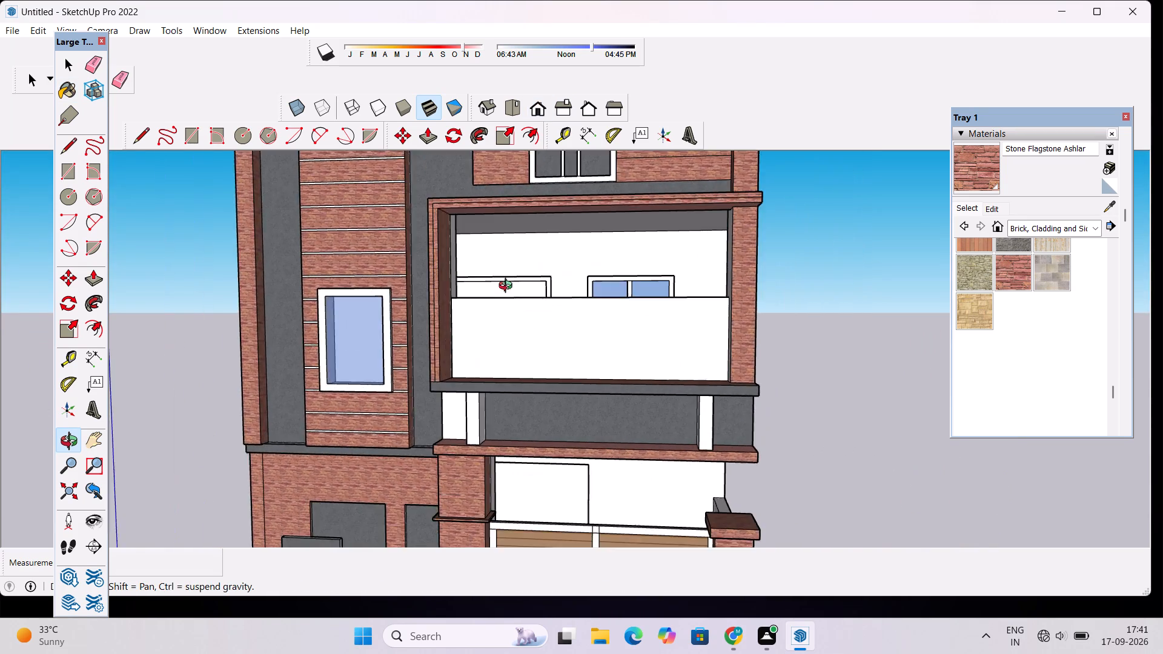
pyautogui.scroll(-5, 508, 287)
pyautogui.moveTo(481, 357); pyautogui.dragTo(518, 365)
pyautogui.scroll(-4, 519, 363)
pyautogui.moveTo(566, 380); pyautogui.dragTo(551, 381)
pyautogui.scroll(-3, 551, 381)
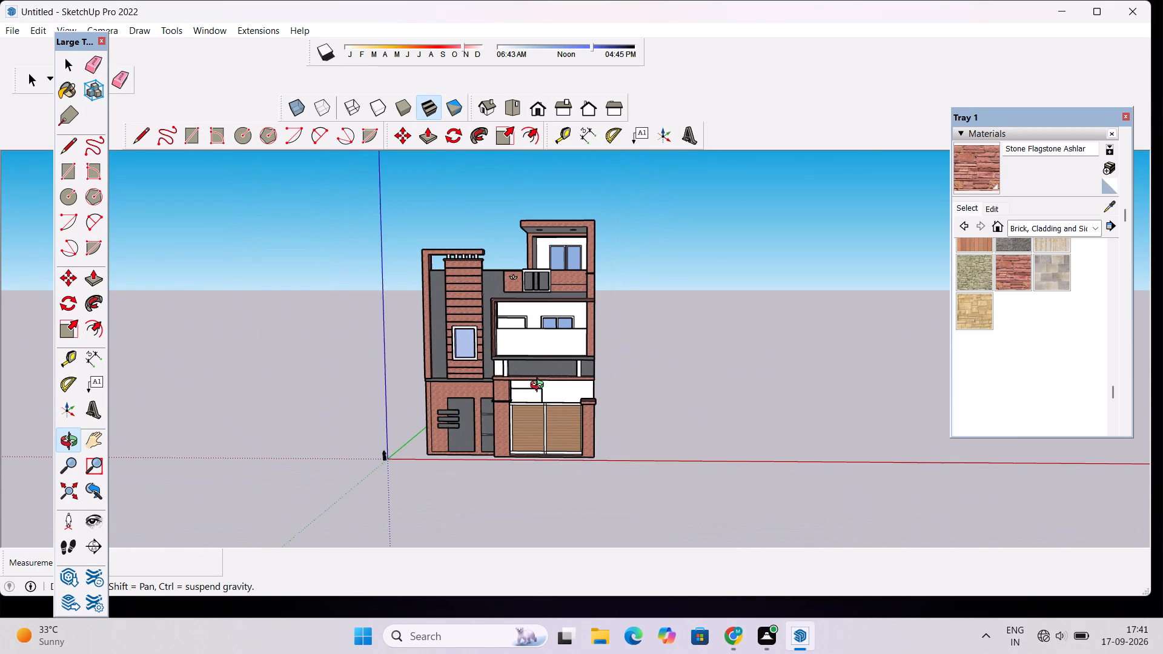
pyautogui.scroll(3, 539, 385)
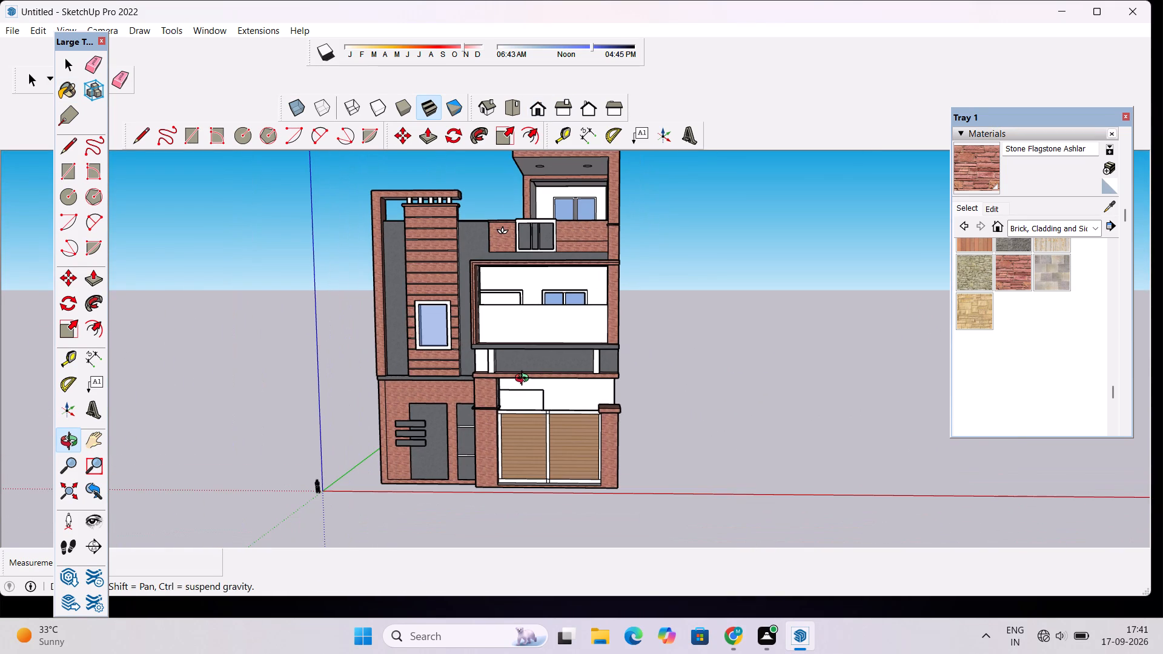
# Paint the side face and top of the low ground-floor boundary wall behind the gate pillar with Stone Flagstone Ashlar.
pyautogui.scroll(-1, 528, 376)
pyautogui.moveTo(542, 423); pyautogui.dragTo(546, 446)
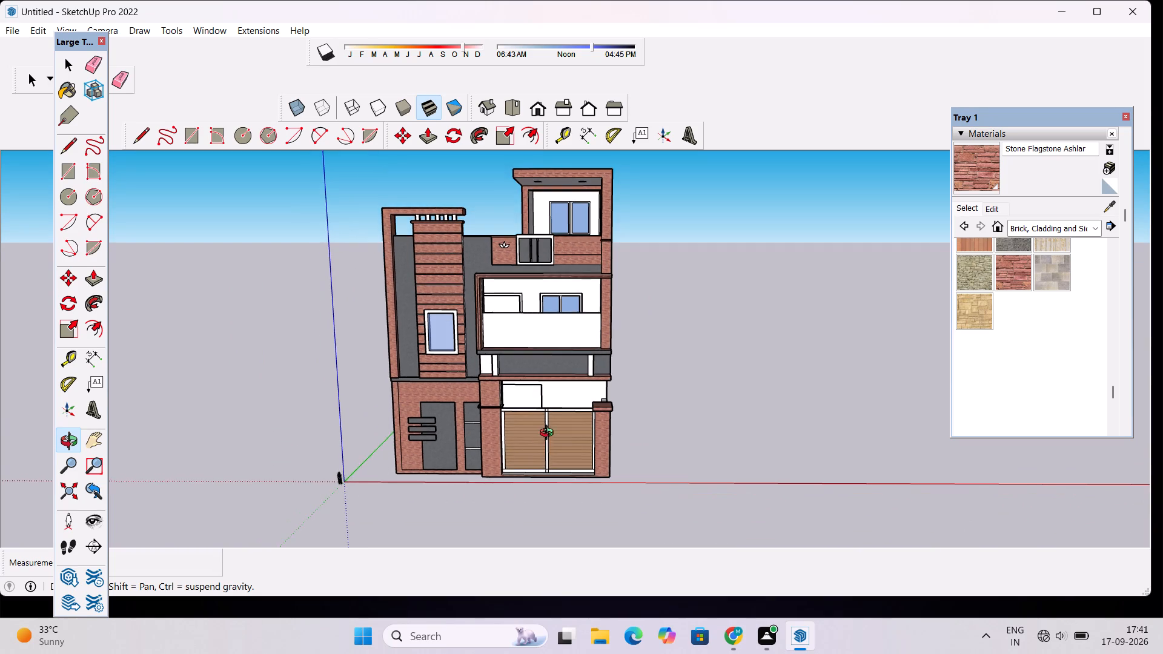
pyautogui.scroll(5, 554, 426)
pyautogui.moveTo(652, 391); pyautogui.dragTo(459, 390)
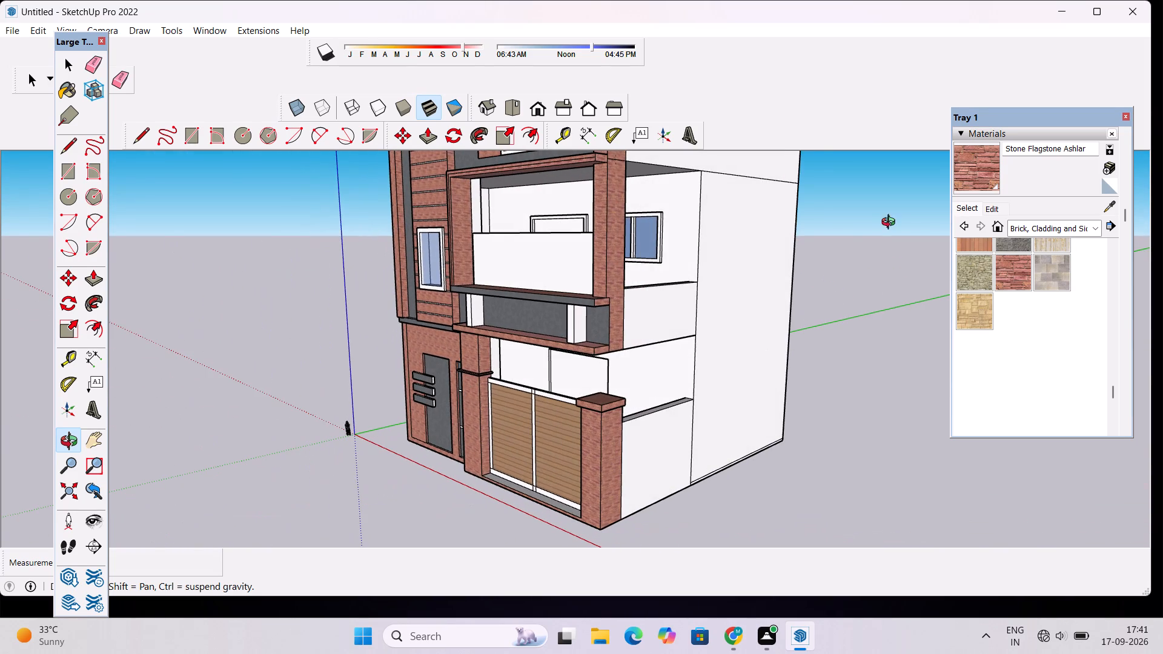
pyautogui.scroll(-8, 621, 394)
pyautogui.moveTo(549, 403); pyautogui.dragTo(649, 401)
pyautogui.scroll(3, 665, 374)
pyautogui.click(974, 162)
pyautogui.scroll(8, 661, 435)
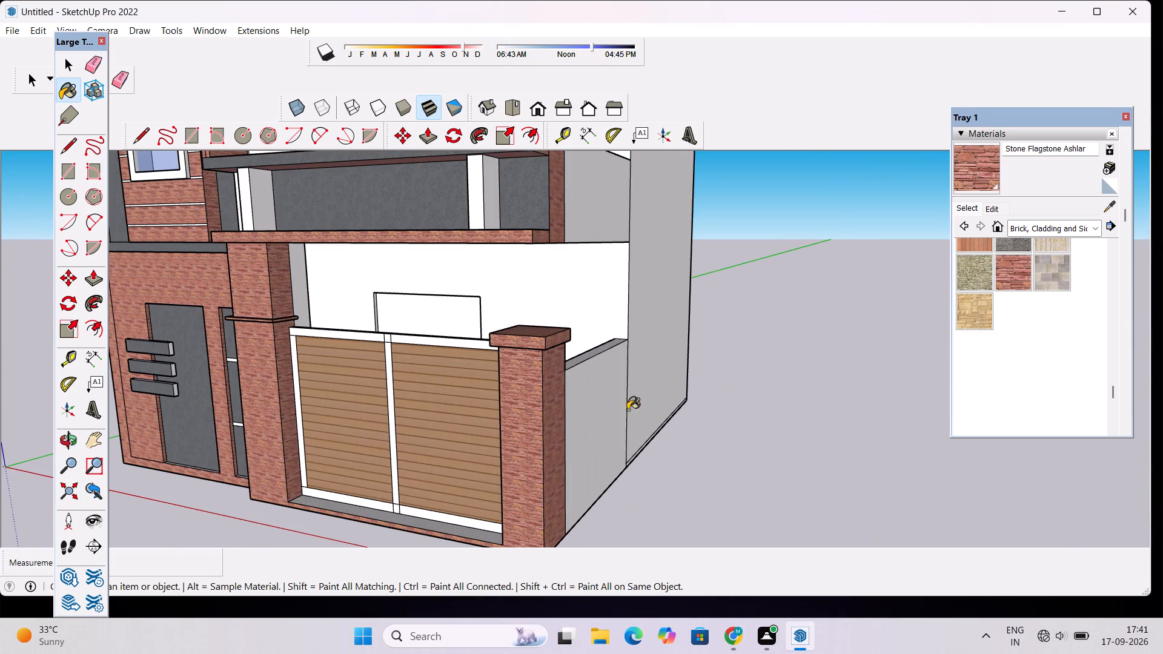
pyautogui.click(585, 404)
pyautogui.scroll(9, 598, 351)
pyautogui.click(598, 351)
# Paint the side face and top of the first-floor side parapet with Stone Flagstone Ashlar.
pyautogui.scroll(-14, 598, 351)
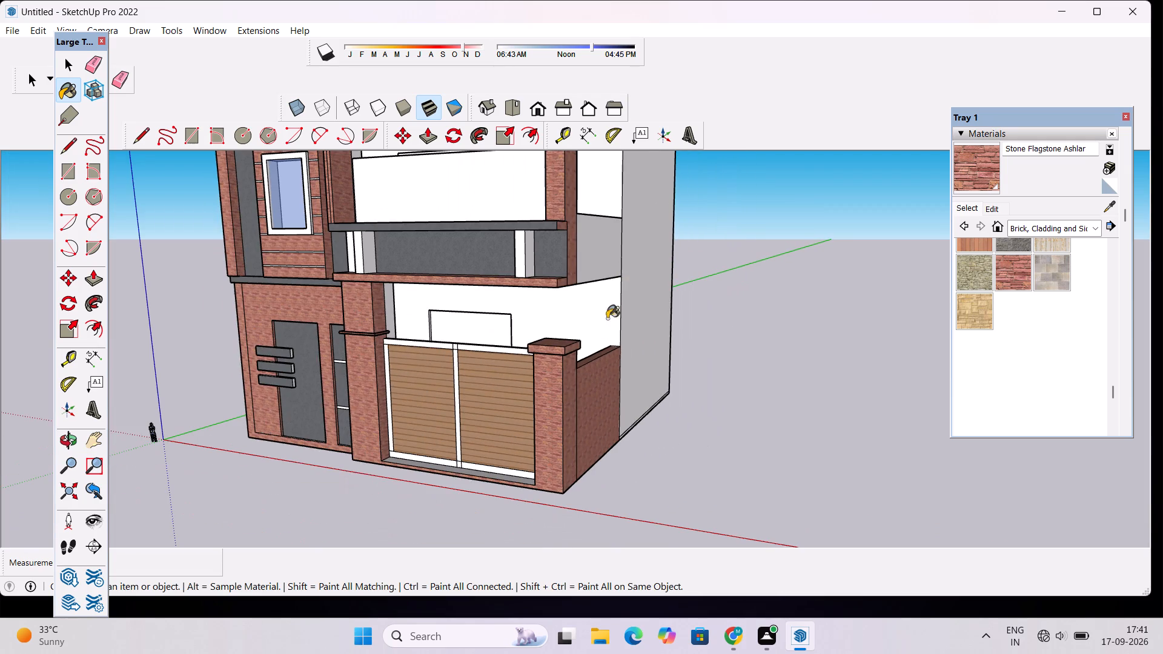
pyautogui.click(601, 236)
pyautogui.scroll(15, 601, 204)
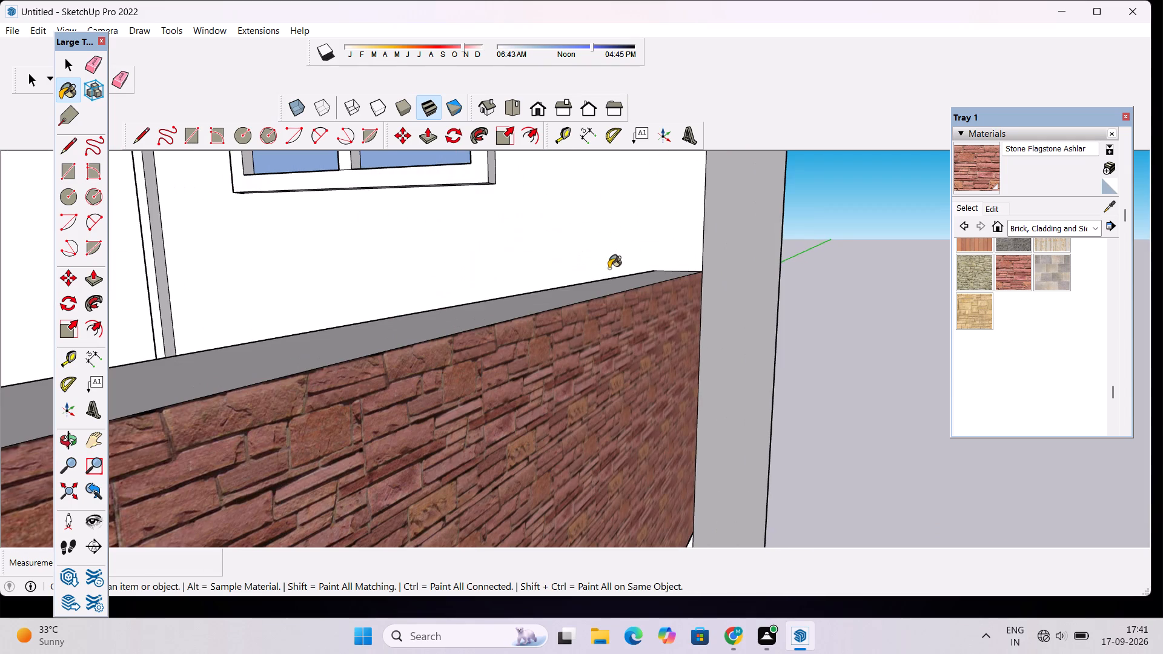
pyautogui.click(612, 289)
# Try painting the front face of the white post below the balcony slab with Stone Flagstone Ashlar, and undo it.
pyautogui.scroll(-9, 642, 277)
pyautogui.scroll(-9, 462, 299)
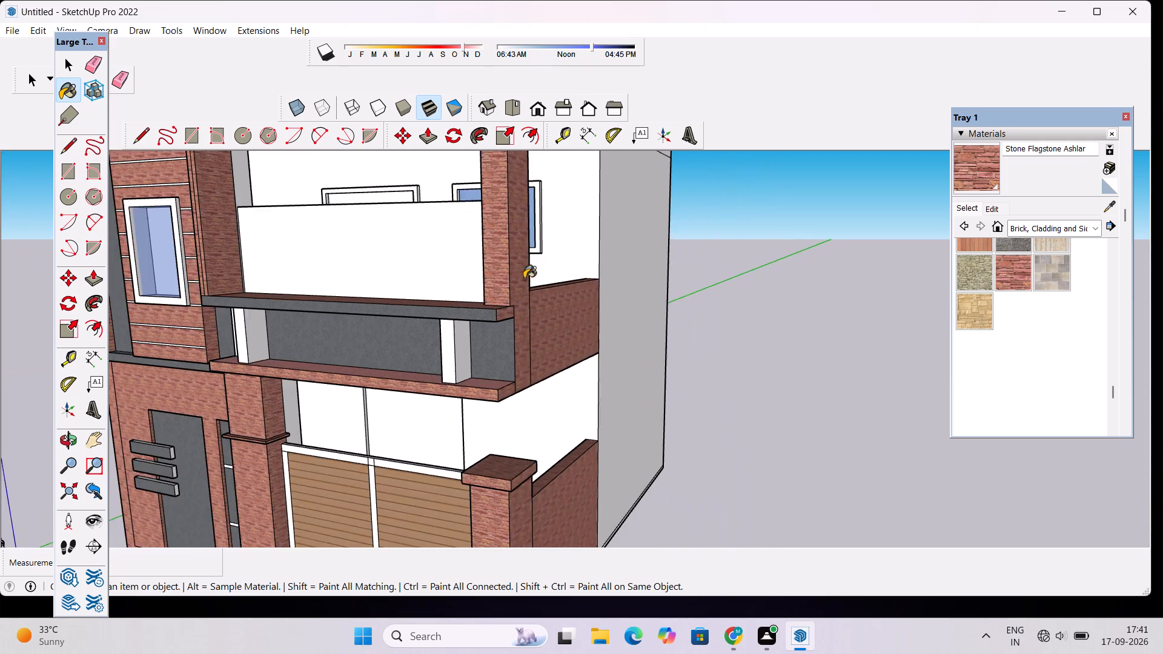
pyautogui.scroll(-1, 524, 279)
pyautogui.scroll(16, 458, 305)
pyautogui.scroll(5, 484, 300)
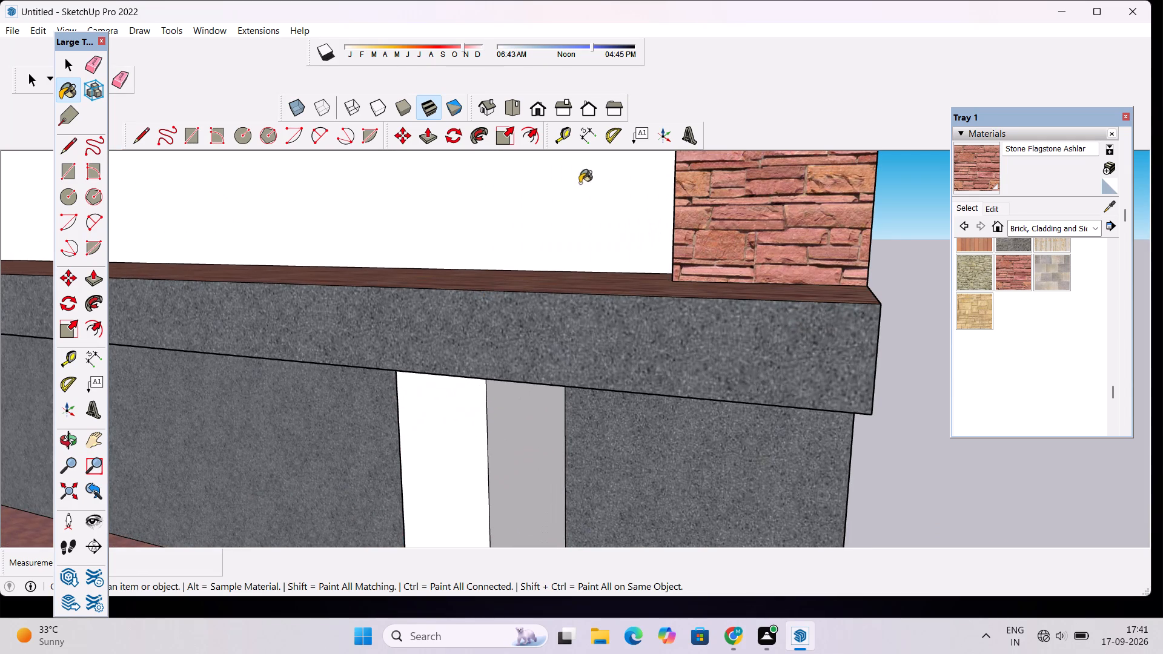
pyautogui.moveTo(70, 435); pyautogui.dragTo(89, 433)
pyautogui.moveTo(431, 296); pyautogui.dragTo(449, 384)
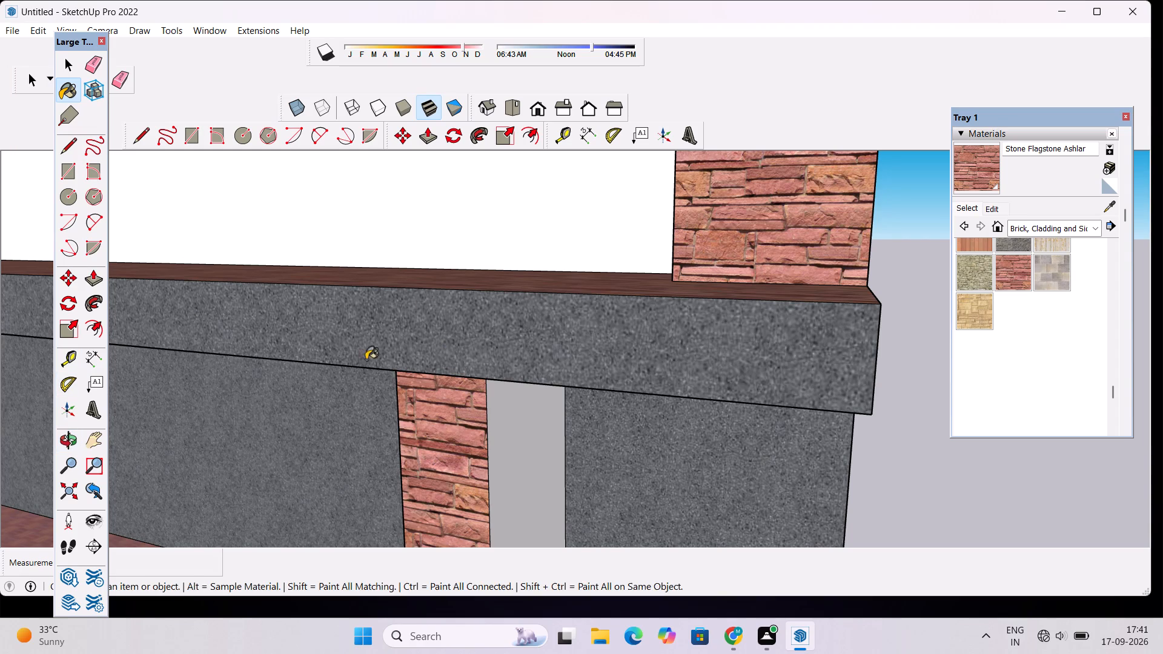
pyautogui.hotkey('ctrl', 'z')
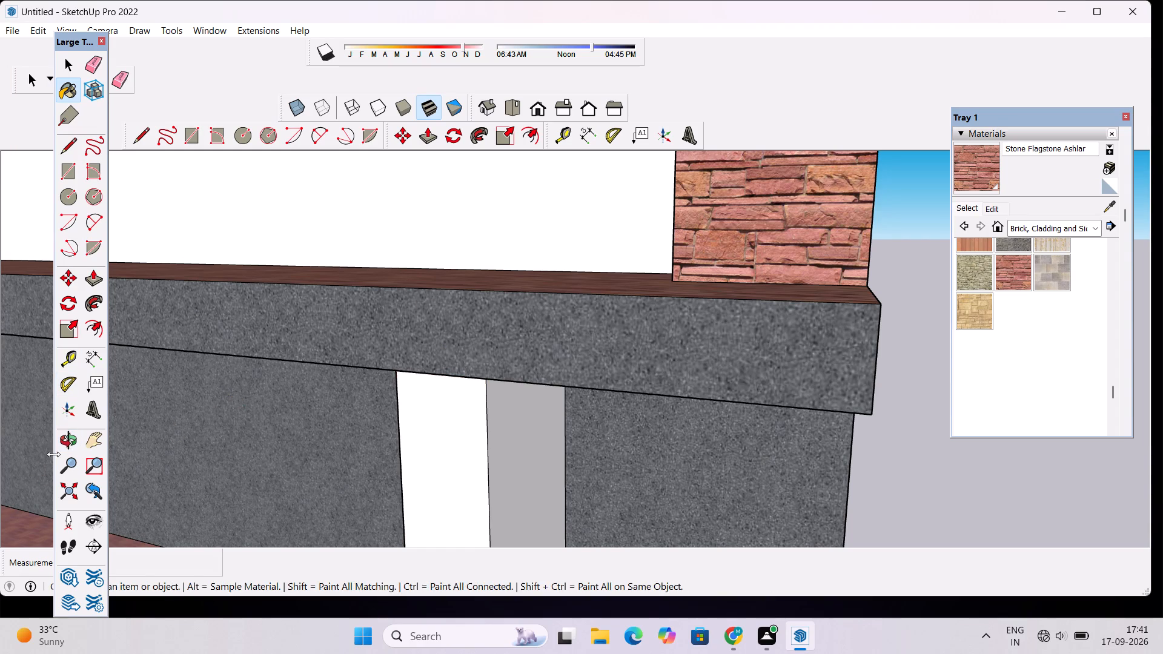
# Paint the top surface of the projecting slab above the gate with Stone Flagstone Ashlar.
pyautogui.click(77, 446)
pyautogui.moveTo(433, 282); pyautogui.dragTo(440, 358)
pyautogui.scroll(-16, 661, 218)
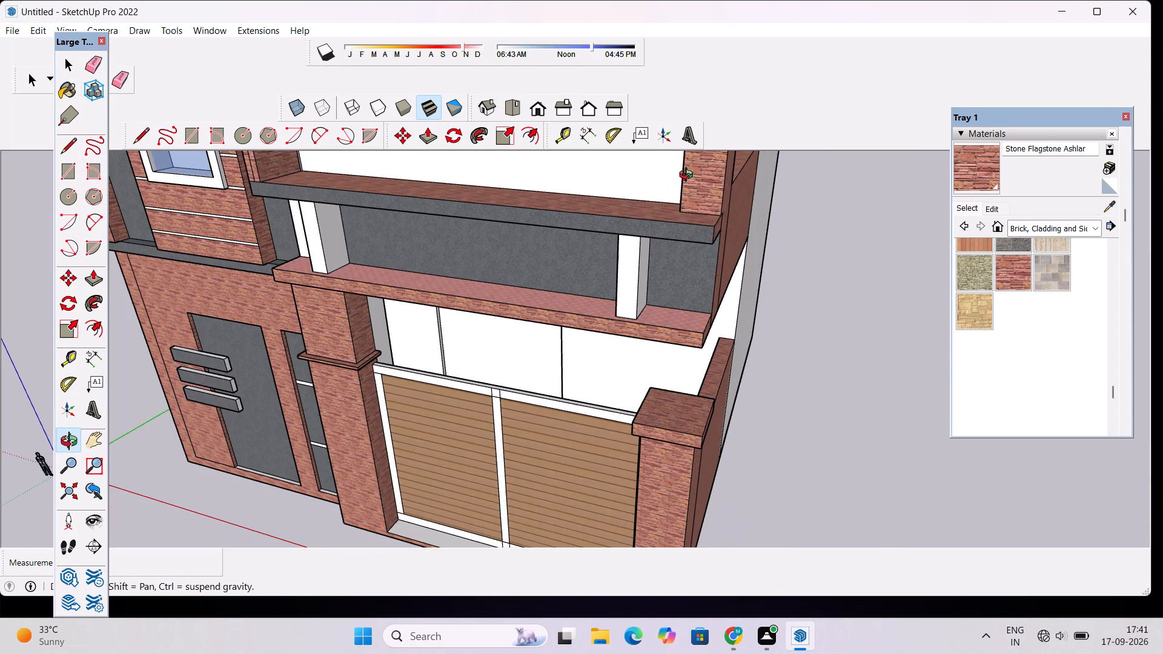
pyautogui.click(968, 165)
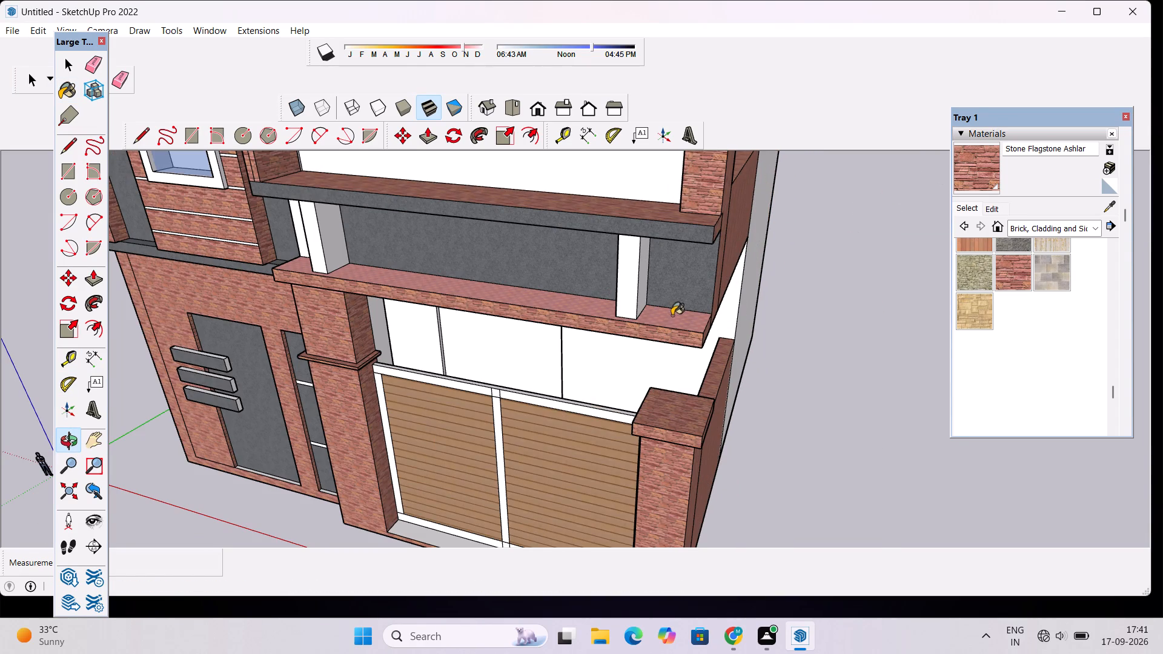
pyautogui.click(672, 317)
# Examine the whole house from below, from both sides and from the front to check the cladding.
pyautogui.scroll(-4, 744, 244)
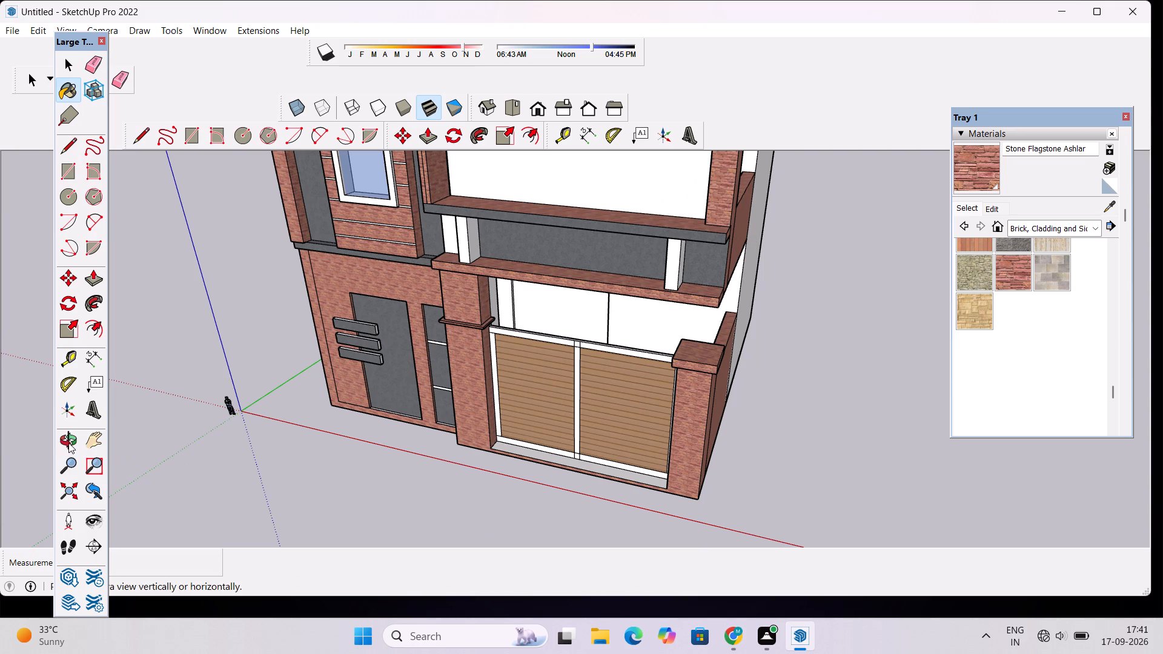
pyautogui.click(68, 443)
pyautogui.moveTo(328, 383); pyautogui.dragTo(484, 221)
pyautogui.scroll(-6, 489, 222)
pyautogui.moveTo(454, 248); pyautogui.dragTo(600, 260)
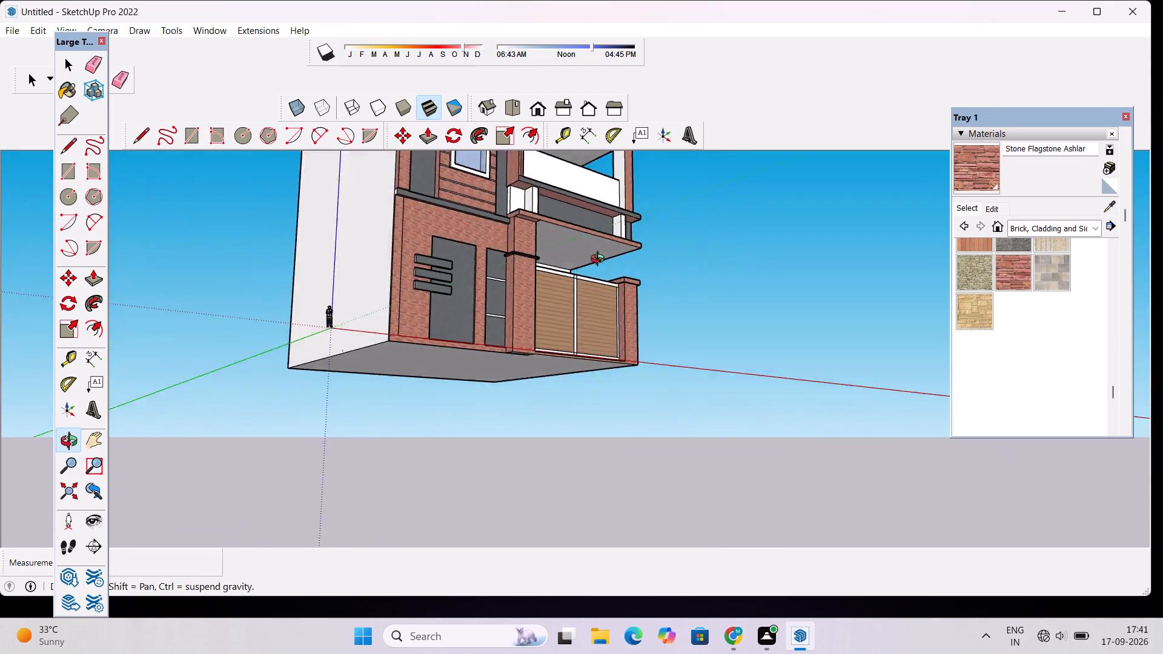
pyautogui.moveTo(600, 260); pyautogui.dragTo(545, 374)
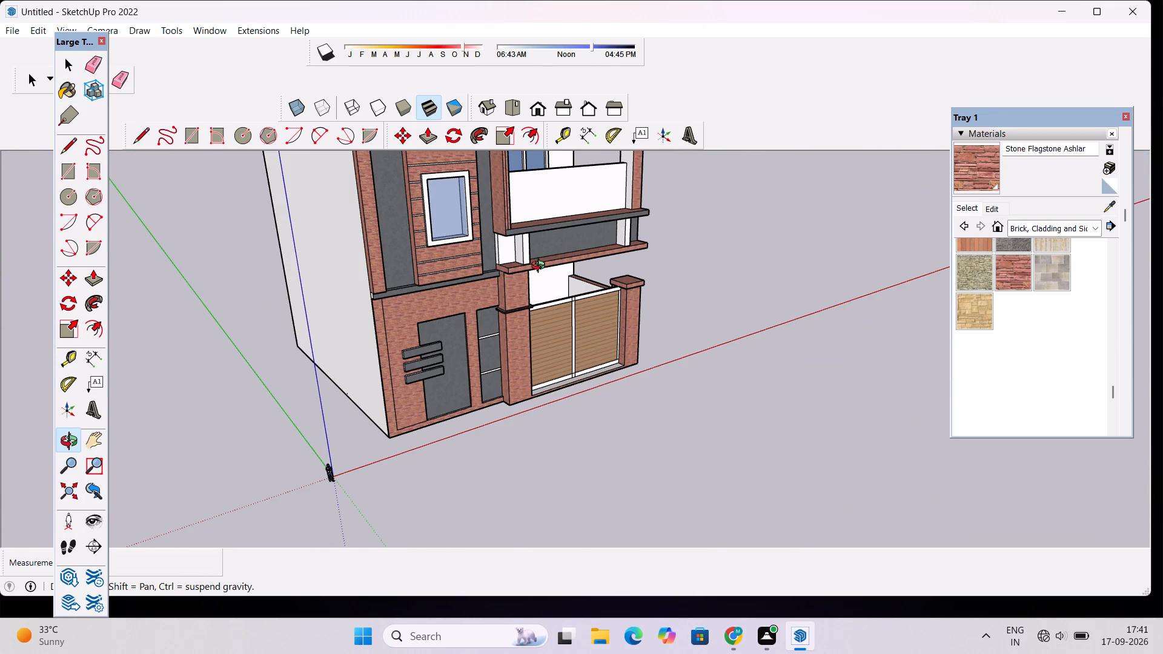
pyautogui.moveTo(617, 297); pyautogui.dragTo(464, 283)
pyautogui.scroll(-5, 453, 280)
pyautogui.keyDown('shift'); pyautogui.moveTo(595, 230); pyautogui.dragTo(562, 343); pyautogui.keyUp('shift')
pyautogui.scroll(1, 540, 328)
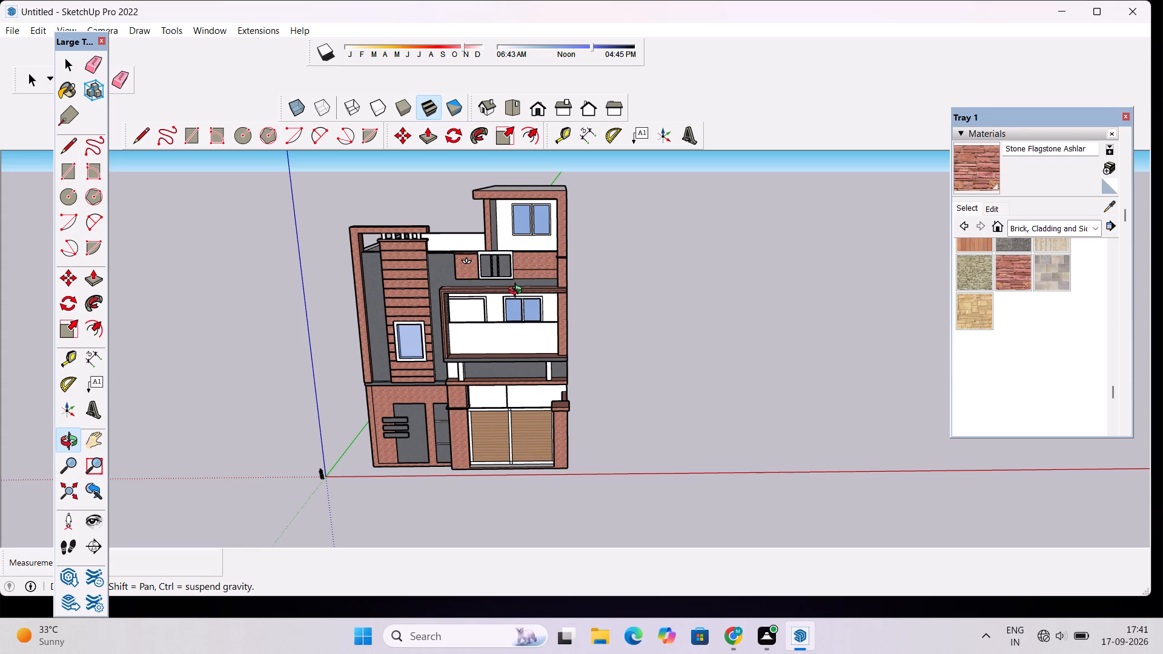
pyautogui.moveTo(713, 297); pyautogui.dragTo(485, 289)
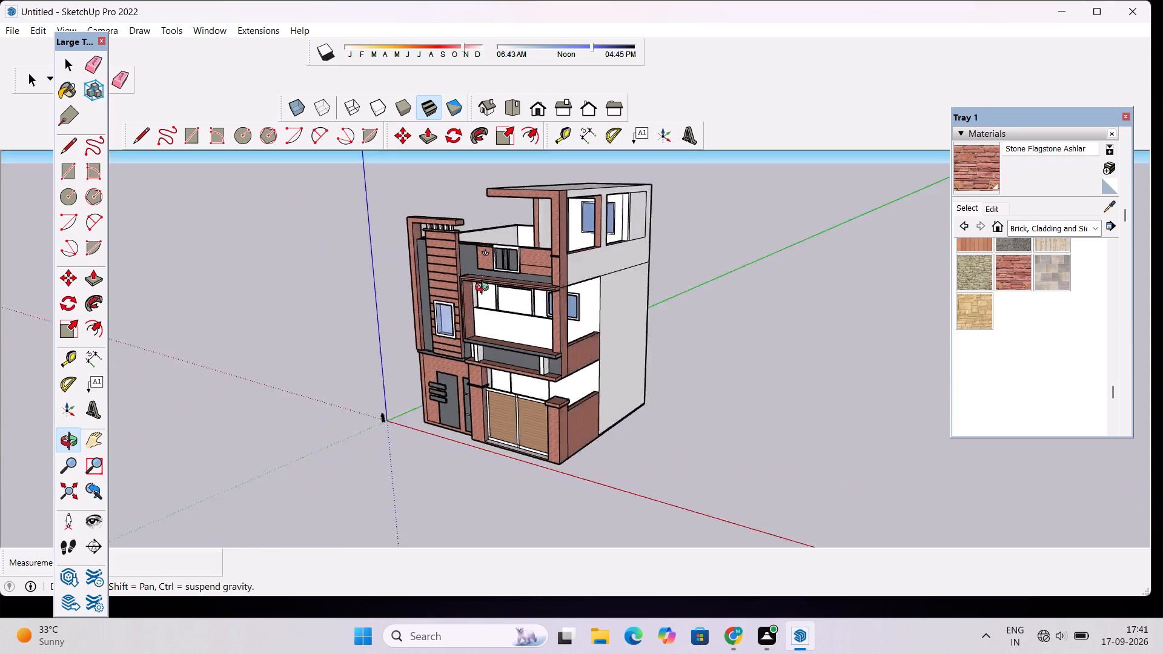
pyautogui.moveTo(485, 289); pyautogui.dragTo(717, 274)
pyautogui.scroll(3, 615, 220)
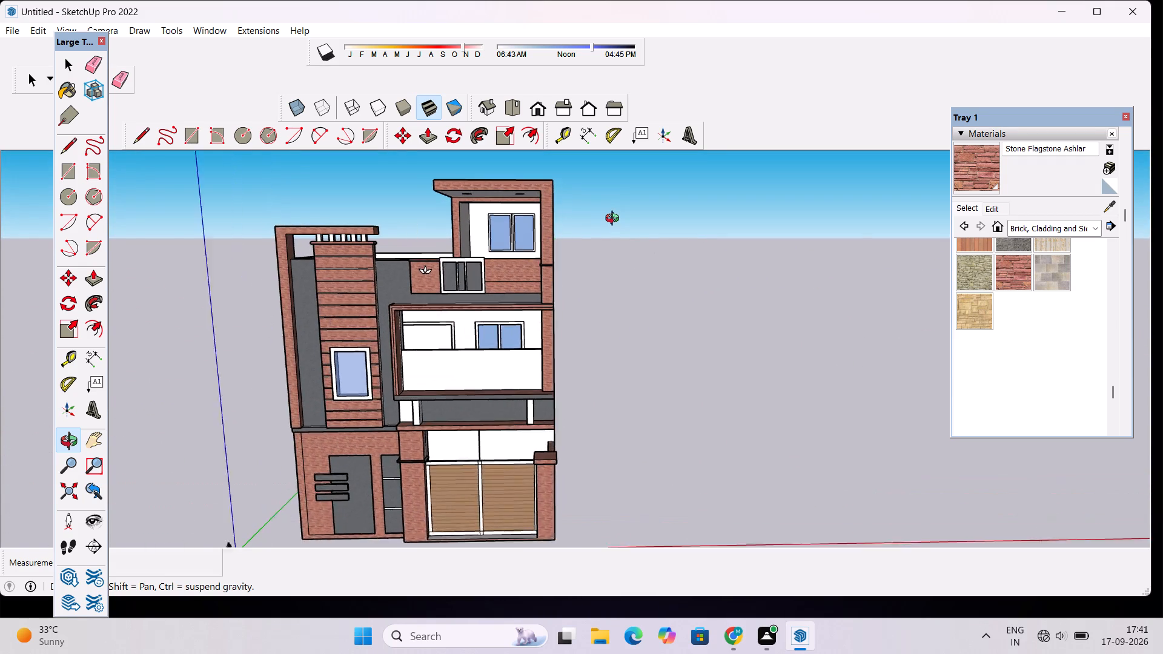
pyautogui.scroll(1, 615, 220)
pyautogui.scroll(-5, 529, 237)
pyautogui.moveTo(405, 310); pyautogui.dragTo(425, 289)
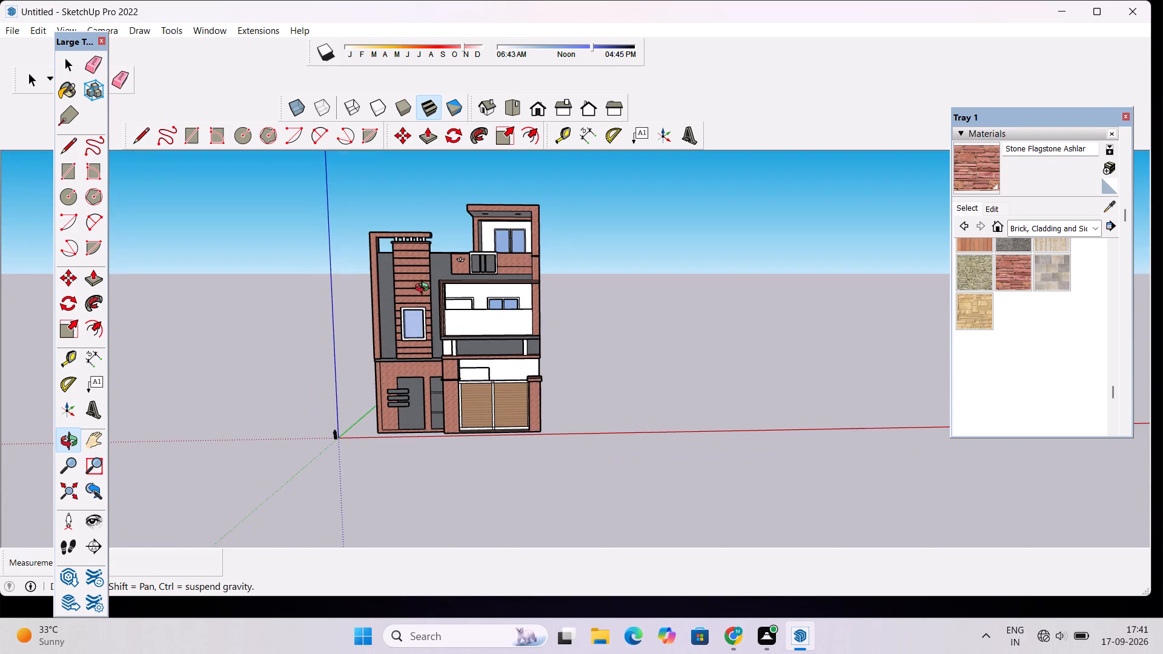
pyautogui.moveTo(425, 289); pyautogui.dragTo(426, 288)
pyautogui.moveTo(474, 311); pyautogui.dragTo(435, 318)
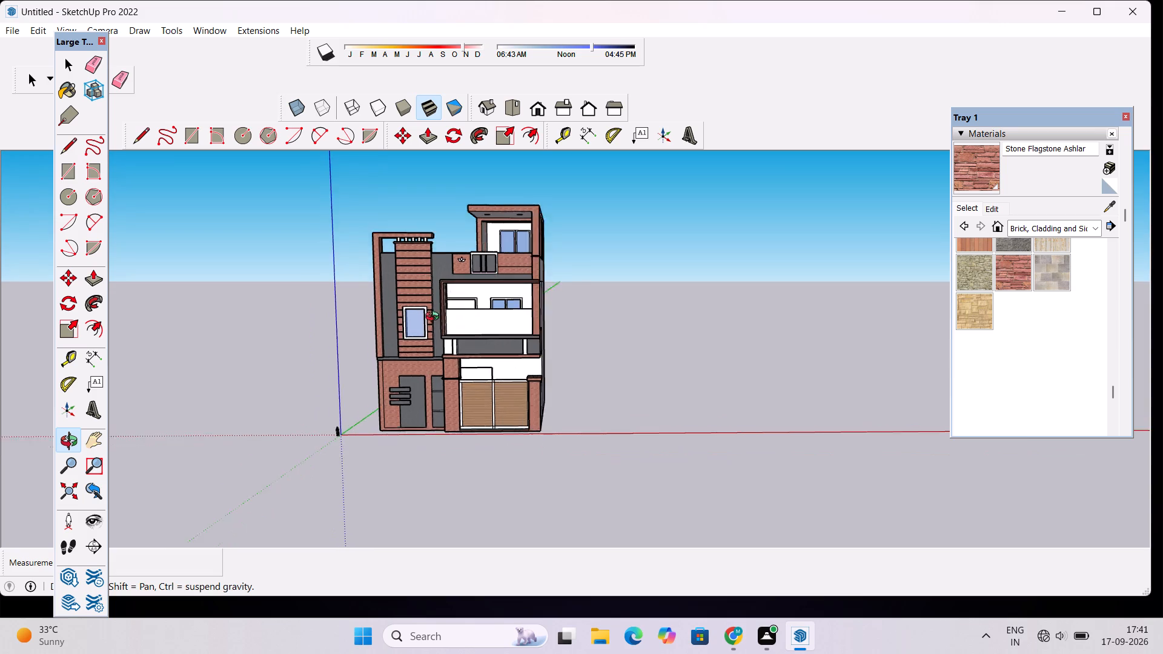
pyautogui.moveTo(435, 318); pyautogui.dragTo(383, 319)
pyautogui.scroll(2, 451, 285)
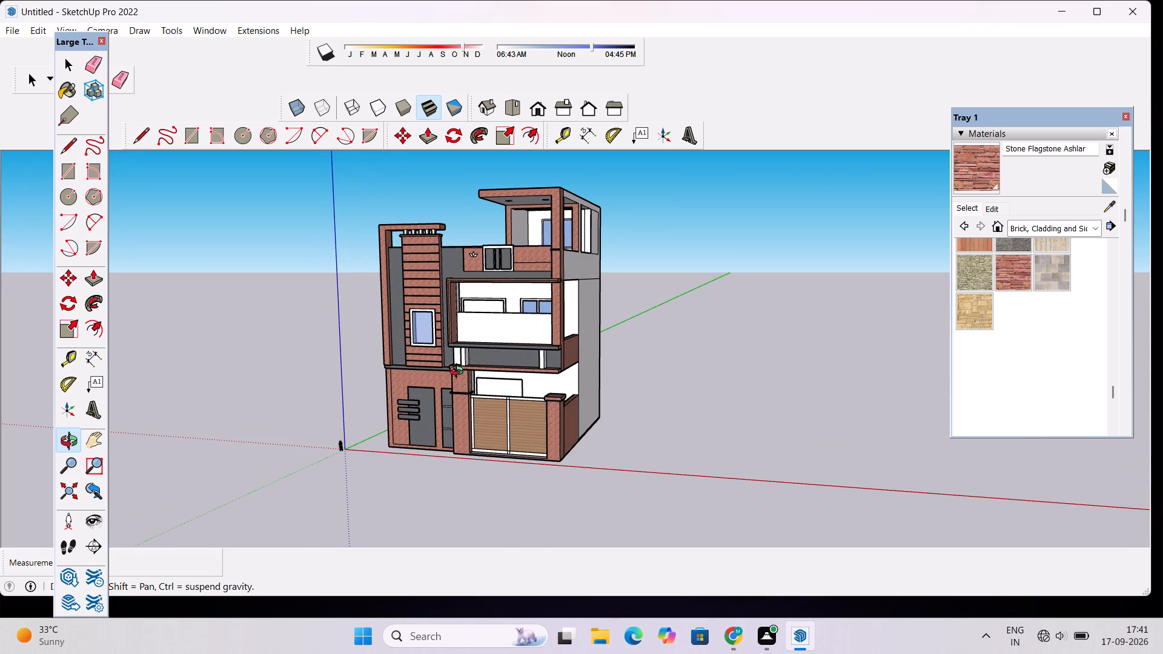
# Paint the small white wall panel beside the post below the balcony with Blacktop Old 01 from Asphalt and Concrete.
pyautogui.scroll(7, 458, 391)
pyautogui.moveTo(445, 371); pyautogui.dragTo(538, 353)
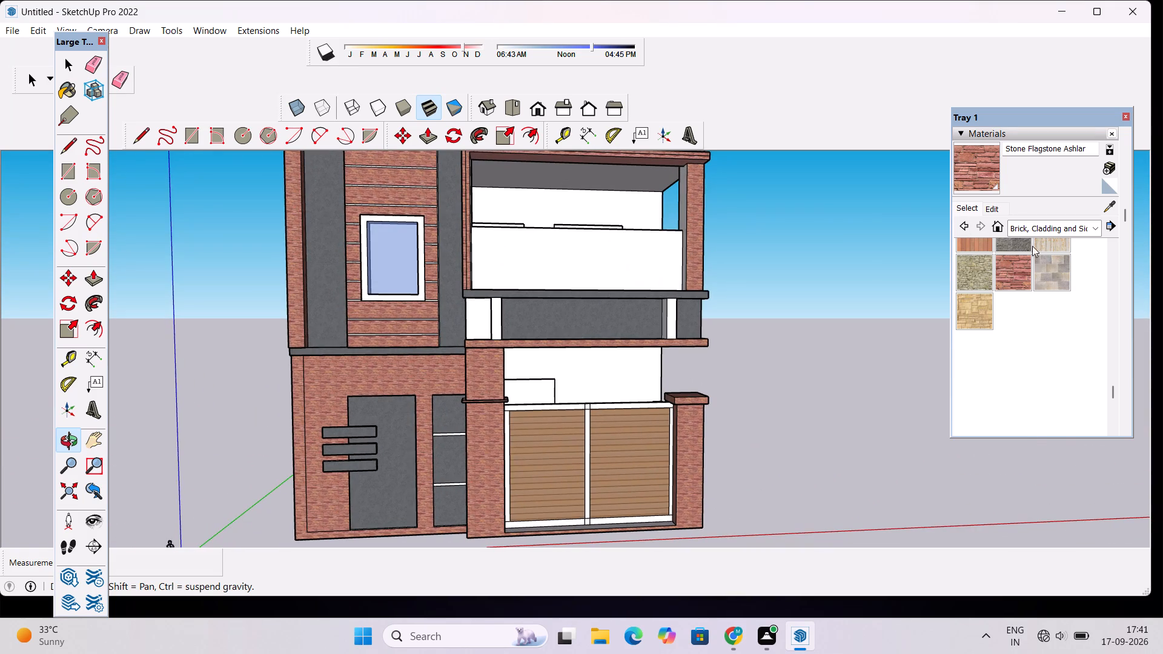
pyautogui.click(989, 211)
pyautogui.click(973, 209)
pyautogui.click(1035, 221)
pyautogui.click(1039, 249)
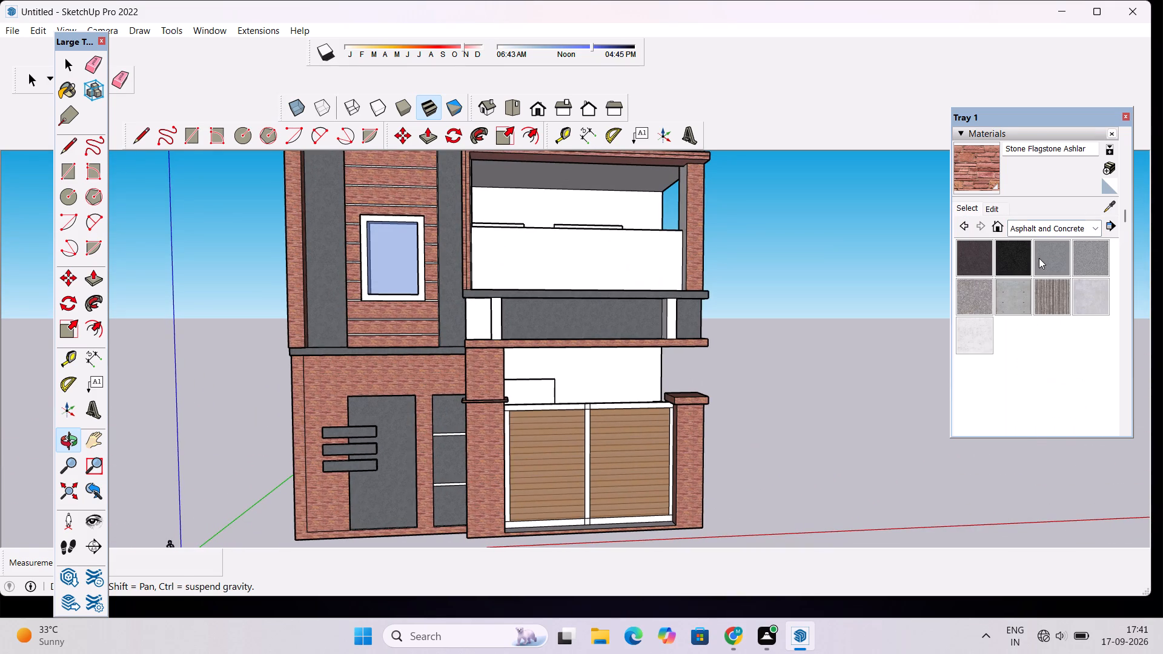
pyautogui.click(1039, 258)
pyautogui.click(477, 315)
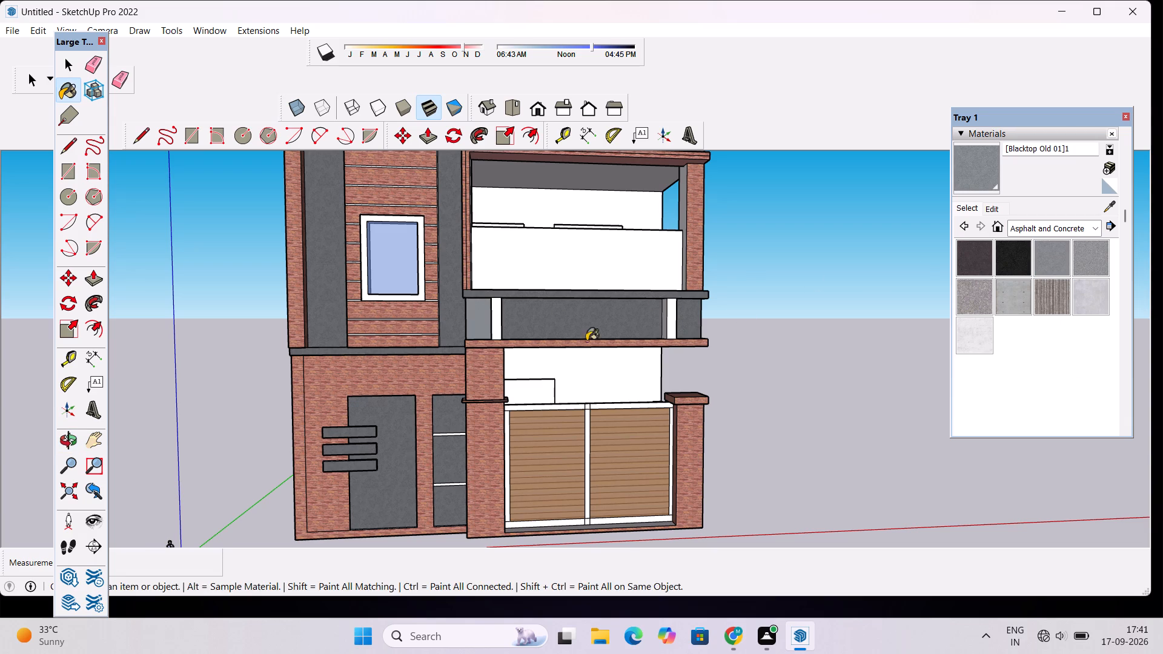
# Set the Blacktop Old 01 texture size to 10' by 10' and darken its colour by lowering the brightness.
pyautogui.scroll(-4, 431, 319)
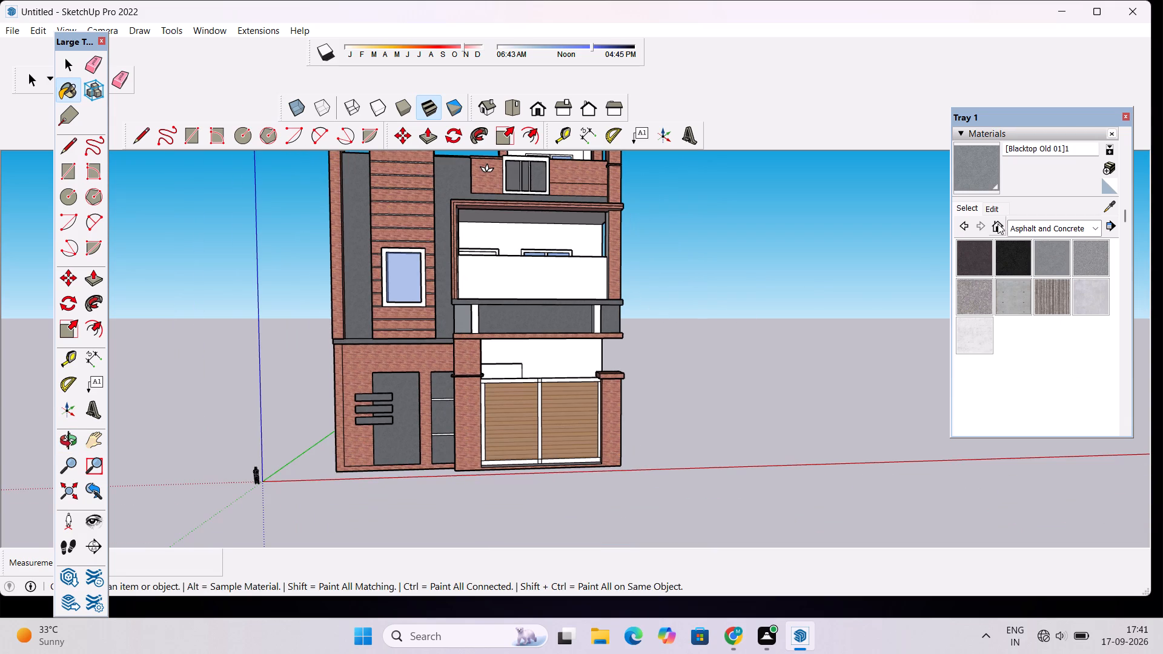
pyautogui.click(996, 211)
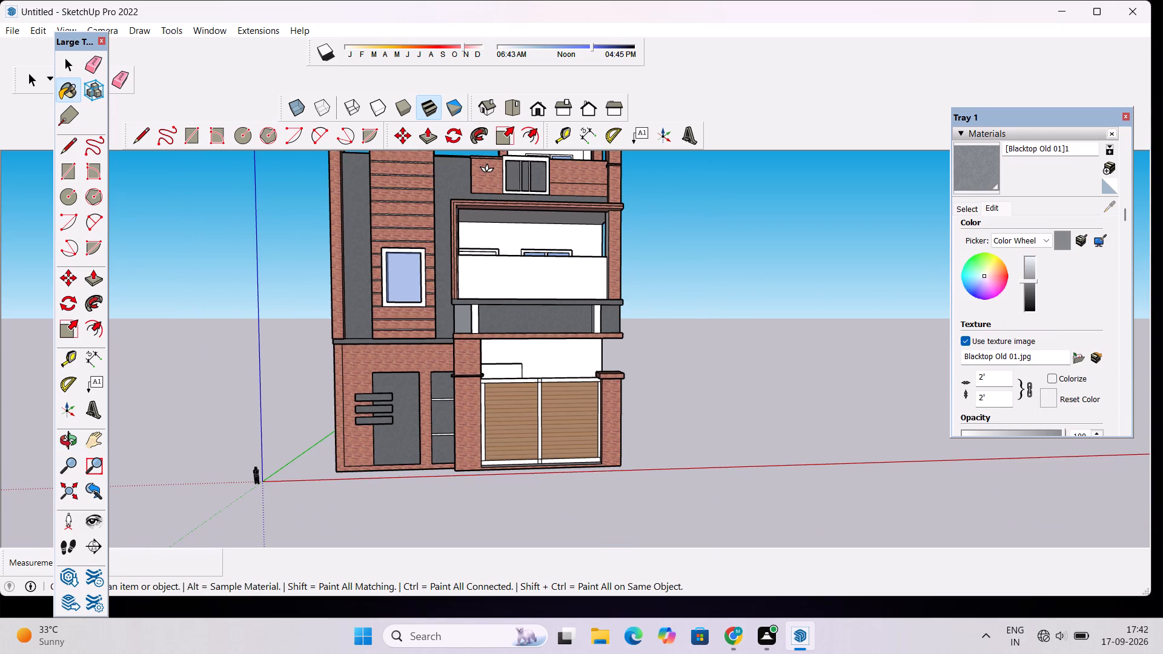
pyautogui.click(993, 395)
pyautogui.press('BackSpace')
pyautogui.press('BackSpace')
pyautogui.press('BackSpace')
pyautogui.press('BackSpace')
pyautogui.press('BackSpace')
pyautogui.press('BackSpace')
pyautogui.press('BackSpace')
pyautogui.press('BackSpace')
pyautogui.press('BackSpace')
pyautogui.press('BackSpace')
pyautogui.press('BackSpace')
pyautogui.press('BackSpace')
pyautogui.write("10'")
pyautogui.press('Return')
pyautogui.click(1029, 289)
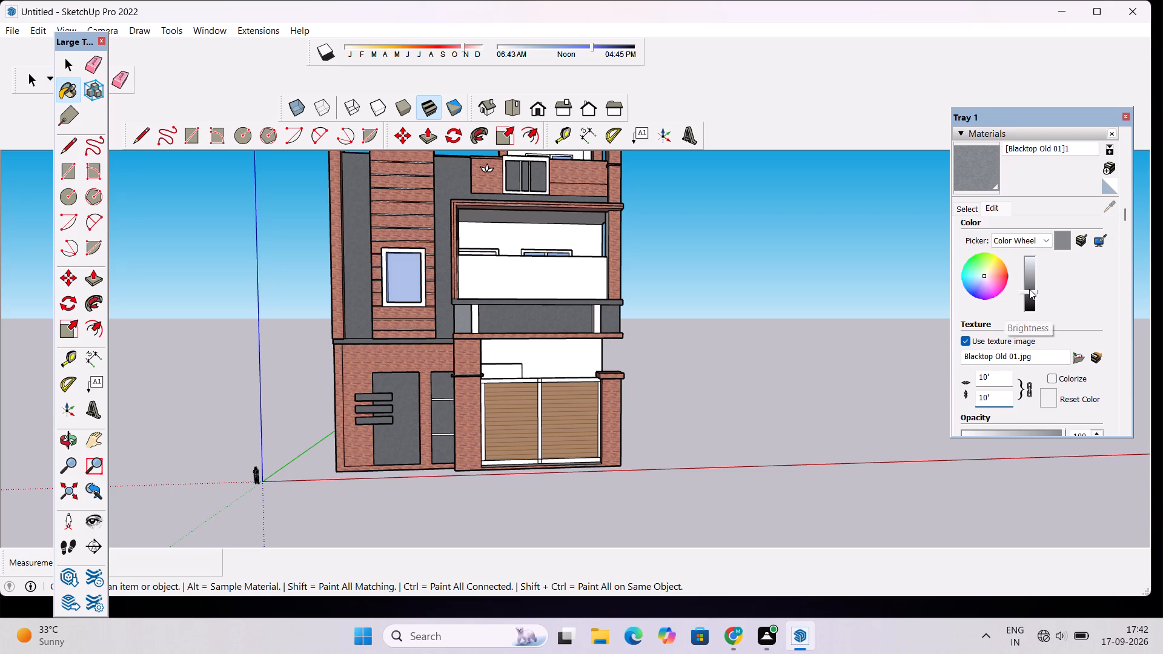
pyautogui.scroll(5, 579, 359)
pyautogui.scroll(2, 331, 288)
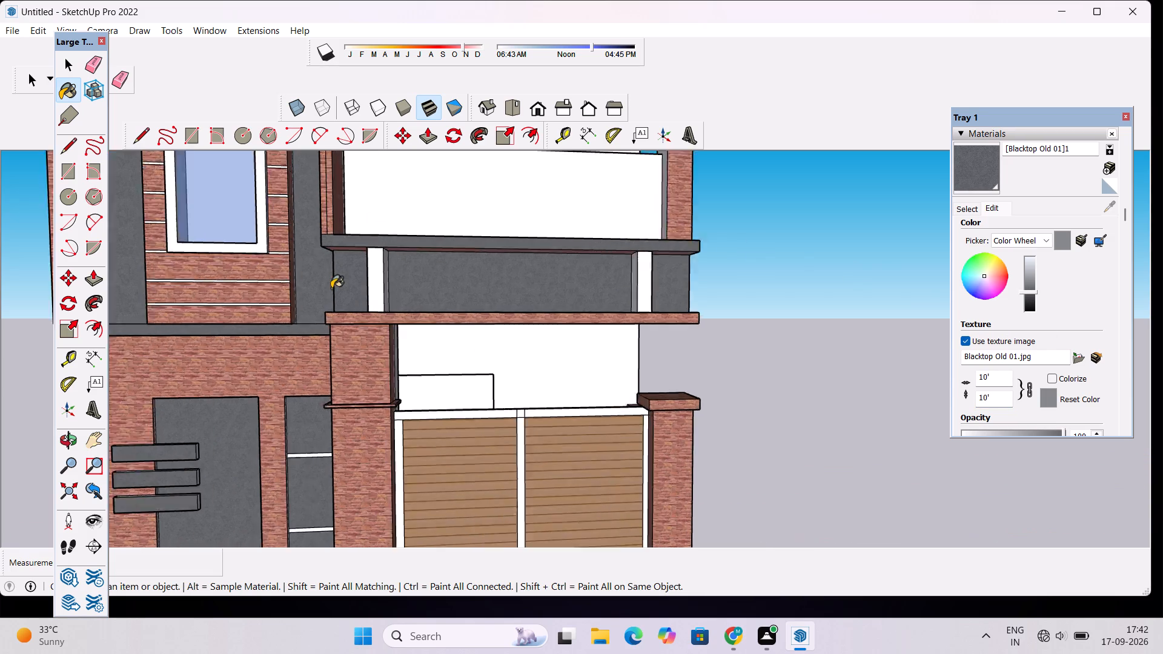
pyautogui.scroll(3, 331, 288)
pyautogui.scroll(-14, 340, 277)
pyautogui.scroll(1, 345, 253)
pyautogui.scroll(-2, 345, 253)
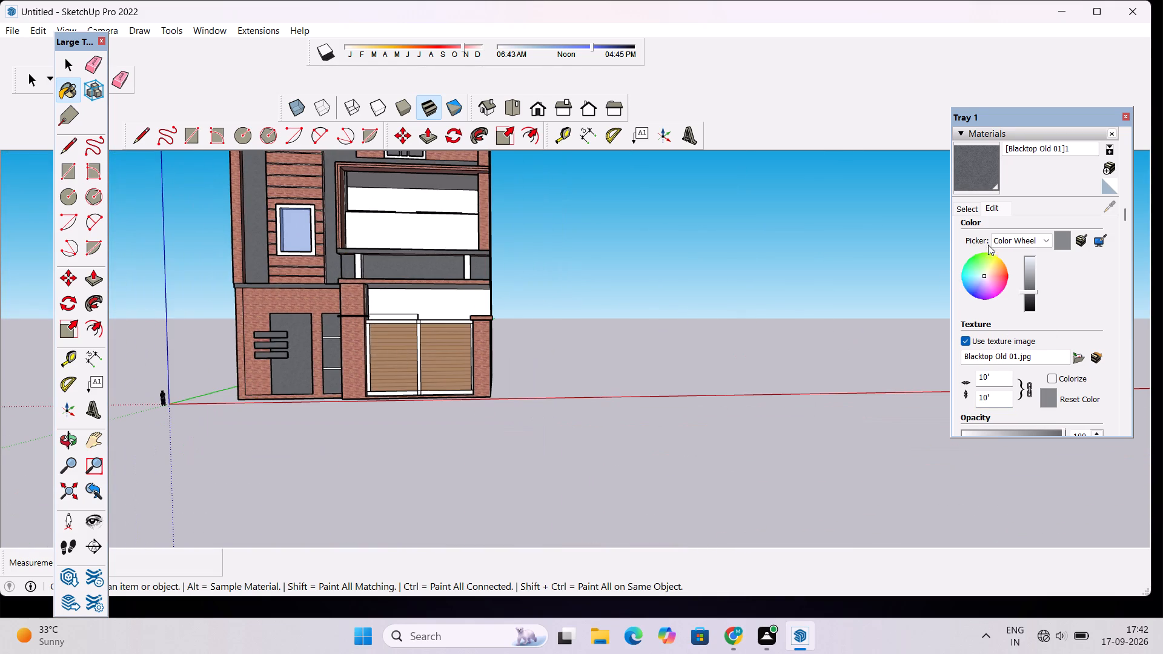
# Paint the ground-floor gate frame's top rail and middle post with 0137_Black from Colors-Named.
pyautogui.click(969, 206)
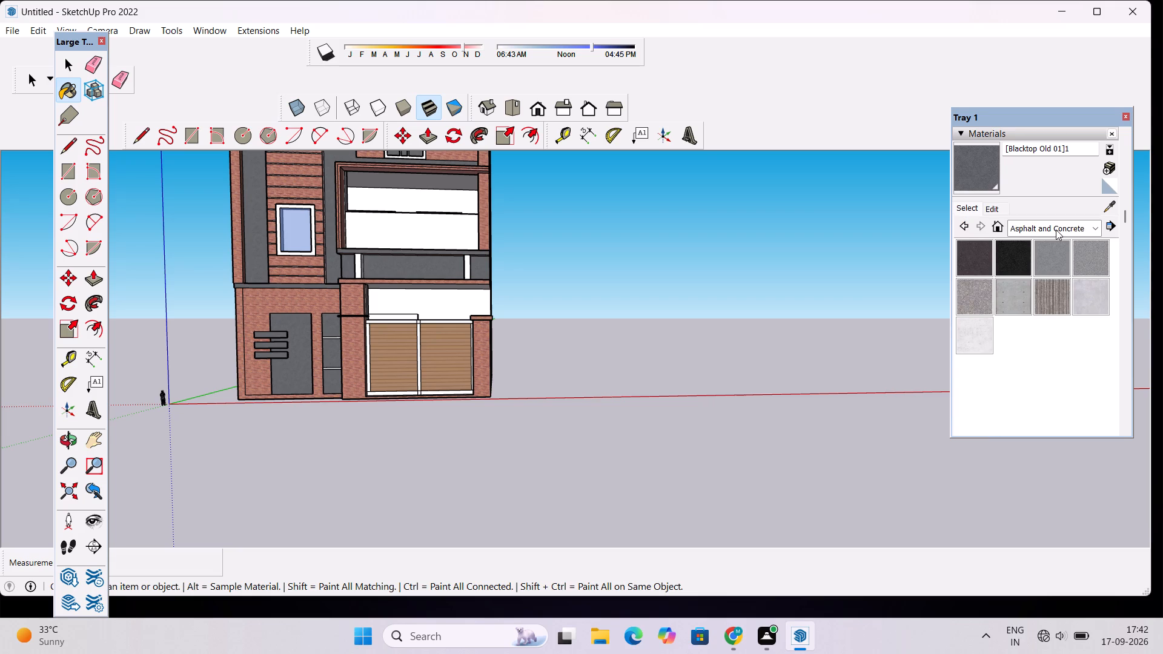
pyautogui.click(1056, 230)
pyautogui.click(1048, 292)
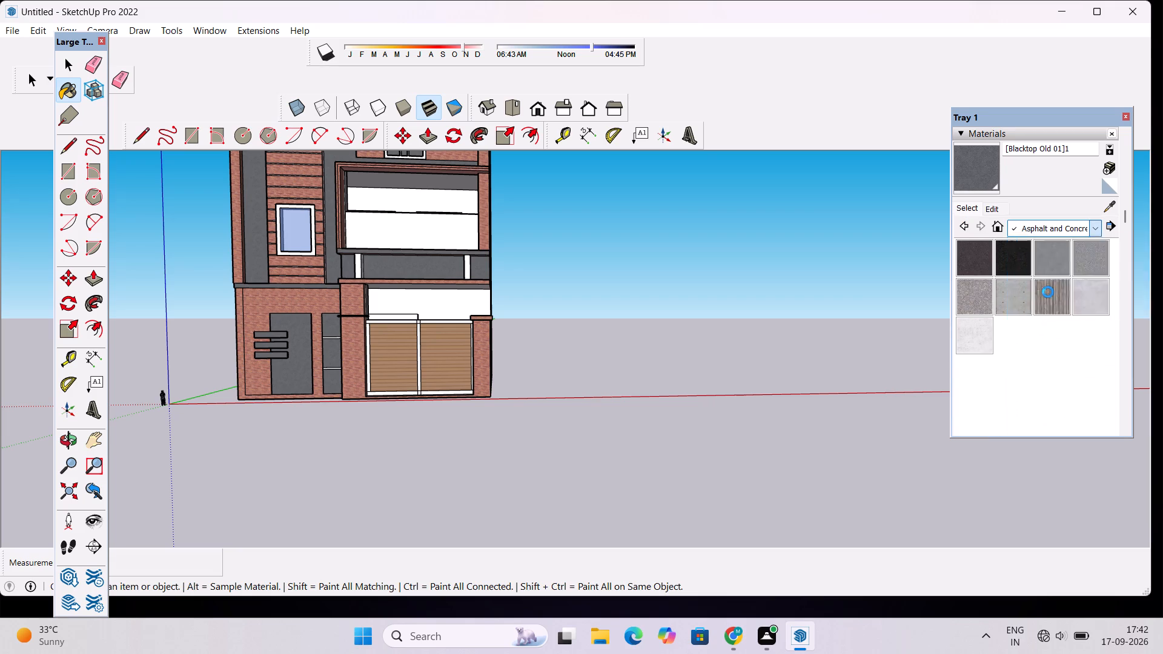
pyautogui.scroll(-17, 1008, 308)
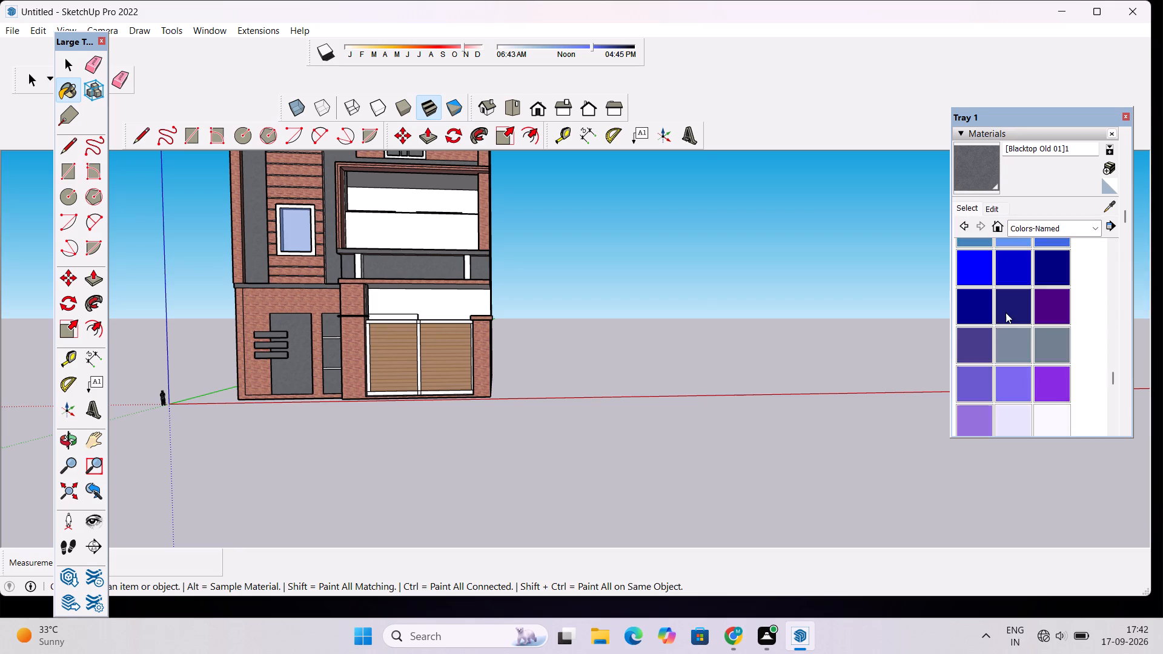
pyautogui.scroll(-12, 1006, 312)
pyautogui.scroll(5, 1006, 312)
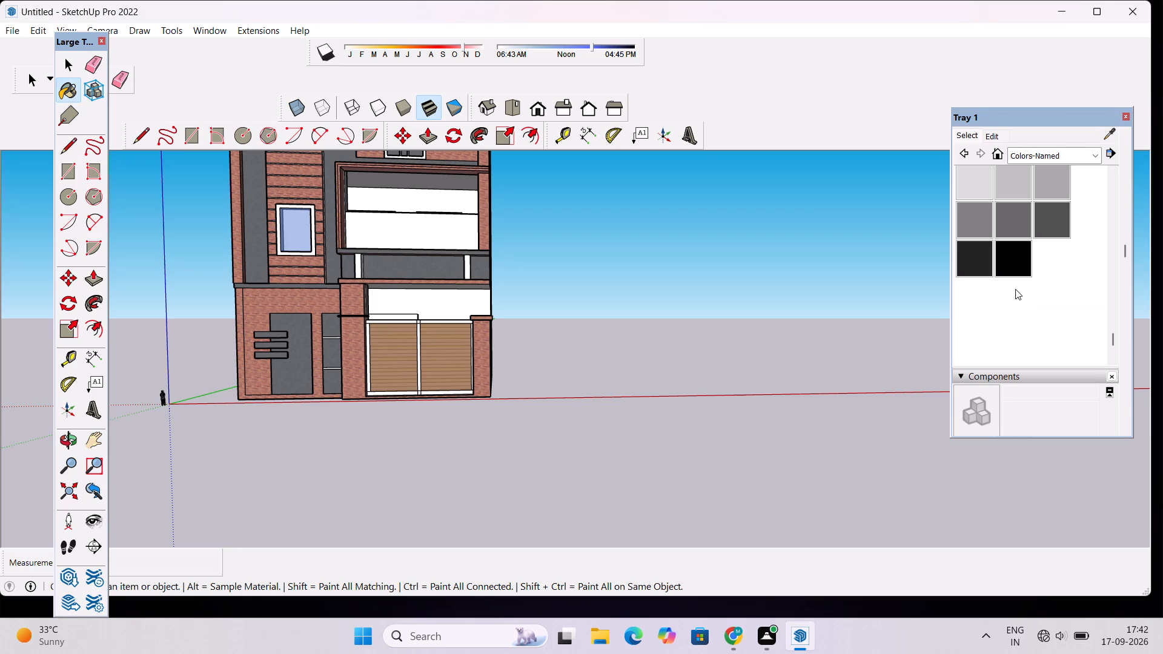
pyautogui.click(1018, 264)
pyautogui.scroll(9, 461, 310)
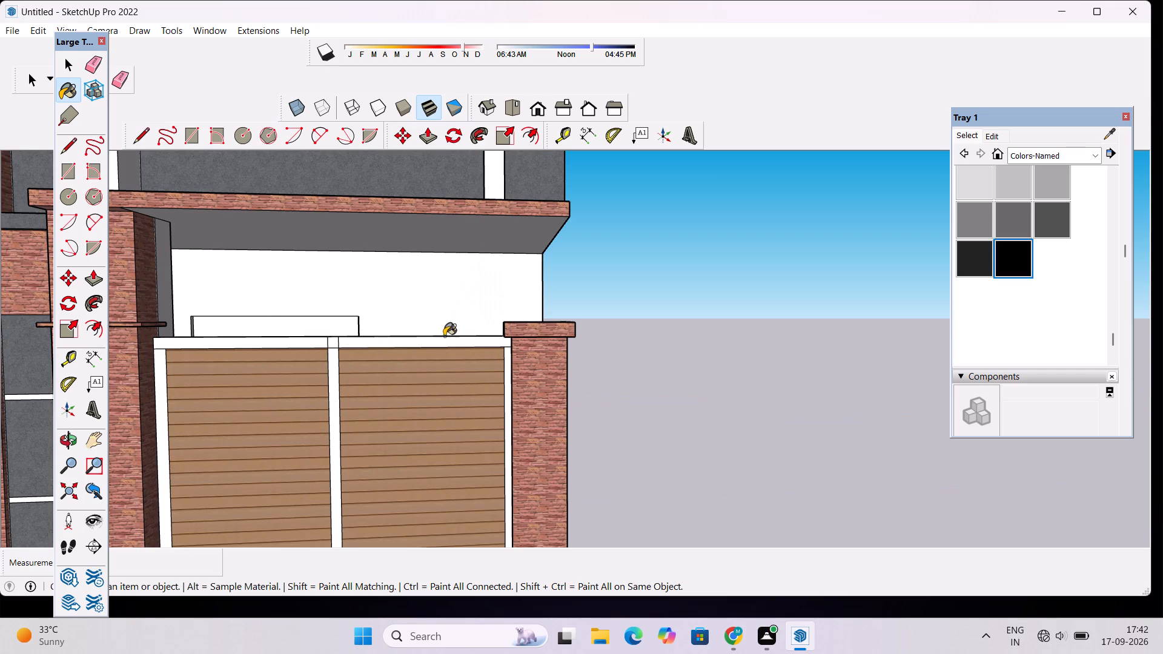
pyautogui.click(445, 340)
pyautogui.click(332, 342)
pyautogui.click(314, 344)
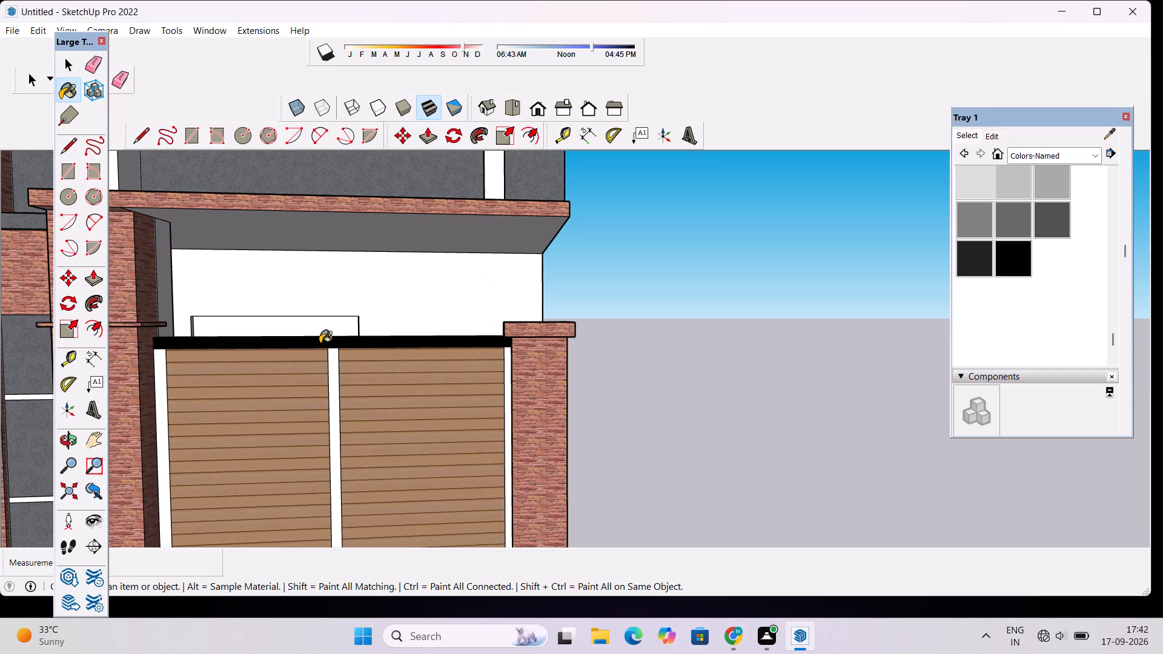
pyautogui.click(331, 355)
# Paint the gate frame's two outer side members and its bottom rail with 0137_Black.
pyautogui.scroll(-5, 380, 299)
pyautogui.scroll(5, 279, 388)
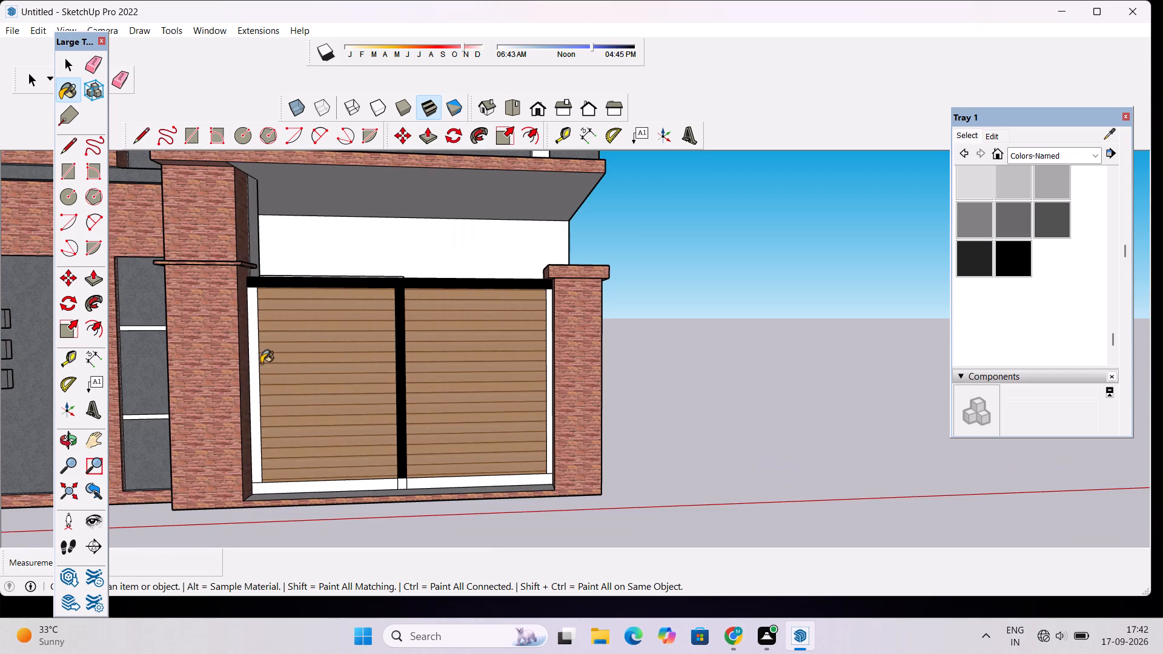
pyautogui.click(251, 355)
pyautogui.scroll(4, 273, 461)
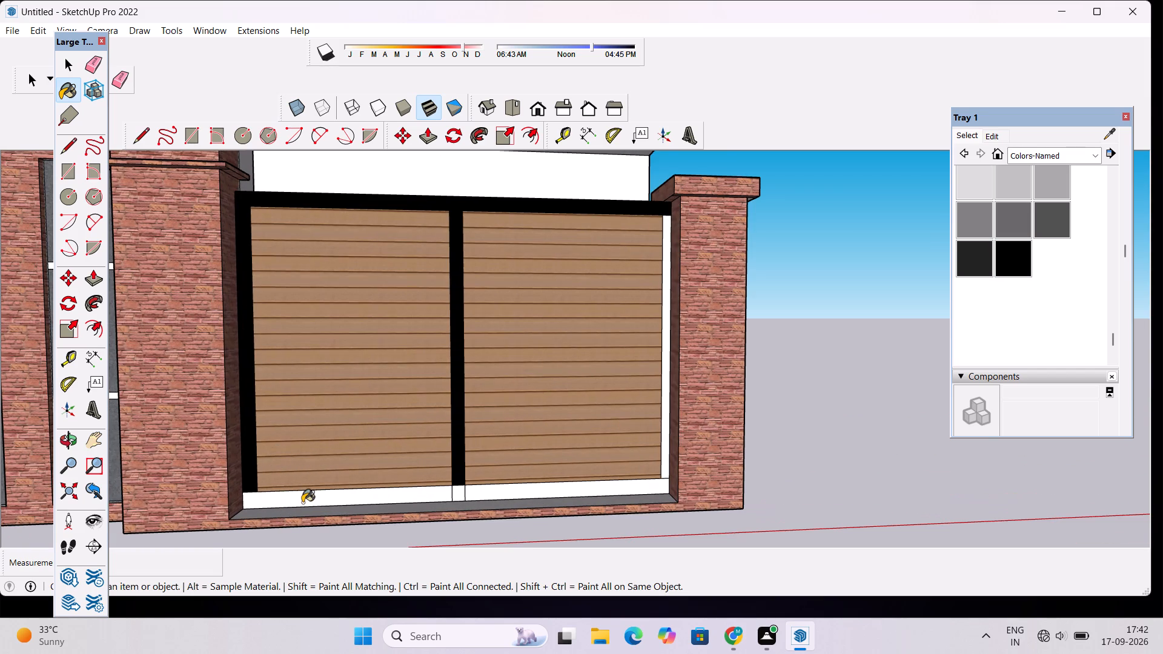
pyautogui.click(302, 503)
pyautogui.click(456, 488)
pyautogui.click(473, 490)
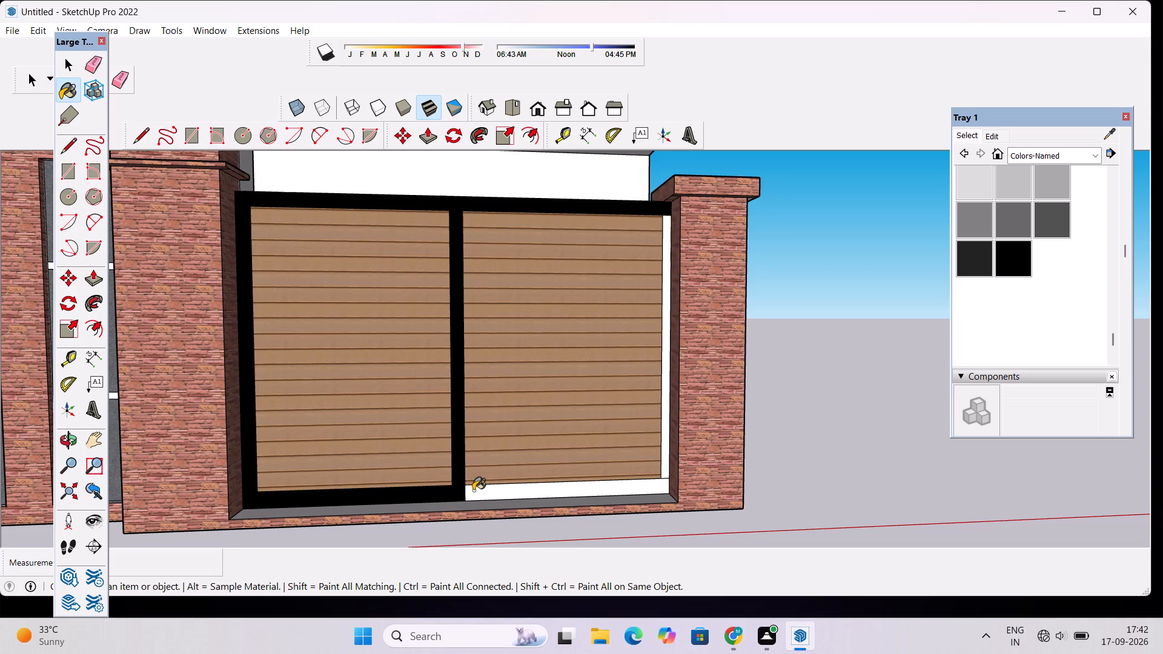
pyautogui.click(667, 414)
pyautogui.scroll(-1, 577, 365)
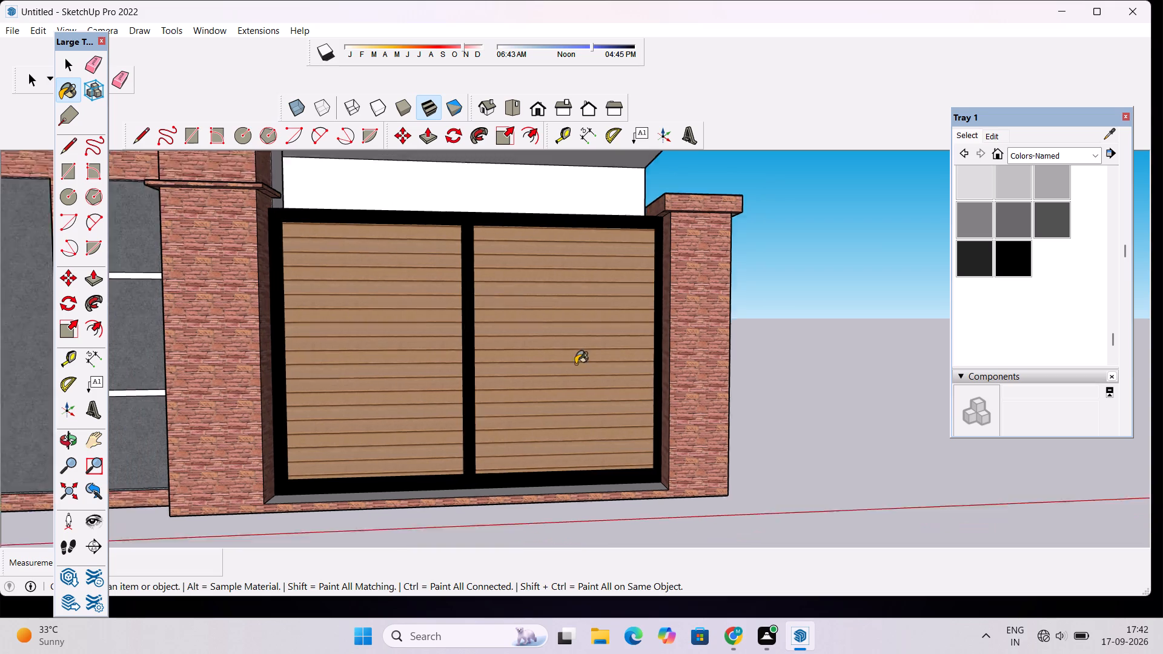
pyautogui.scroll(-18, 575, 364)
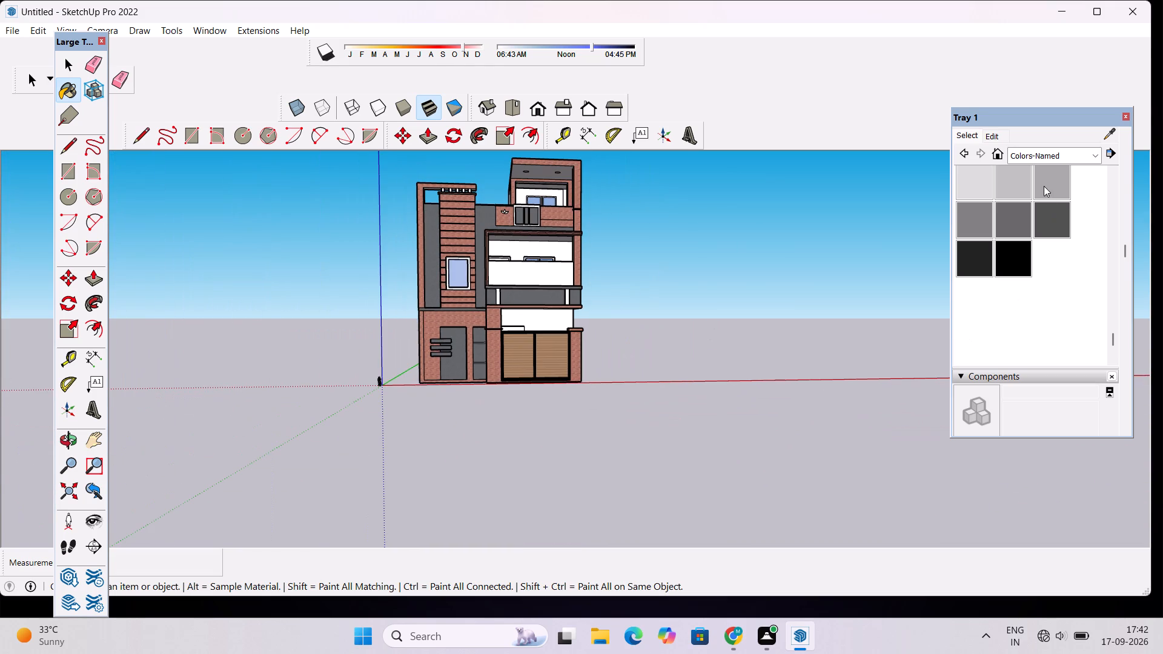
# Paint the underside of the top-floor roof slab with the plain reddish-brown material from the Wood collection.
pyautogui.click(1062, 156)
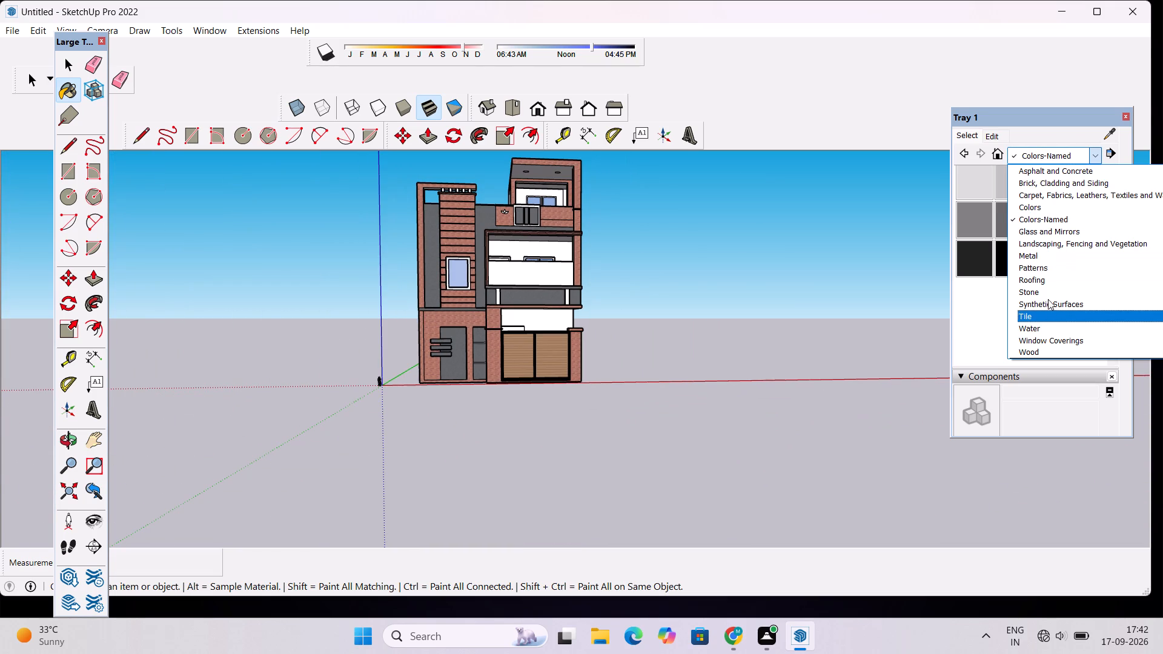
pyautogui.click(1030, 285)
pyautogui.click(1067, 155)
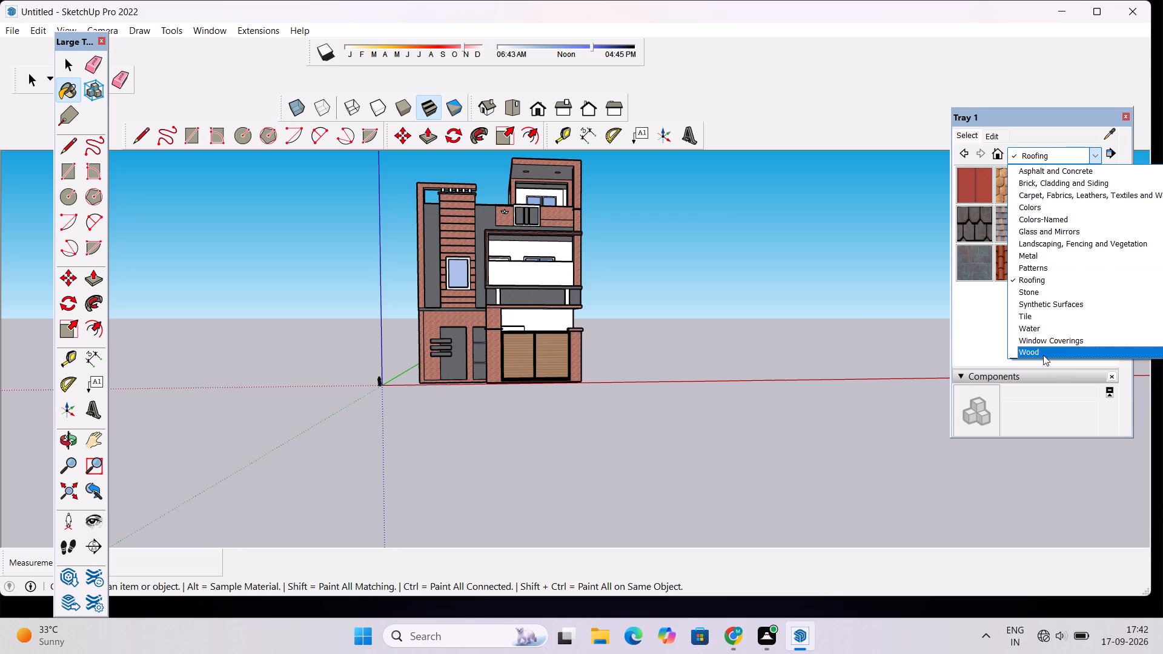
pyautogui.click(1043, 355)
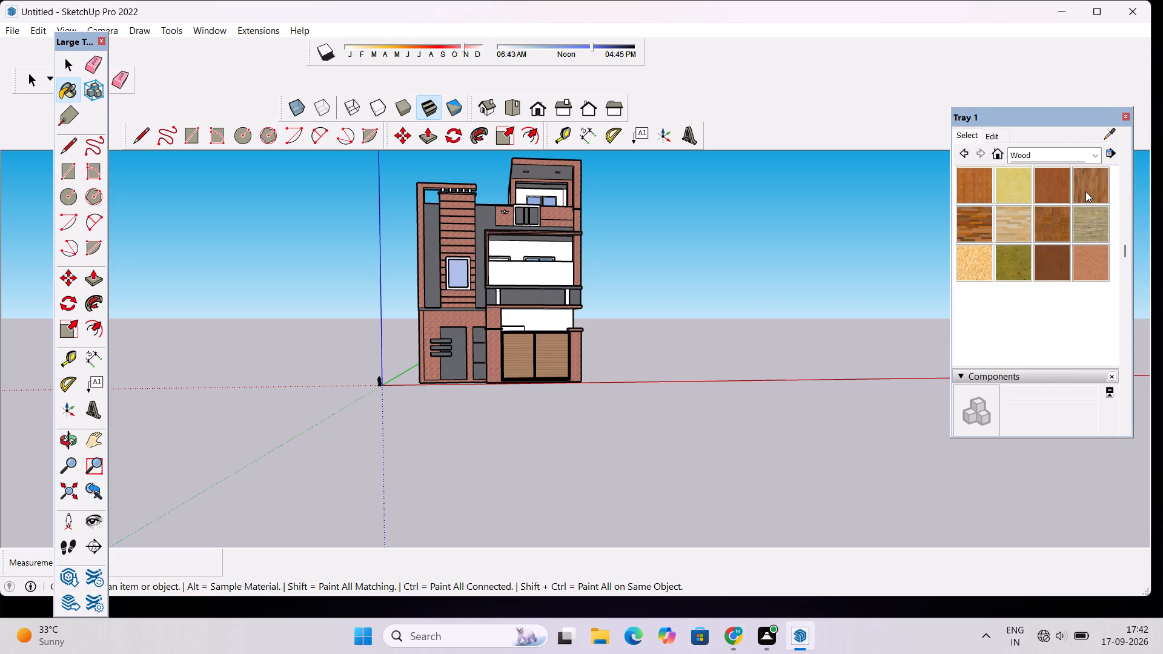
pyautogui.click(1041, 194)
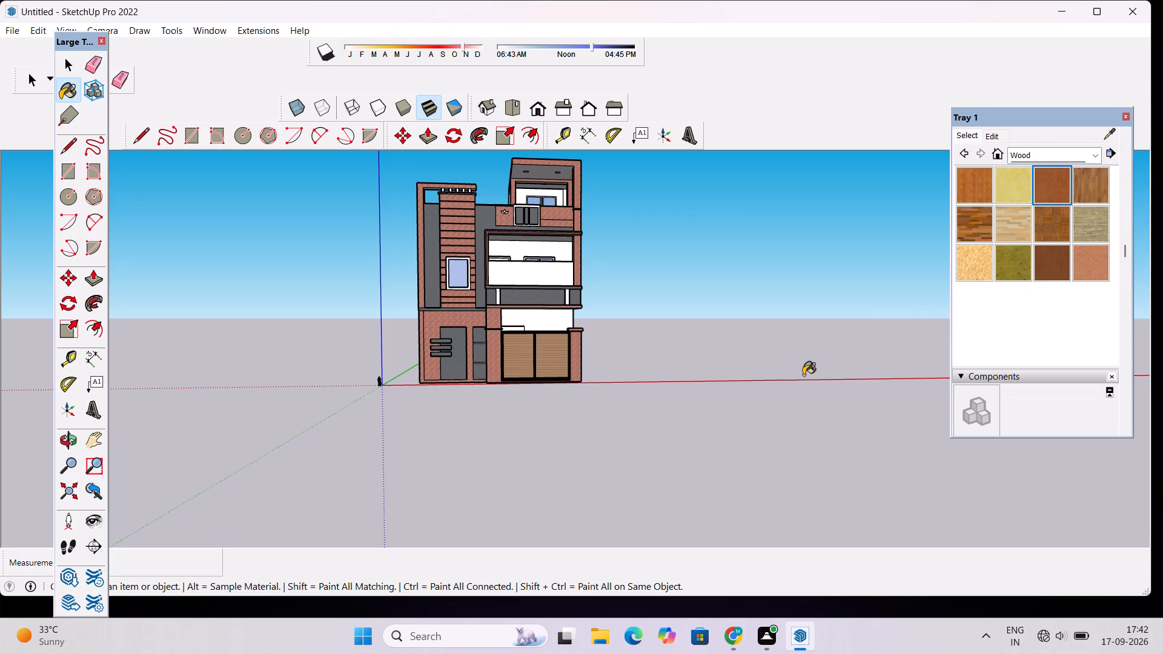
pyautogui.scroll(-3, 638, 363)
pyautogui.scroll(10, 511, 219)
pyautogui.scroll(12, 557, 201)
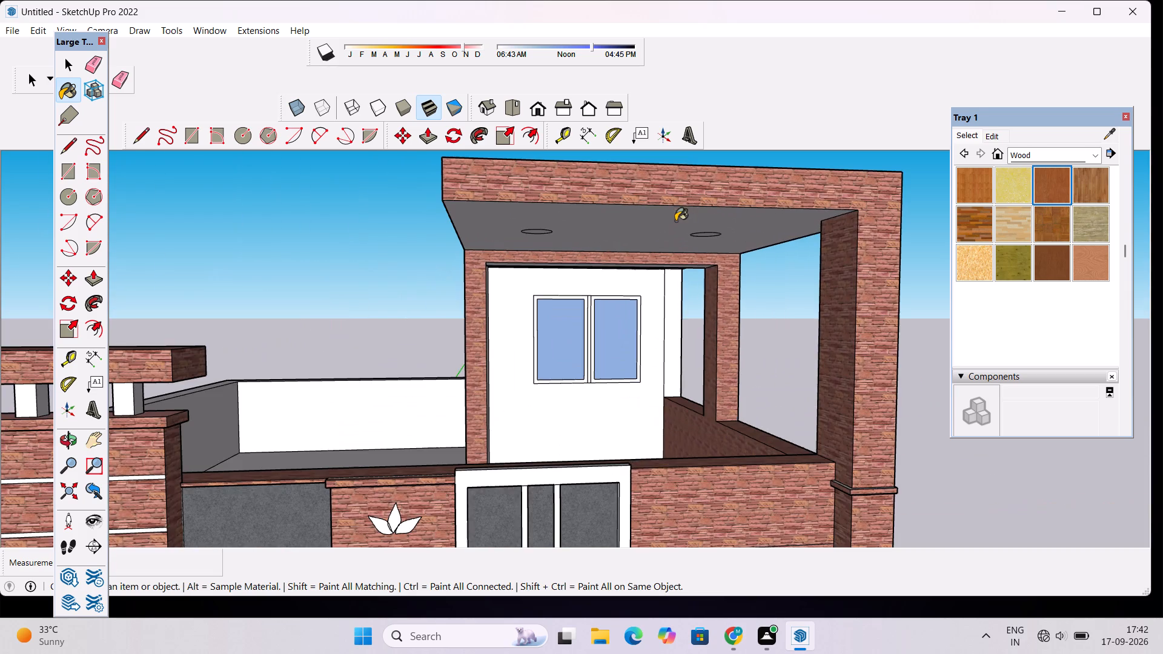
pyautogui.scroll(1, 675, 221)
pyautogui.click(668, 223)
pyautogui.scroll(-4, 615, 242)
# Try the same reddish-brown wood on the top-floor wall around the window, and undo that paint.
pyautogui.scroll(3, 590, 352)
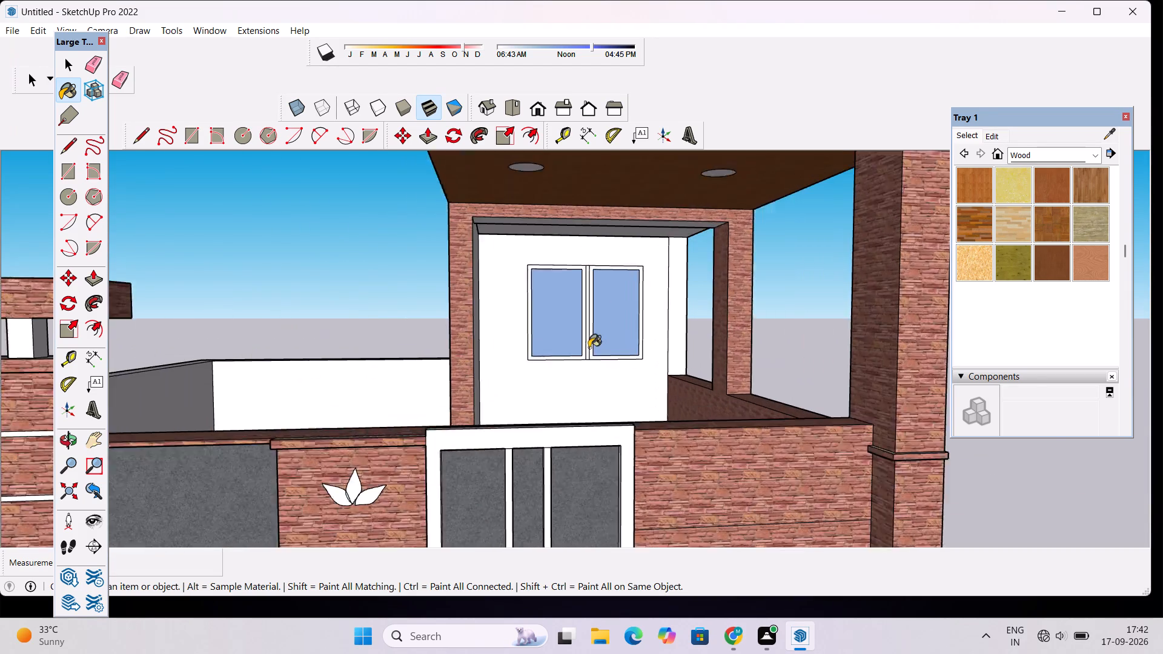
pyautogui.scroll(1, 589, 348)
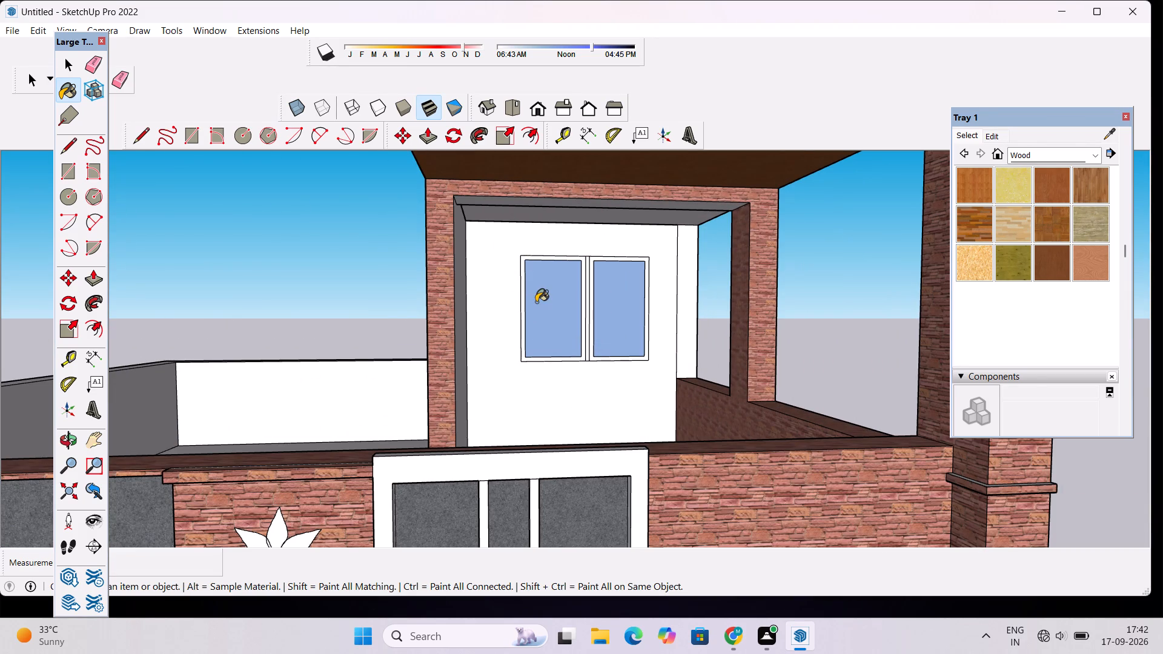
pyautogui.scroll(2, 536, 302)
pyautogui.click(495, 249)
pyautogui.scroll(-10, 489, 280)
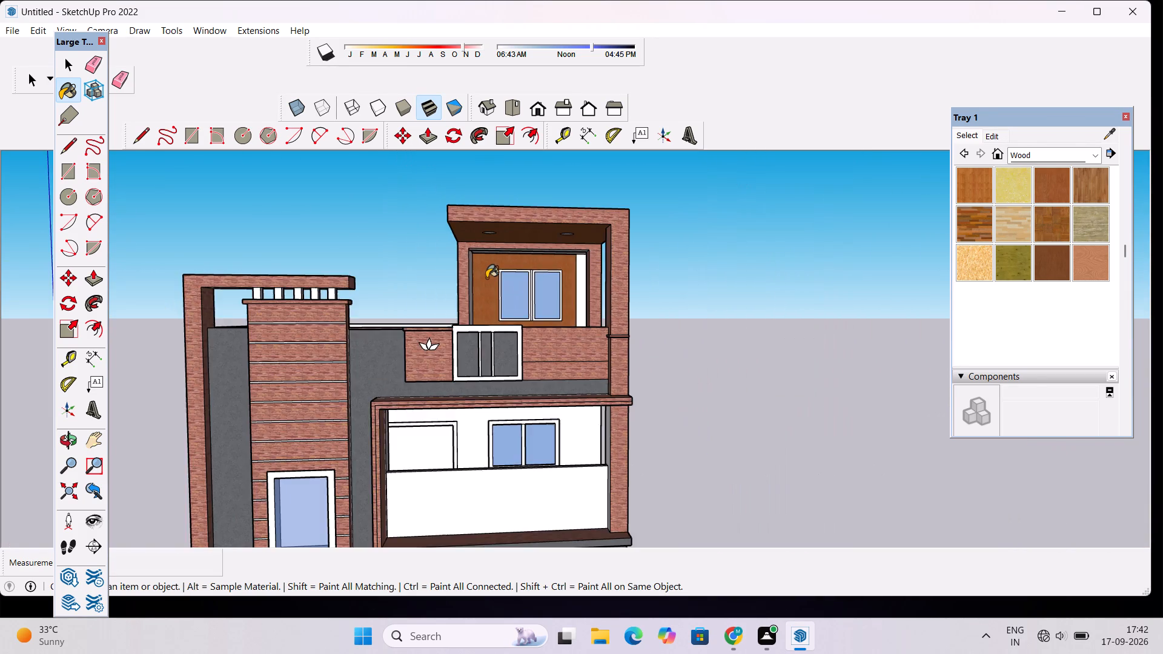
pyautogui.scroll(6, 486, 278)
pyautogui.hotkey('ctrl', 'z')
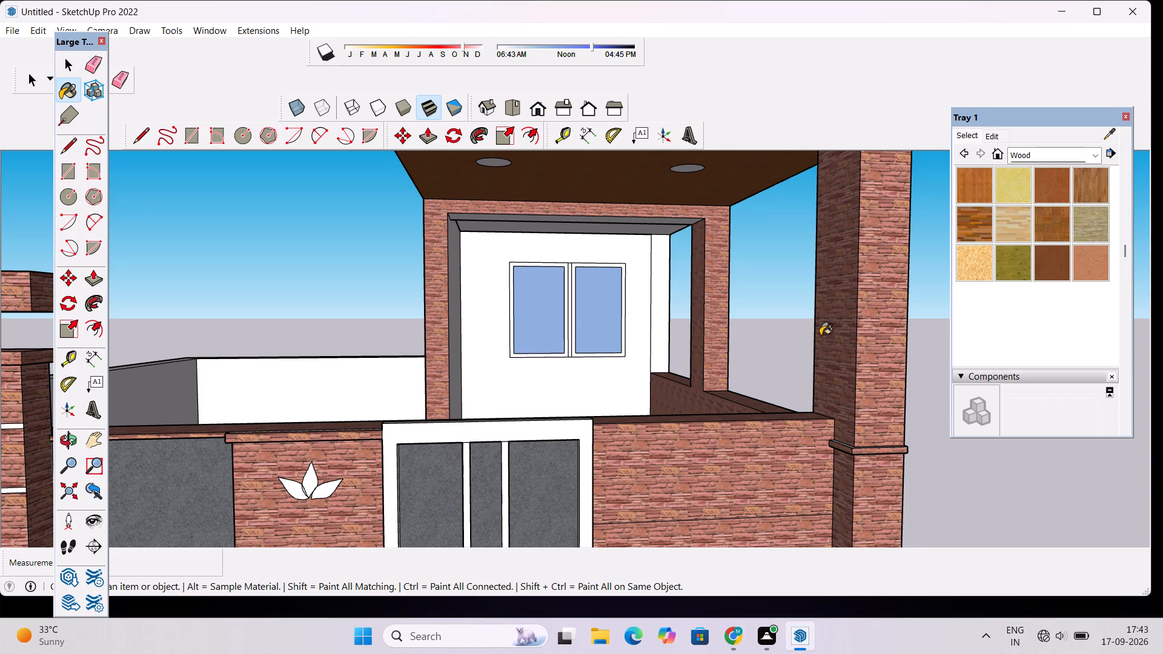
# Paint both sash frames and the central mullion of the top-floor window with 0137_Black from Colors-Named.
pyautogui.click(1082, 154)
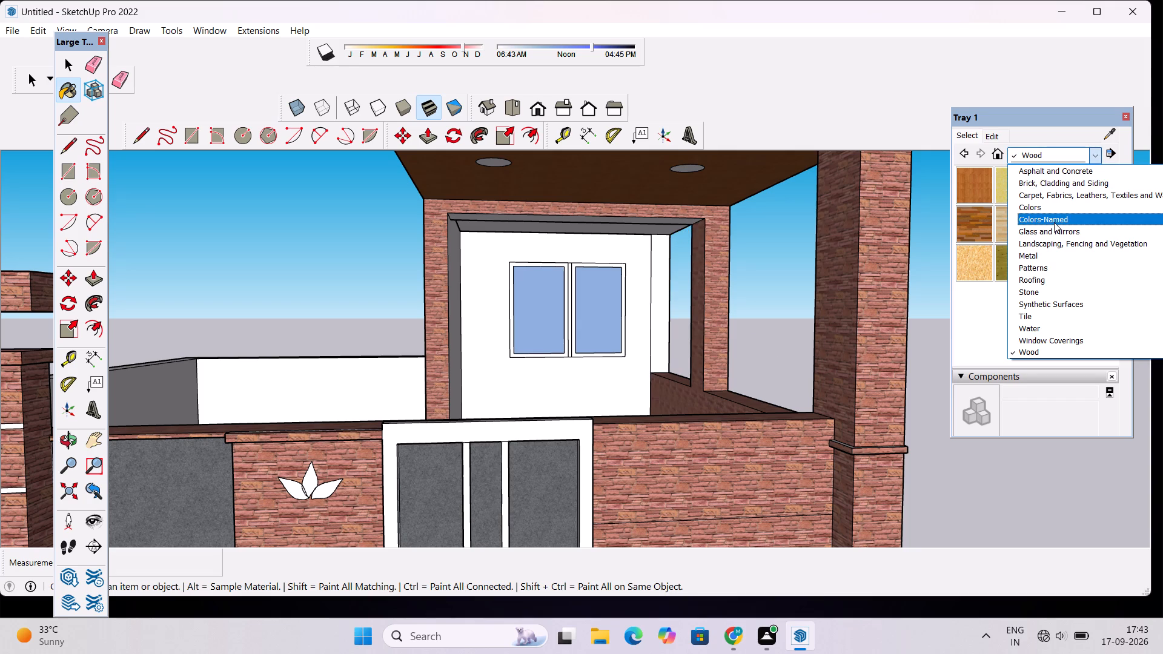
pyautogui.click(1054, 222)
pyautogui.scroll(-18, 1015, 242)
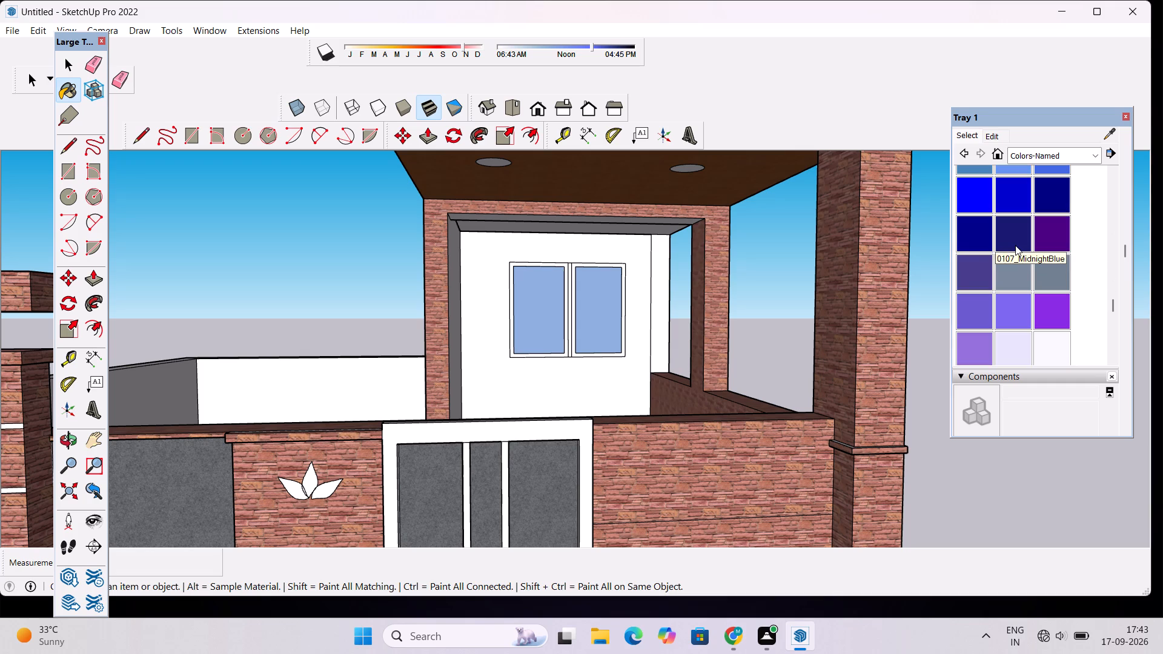
pyautogui.scroll(4, 1018, 247)
pyautogui.scroll(-9, 1044, 287)
pyautogui.click(1007, 265)
pyautogui.scroll(4, 619, 272)
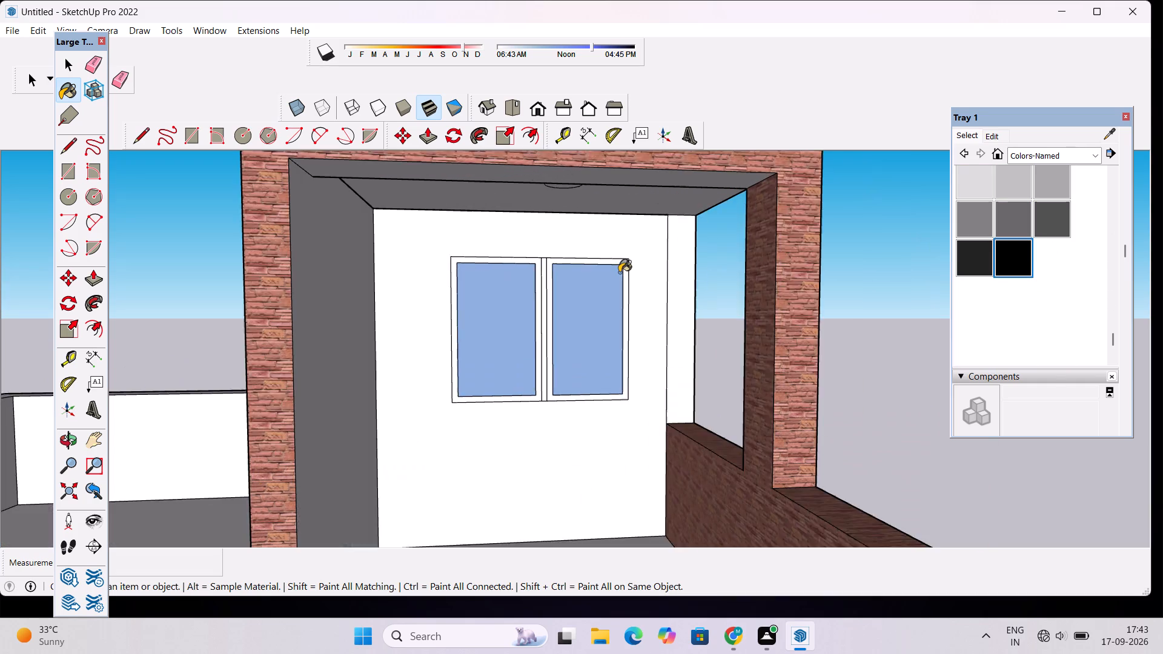
pyautogui.scroll(4, 619, 272)
pyautogui.click(599, 251)
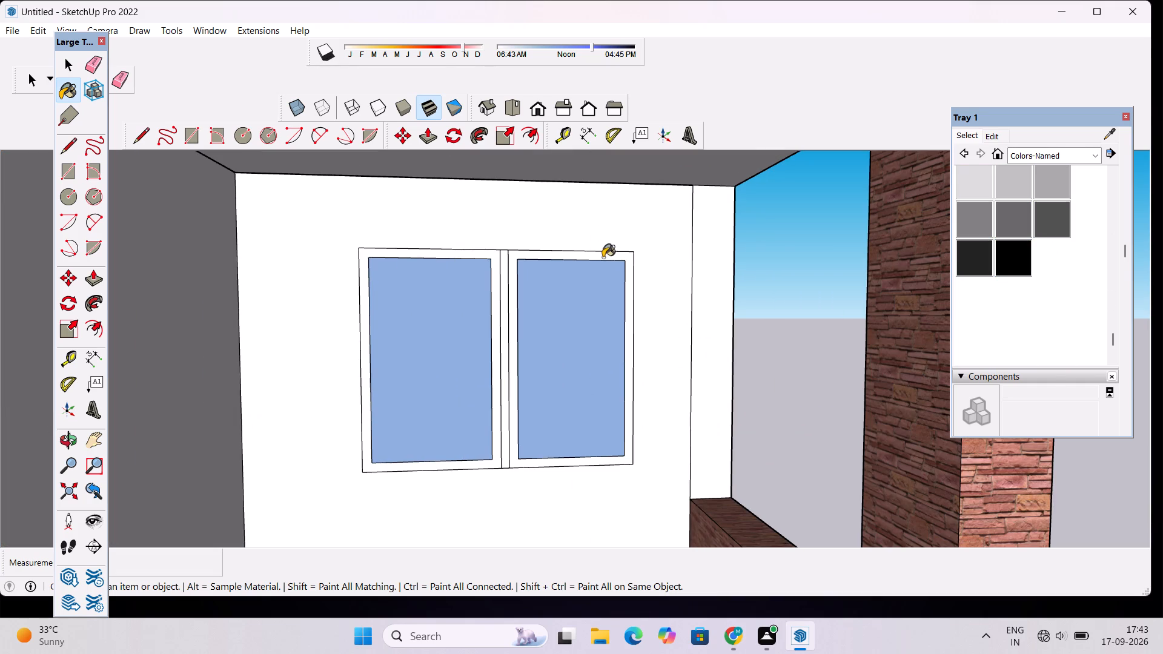
pyautogui.click(603, 258)
pyautogui.click(486, 254)
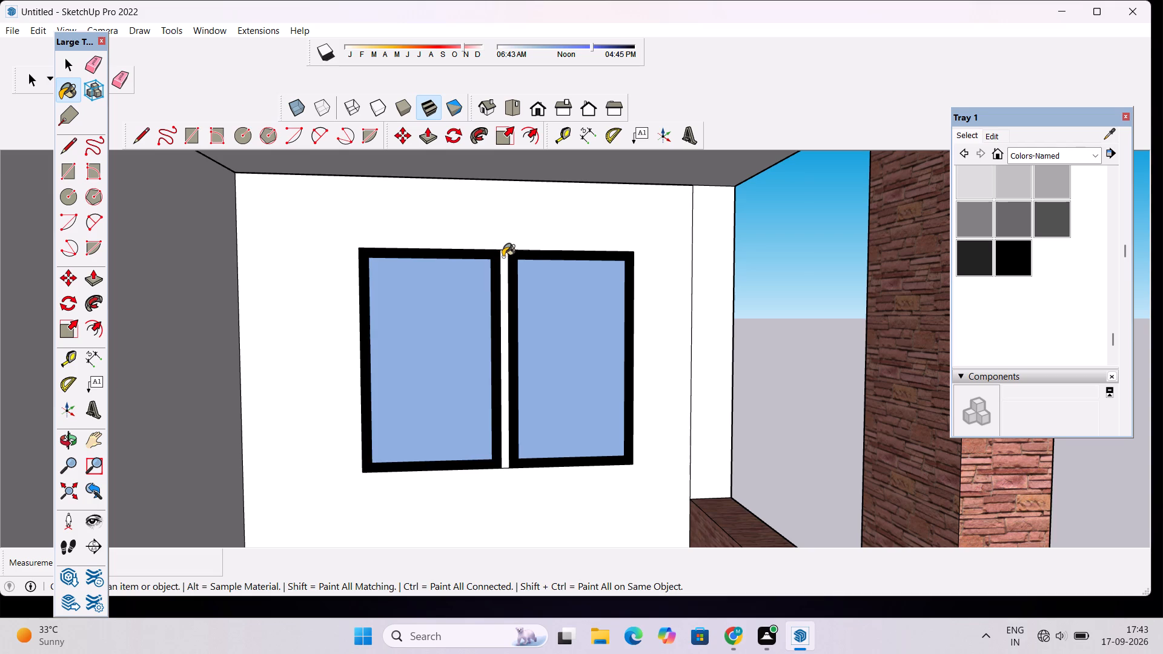
pyautogui.click(503, 257)
pyautogui.scroll(-9, 451, 233)
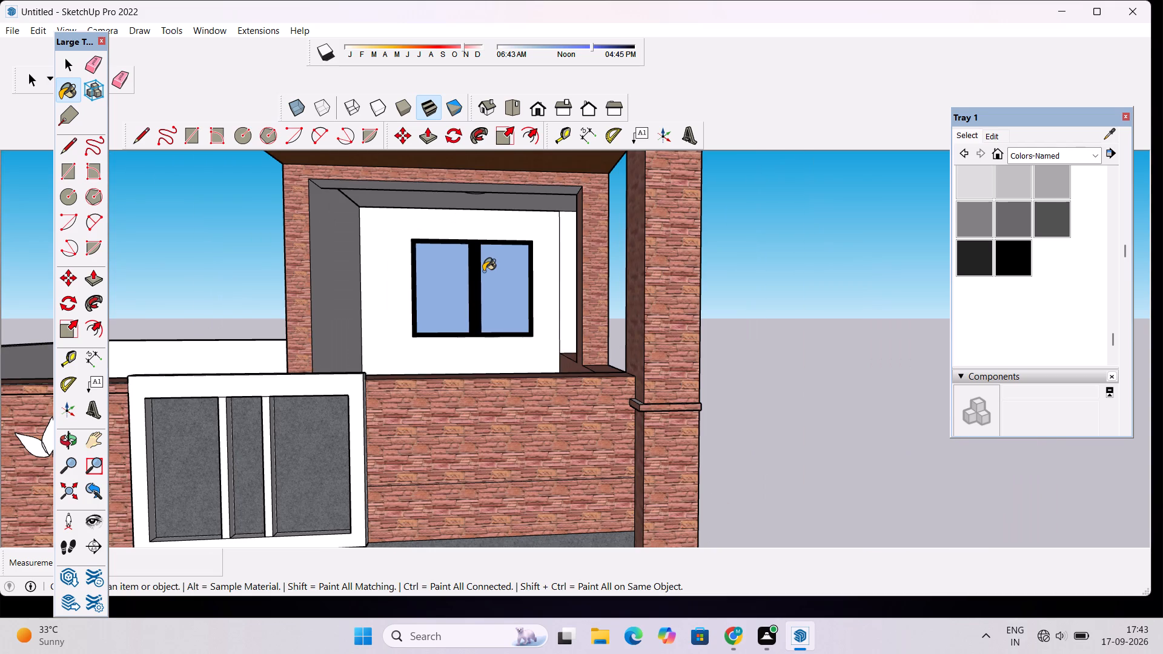
# Paint the ground-floor wall behind the gate with Granite Brown from the Stone collection.
pyautogui.scroll(1, 986, 271)
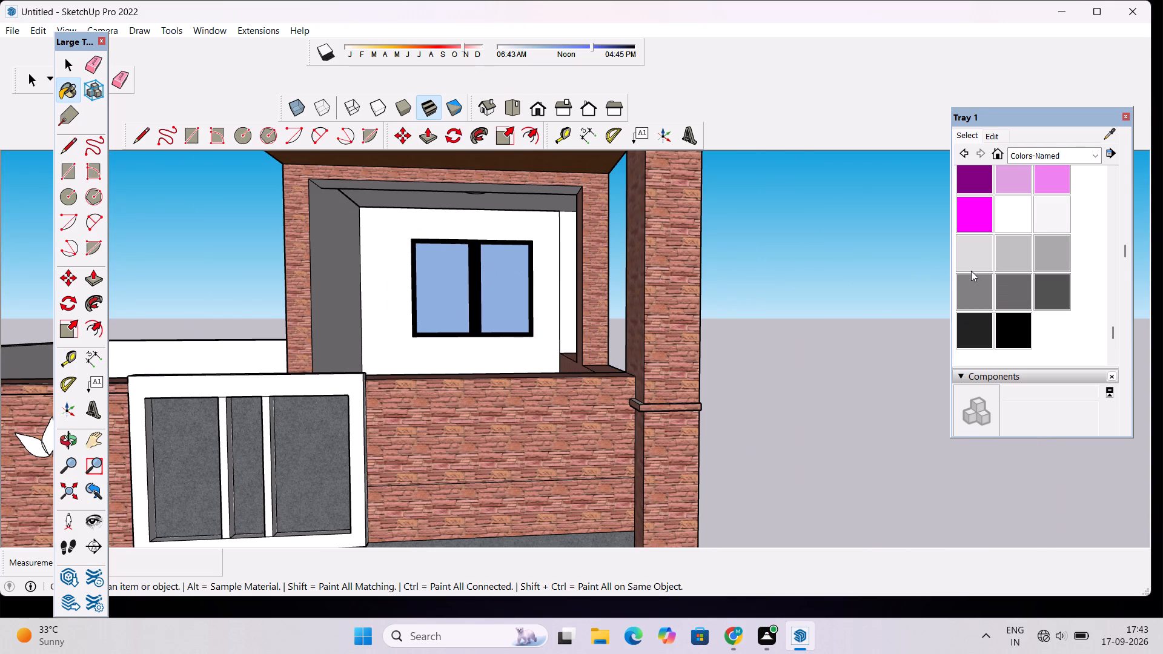
pyautogui.scroll(-3, 1008, 271)
pyautogui.scroll(2, 1009, 271)
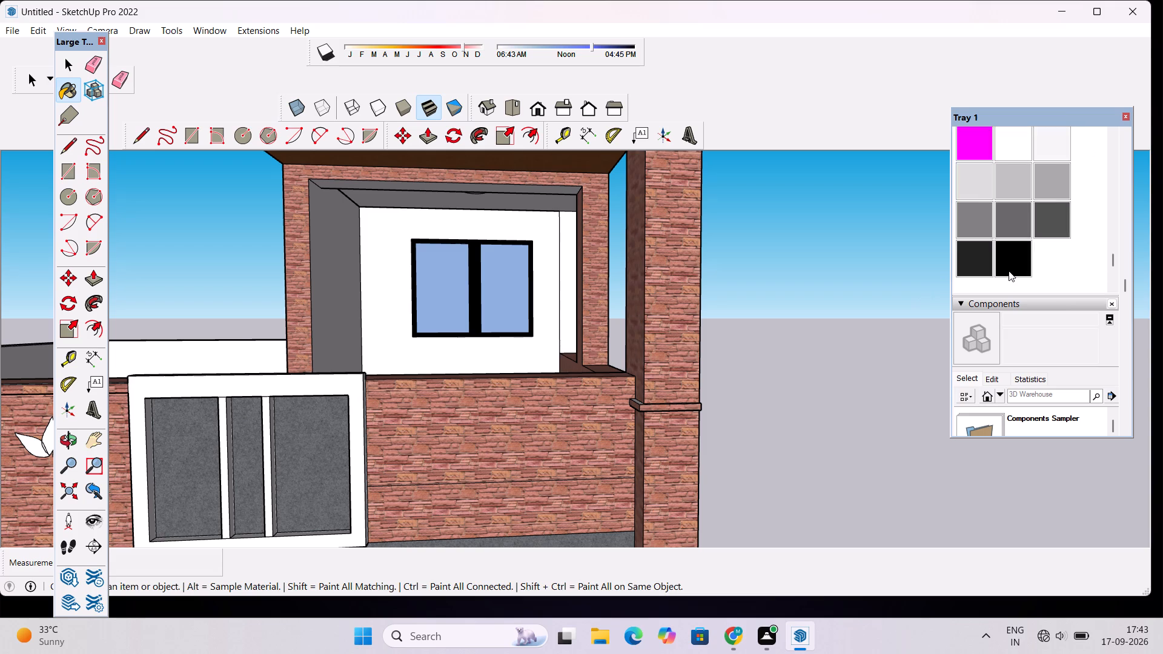
pyautogui.scroll(13, 1009, 271)
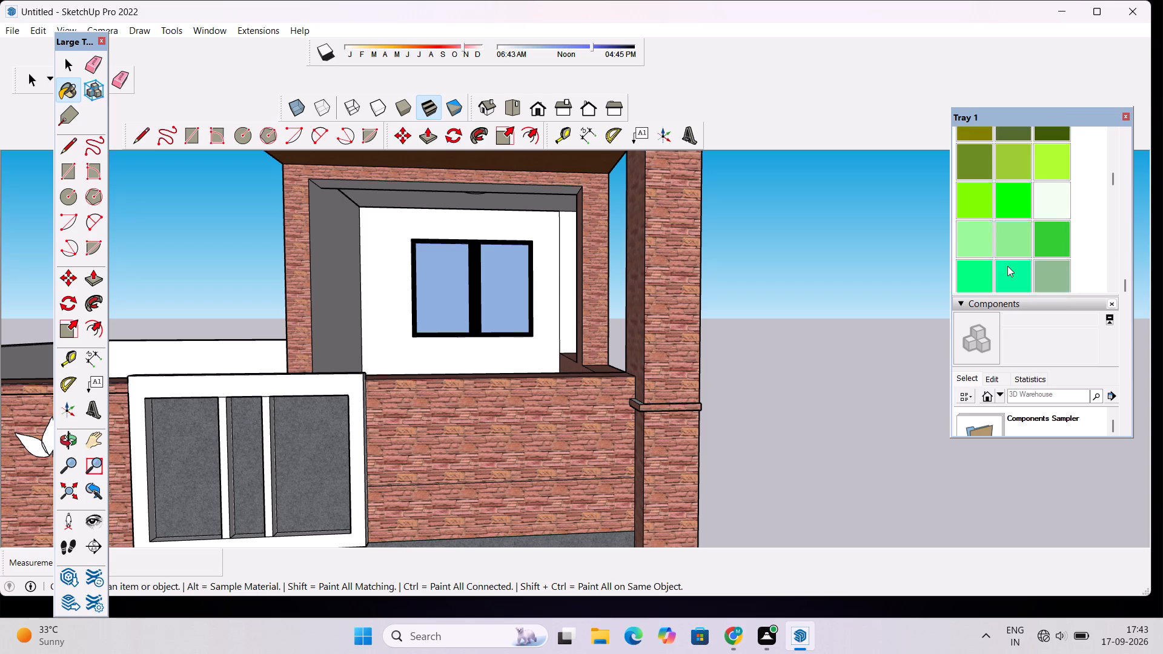
pyautogui.scroll(14, 1007, 266)
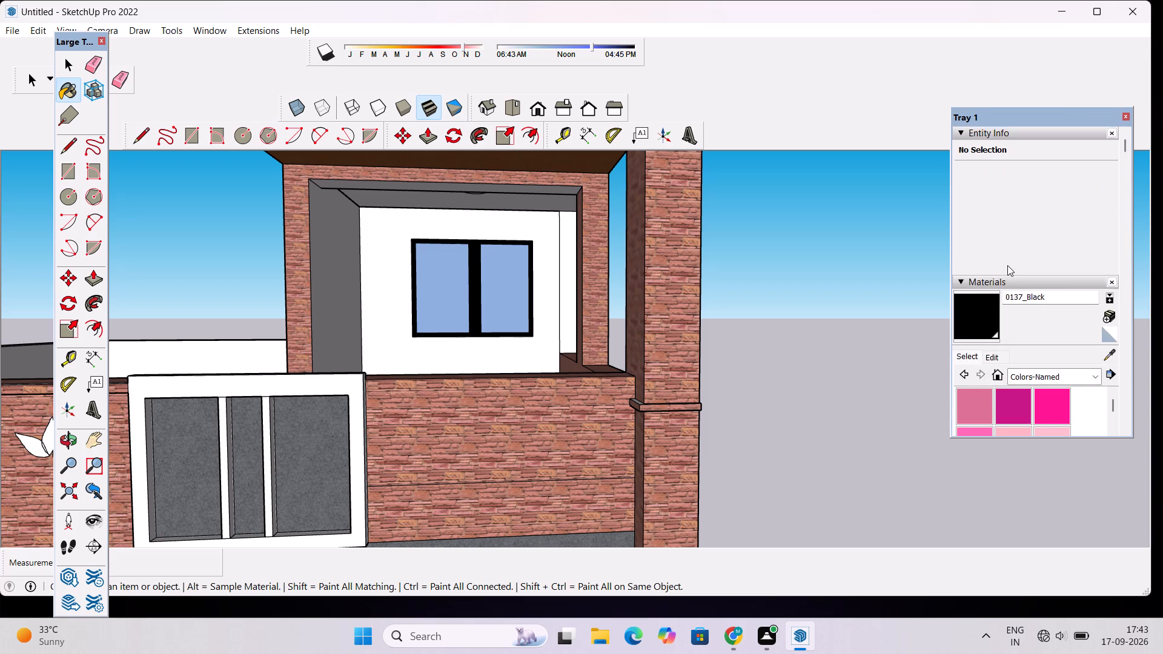
pyautogui.scroll(-1, 1007, 265)
pyautogui.click(1075, 306)
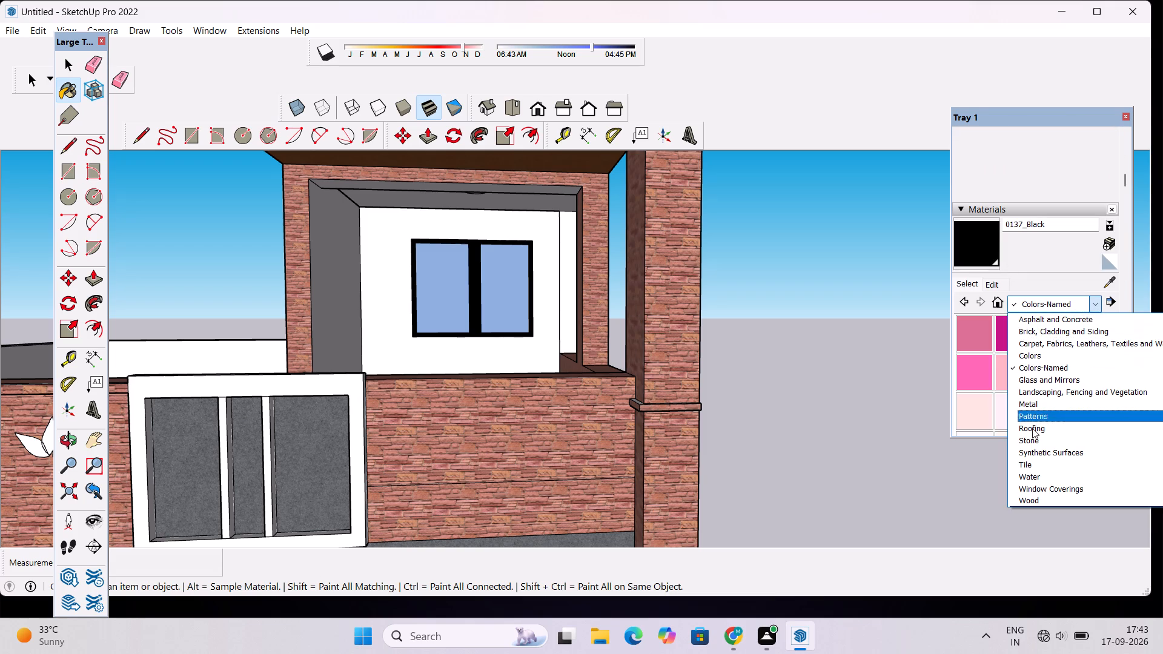
pyautogui.click(1048, 440)
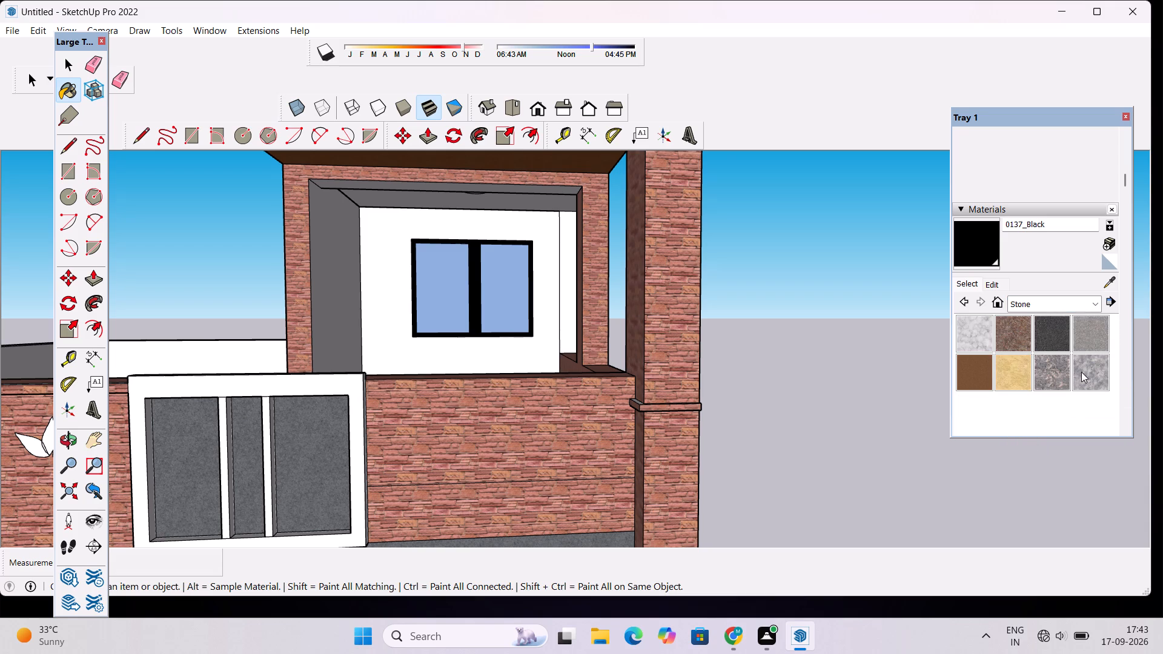
pyautogui.click(1021, 341)
pyautogui.scroll(-9, 524, 323)
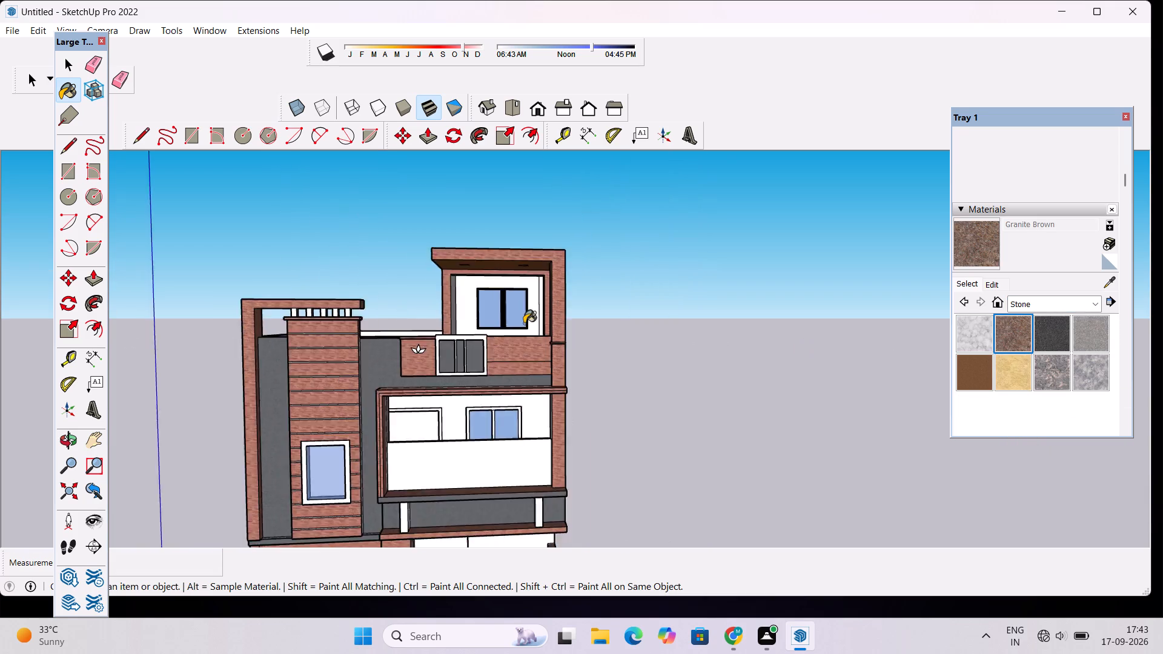
pyautogui.scroll(-4, 524, 323)
pyautogui.scroll(13, 516, 489)
pyautogui.click(520, 444)
# Paint the first-floor balcony's back wall around its door and window with Granite Brown.
pyautogui.scroll(-13, 456, 431)
pyautogui.scroll(2, 464, 367)
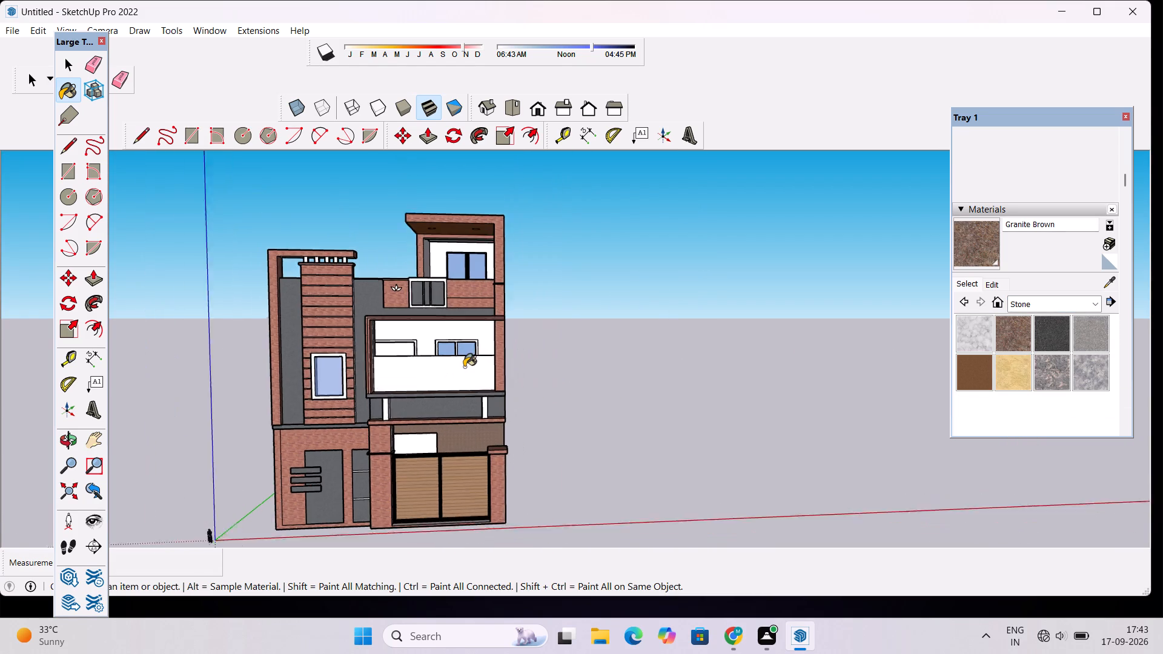
pyautogui.scroll(10, 464, 367)
pyautogui.click(523, 282)
pyautogui.scroll(-4, 419, 315)
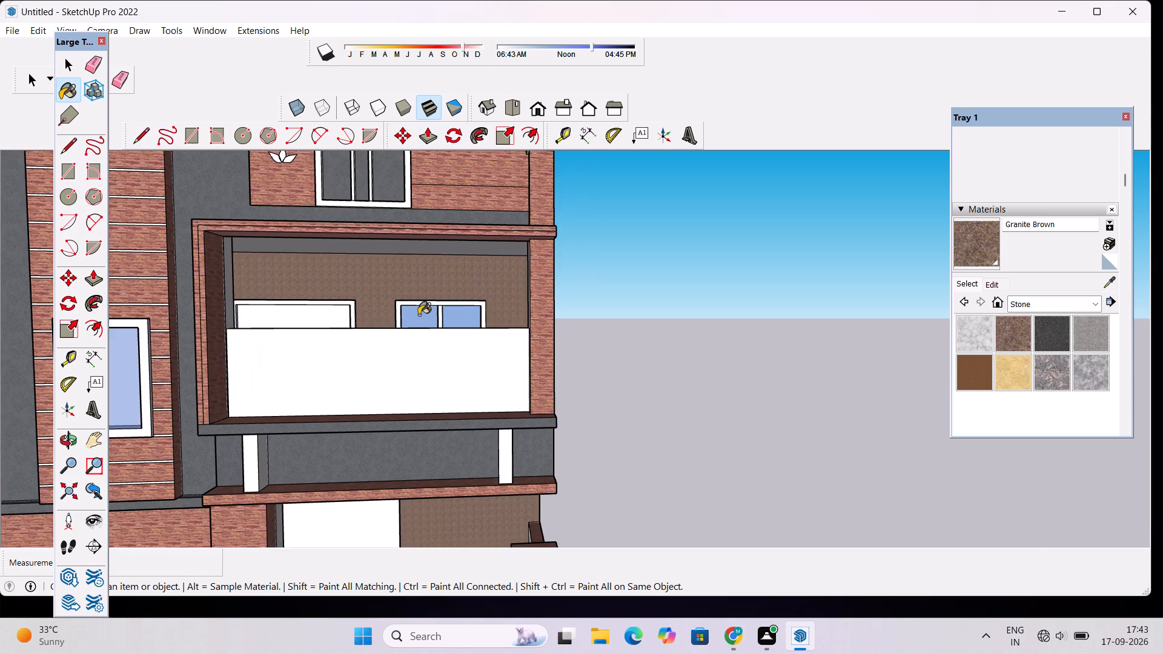
# Paint the far side wall inside the first-floor balcony with Granite Brown.
pyautogui.click(71, 440)
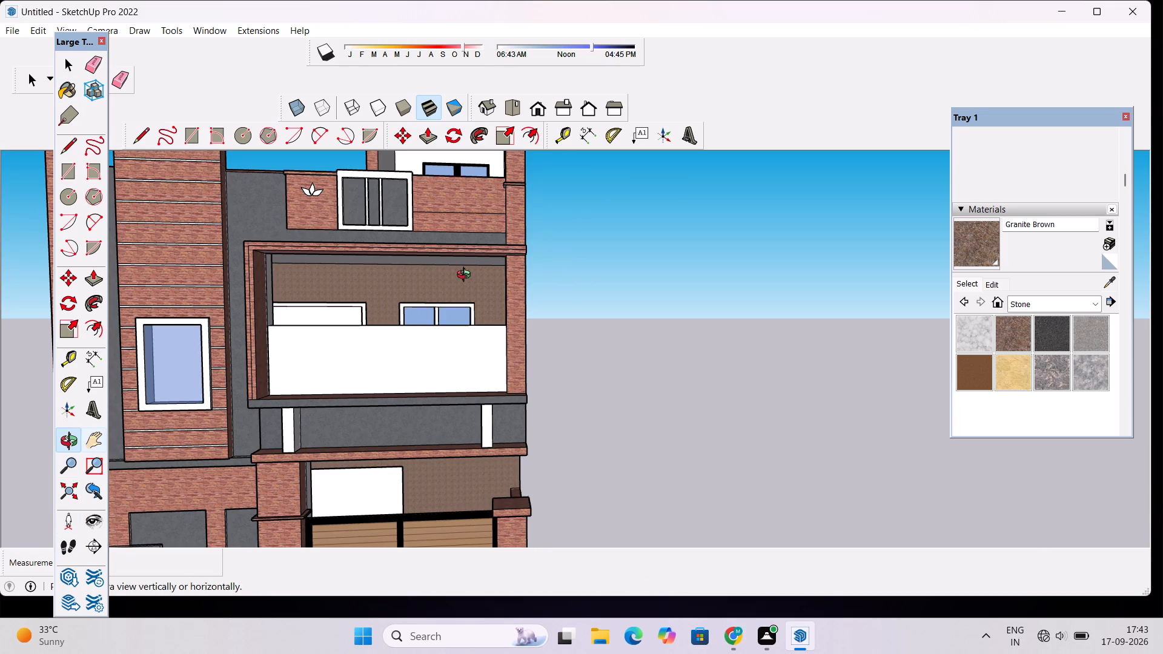
pyautogui.moveTo(471, 272); pyautogui.dragTo(247, 305)
pyautogui.moveTo(432, 347); pyautogui.dragTo(242, 369)
pyautogui.scroll(2, 535, 317)
pyautogui.click(987, 233)
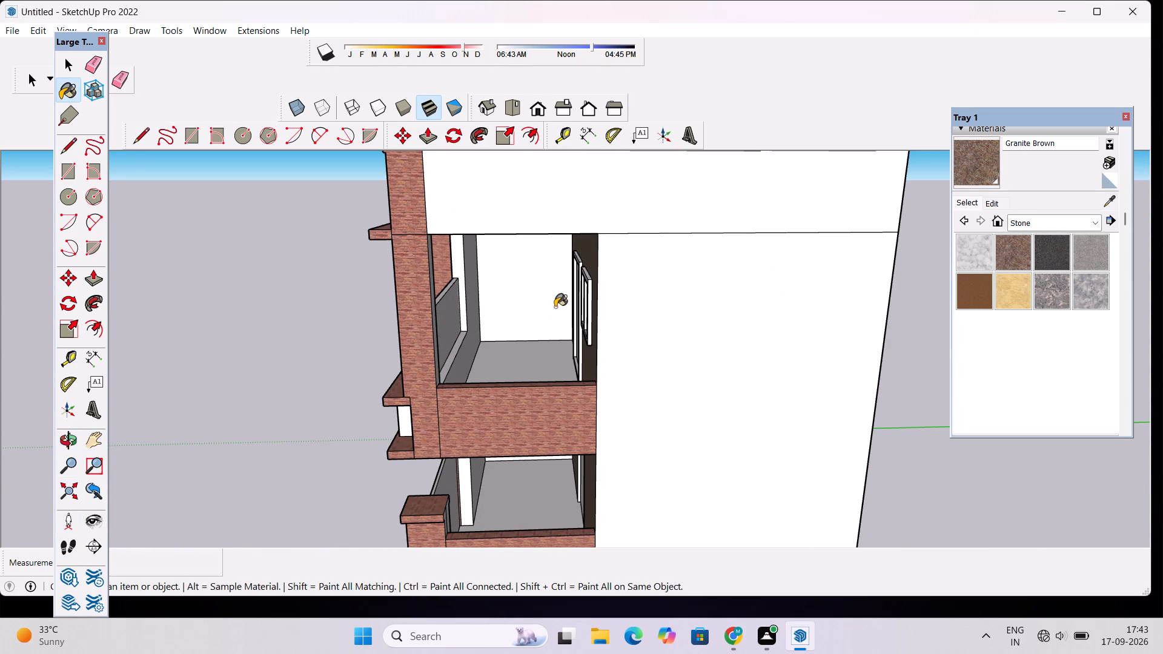
pyautogui.click(543, 289)
# Paint the far end wall, its adjoining inner face and the narrow edge strip inside the ground-floor porch with Granite Brown.
pyautogui.scroll(12, 549, 489)
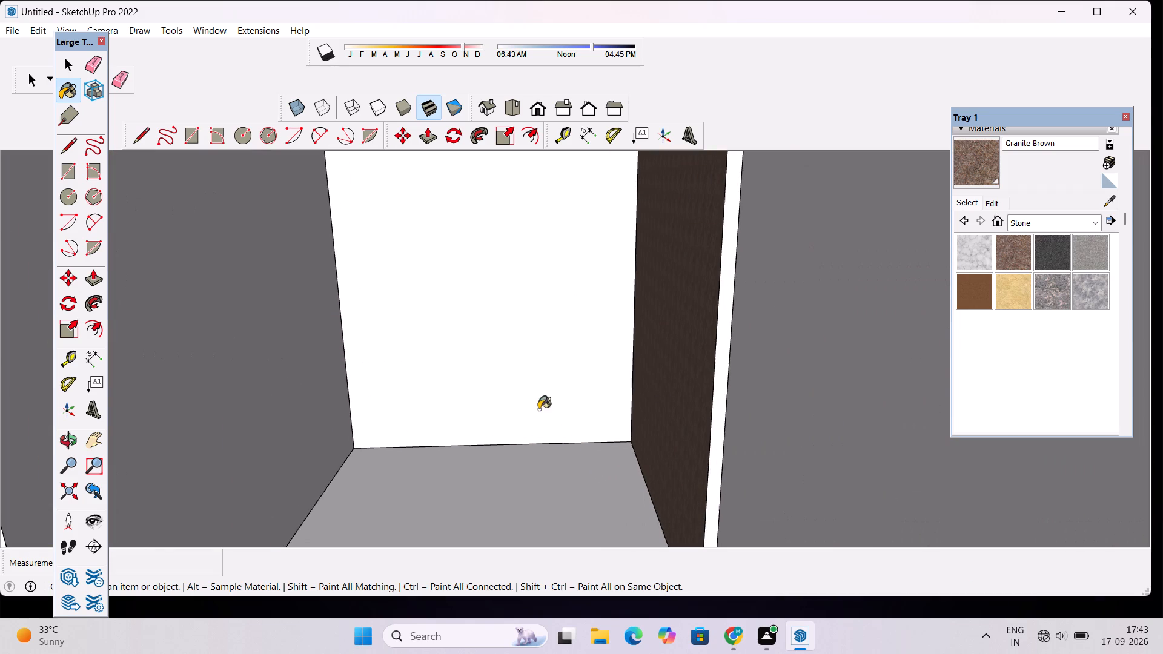
pyautogui.click(521, 347)
pyautogui.scroll(-5, 526, 335)
pyautogui.click(377, 357)
pyautogui.scroll(-3, 398, 343)
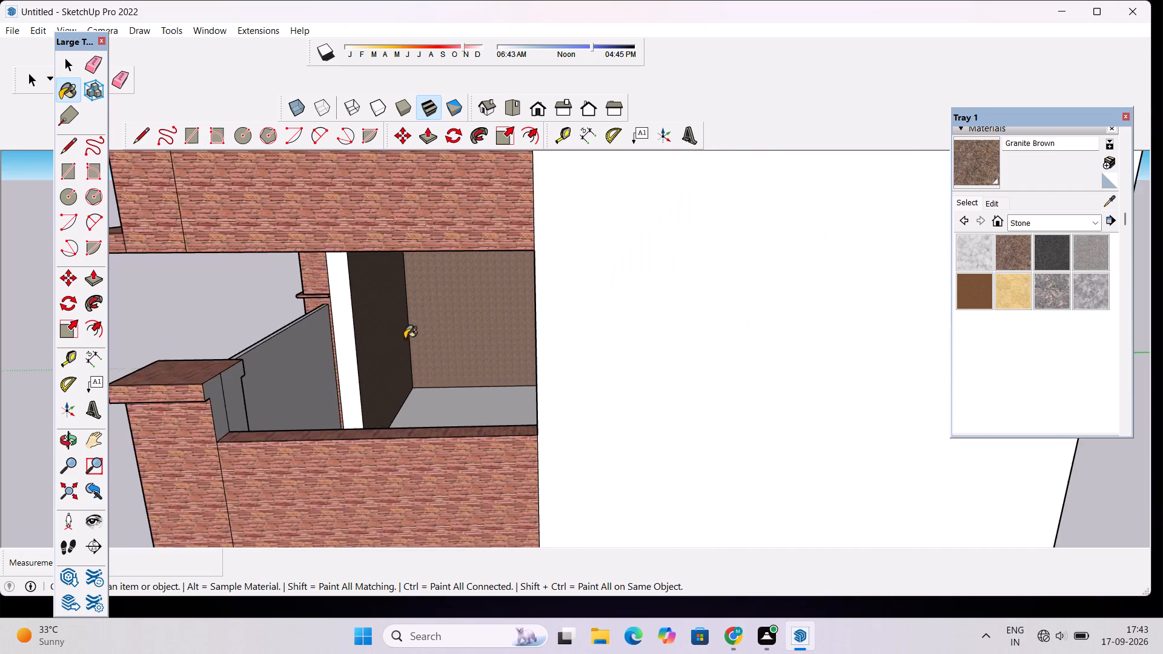
pyautogui.scroll(-4, 405, 339)
pyautogui.click(362, 334)
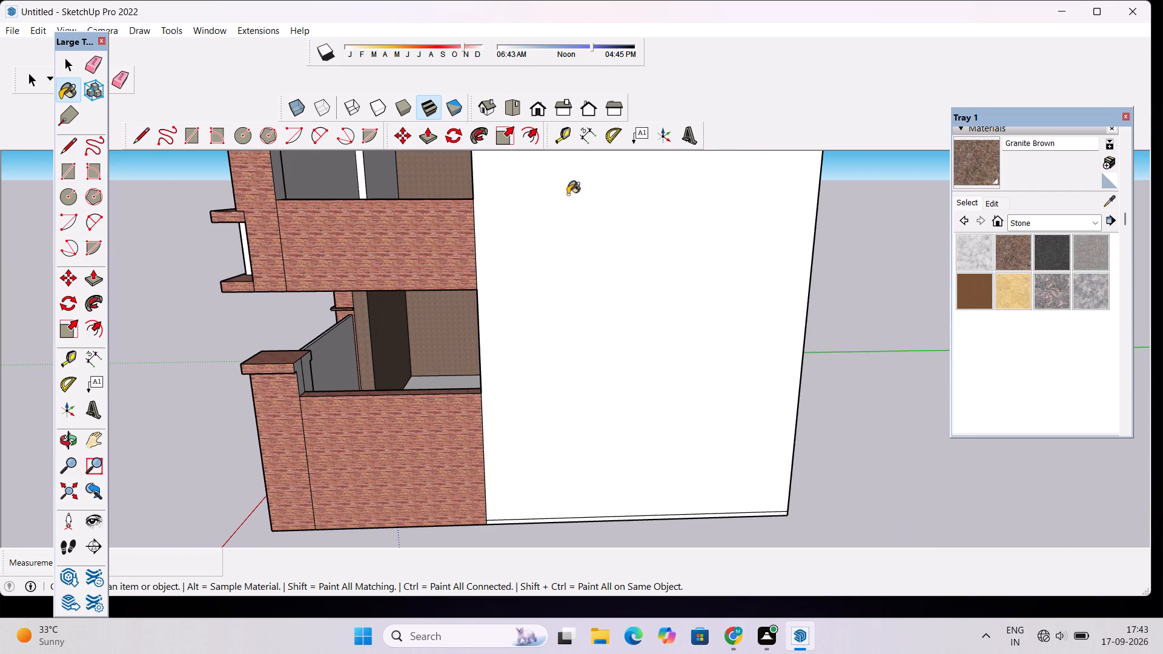
# Paint the adjoining inner face and narrow white edge strip at the far end of the first-floor balcony with Granite Brown.
pyautogui.click(369, 173)
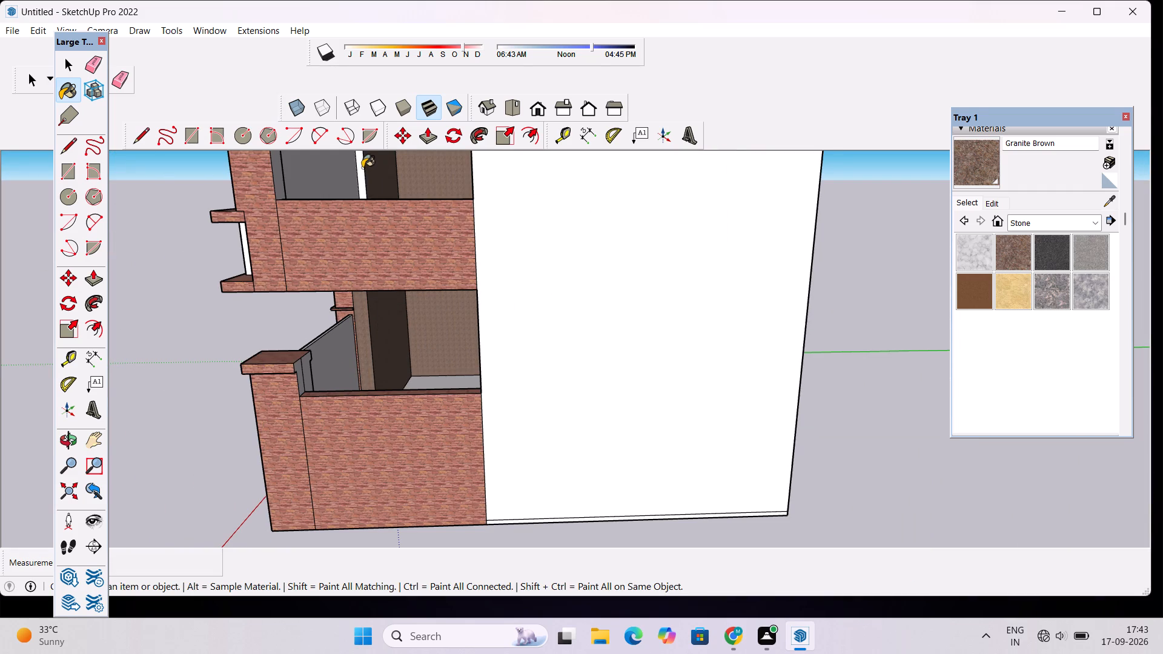
pyautogui.click(362, 168)
pyautogui.scroll(-5, 402, 255)
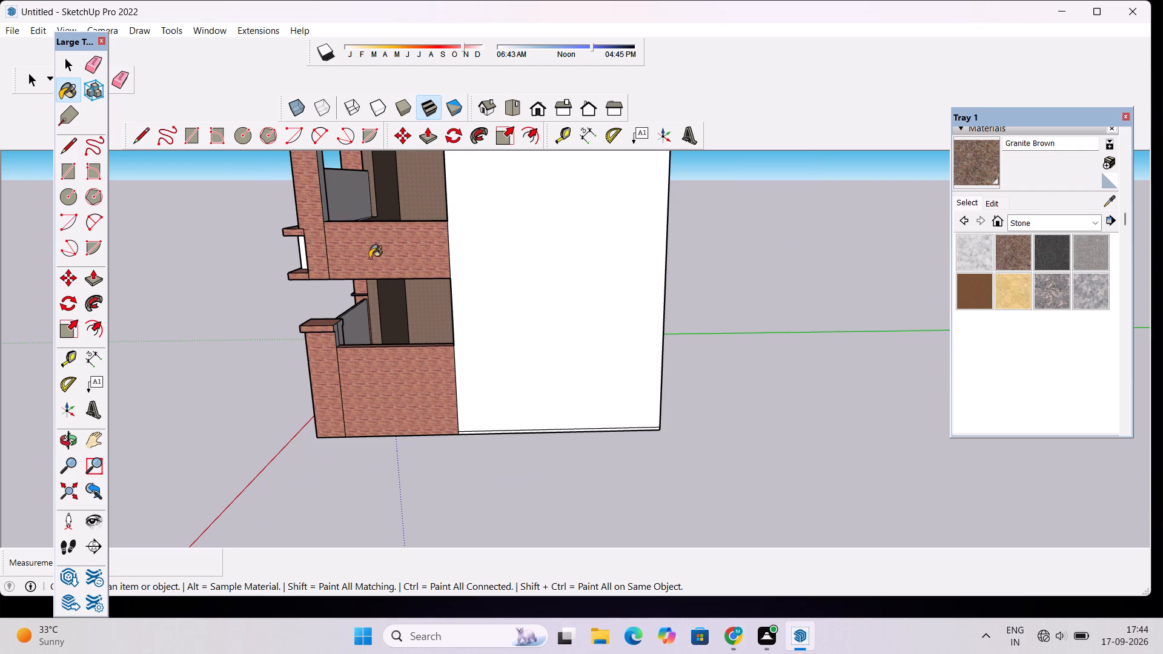
# Paint the ground-floor porch floor behind the gate with Stone Marble from the Stone collection.
pyautogui.click(73, 440)
pyautogui.moveTo(330, 369); pyautogui.dragTo(748, 362)
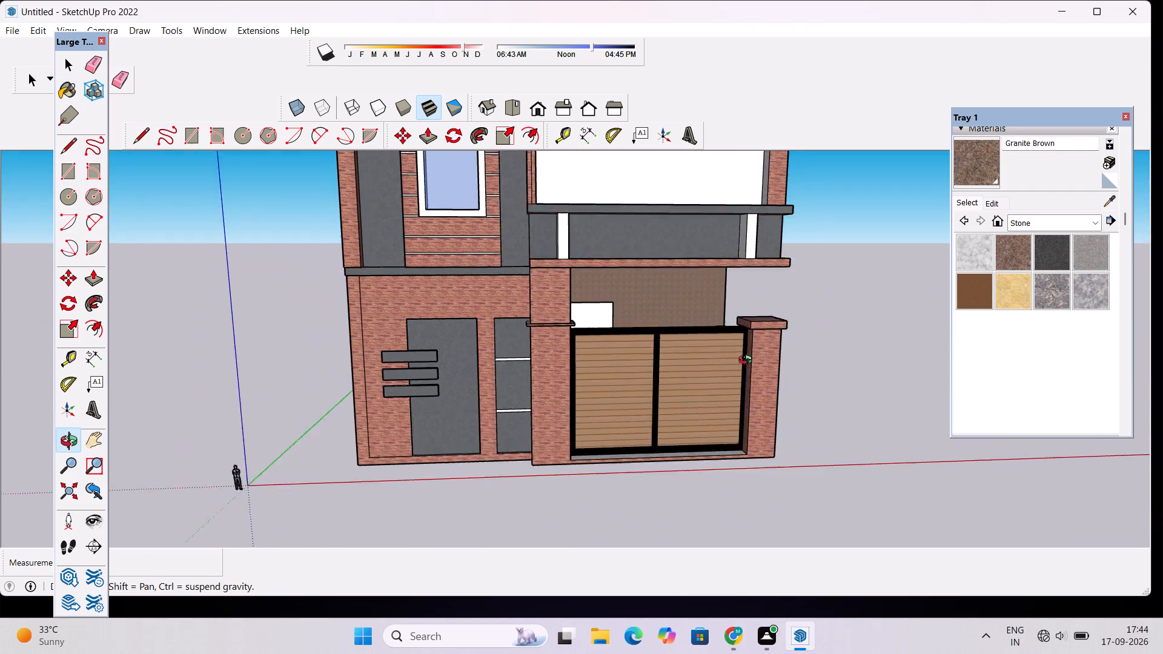
pyautogui.moveTo(748, 362); pyautogui.dragTo(761, 400)
pyautogui.scroll(-3, 736, 373)
pyautogui.keyDown('shift'); pyautogui.moveTo(751, 337); pyautogui.dragTo(689, 389); pyautogui.keyUp('shift')
pyautogui.scroll(5, 709, 310)
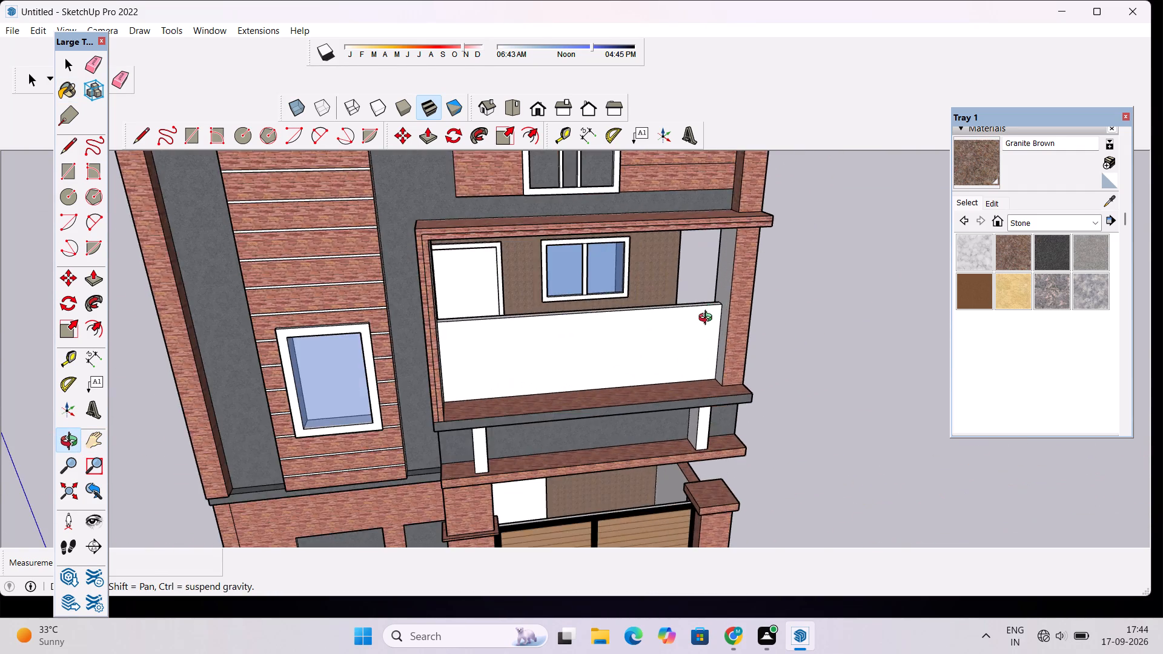
pyautogui.moveTo(725, 319); pyautogui.dragTo(867, 309)
pyautogui.scroll(4, 840, 299)
pyautogui.moveTo(840, 299); pyautogui.dragTo(850, 326)
pyautogui.moveTo(798, 352); pyautogui.dragTo(751, 345)
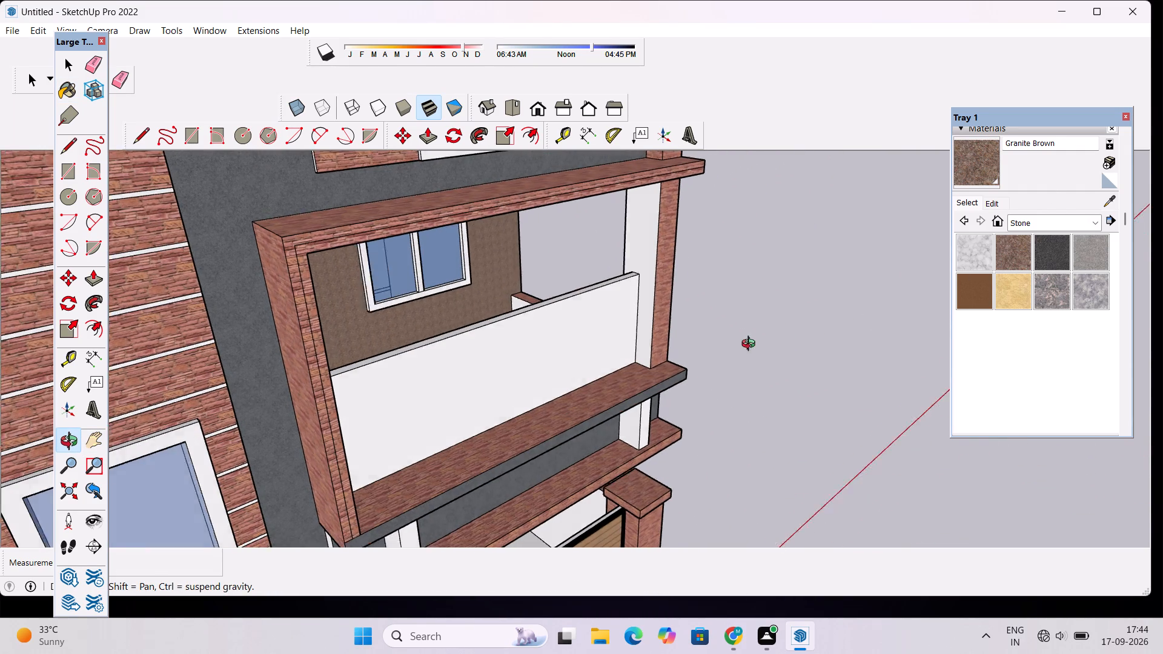
pyautogui.moveTo(751, 345); pyautogui.dragTo(655, 298)
pyautogui.scroll(-6, 653, 298)
pyautogui.moveTo(686, 389); pyautogui.dragTo(569, 506)
pyautogui.scroll(3, 589, 468)
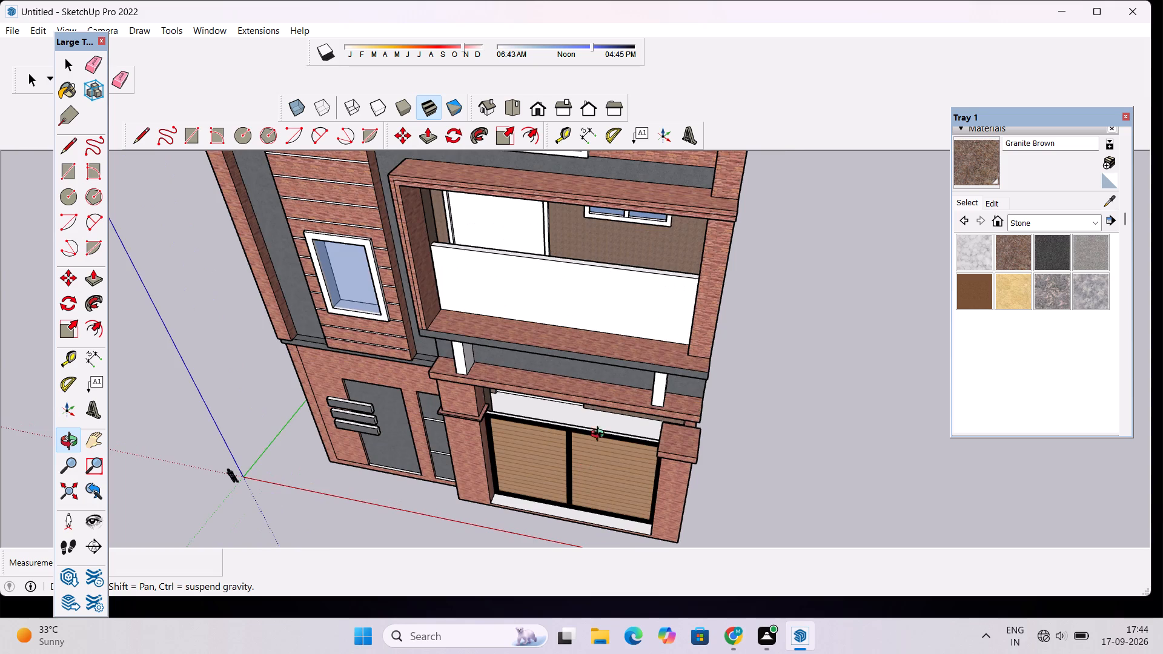
pyautogui.keyDown('shift'); pyautogui.moveTo(600, 435); pyautogui.dragTo(609, 484); pyautogui.keyUp('shift')
pyautogui.keyDown('shift'); pyautogui.scroll(5, 612, 474); pyautogui.keyUp('shift')
pyautogui.keyDown('shift'); pyautogui.moveTo(616, 486); pyautogui.dragTo(637, 443); pyautogui.keyUp('shift')
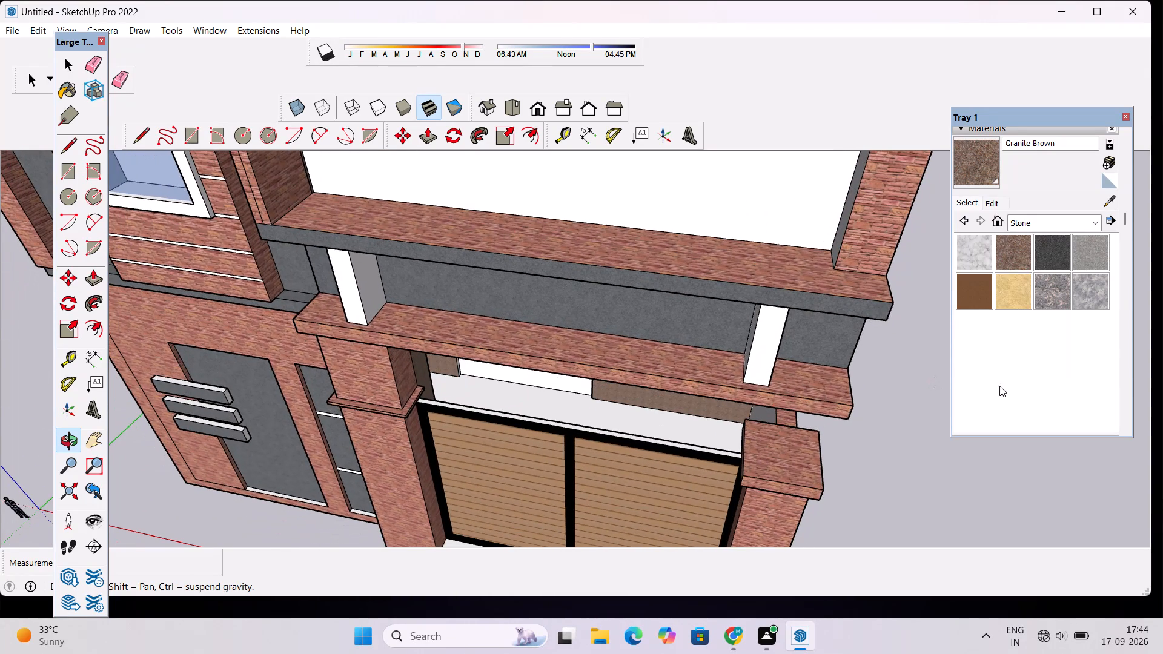
pyautogui.click(1055, 292)
pyautogui.scroll(7, 677, 436)
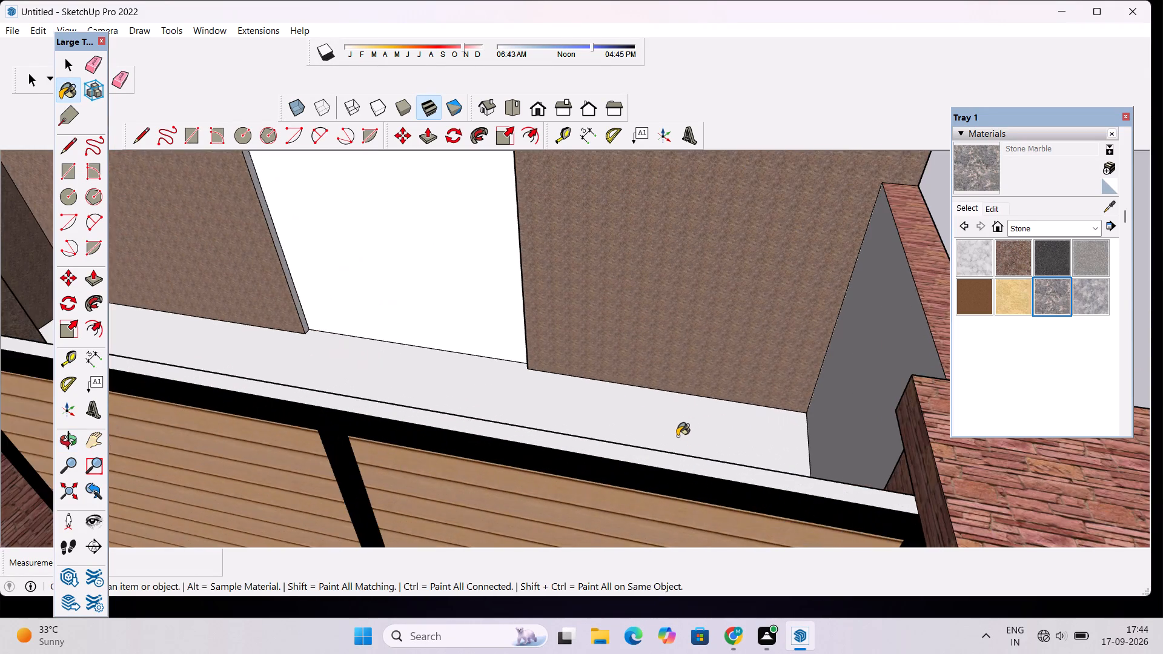
pyautogui.click(668, 417)
# Paint the first-floor balcony floor behind the white parapet with Stone Marble.
pyautogui.scroll(-13, 668, 415)
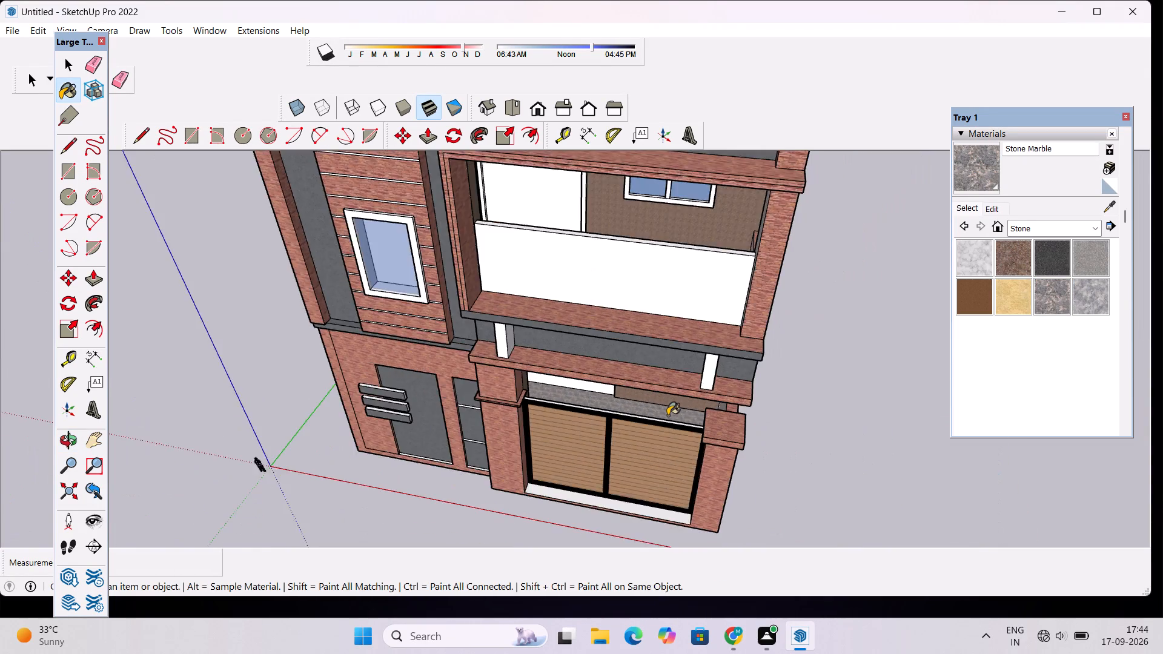
pyautogui.scroll(-4, 668, 415)
pyautogui.scroll(15, 655, 318)
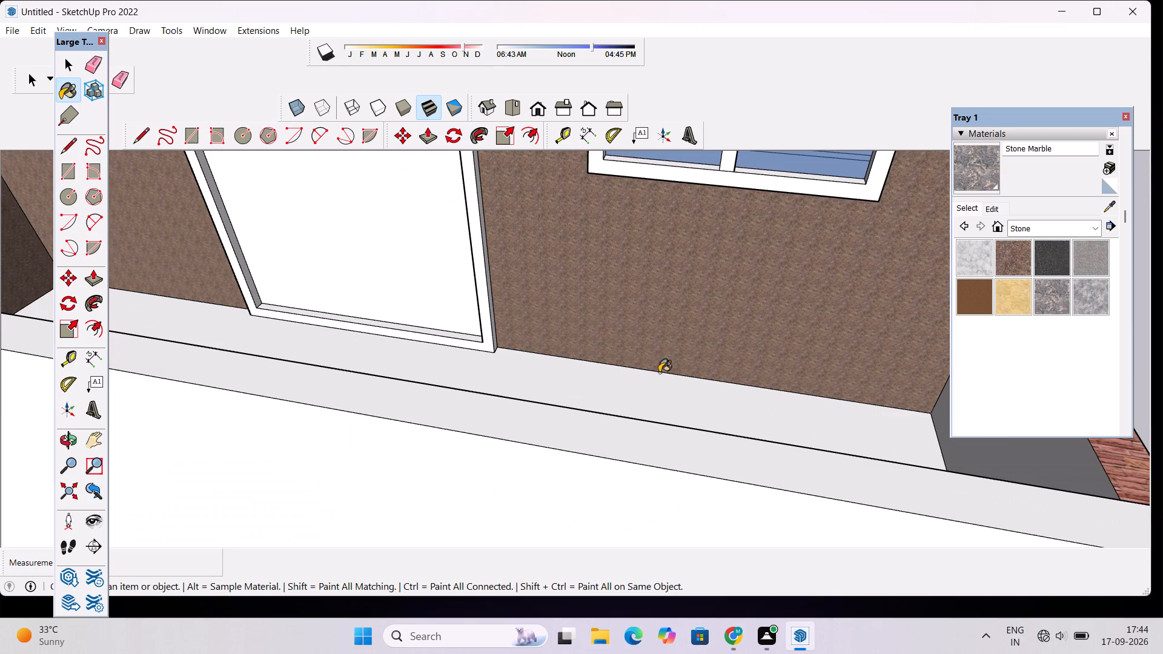
pyautogui.scroll(5, 660, 374)
pyautogui.click(645, 416)
pyautogui.scroll(-17, 647, 380)
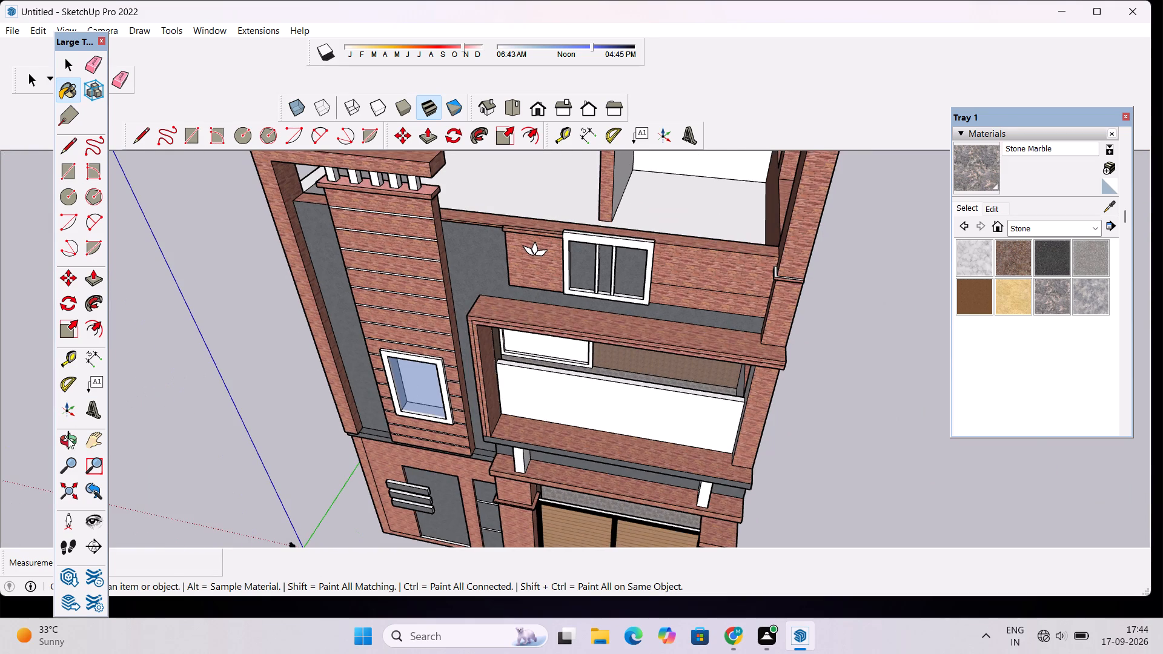
# Paint the inner face of the first-floor balcony's outer corner column with Stone Flagstone Ashlar from Brick, Cladding and Siding.
pyautogui.click(68, 438)
pyautogui.moveTo(554, 323); pyautogui.dragTo(620, 225)
pyautogui.scroll(-4, 620, 225)
pyautogui.moveTo(617, 271); pyautogui.dragTo(611, 289)
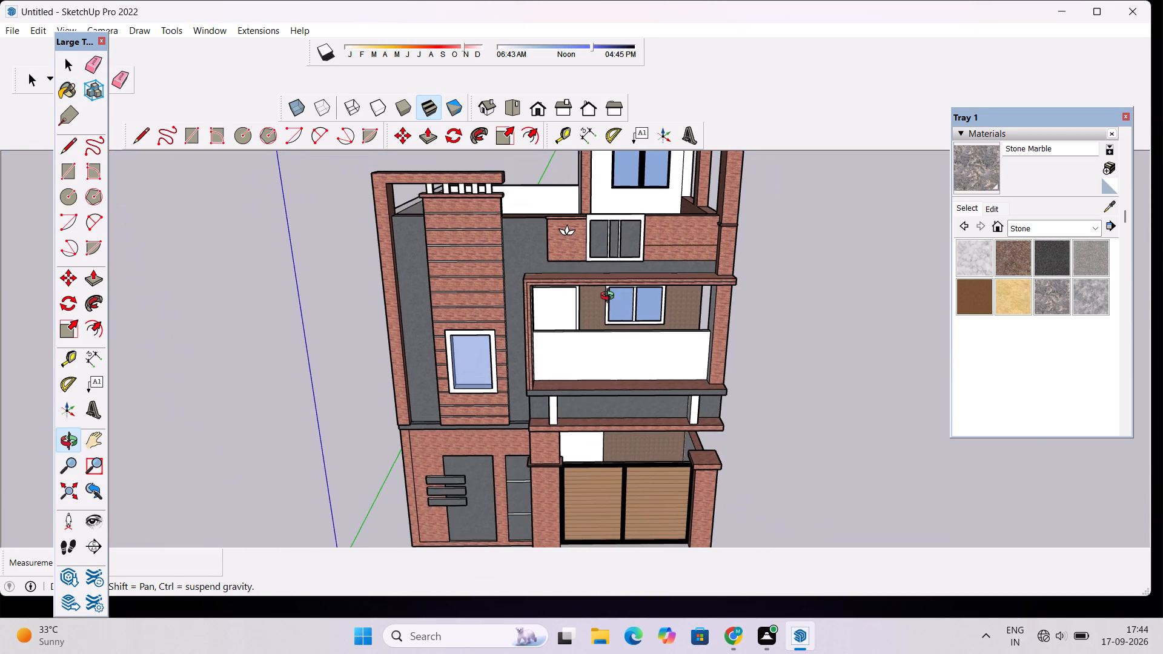
pyautogui.moveTo(626, 334); pyautogui.dragTo(634, 289)
pyautogui.moveTo(653, 303); pyautogui.dragTo(698, 315)
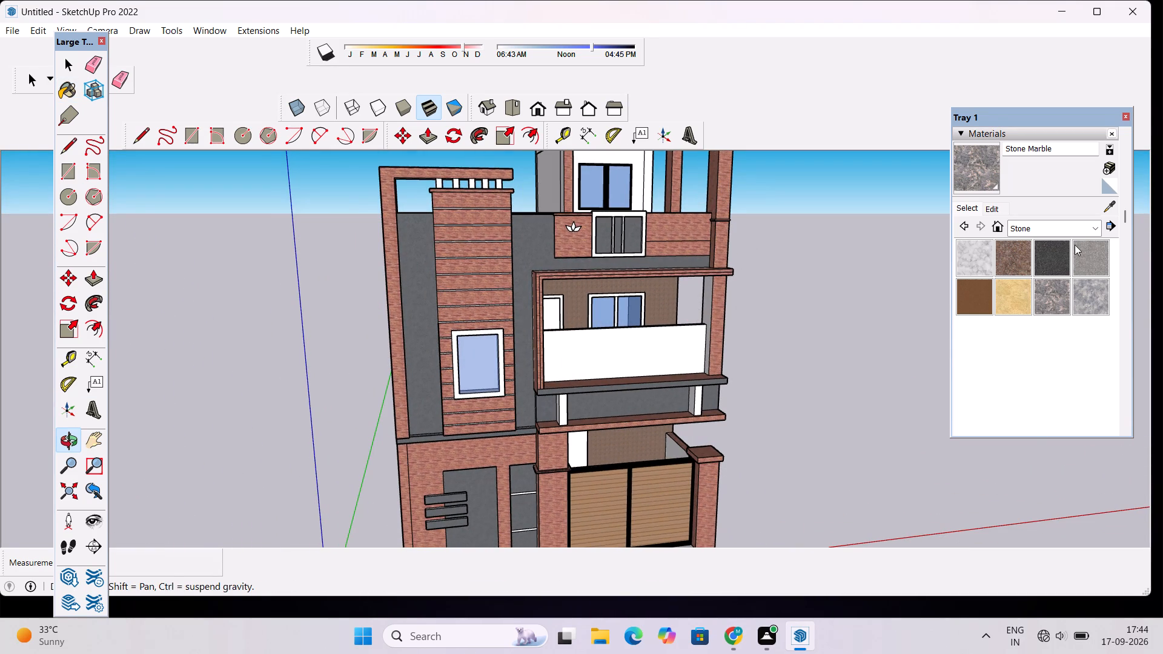
pyautogui.click(1015, 233)
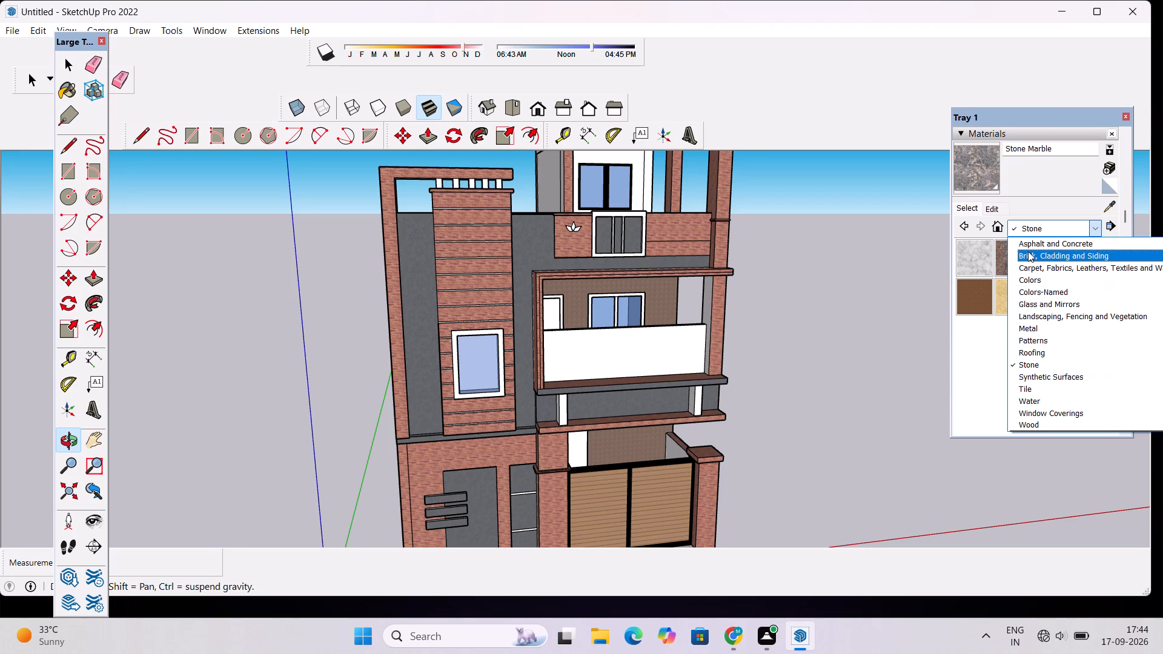
pyautogui.click(1028, 251)
pyautogui.scroll(-2, 988, 352)
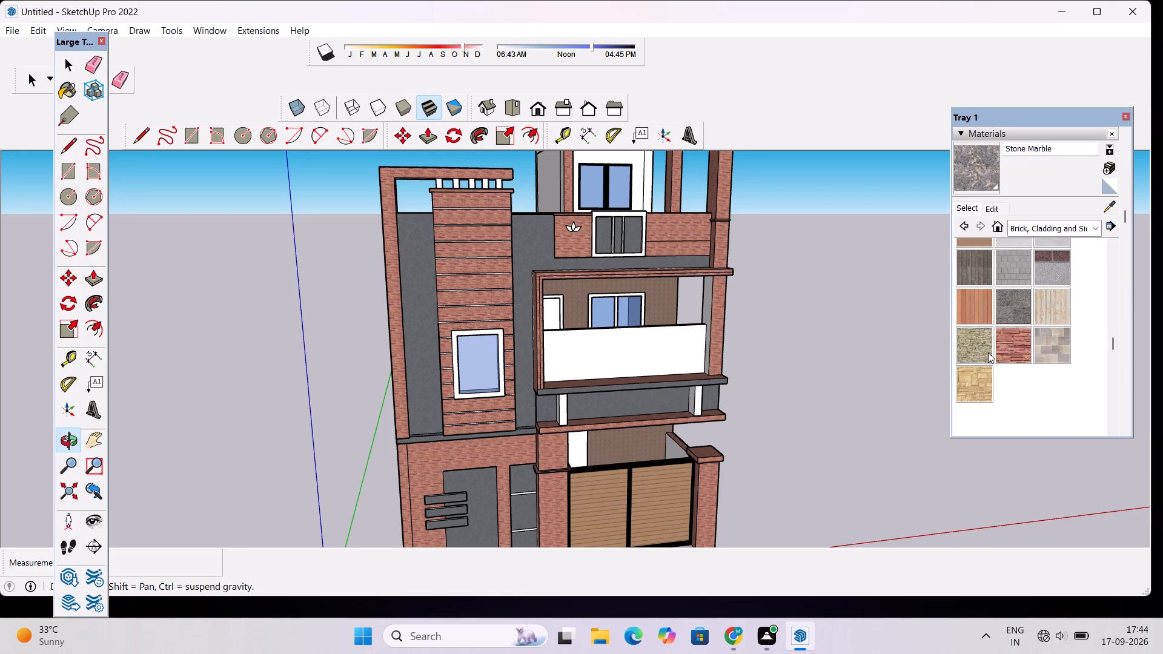
pyautogui.click(1010, 347)
pyautogui.scroll(8, 700, 311)
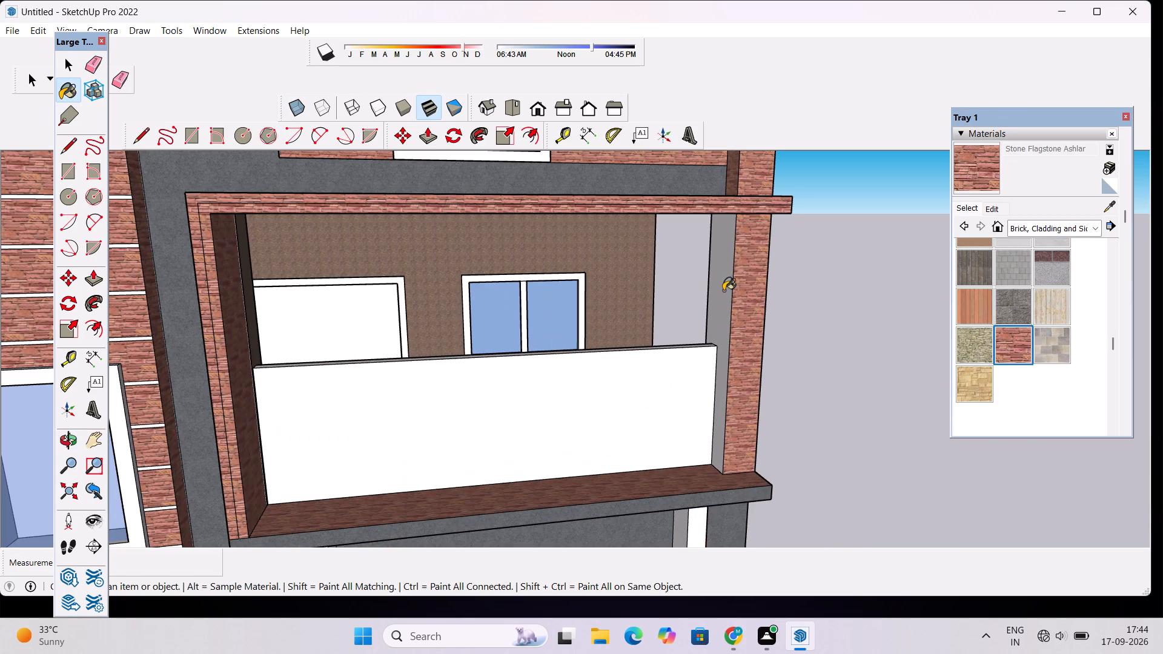
pyautogui.click(723, 291)
# Paint the inner faces of the low side walls on the first-floor balcony and ground-floor porch with Stone Flagstone Ashlar.
pyautogui.scroll(4, 722, 303)
pyautogui.scroll(8, 620, 336)
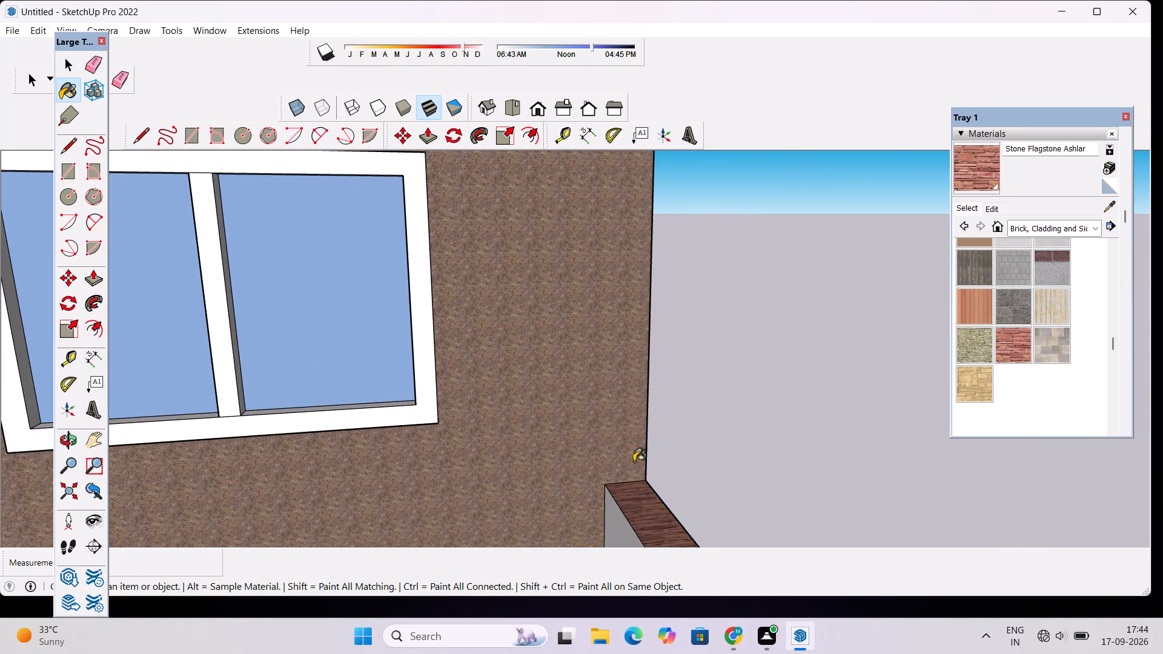
pyautogui.click(615, 513)
pyautogui.scroll(-11, 552, 297)
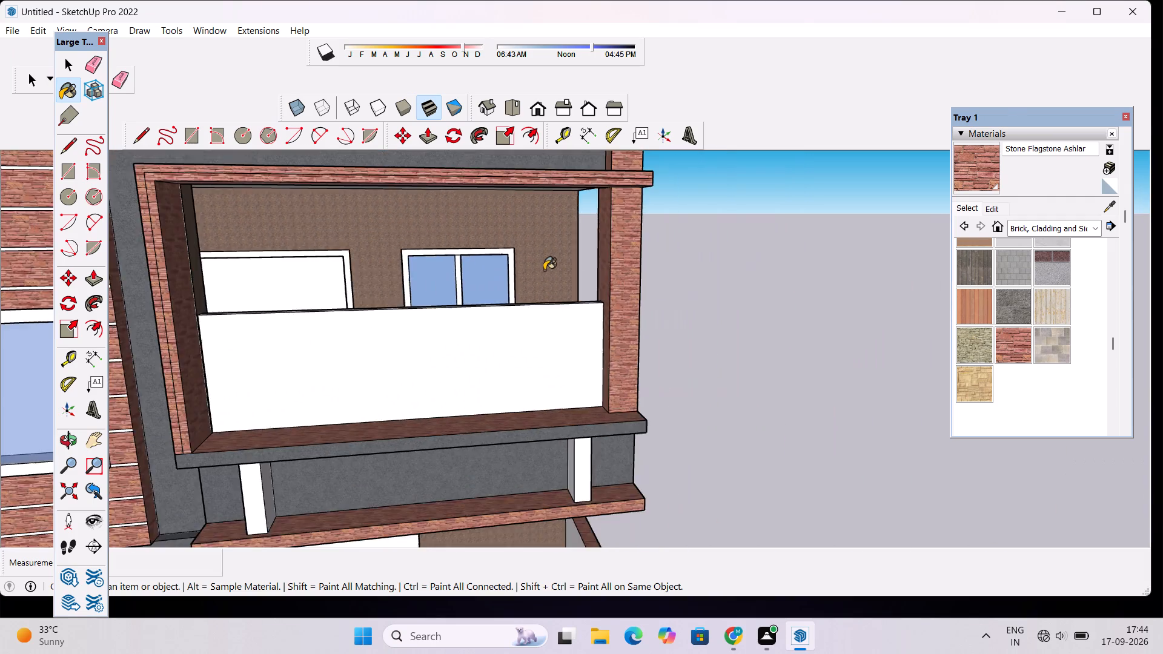
pyautogui.scroll(-8, 544, 270)
pyautogui.scroll(3, 582, 437)
pyautogui.scroll(10, 526, 391)
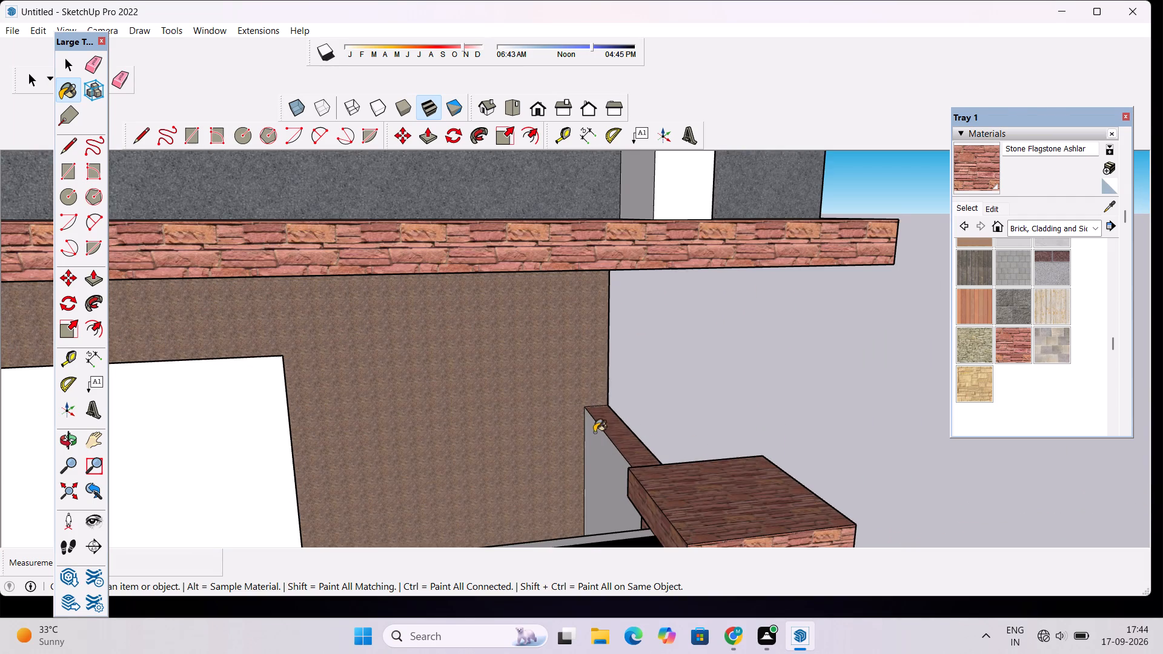
pyautogui.click(604, 442)
pyautogui.scroll(-18, 536, 369)
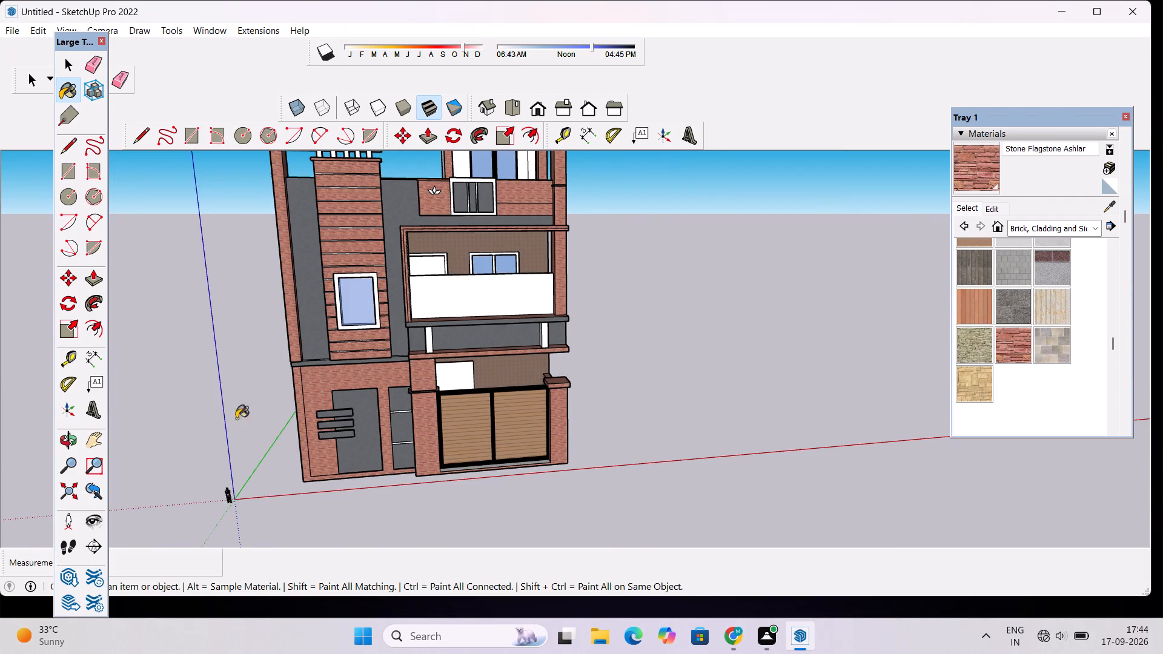
pyautogui.click(76, 443)
pyautogui.moveTo(697, 283); pyautogui.dragTo(684, 290)
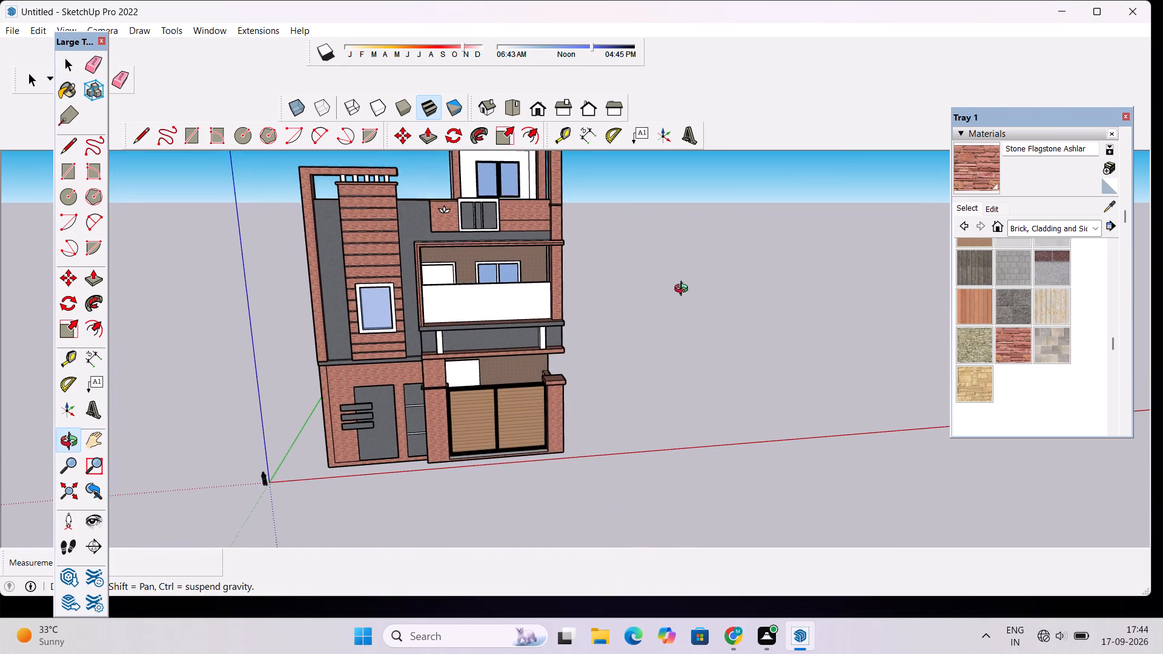
# Paint the first-floor balcony front column's remaining inner face and the strip behind the parapet with Stone Flagstone Ashlar.
pyautogui.moveTo(684, 290); pyautogui.dragTo(327, 278)
pyautogui.scroll(5, 671, 287)
pyautogui.moveTo(684, 300); pyautogui.dragTo(548, 283)
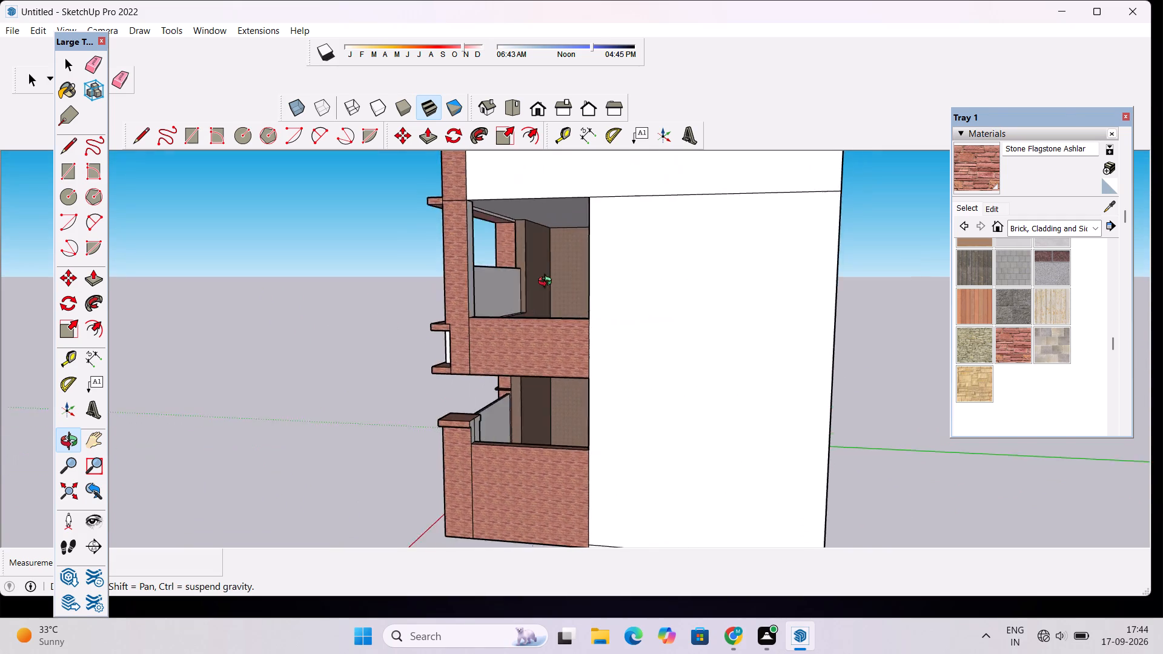
pyautogui.moveTo(548, 283); pyautogui.dragTo(586, 398)
pyautogui.scroll(5, 494, 360)
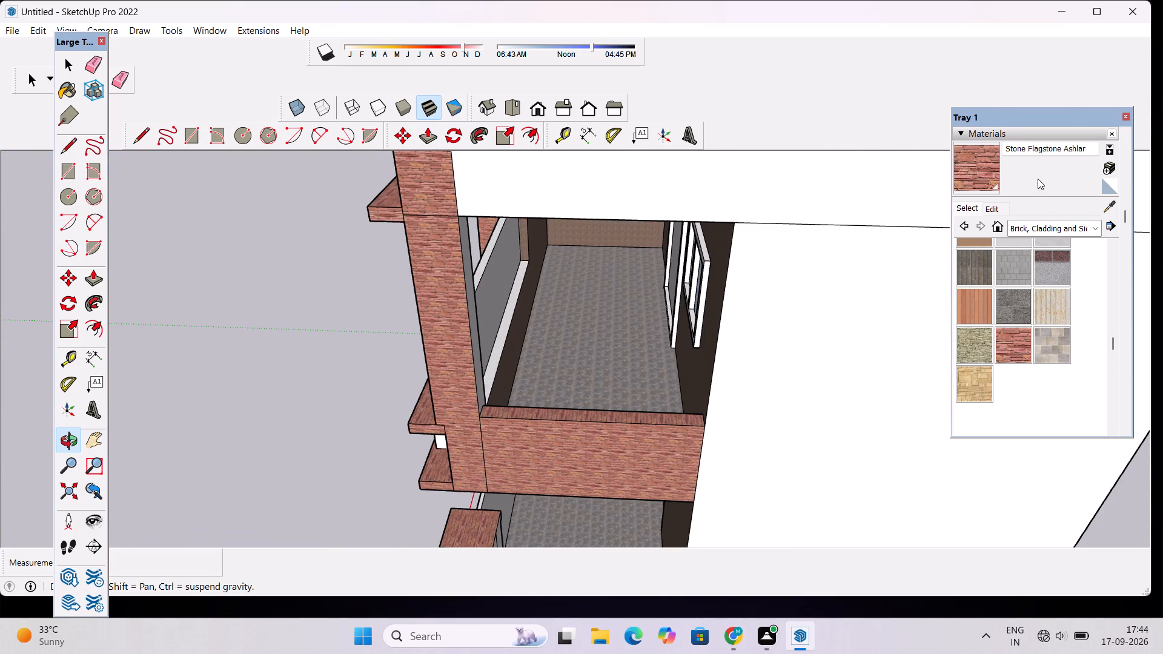
pyautogui.click(972, 167)
pyautogui.scroll(3, 543, 309)
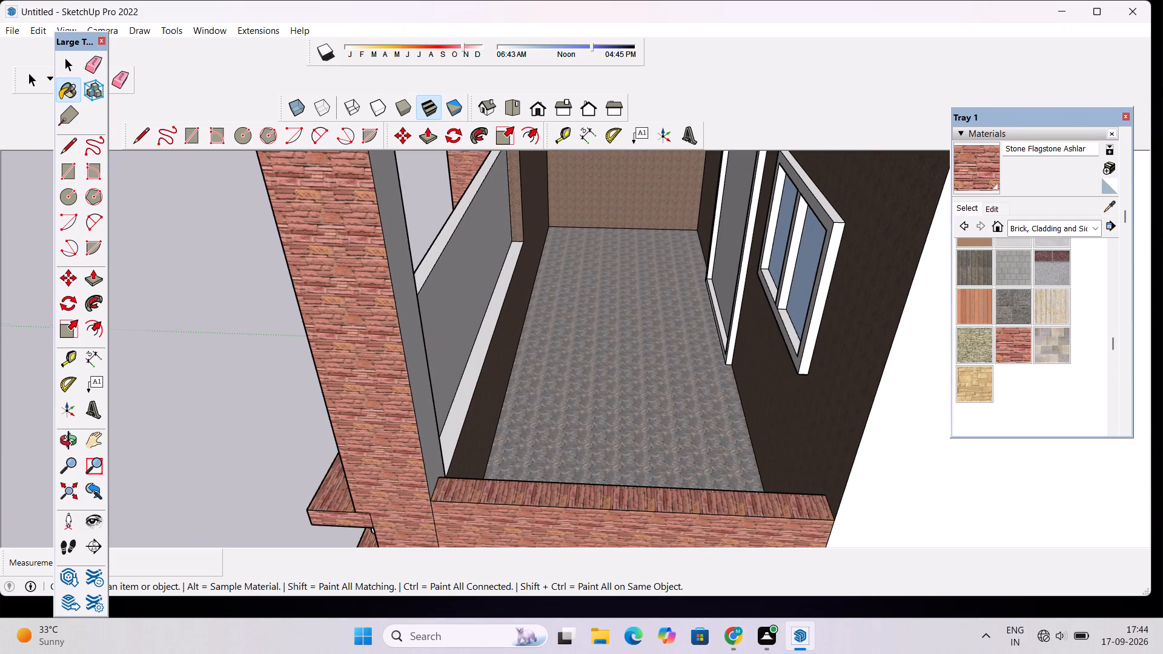
pyautogui.click(417, 380)
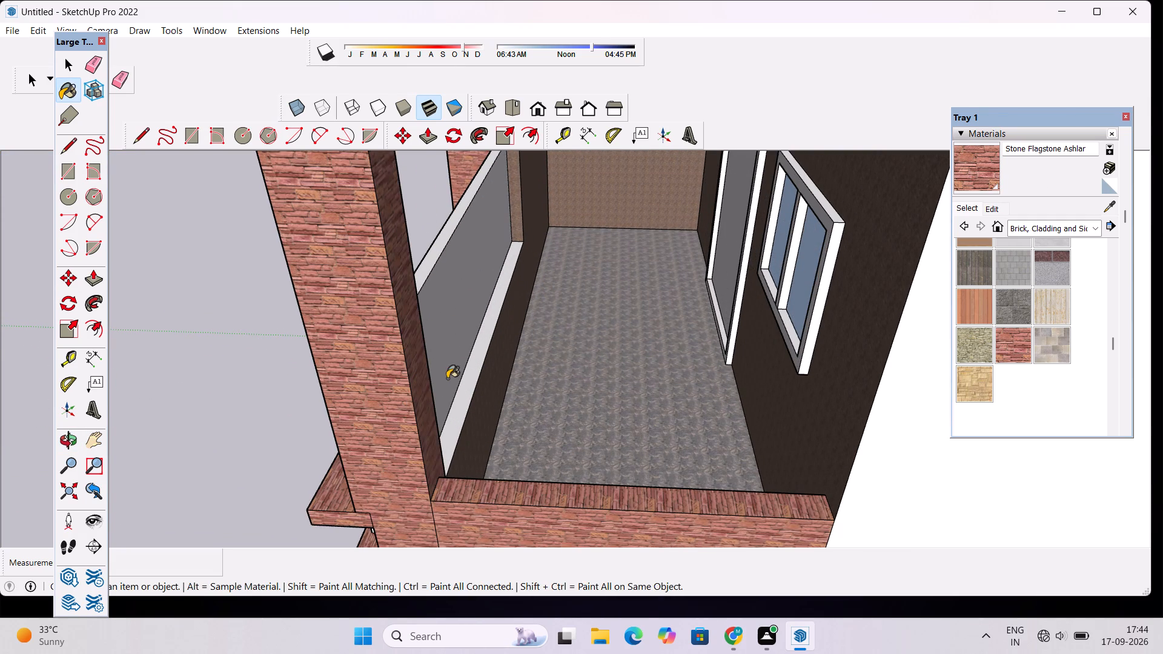
pyautogui.click(477, 368)
# Examine the house from the side and front for surfaces that still need a material.
pyautogui.scroll(-9, 537, 332)
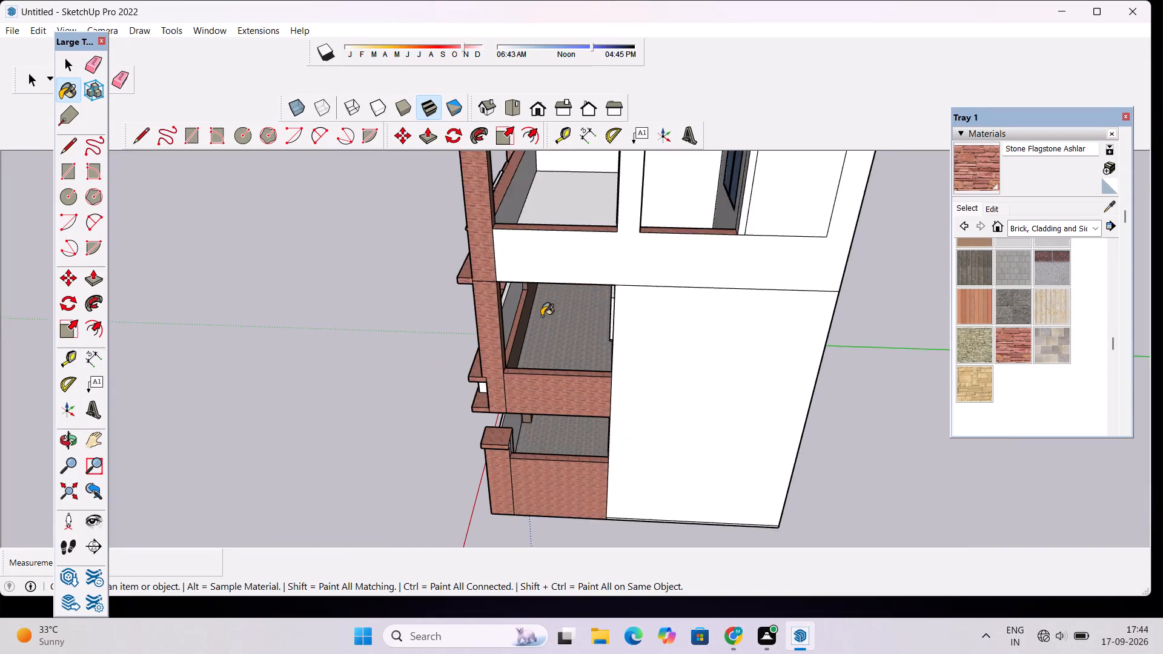
pyautogui.scroll(-3, 542, 316)
pyautogui.click(67, 442)
pyautogui.moveTo(353, 393); pyautogui.dragTo(357, 392)
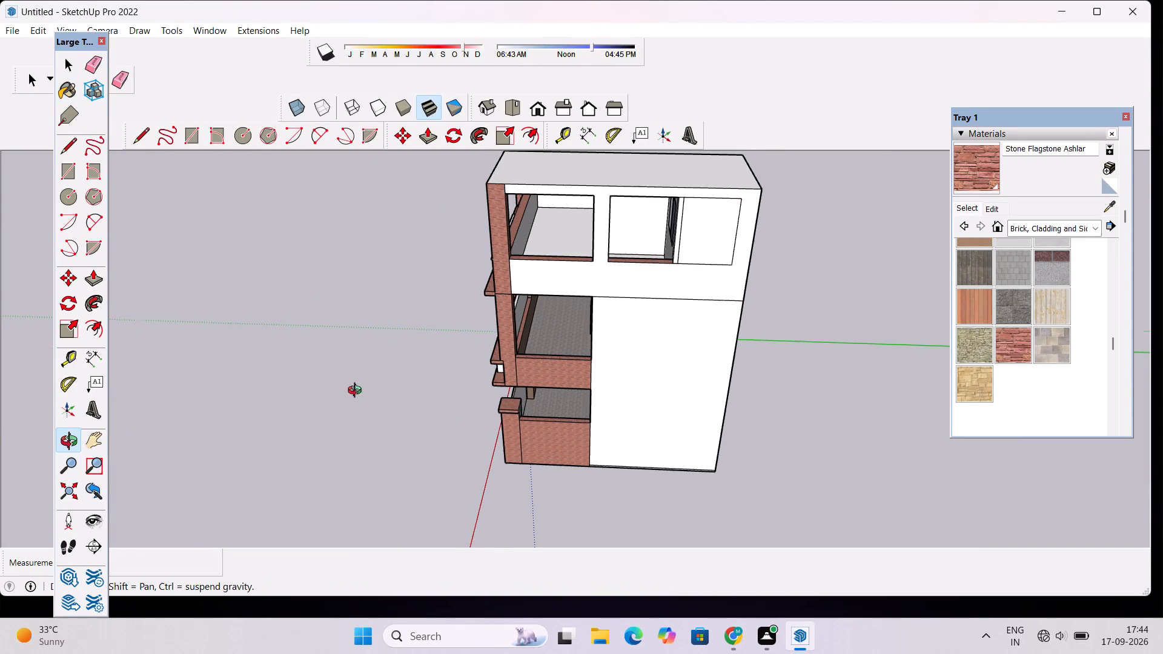
pyautogui.moveTo(357, 392); pyautogui.dragTo(824, 284)
pyautogui.moveTo(609, 320); pyautogui.dragTo(515, 371)
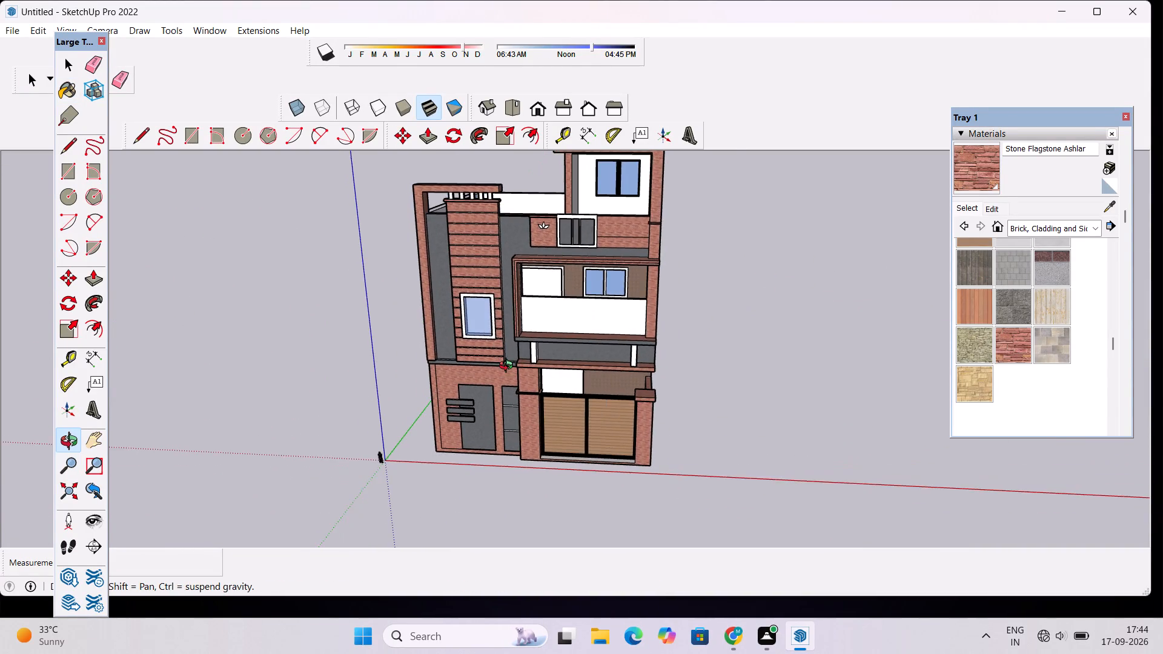
pyautogui.scroll(3, 509, 367)
pyautogui.keyDown('shift'); pyautogui.moveTo(531, 357); pyautogui.dragTo(549, 386); pyautogui.keyUp('shift')
pyautogui.scroll(-4, 549, 386)
pyautogui.moveTo(544, 403); pyautogui.dragTo(614, 337)
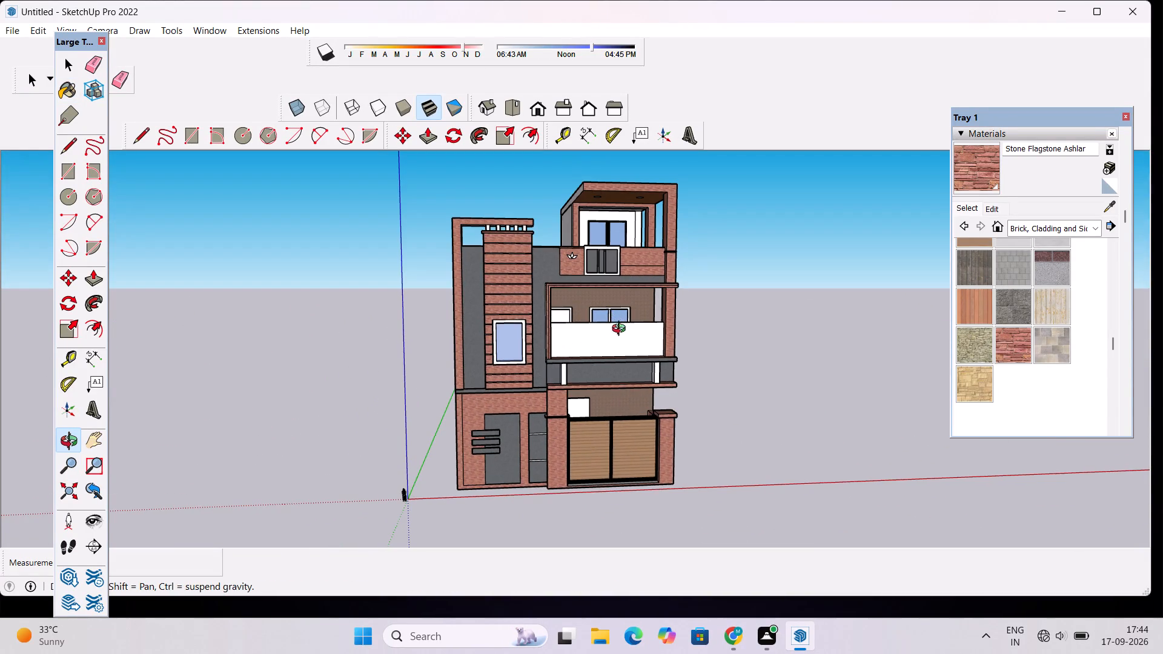
pyautogui.moveTo(621, 330); pyautogui.dragTo(616, 357)
pyautogui.scroll(2, 620, 355)
pyautogui.keyDown('shift'); pyautogui.moveTo(620, 355); pyautogui.dragTo(612, 369); pyautogui.keyUp('shift')
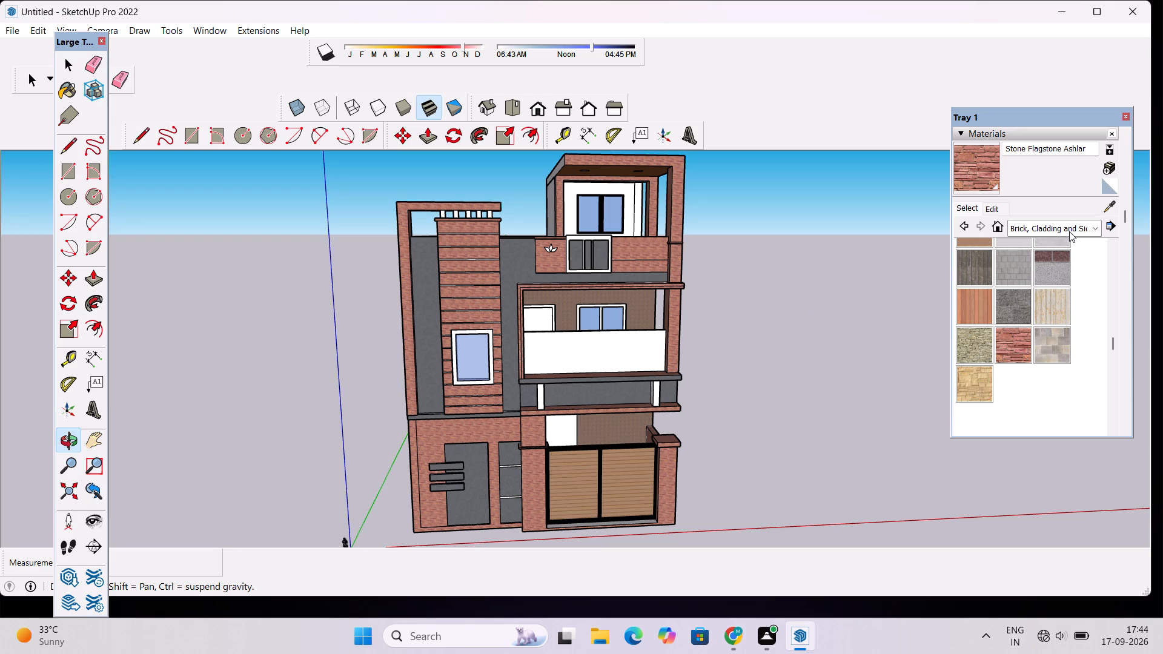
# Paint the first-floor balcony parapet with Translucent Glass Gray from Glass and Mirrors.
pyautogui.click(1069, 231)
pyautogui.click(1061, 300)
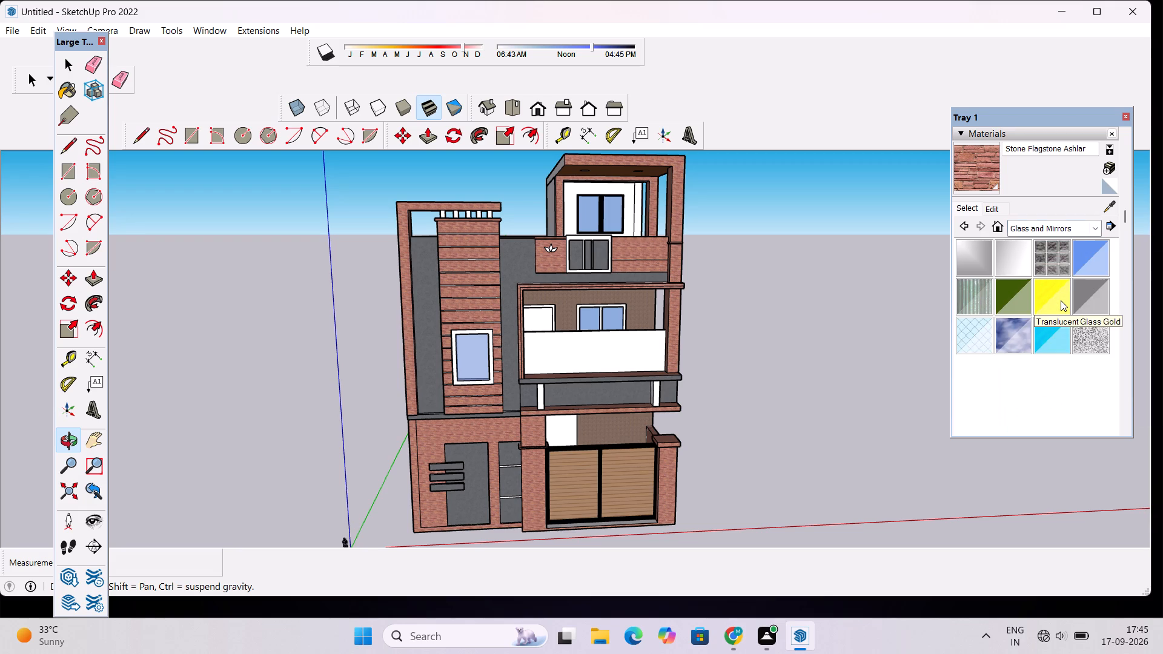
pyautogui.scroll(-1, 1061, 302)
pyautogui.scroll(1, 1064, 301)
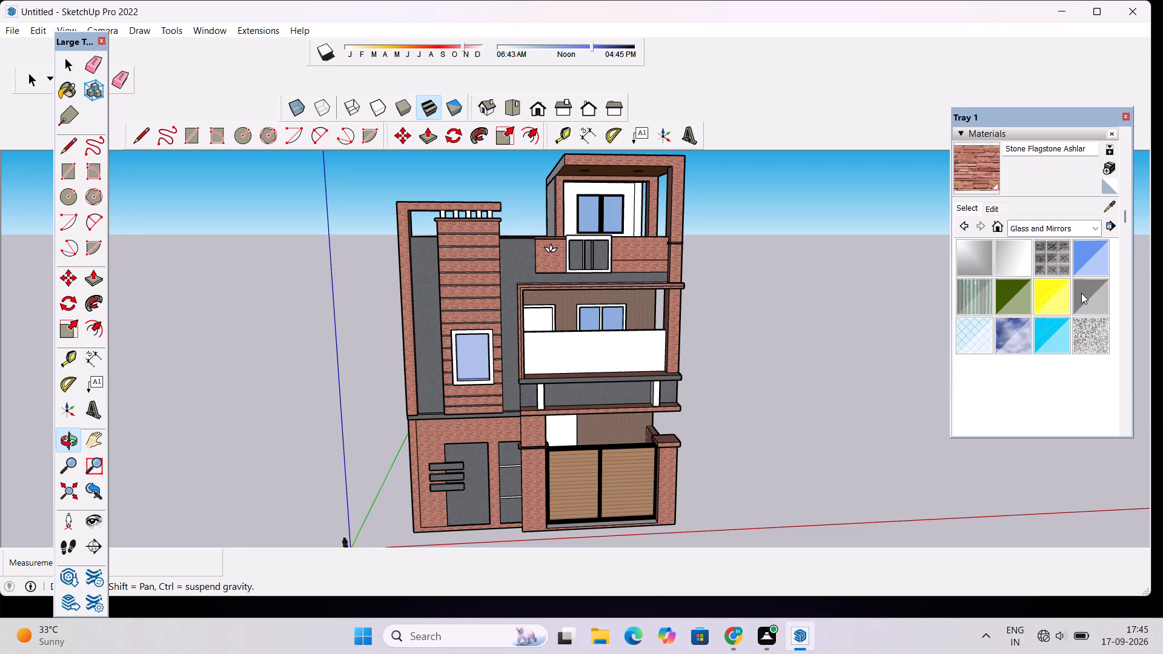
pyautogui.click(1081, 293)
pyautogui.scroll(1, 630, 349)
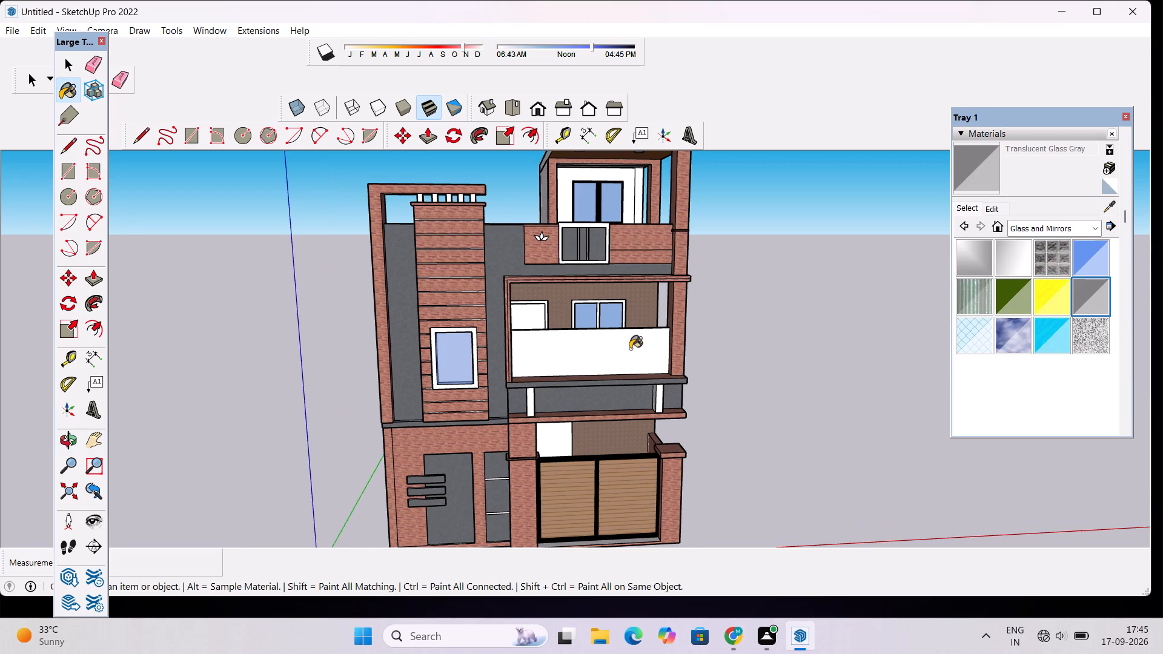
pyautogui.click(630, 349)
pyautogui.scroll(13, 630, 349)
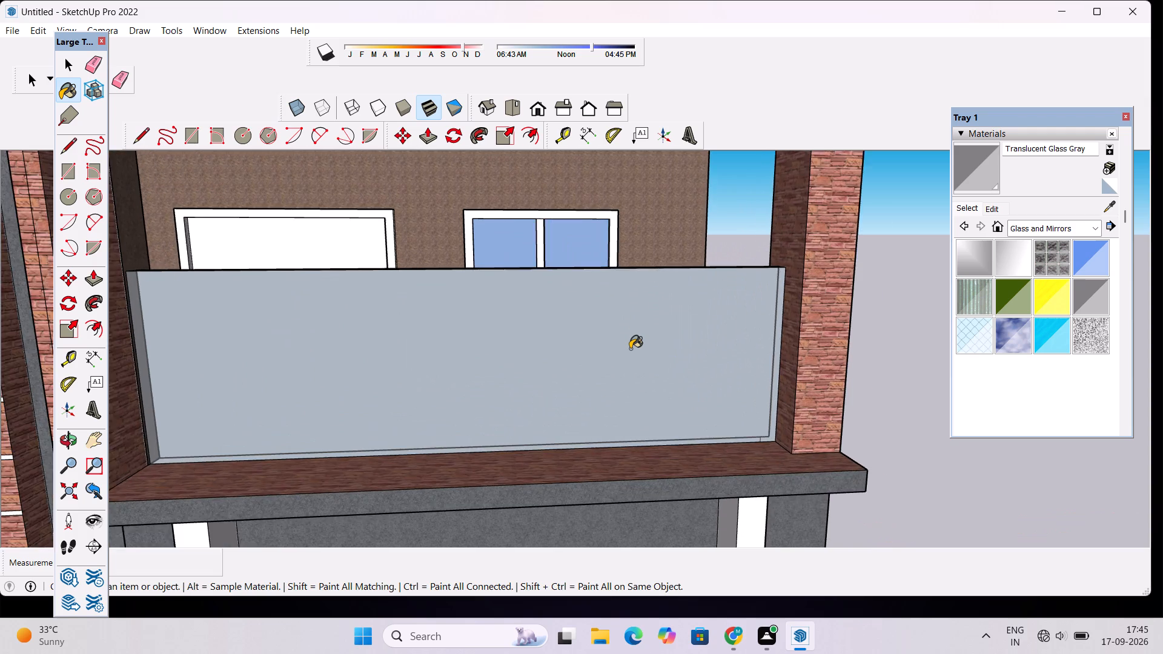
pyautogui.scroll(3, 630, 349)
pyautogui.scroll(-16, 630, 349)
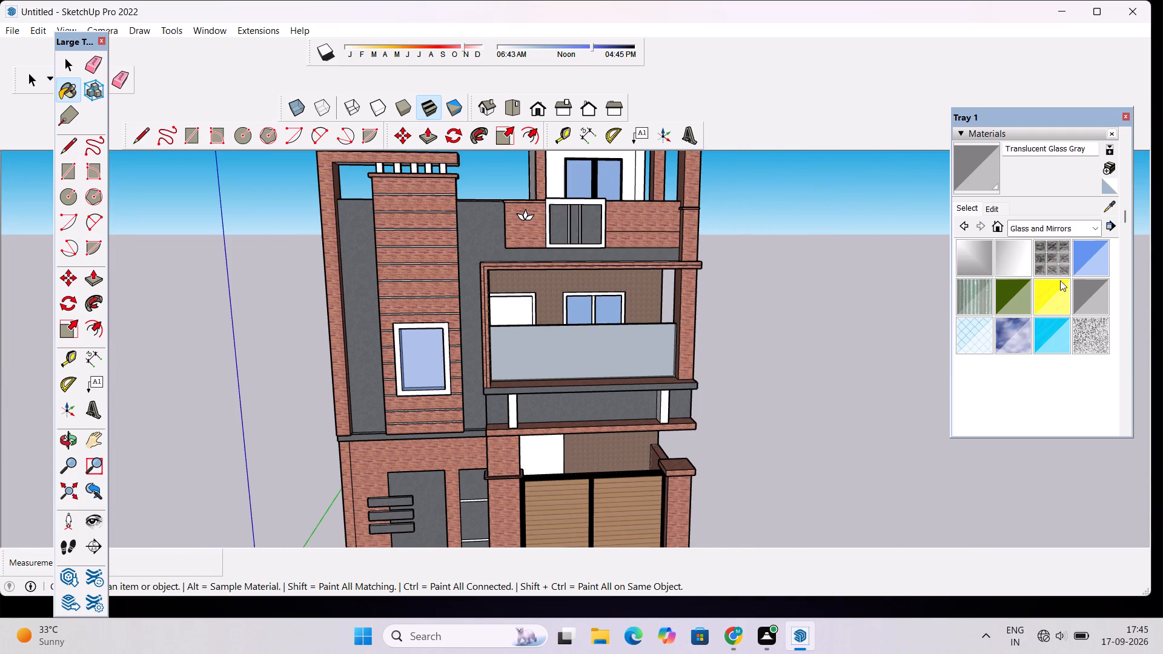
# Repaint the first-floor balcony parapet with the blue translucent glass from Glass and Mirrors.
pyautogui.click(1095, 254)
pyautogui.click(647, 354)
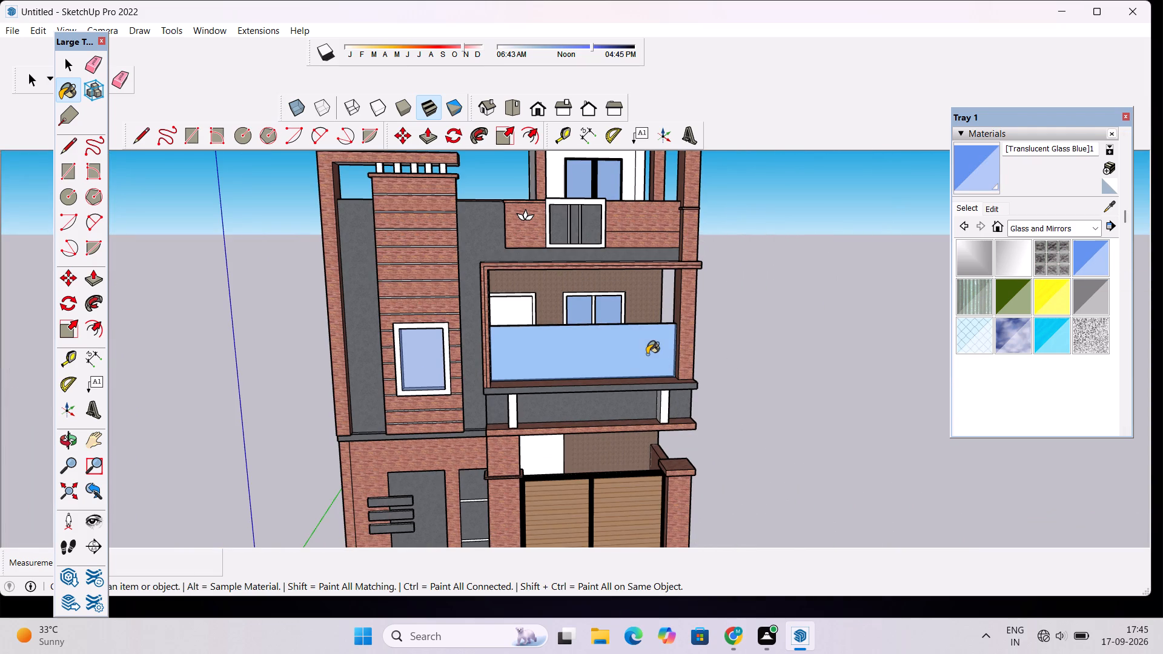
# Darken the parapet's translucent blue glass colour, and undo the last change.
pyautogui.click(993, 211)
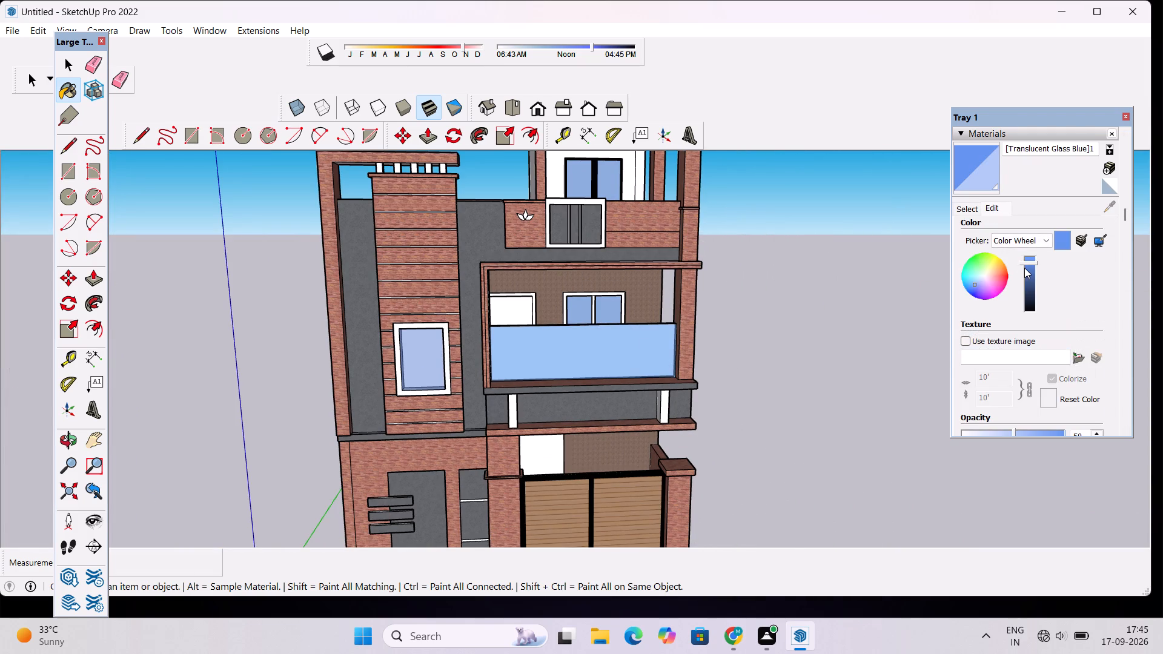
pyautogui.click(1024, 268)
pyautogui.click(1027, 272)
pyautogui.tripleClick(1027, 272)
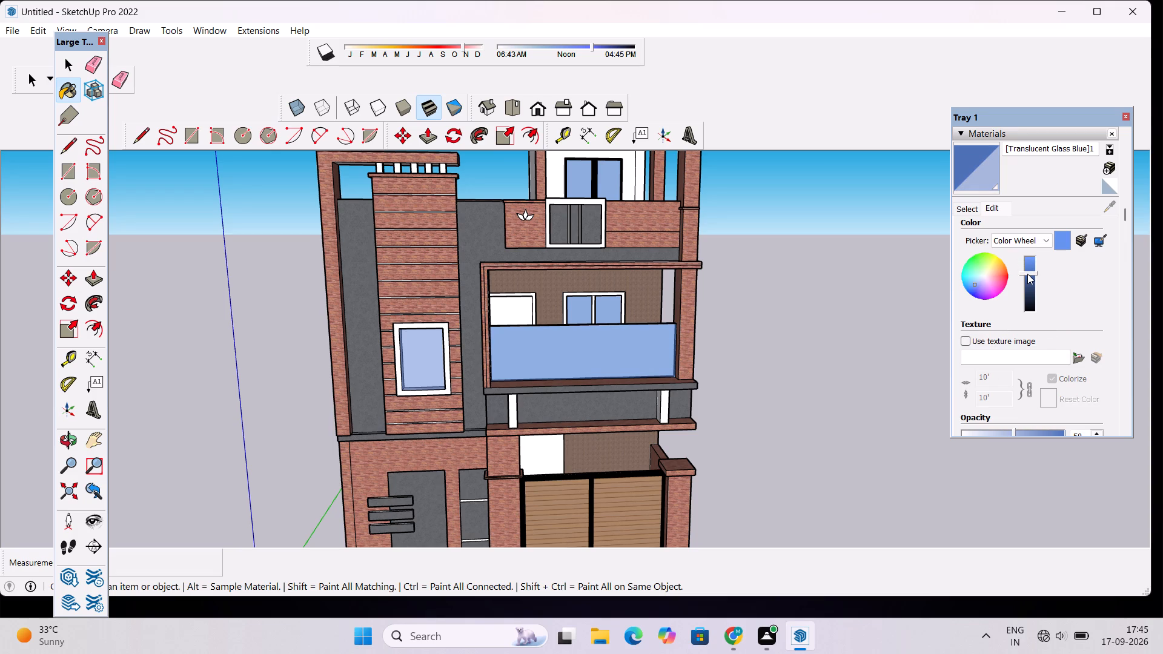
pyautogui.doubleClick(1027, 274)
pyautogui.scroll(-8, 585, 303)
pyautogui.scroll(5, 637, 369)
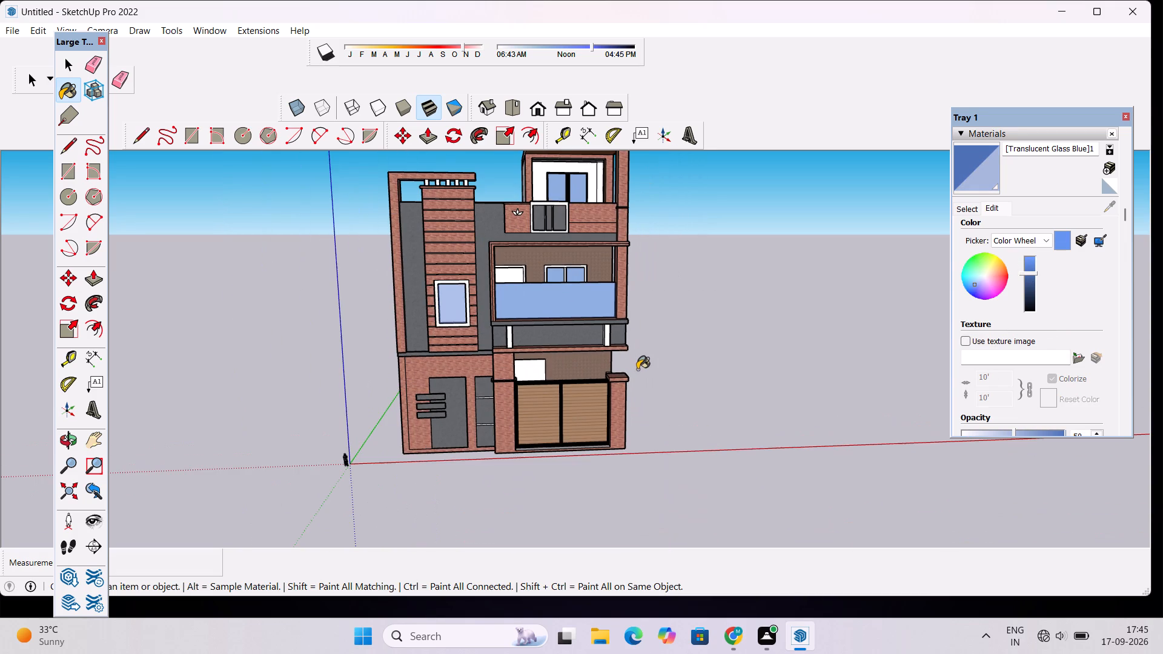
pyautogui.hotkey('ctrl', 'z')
# Paint the first-floor balcony parapet with the Translucent Resin Crush material from Glass and Mirrors.
pyautogui.click(972, 211)
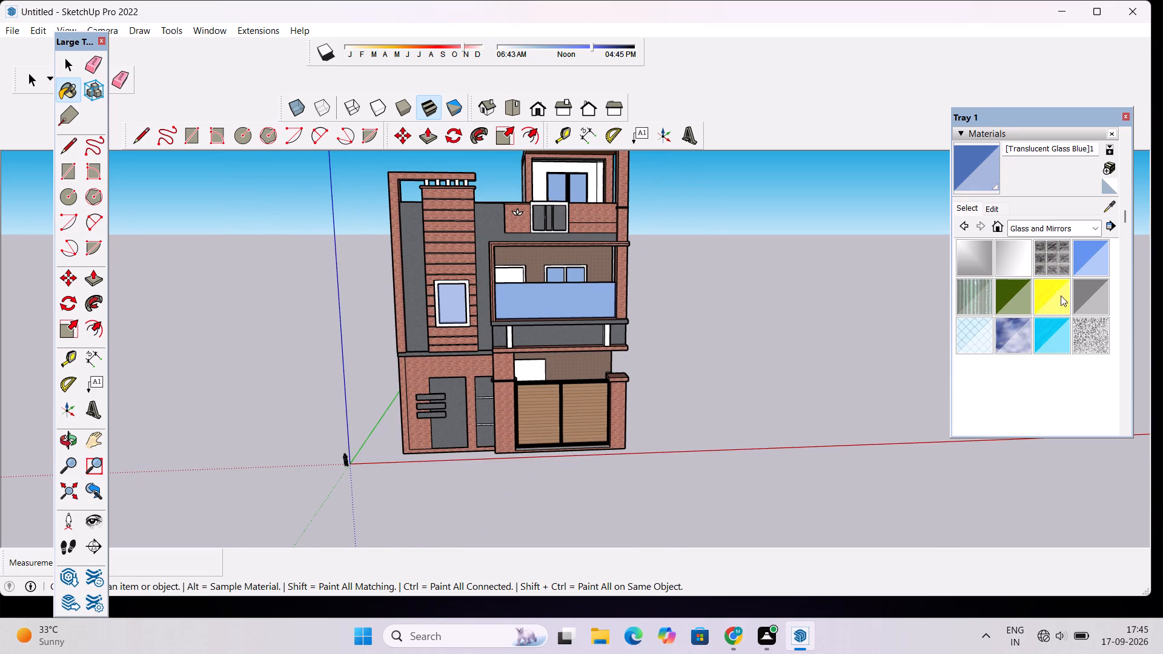
pyautogui.click(1092, 341)
pyautogui.click(558, 300)
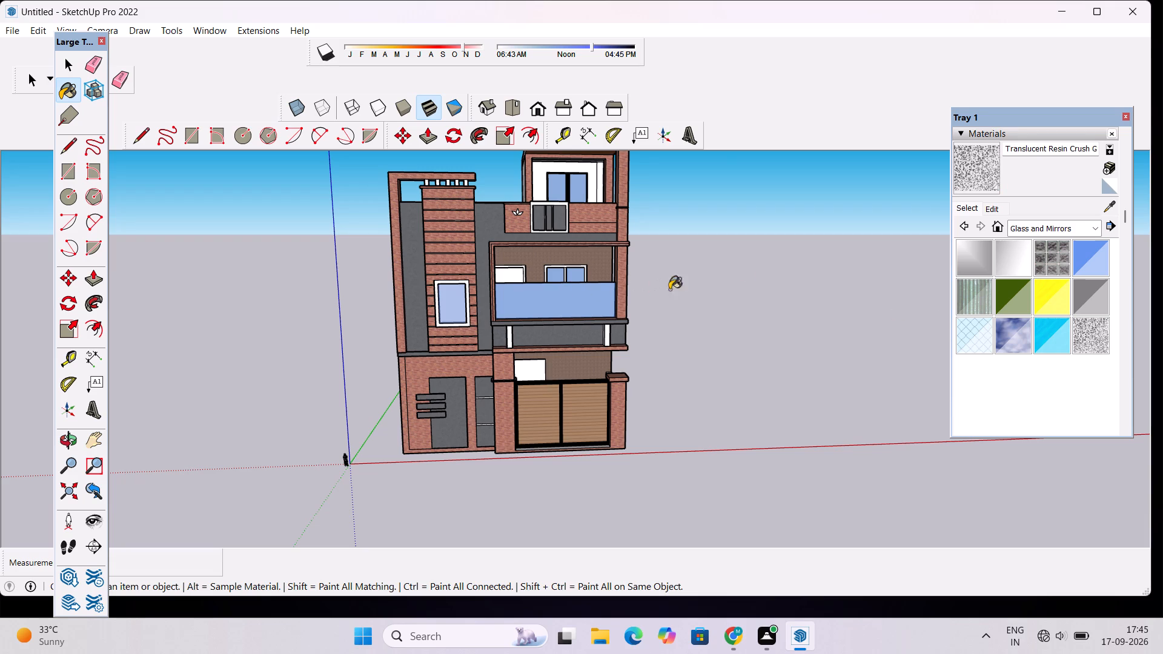
# Set the parapet's Translucent Resin Crush texture size to 10'.
pyautogui.click(991, 205)
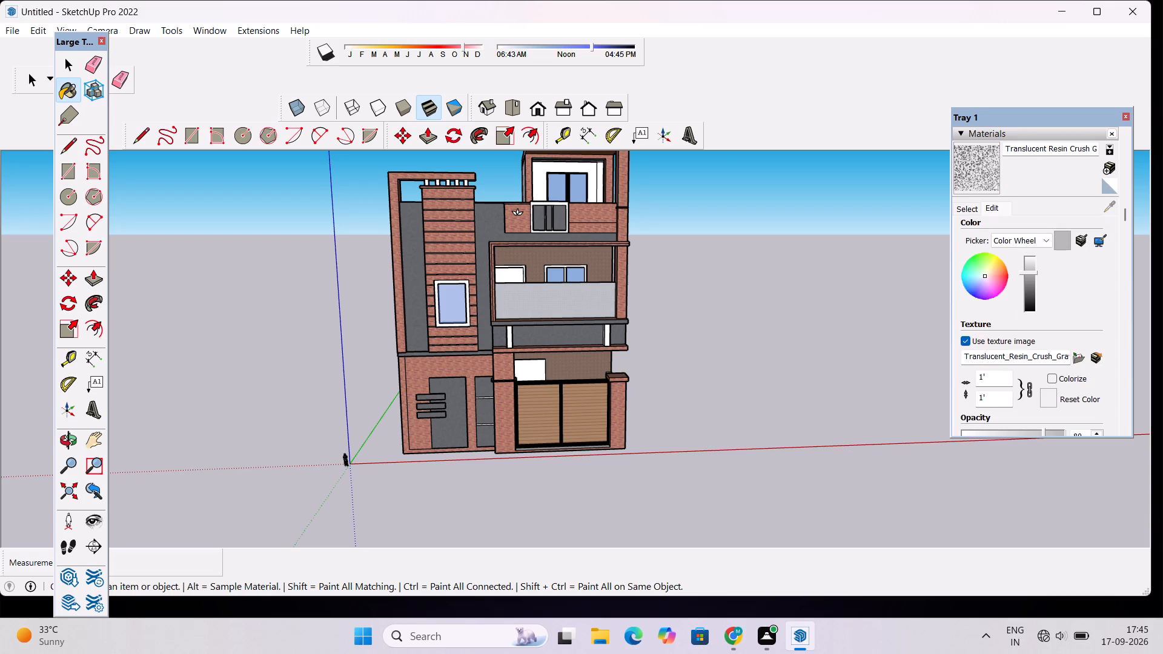
pyautogui.click(988, 401)
pyautogui.press('BackSpace')
pyautogui.press('BackSpace')
pyautogui.press('BackSpace')
pyautogui.press('BackSpace')
pyautogui.press('BackSpace')
pyautogui.press('BackSpace')
pyautogui.press('BackSpace')
pyautogui.press('BackSpace')
pyautogui.press('BackSpace')
pyautogui.press('BackSpace')
pyautogui.write("10'")
pyautogui.press('Return')
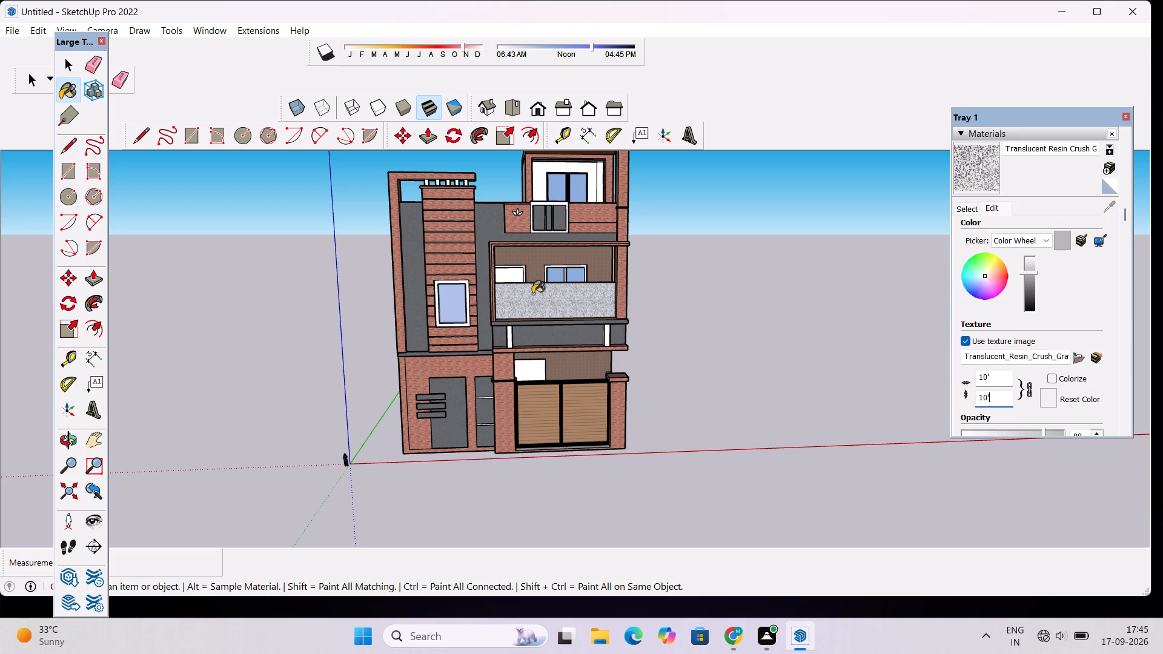
# Paint the front of the first-floor balcony window's frame and centre bar with 0136_Charcoal from the Colors-Named collection.
pyautogui.click(72, 441)
pyautogui.moveTo(629, 329); pyautogui.dragTo(538, 360)
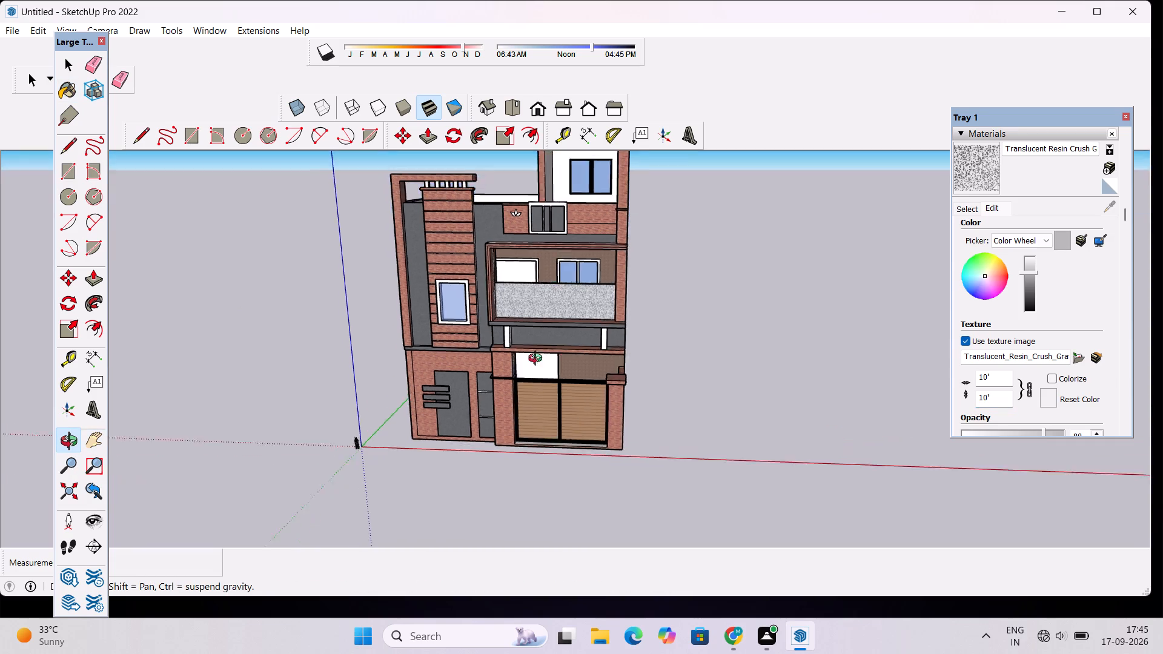
pyautogui.moveTo(538, 360); pyautogui.dragTo(391, 372)
pyautogui.moveTo(399, 374); pyautogui.dragTo(535, 346)
pyautogui.scroll(10, 578, 270)
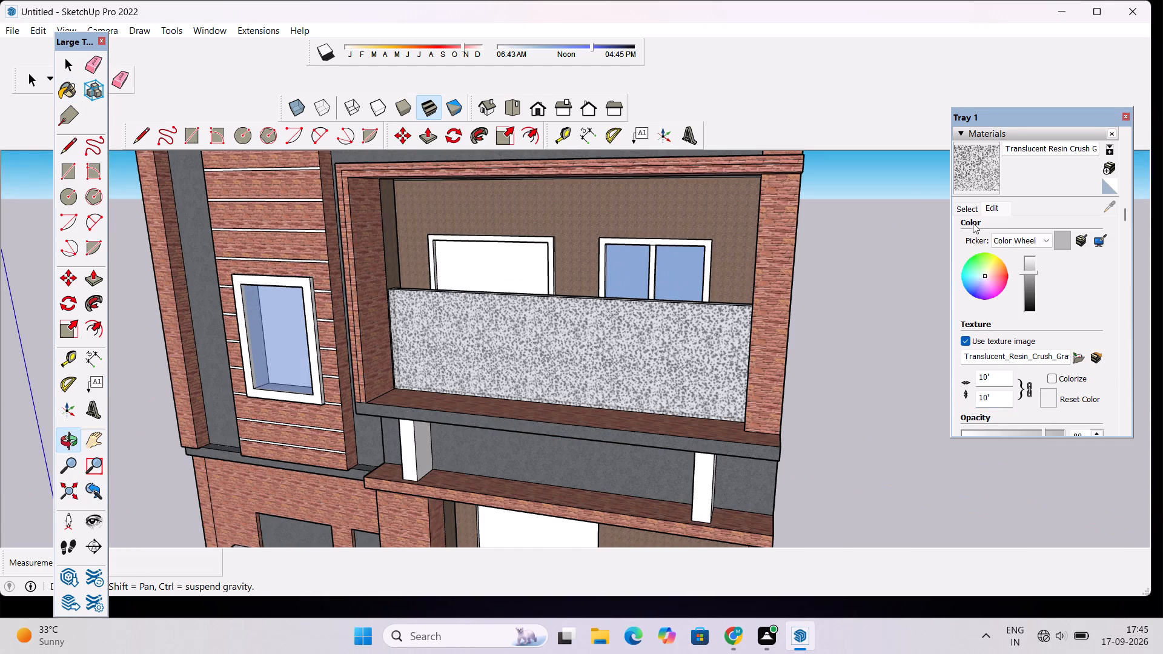
pyautogui.click(962, 208)
pyautogui.click(1072, 227)
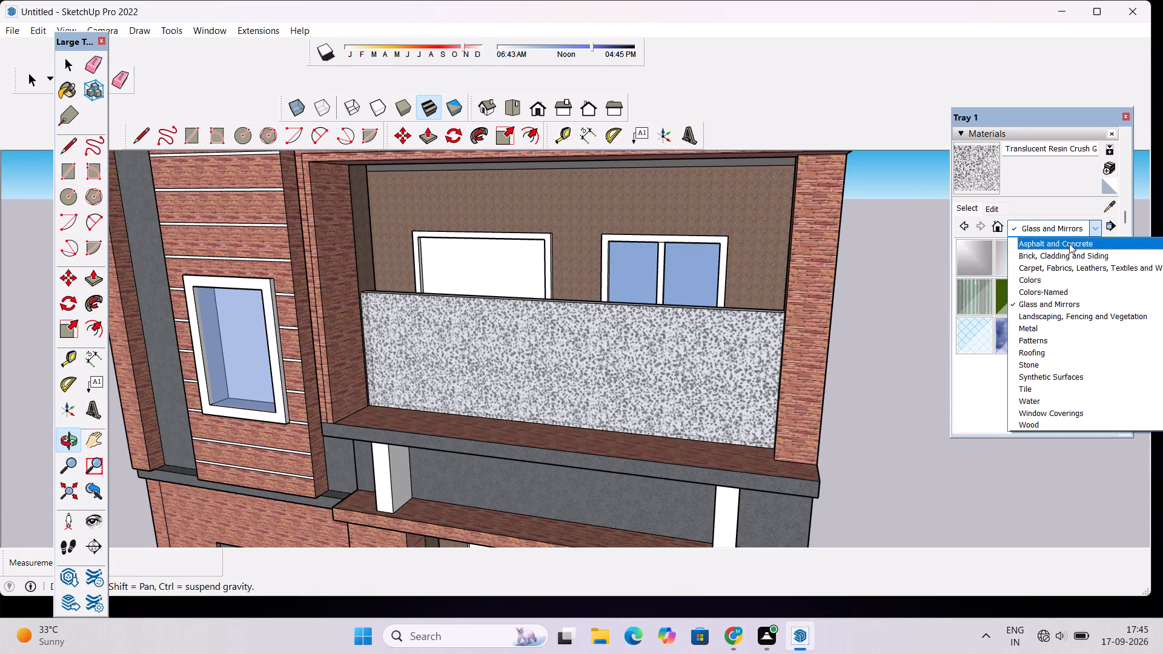
pyautogui.click(1050, 292)
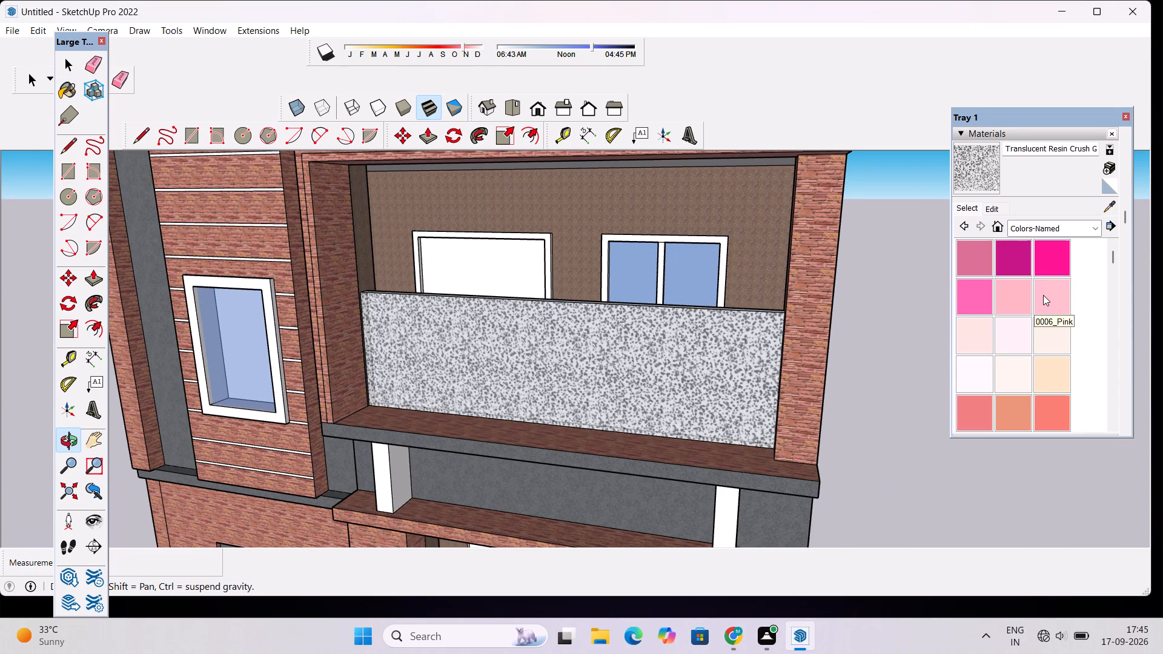
pyautogui.scroll(-2, 1033, 319)
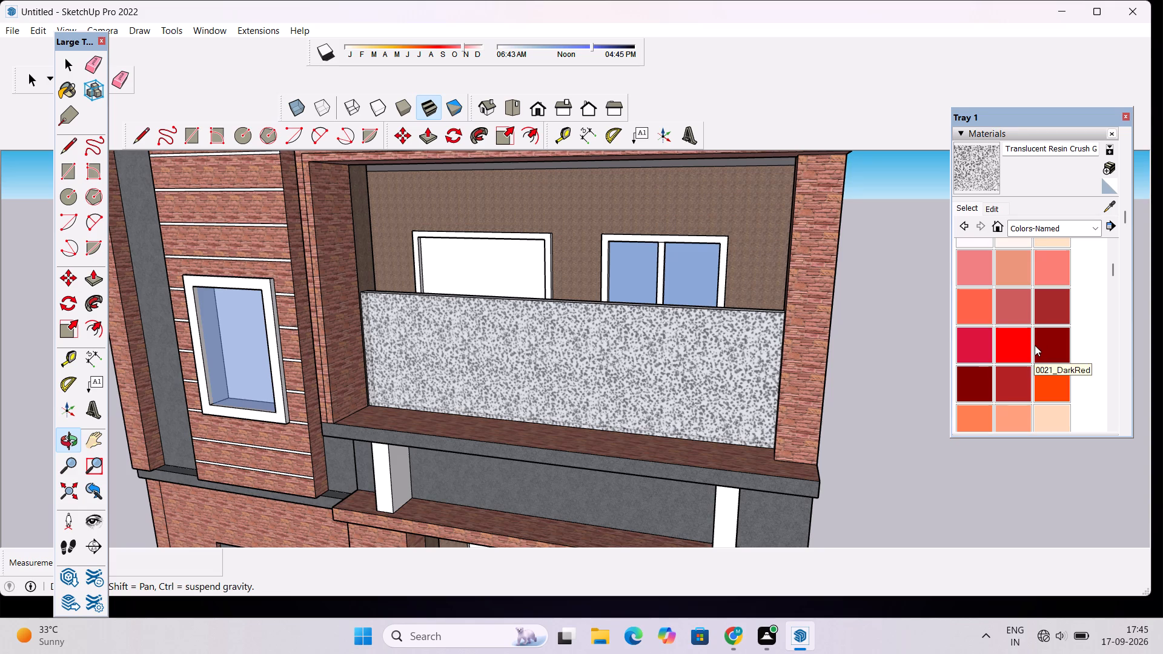
pyautogui.scroll(4, 1027, 331)
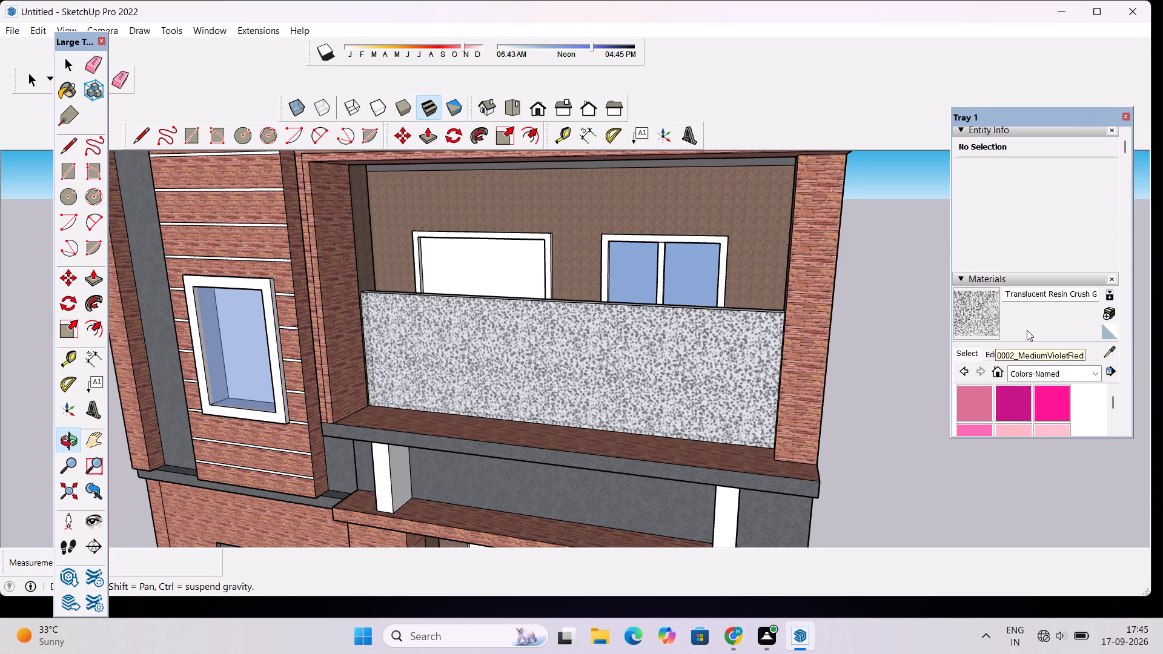
pyautogui.scroll(-12, 1027, 330)
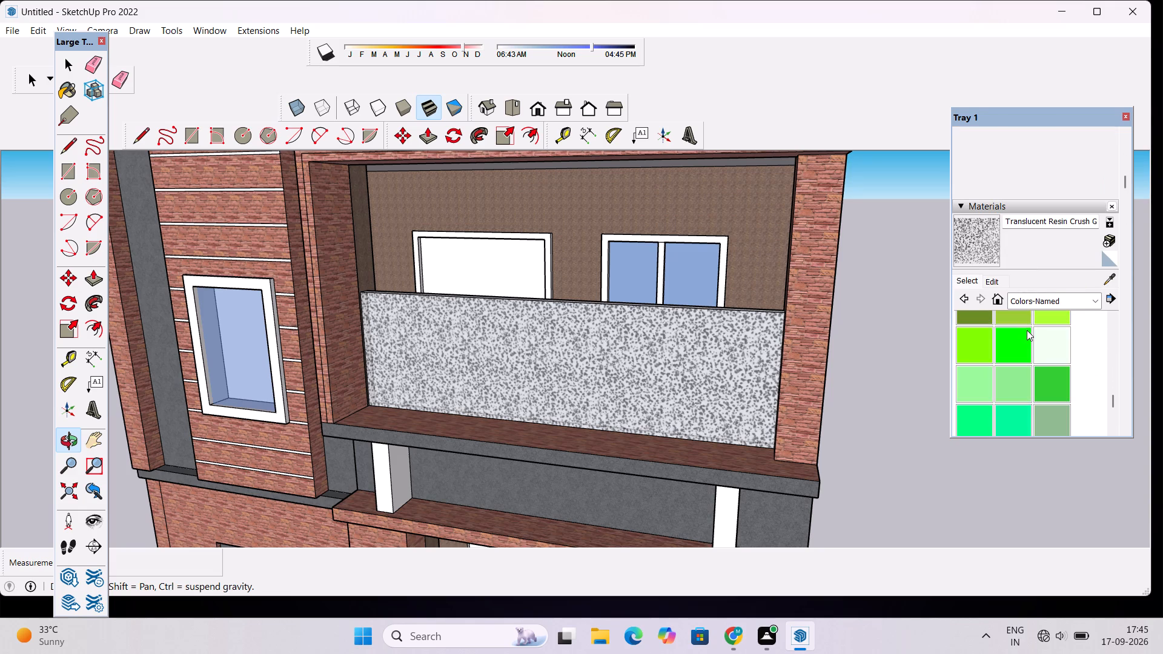
pyautogui.scroll(4, 1027, 330)
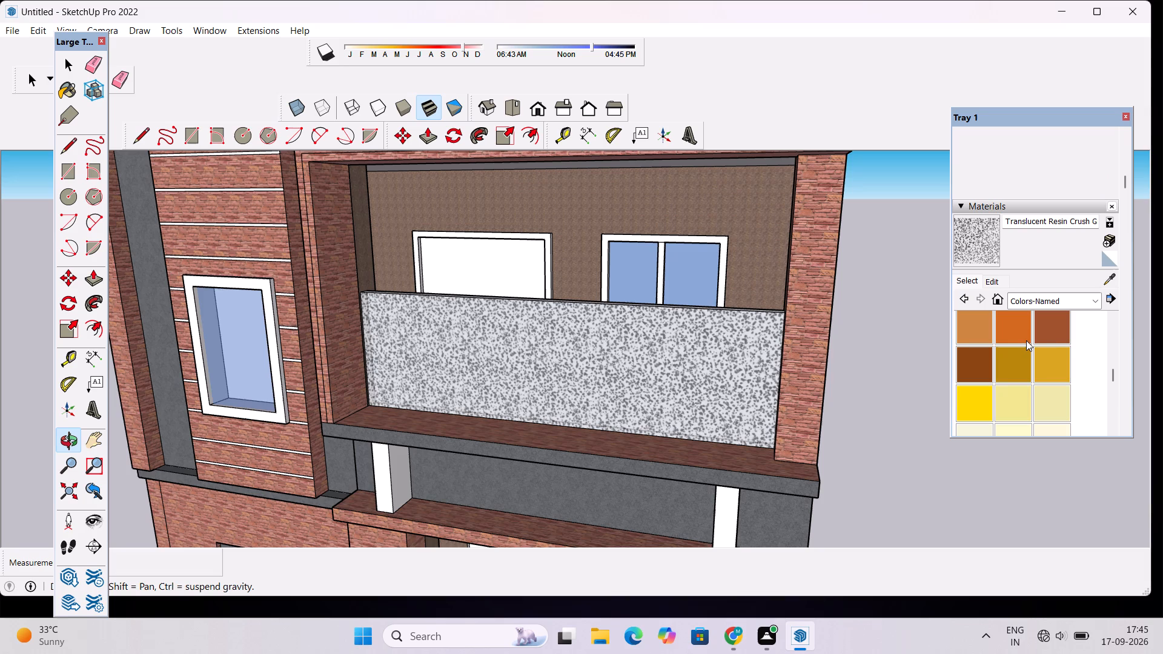
pyautogui.scroll(1, 1026, 340)
pyautogui.scroll(-1, 1026, 340)
pyautogui.scroll(1, 1026, 340)
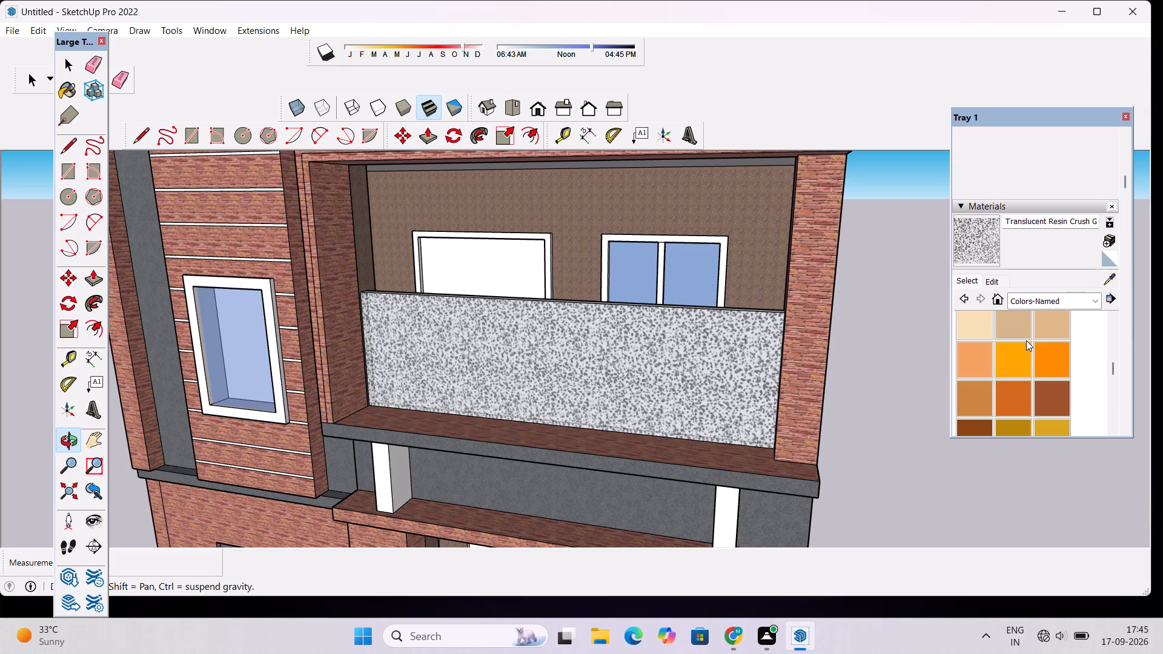
pyautogui.scroll(-8, 1023, 375)
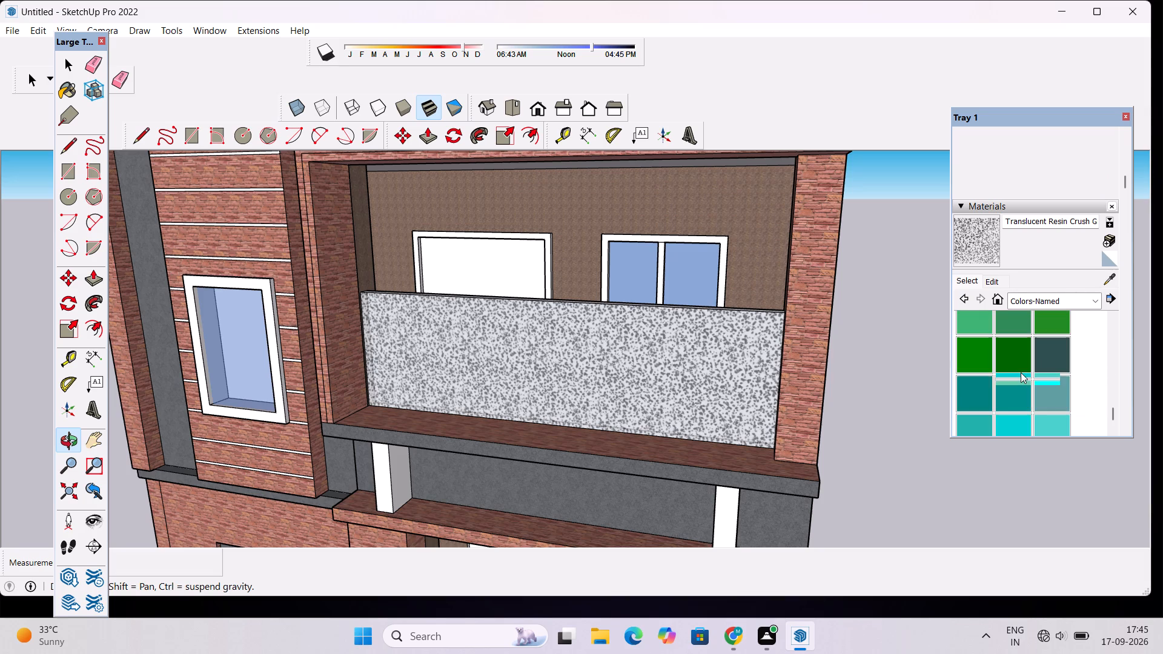
pyautogui.scroll(-9, 1021, 372)
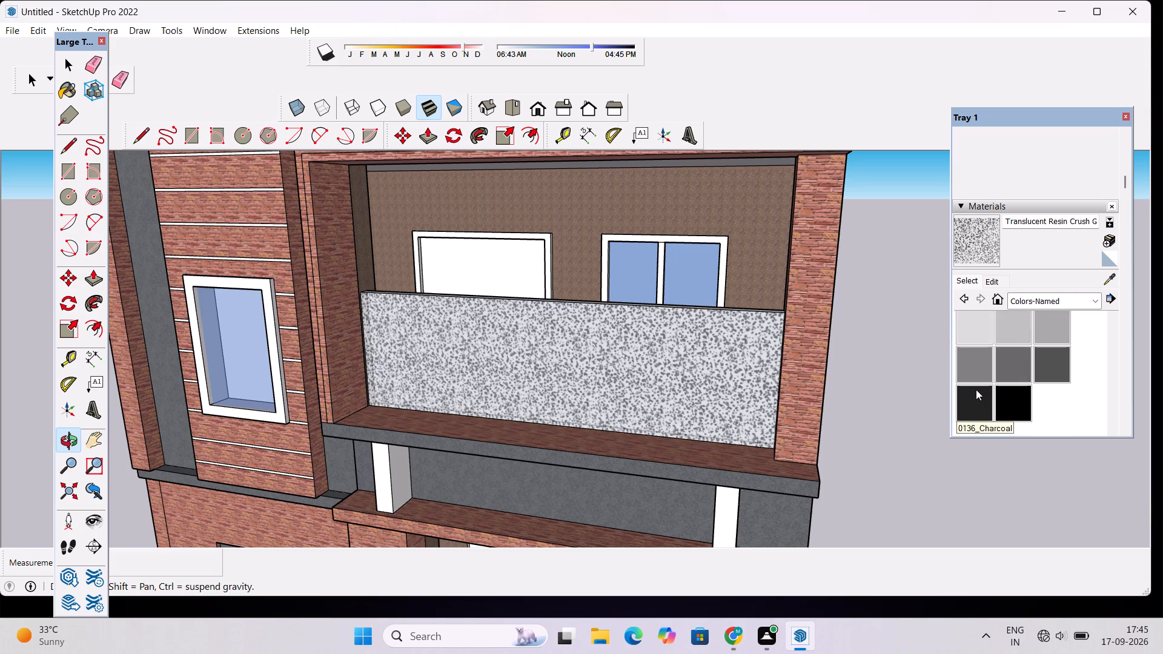
pyautogui.click(984, 396)
pyautogui.scroll(3, 723, 271)
pyautogui.click(727, 249)
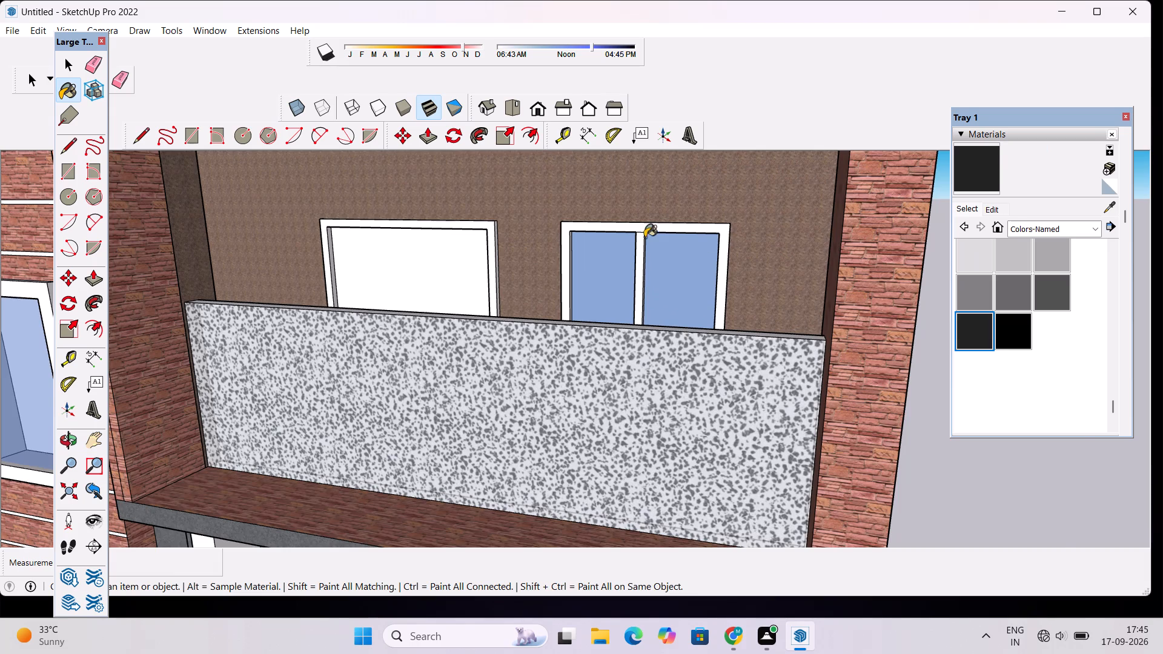
pyautogui.scroll(3, 644, 237)
pyautogui.click(642, 236)
# Paint the inner reveals of the balcony window's frame with 0136_Charcoal around both panes.
pyautogui.scroll(11, 568, 256)
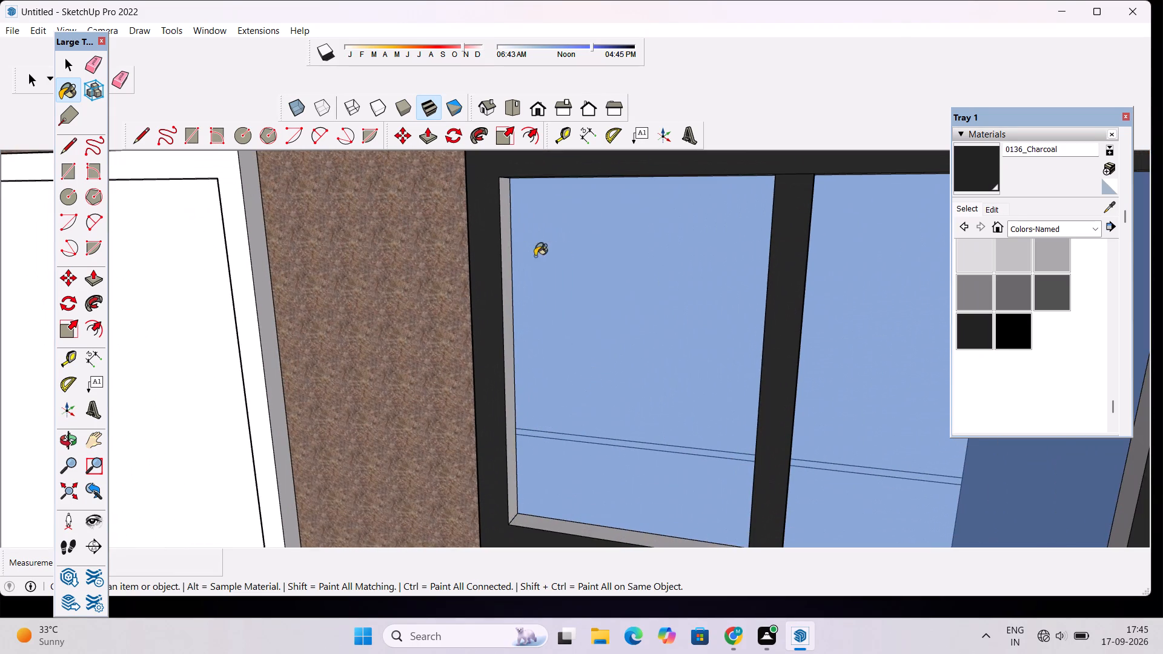
pyautogui.click(500, 265)
pyautogui.scroll(-4, 615, 196)
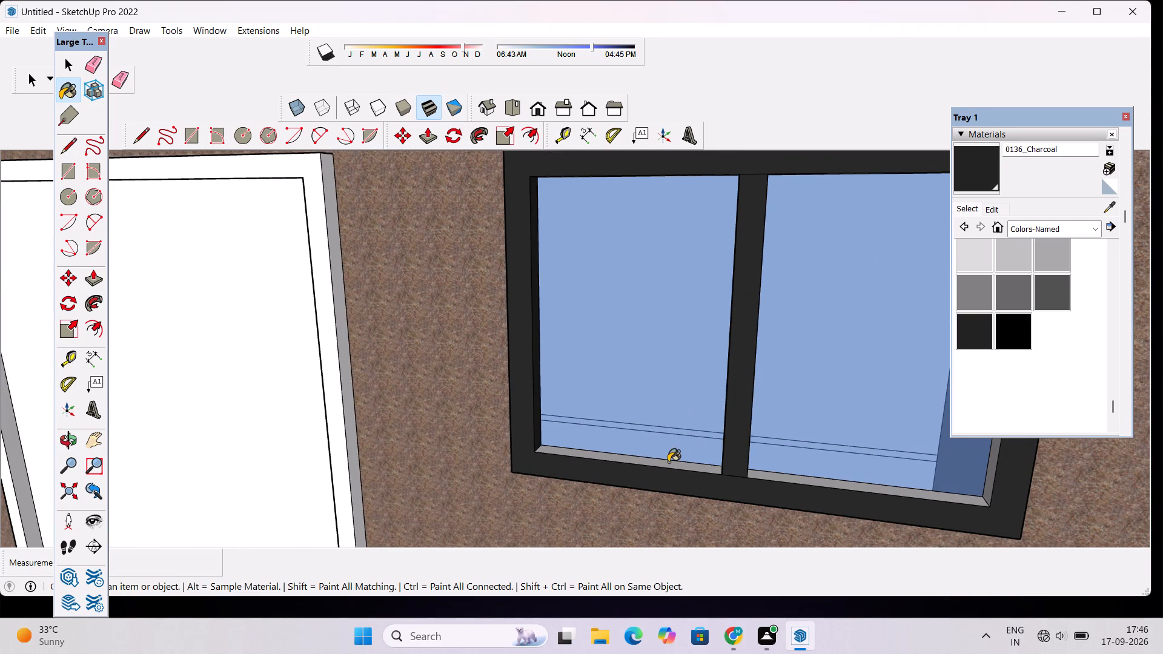
pyautogui.click(669, 463)
pyautogui.scroll(2, 838, 448)
pyautogui.scroll(-10, 765, 384)
pyautogui.scroll(7, 851, 421)
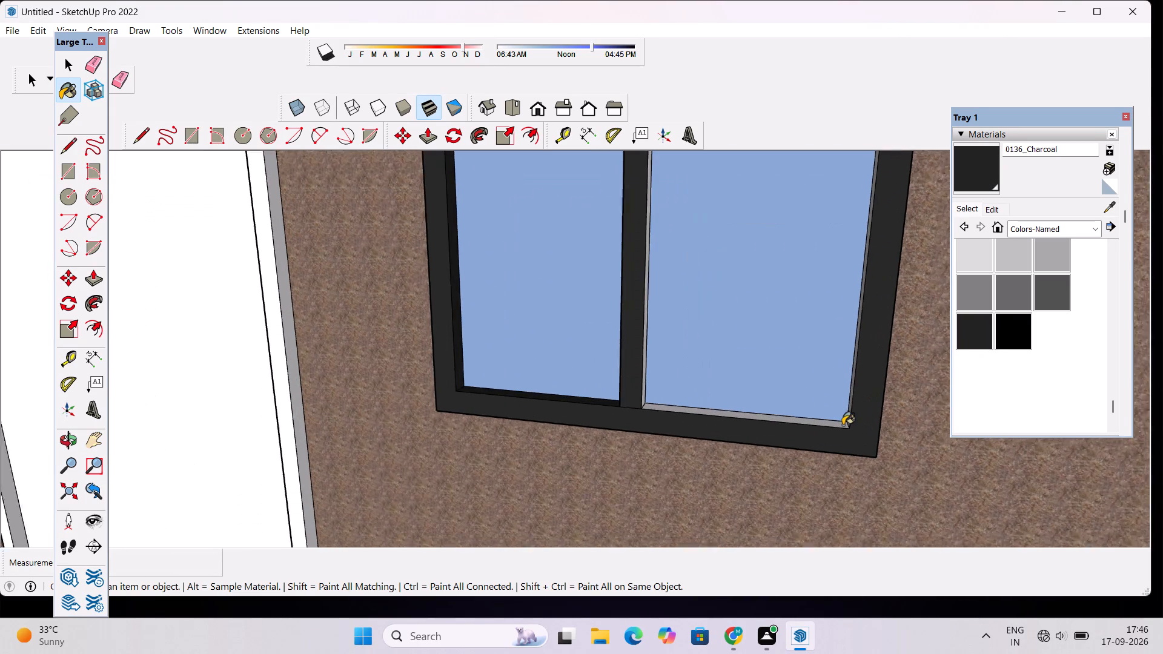
pyautogui.scroll(1, 843, 425)
pyautogui.click(841, 426)
# Paint the front face and inner reveal of the first-floor balcony door's frame with 0022_Maroon from Colors-Named.
pyautogui.scroll(-11, 847, 395)
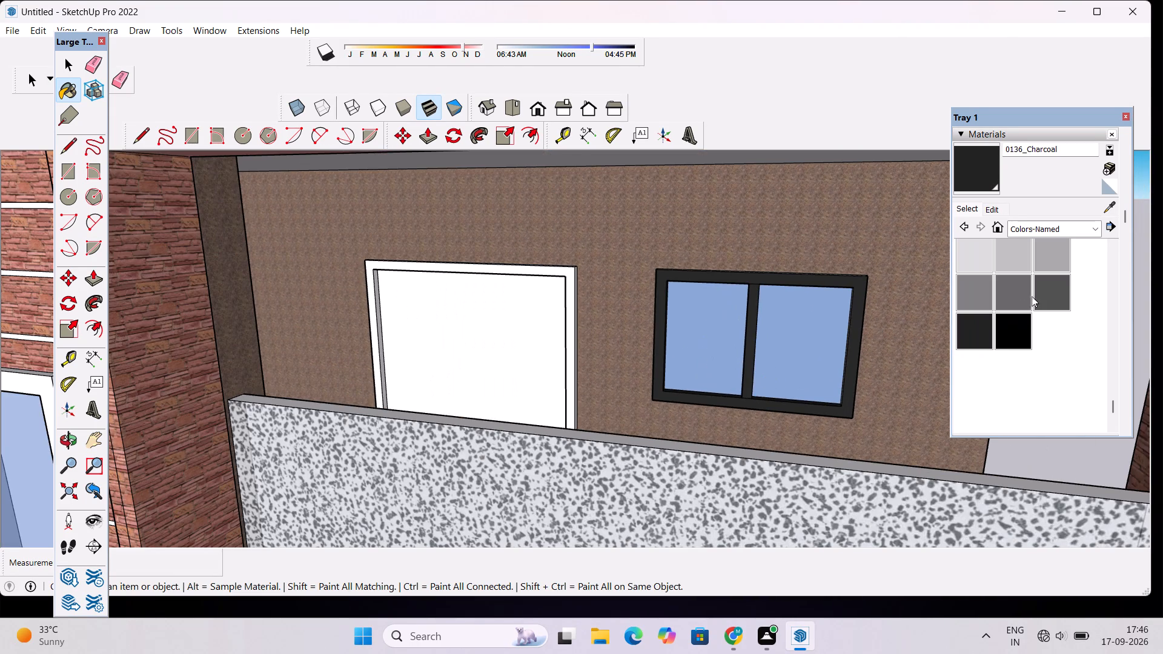
pyautogui.scroll(15, 1019, 283)
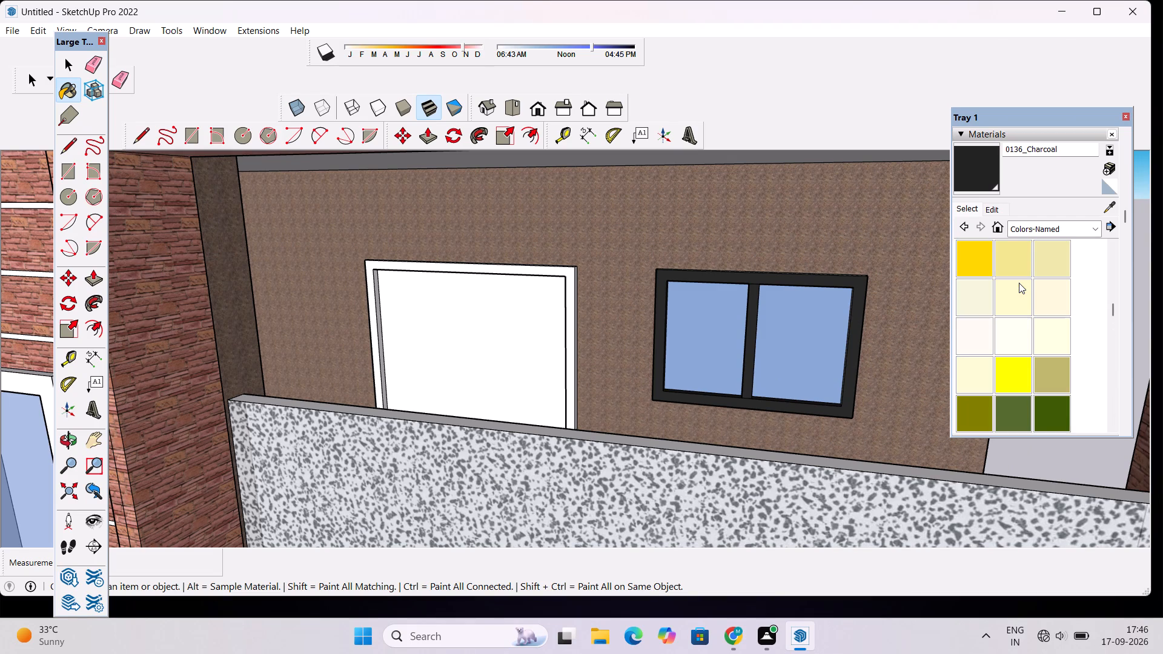
pyautogui.scroll(5, 1019, 283)
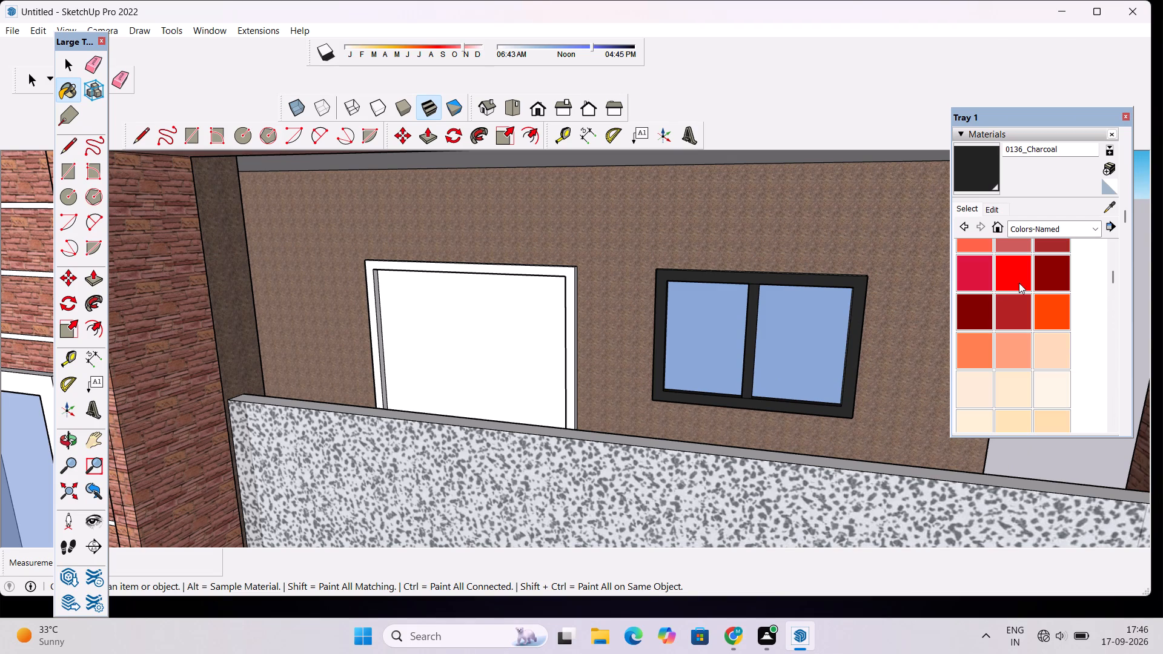
pyautogui.click(968, 309)
pyautogui.scroll(4, 425, 328)
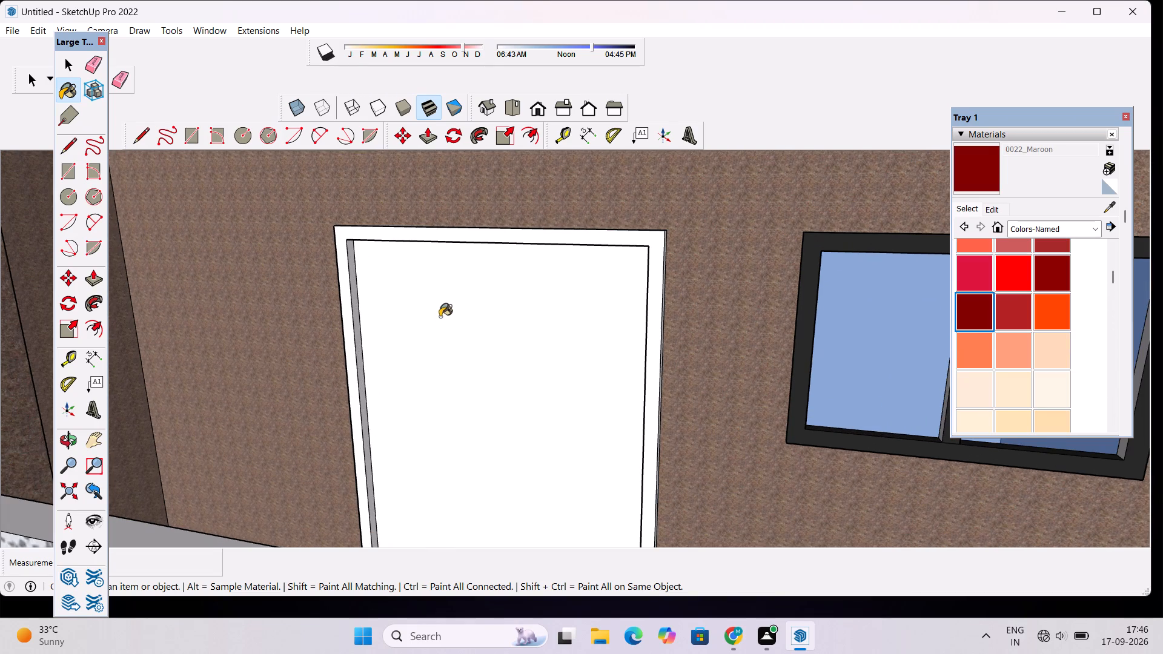
pyautogui.scroll(2, 514, 277)
pyautogui.click(572, 232)
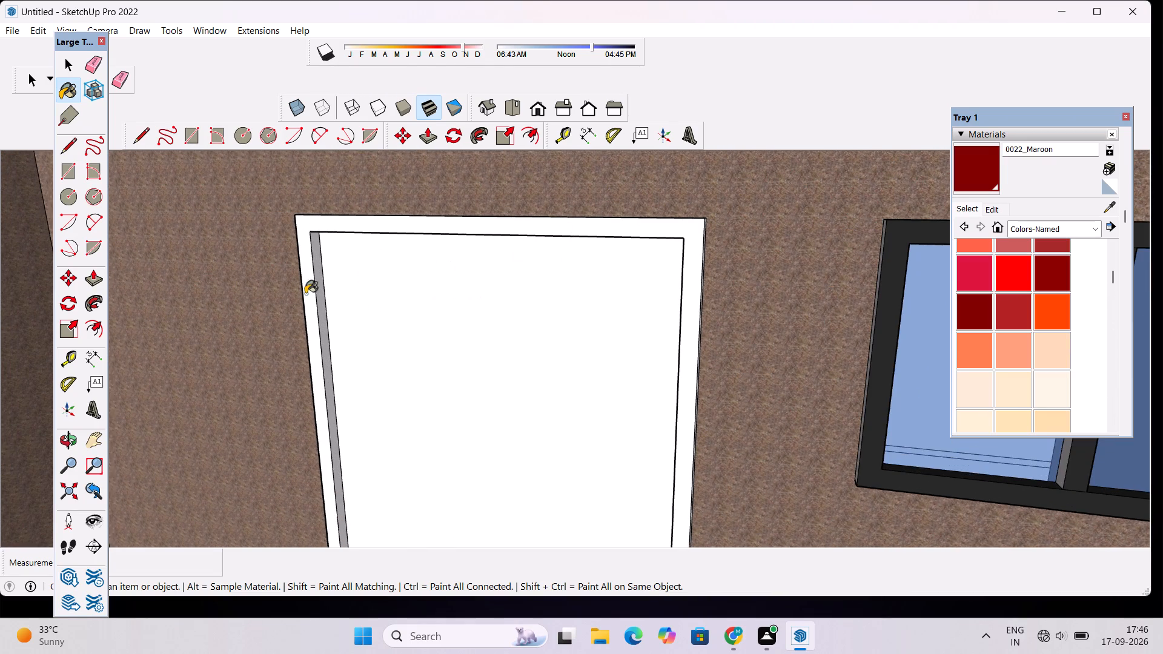
pyautogui.scroll(9, 305, 294)
pyautogui.click(328, 256)
# Paint the remaining side and top edges of the balcony door's frame with 0022_Maroon.
pyautogui.scroll(-10, 350, 249)
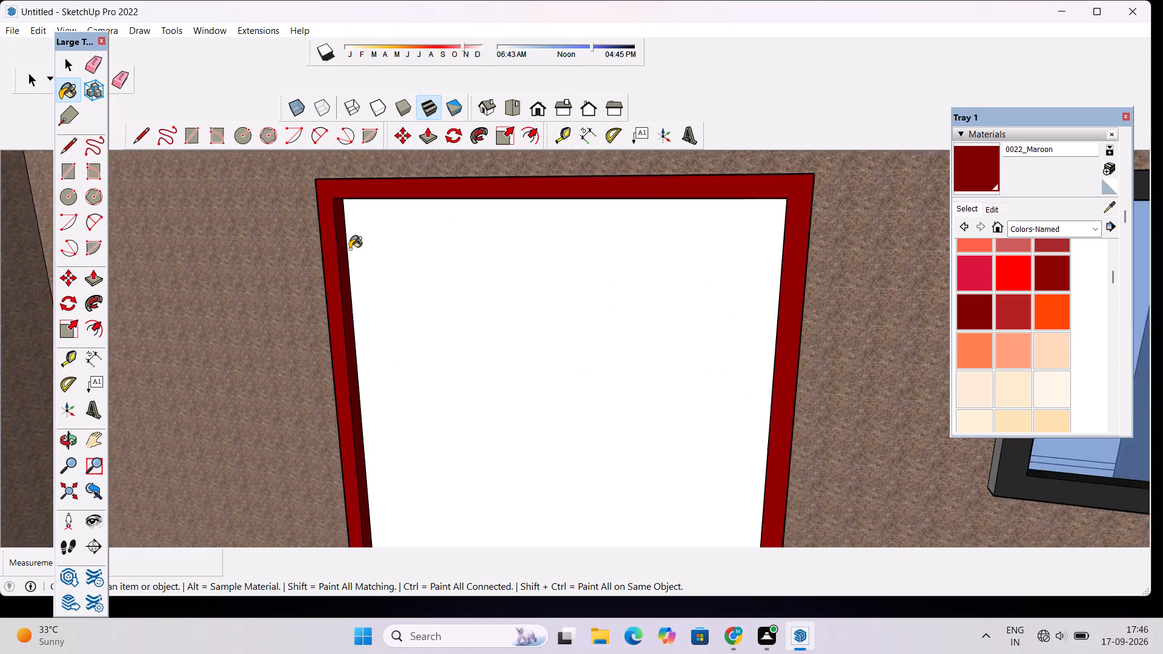
pyautogui.scroll(-3, 350, 249)
pyautogui.scroll(14, 632, 306)
pyautogui.click(566, 294)
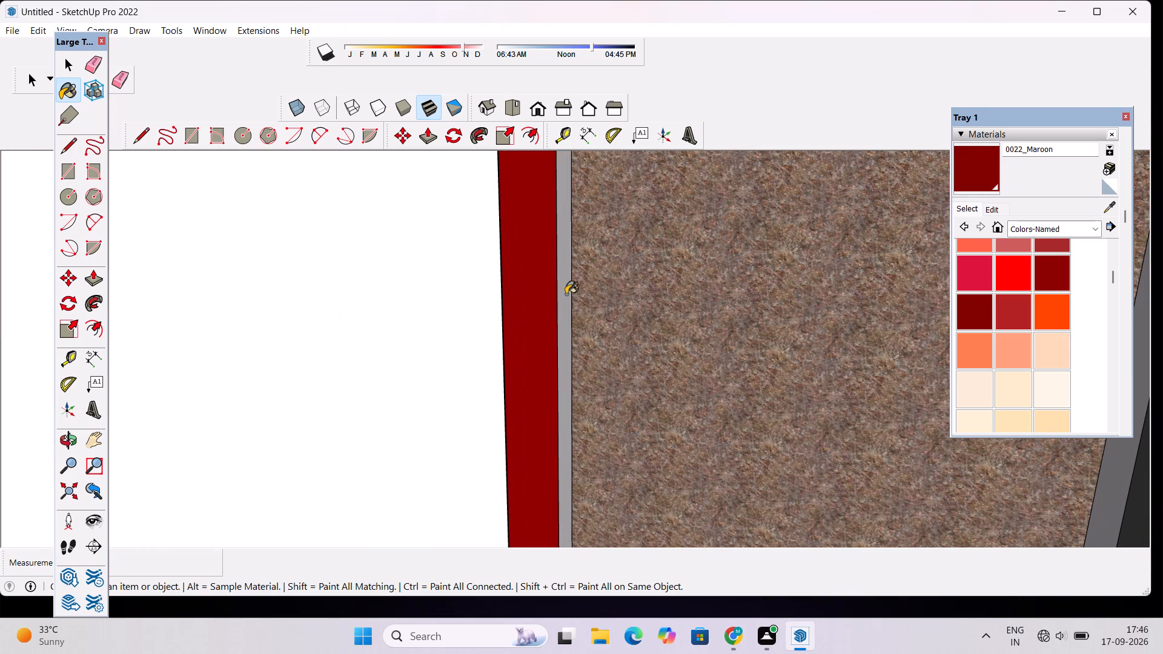
pyautogui.scroll(-12, 475, 322)
pyautogui.scroll(12, 477, 182)
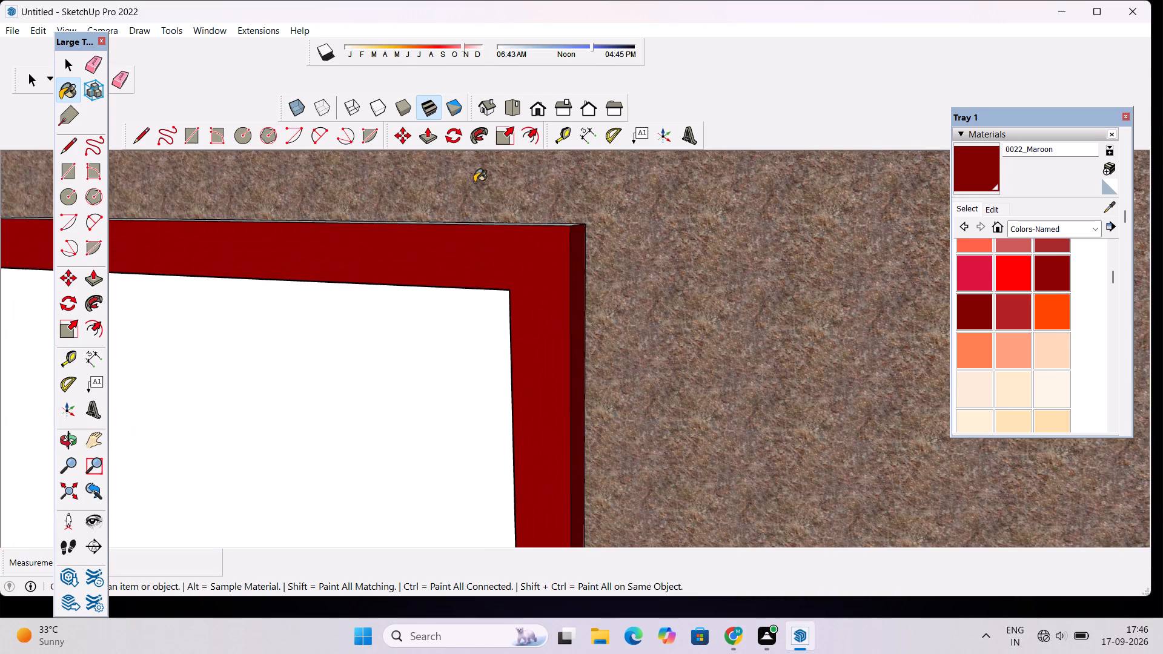
pyautogui.scroll(8, 474, 182)
pyautogui.click(523, 278)
pyautogui.scroll(-3, 634, 241)
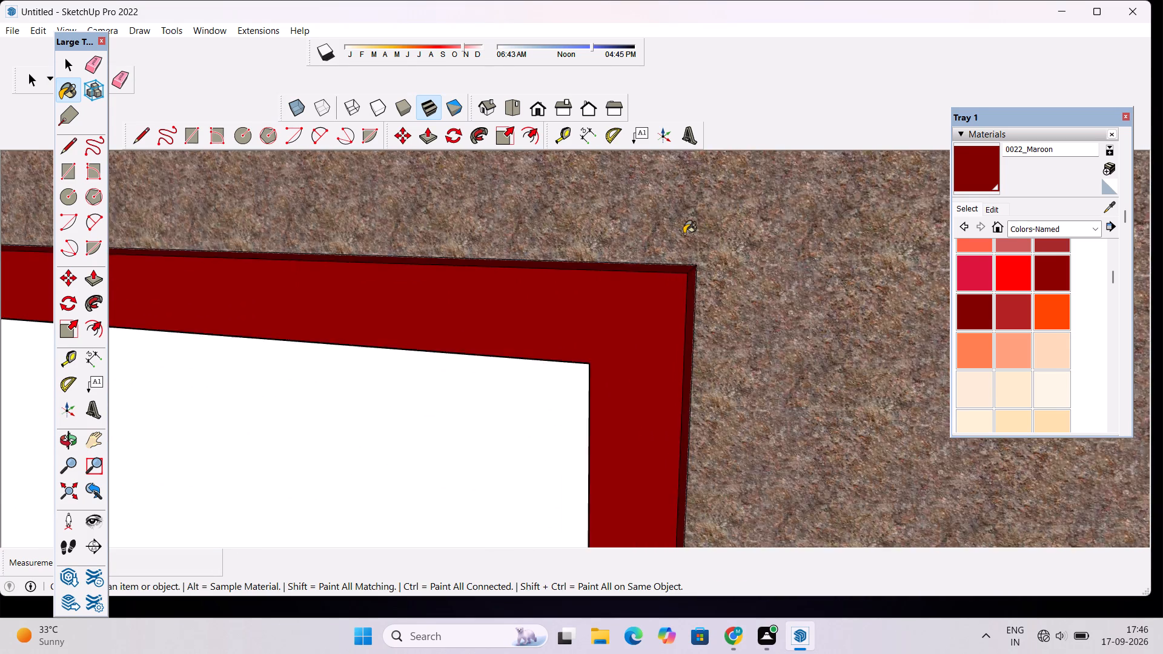
pyautogui.scroll(-19, 684, 234)
pyautogui.scroll(12, 199, 294)
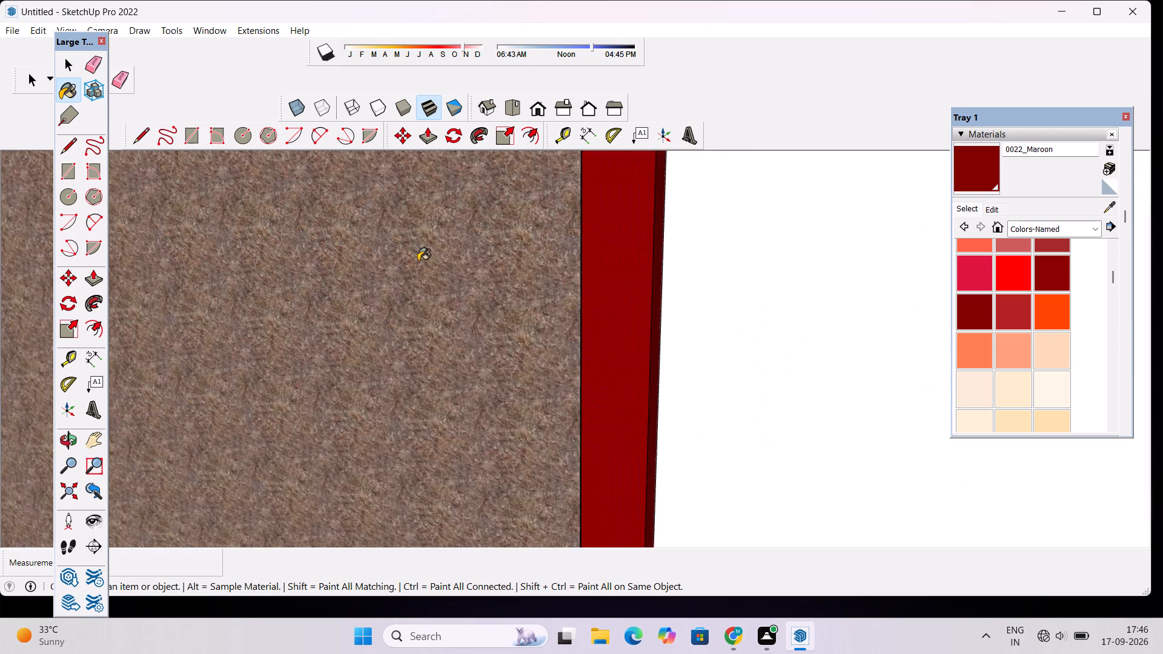
pyautogui.scroll(20, 418, 261)
pyautogui.scroll(7, 418, 261)
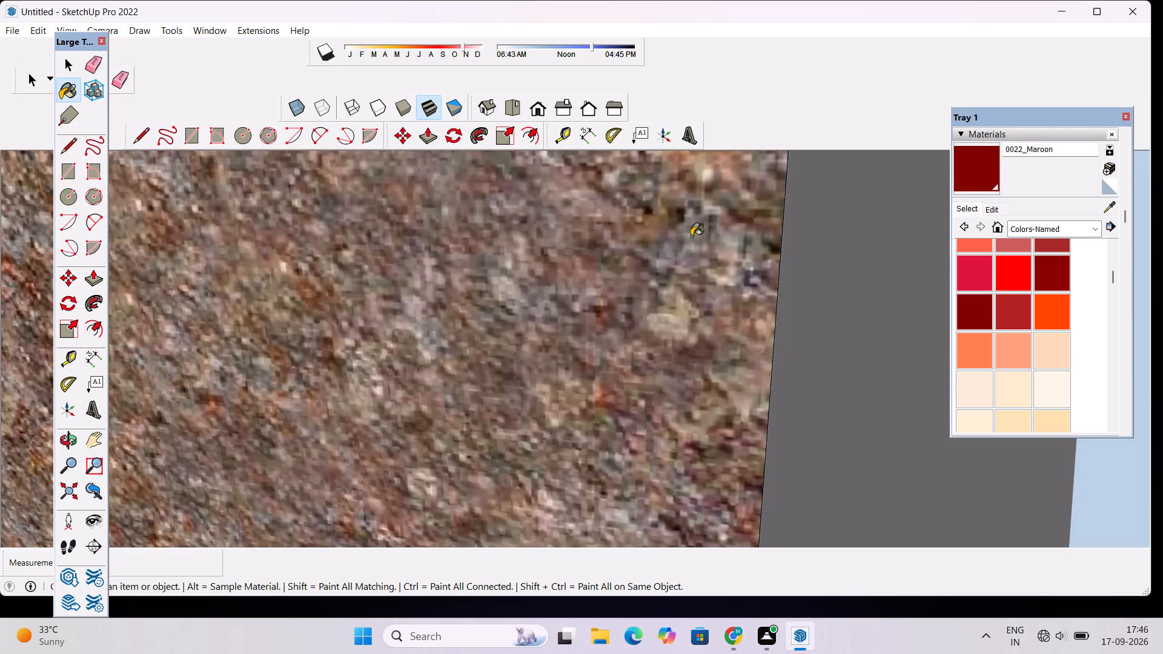
pyautogui.click(843, 259)
# Darken the 0022_Maroon colour used on the balcony door's frame by lowering its brightness.
pyautogui.scroll(-20, 398, 203)
pyautogui.scroll(-5, 398, 203)
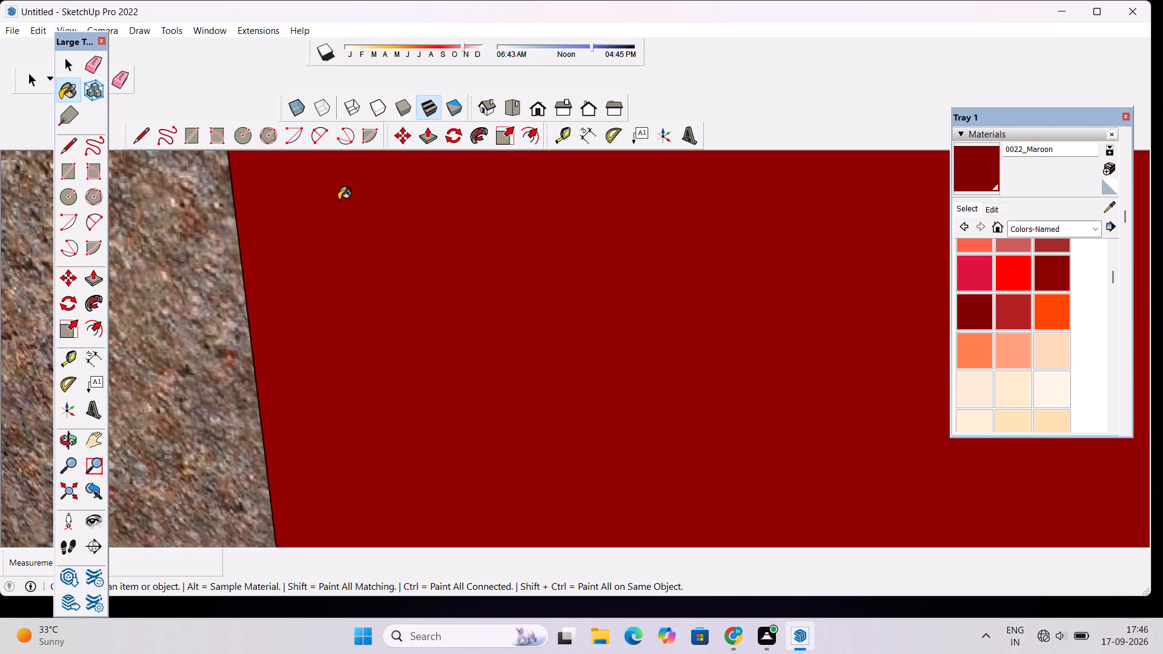
pyautogui.scroll(-20, 339, 200)
pyautogui.scroll(-20, 339, 200)
pyautogui.scroll(-7, 339, 200)
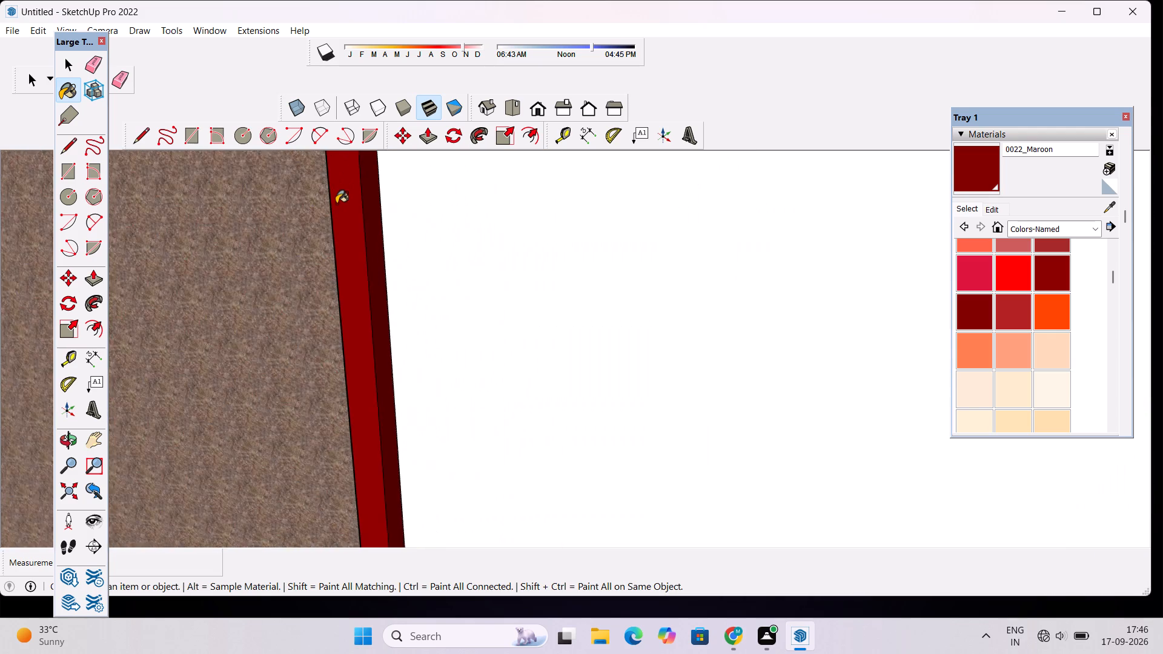
pyautogui.scroll(-15, 336, 203)
pyautogui.scroll(4, 472, 238)
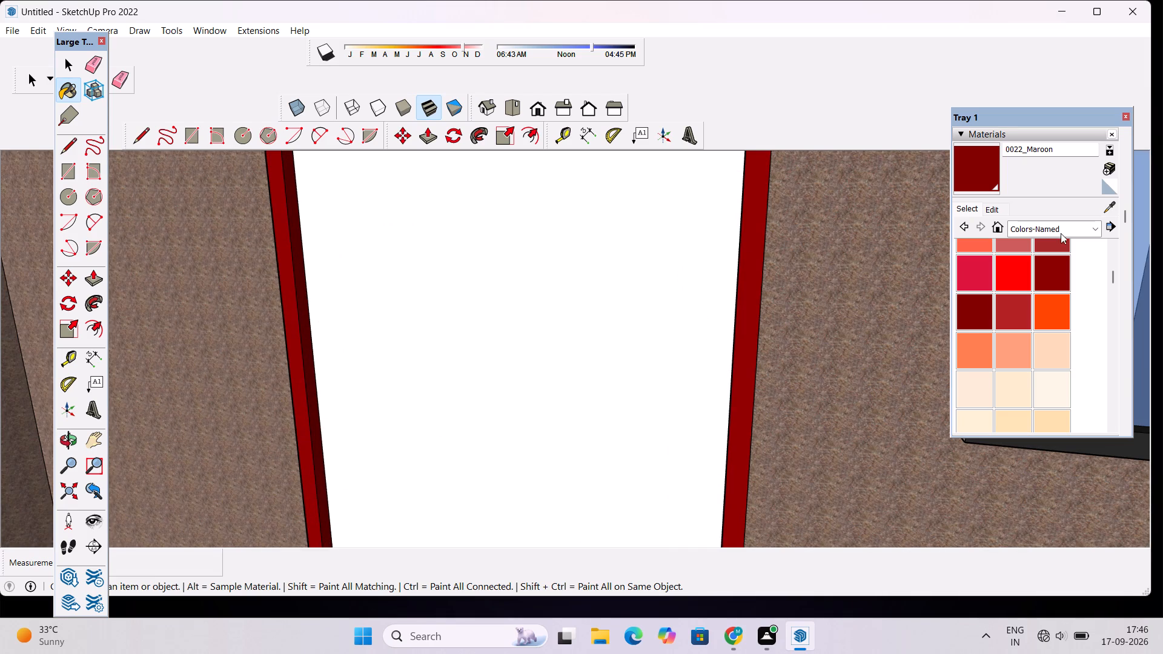
pyautogui.click(995, 211)
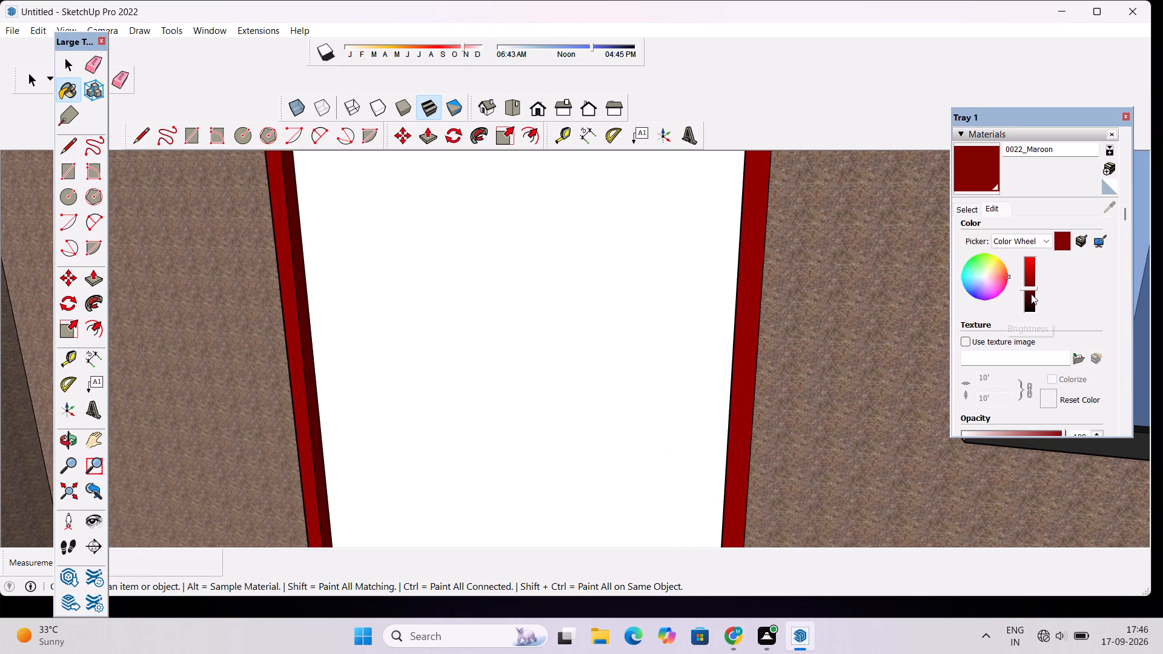
pyautogui.click(1031, 294)
# Paint the first-floor balcony door's white panel with Wood Cherry Original from the Wood materials.
pyautogui.scroll(-8, 745, 246)
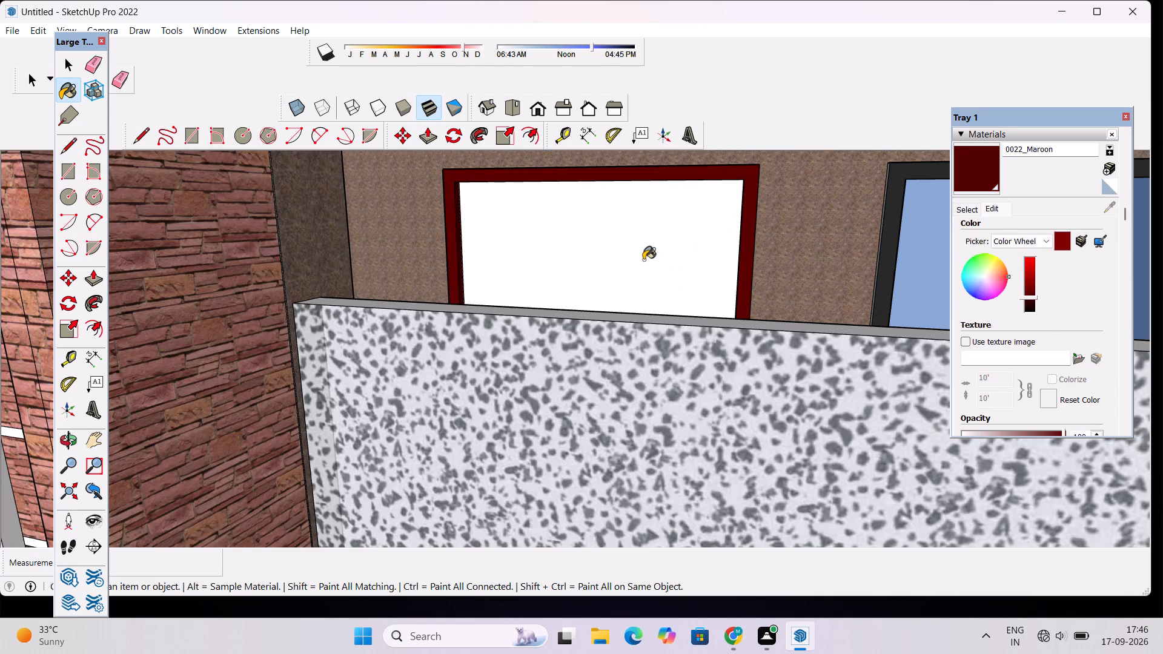
pyautogui.scroll(-3, 642, 252)
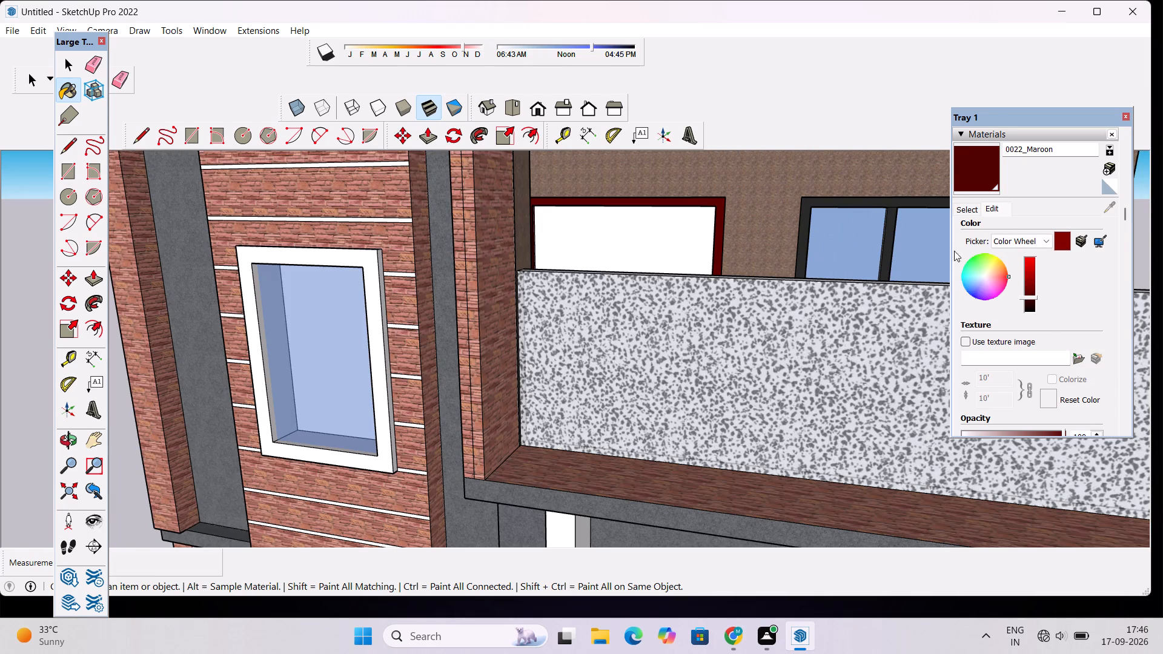
pyautogui.click(992, 206)
pyautogui.click(971, 214)
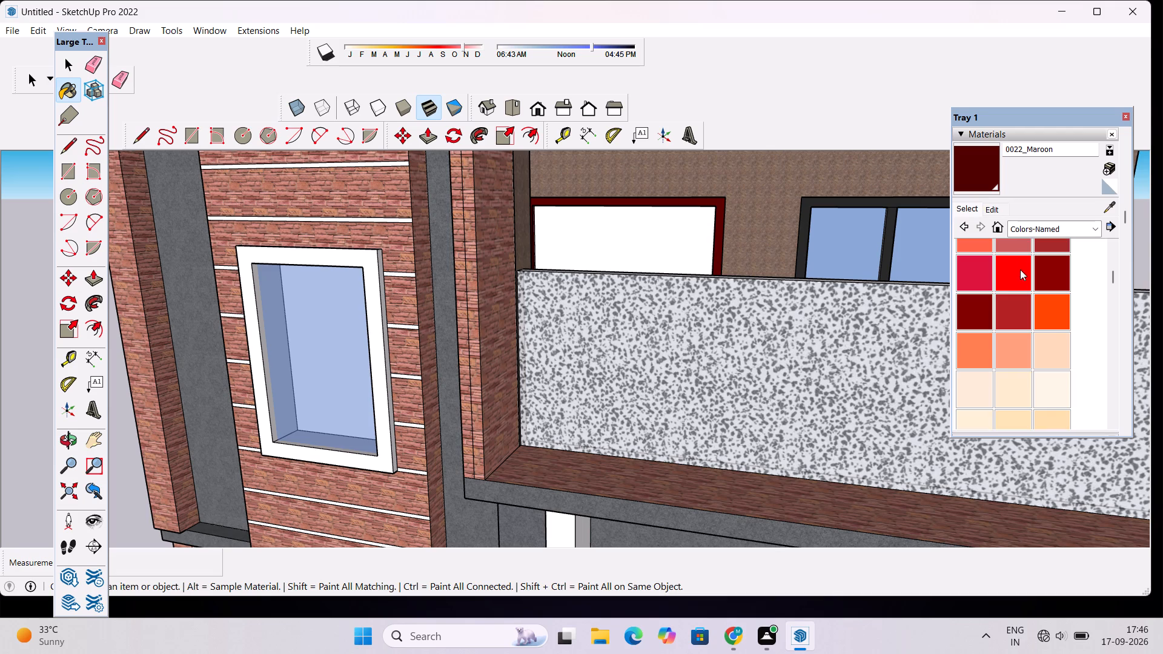
pyautogui.scroll(-4, 1020, 294)
pyautogui.click(1072, 231)
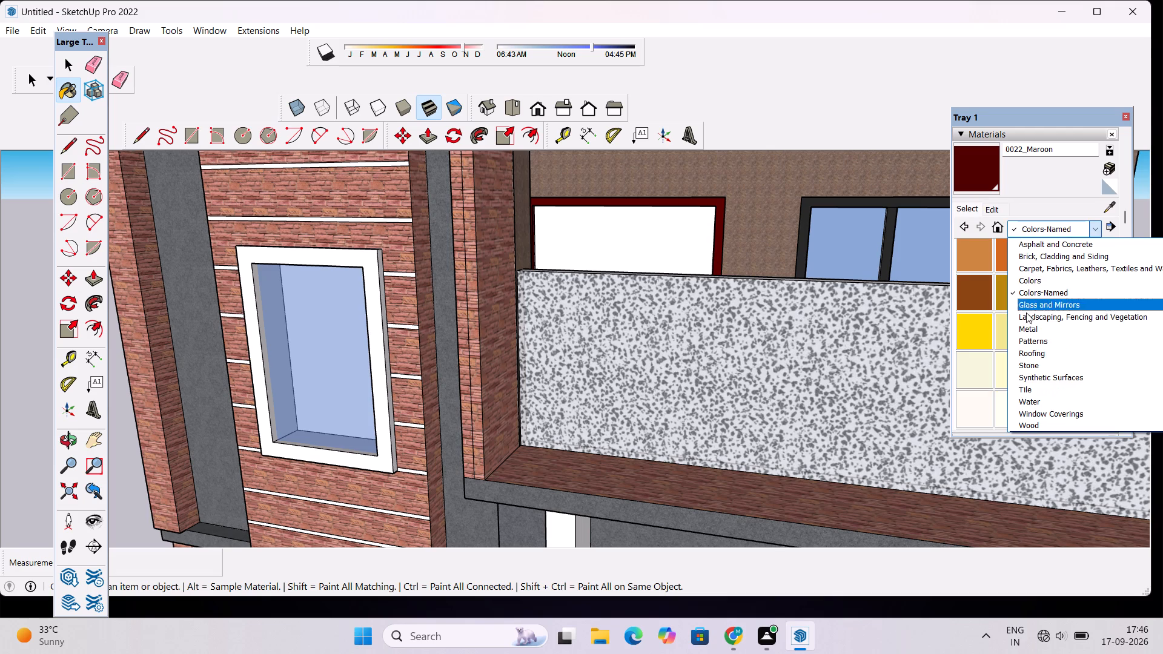
pyautogui.click(1025, 427)
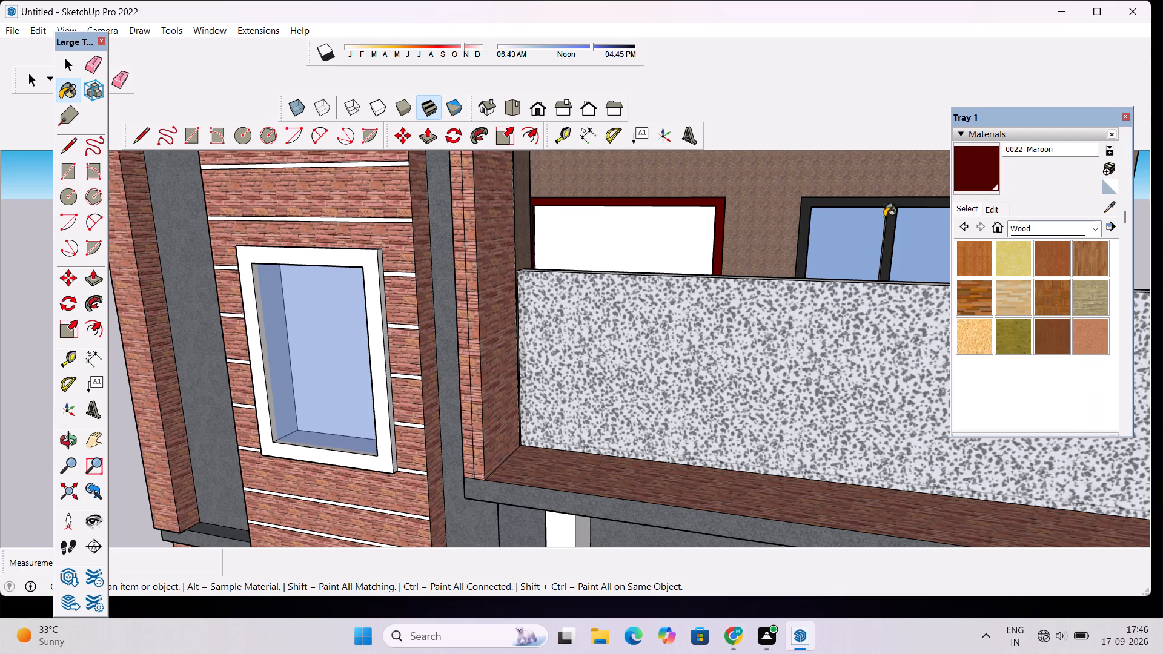
pyautogui.click(1057, 262)
pyautogui.click(705, 246)
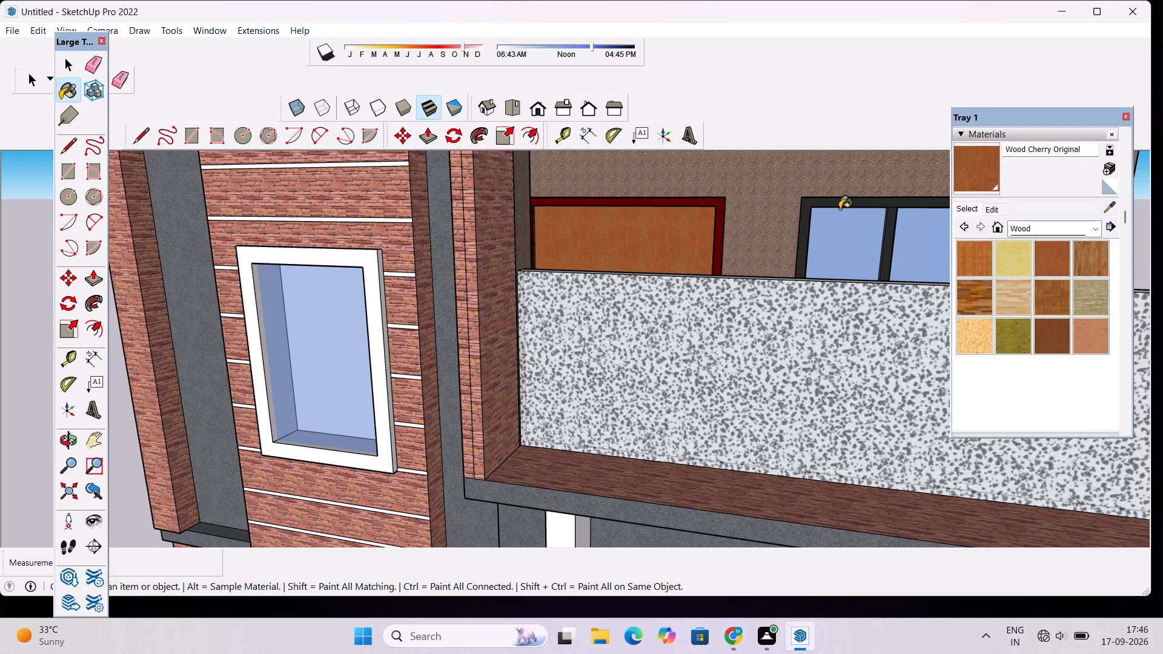
# Paint the white ground-floor door panel behind the gate with Wood Cherry Original.
pyautogui.scroll(-13, 600, 231)
pyautogui.scroll(9, 634, 274)
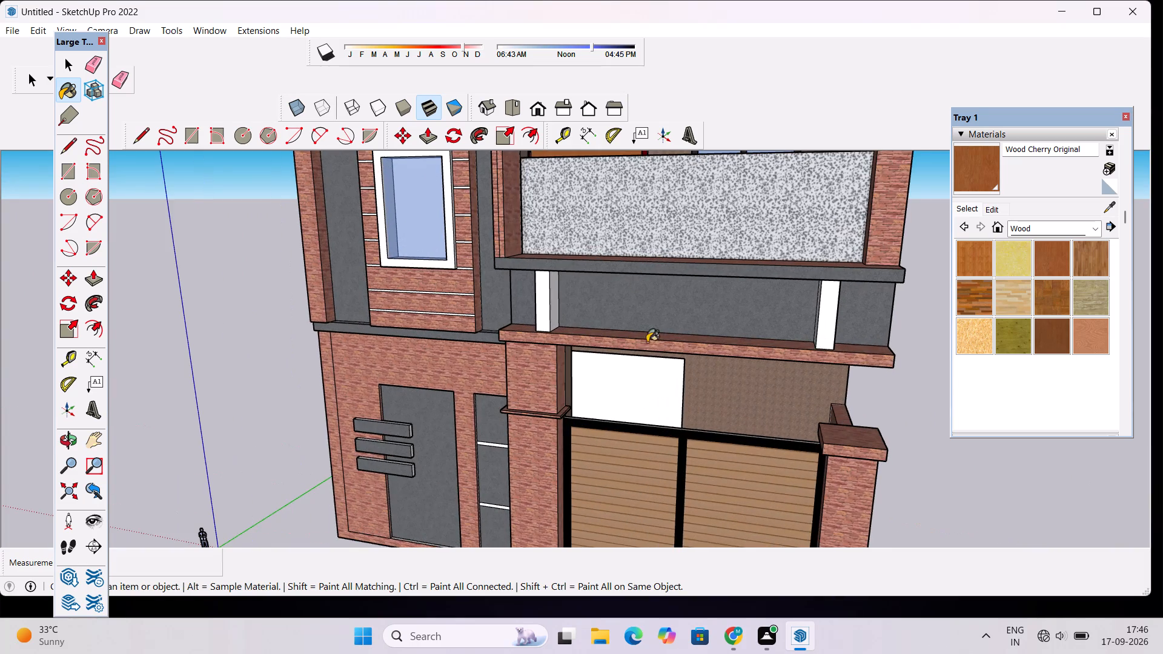
pyautogui.click(650, 388)
# Paint the unpainted side reveal and bottom sill inside the balcony door's maroon frame with Wood Cherry Original.
pyautogui.scroll(-14, 651, 372)
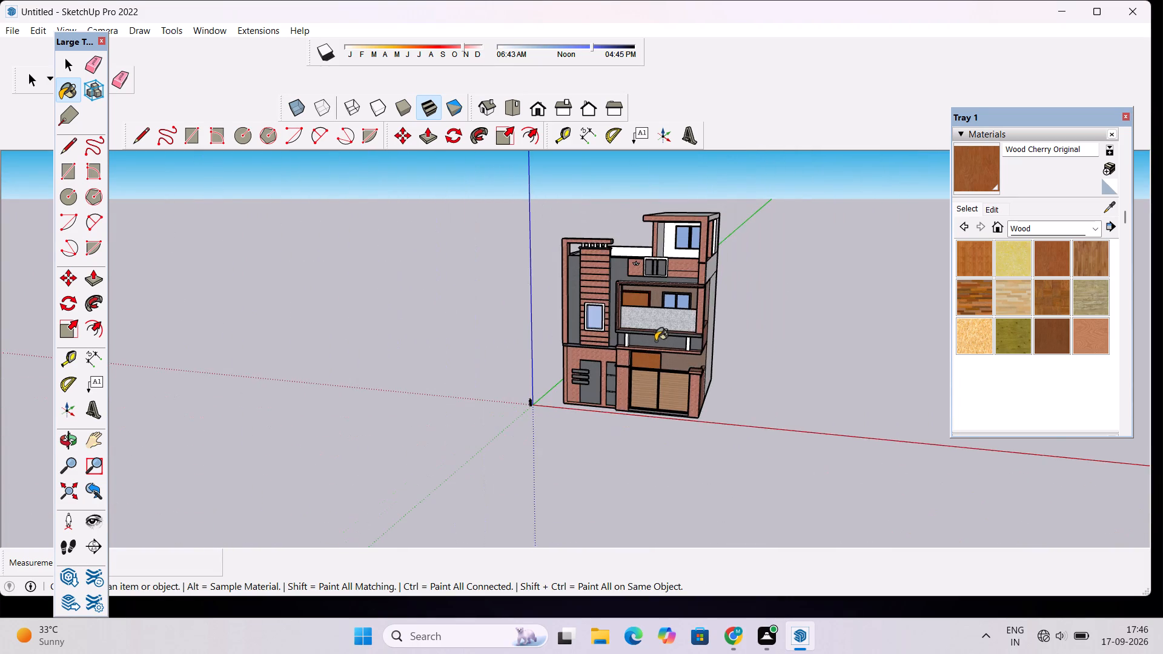
pyautogui.scroll(11, 688, 369)
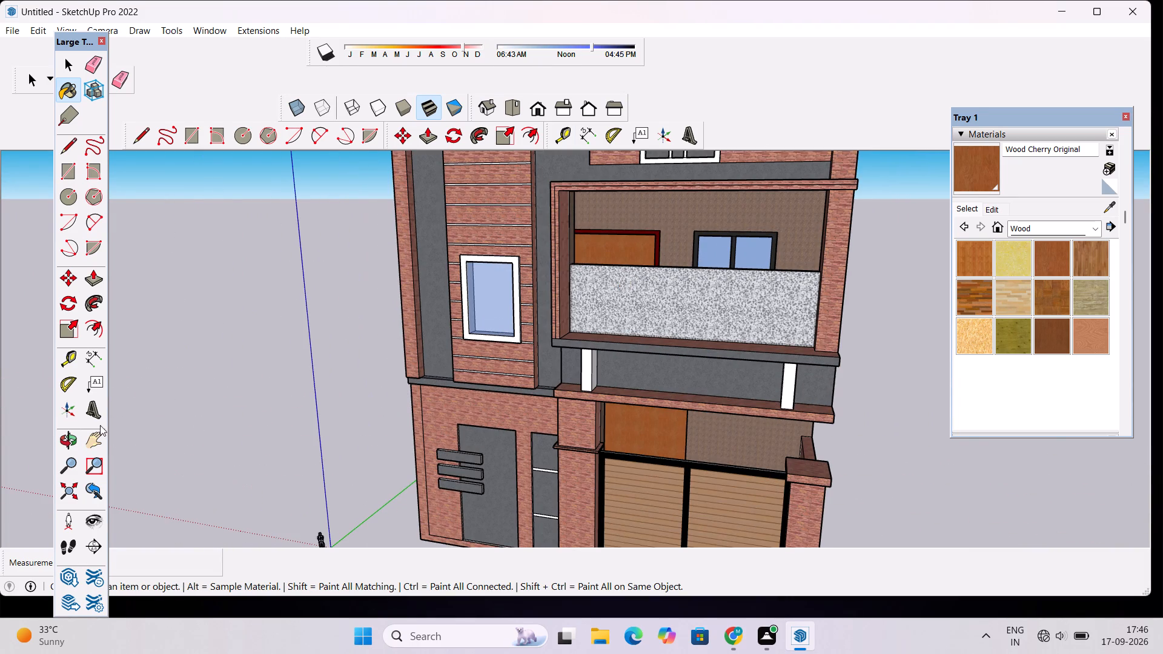
pyautogui.click(70, 435)
pyautogui.moveTo(499, 398); pyautogui.dragTo(507, 510)
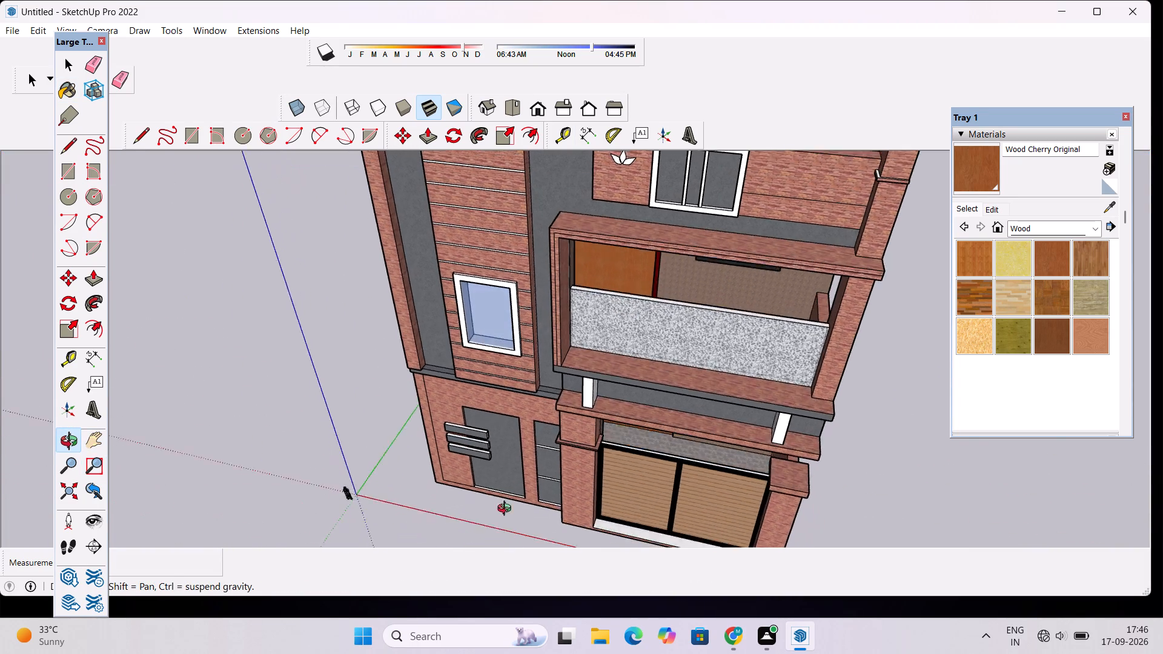
pyautogui.moveTo(507, 510); pyautogui.dragTo(542, 509)
pyautogui.scroll(20, 662, 314)
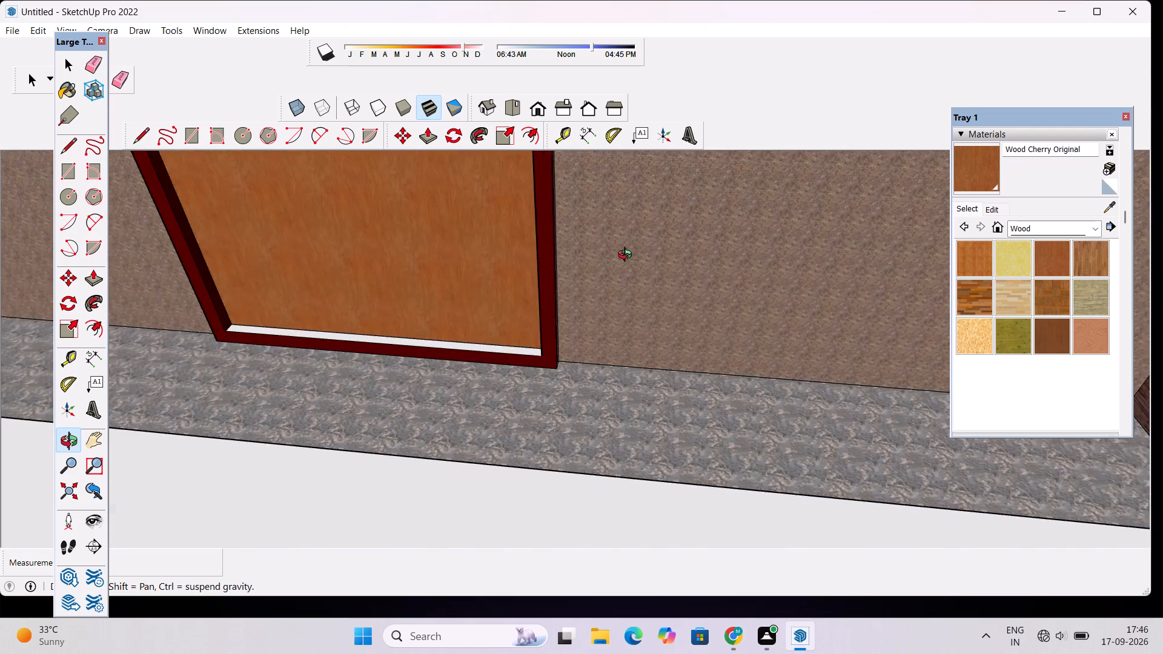
pyautogui.moveTo(596, 271); pyautogui.dragTo(591, 287)
pyautogui.moveTo(437, 322); pyautogui.dragTo(481, 292)
pyautogui.scroll(-1, 481, 292)
pyautogui.keyDown('shift'); pyautogui.moveTo(413, 299); pyautogui.dragTo(440, 293); pyautogui.keyUp('shift')
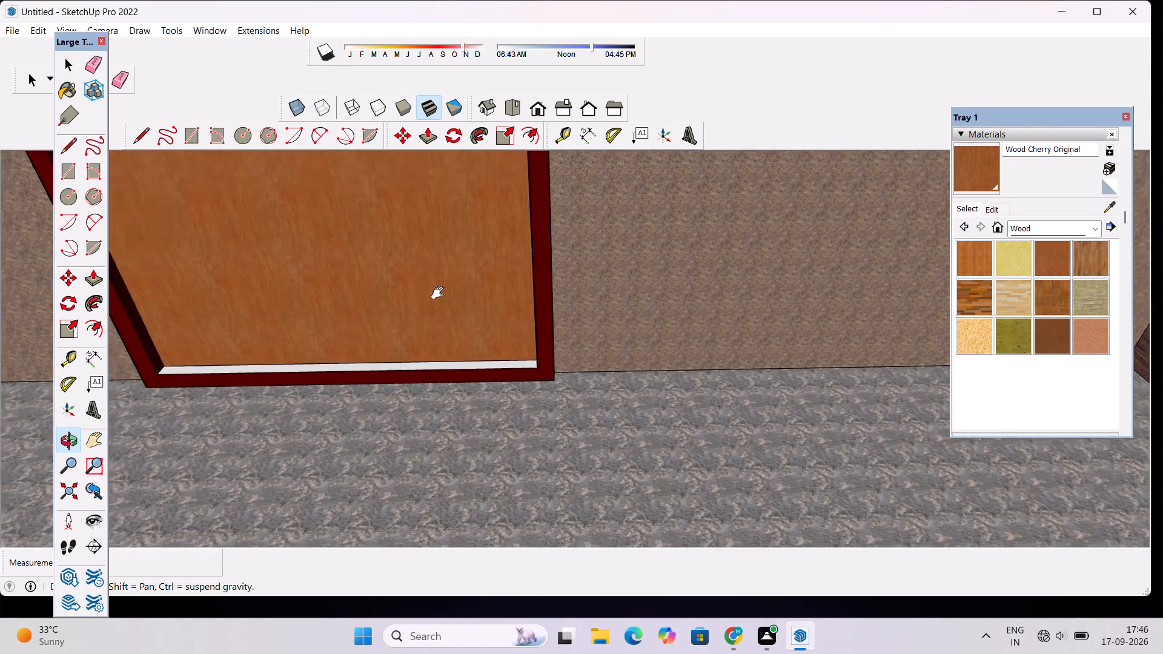
pyautogui.keyDown('shift'); pyautogui.moveTo(440, 293); pyautogui.dragTo(517, 305); pyautogui.keyUp('shift')
pyautogui.scroll(-3, 517, 305)
pyautogui.scroll(18, 517, 305)
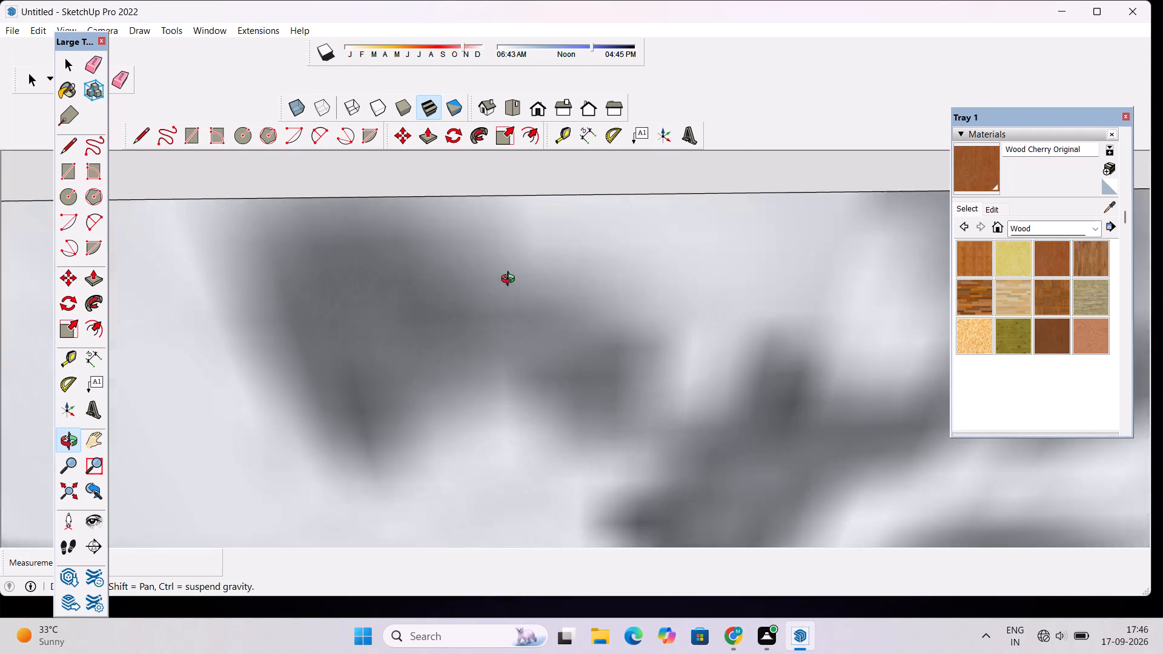
pyautogui.scroll(20, 511, 280)
pyautogui.scroll(20, 511, 280)
pyautogui.scroll(7, 511, 280)
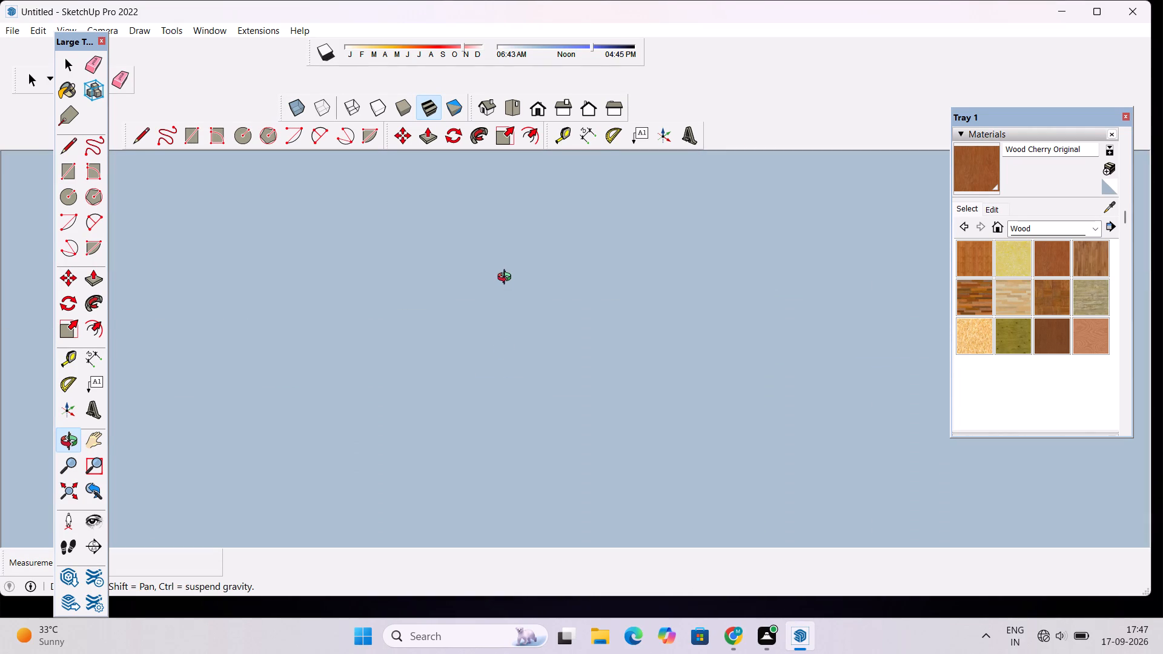
pyautogui.scroll(14, 507, 279)
pyautogui.moveTo(540, 324); pyautogui.dragTo(546, 300)
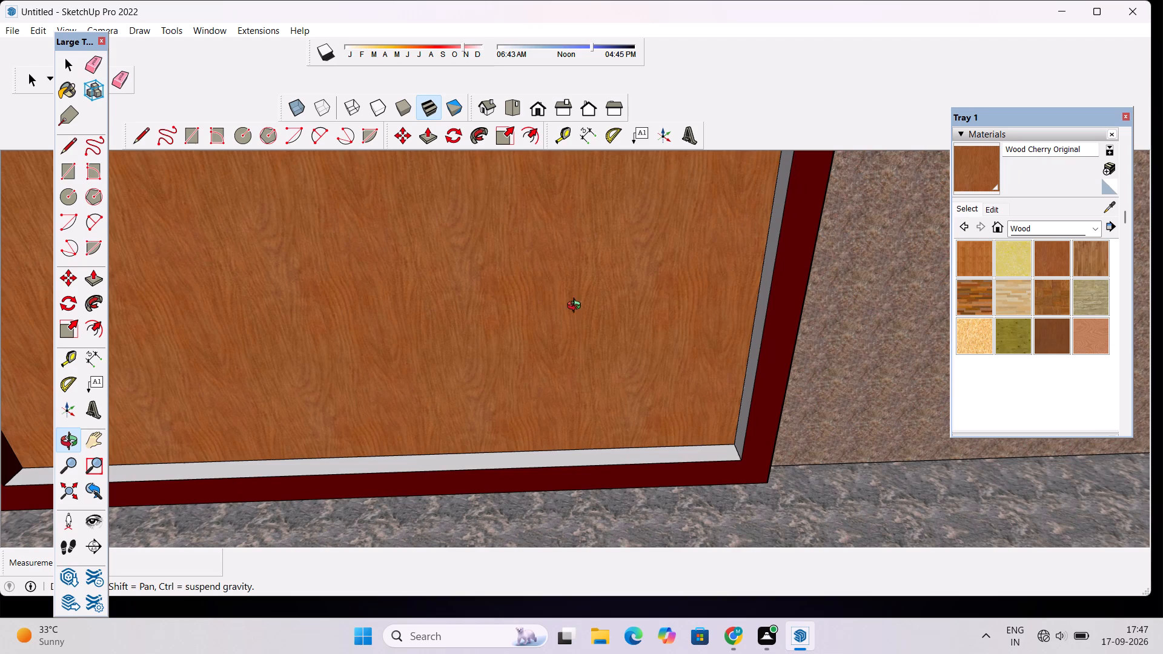
pyautogui.click(972, 173)
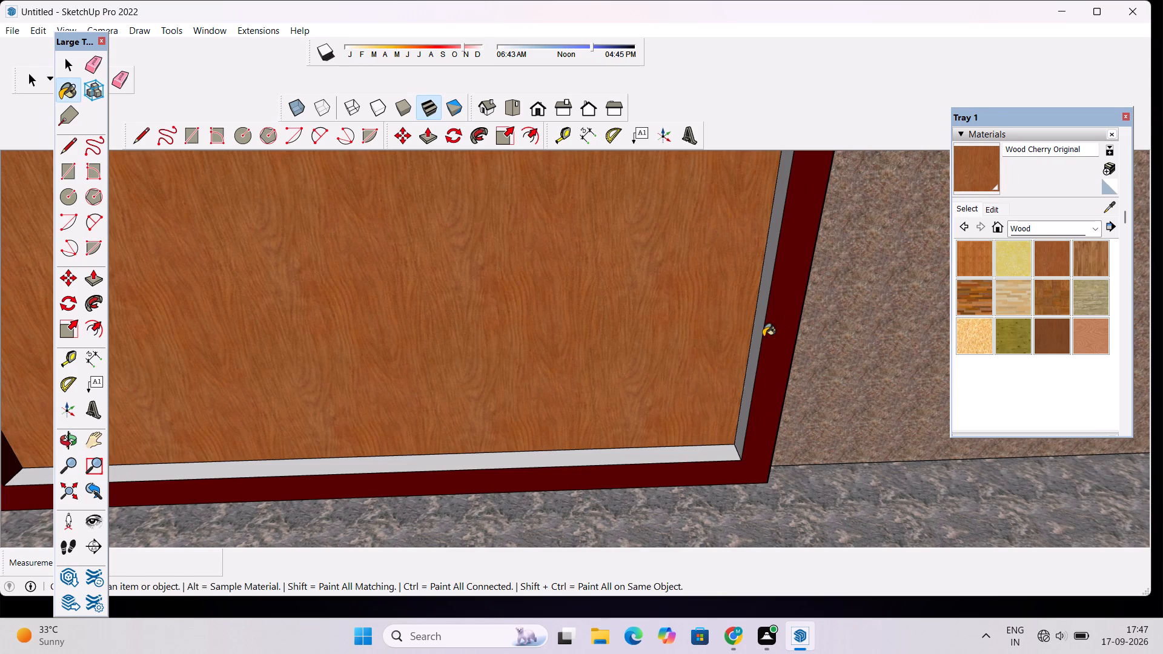
pyautogui.click(760, 326)
pyautogui.click(698, 457)
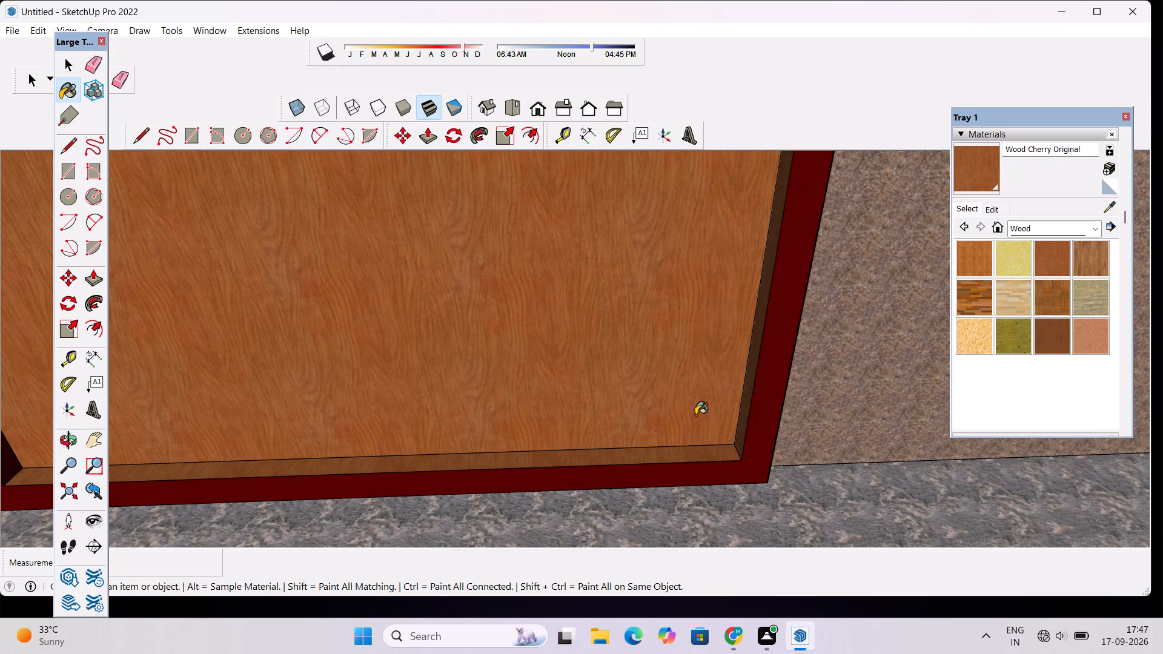
# Draw a small circle on the balcony door's wood panel, close to its left edge.
pyautogui.keyDown('shift'); pyautogui.moveTo(692, 375); pyautogui.dragTo(697, 454); pyautogui.keyUp('shift')
pyautogui.press('space')
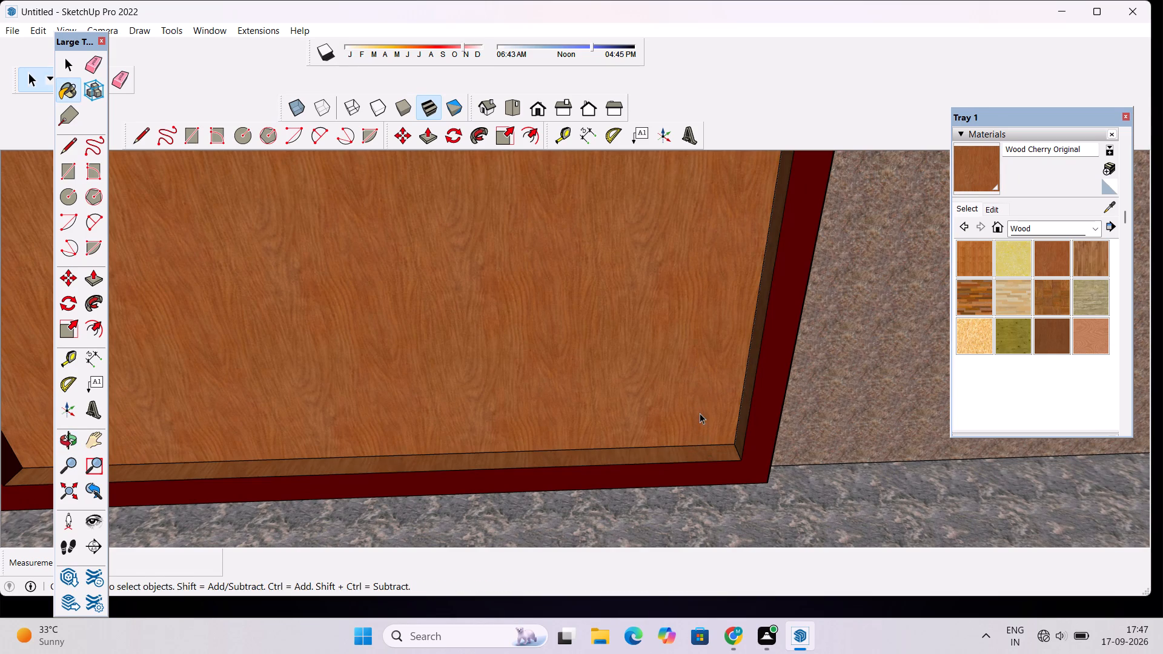
pyautogui.write('o')
pyautogui.keyDown('shift'); pyautogui.moveTo(663, 343); pyautogui.dragTo(691, 481); pyautogui.keyUp('shift')
pyautogui.keyDown('shift'); pyautogui.moveTo(671, 286); pyautogui.dragTo(688, 357); pyautogui.keyUp('shift')
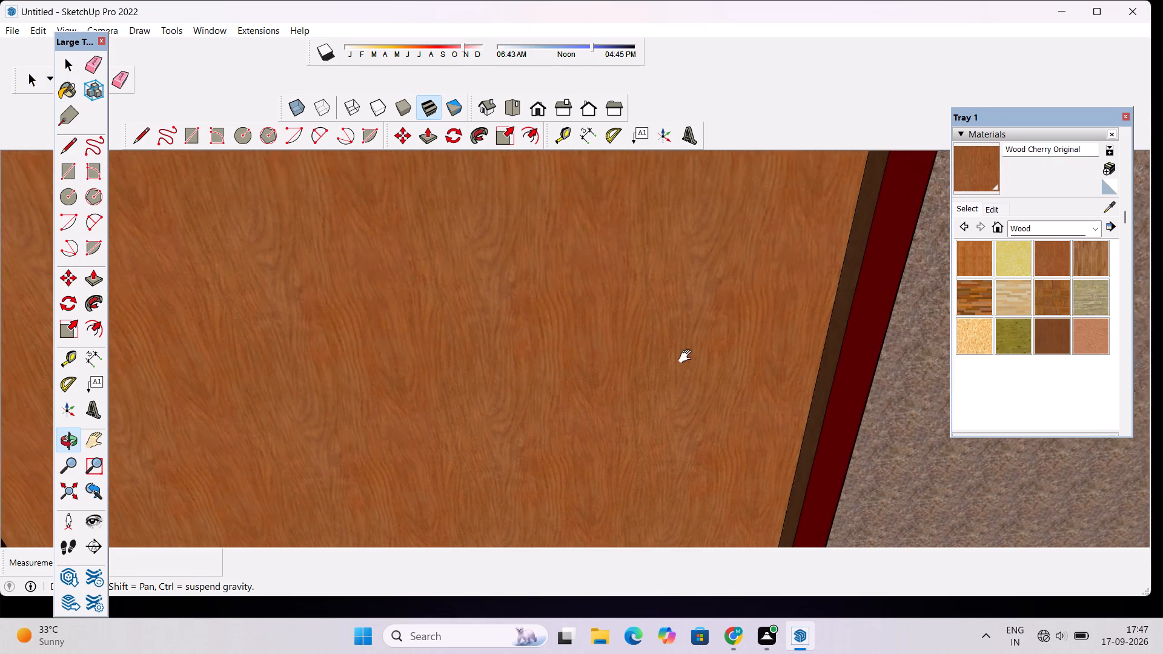
pyautogui.keyDown('shift'); pyautogui.moveTo(688, 357); pyautogui.dragTo(697, 429); pyautogui.keyUp('shift')
pyautogui.keyDown('shift'); pyautogui.moveTo(707, 256); pyautogui.dragTo(671, 392); pyautogui.keyUp('shift')
pyautogui.keyDown('shift'); pyautogui.moveTo(697, 253); pyautogui.dragTo(726, 366); pyautogui.keyUp('shift')
pyautogui.keyDown('shift'); pyautogui.moveTo(728, 228); pyautogui.dragTo(711, 265); pyautogui.keyUp('shift')
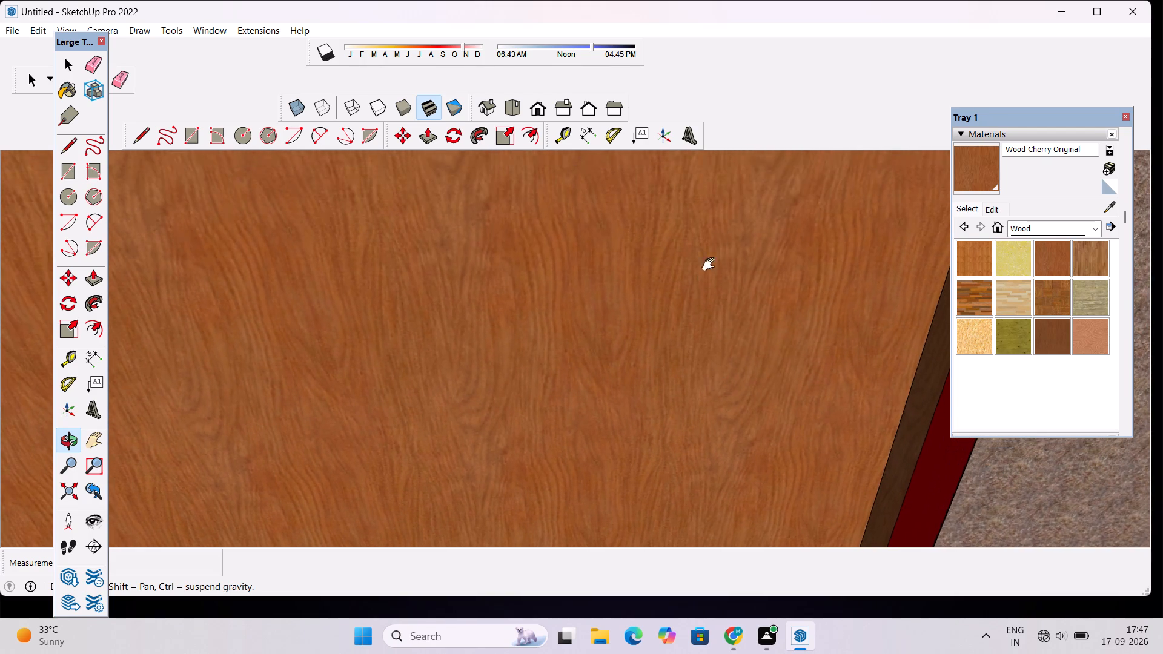
pyautogui.keyDown('shift'); pyautogui.moveTo(711, 265); pyautogui.dragTo(689, 325); pyautogui.keyUp('shift')
pyautogui.keyDown('shift'); pyautogui.scroll(-11, 680, 279); pyautogui.keyUp('shift')
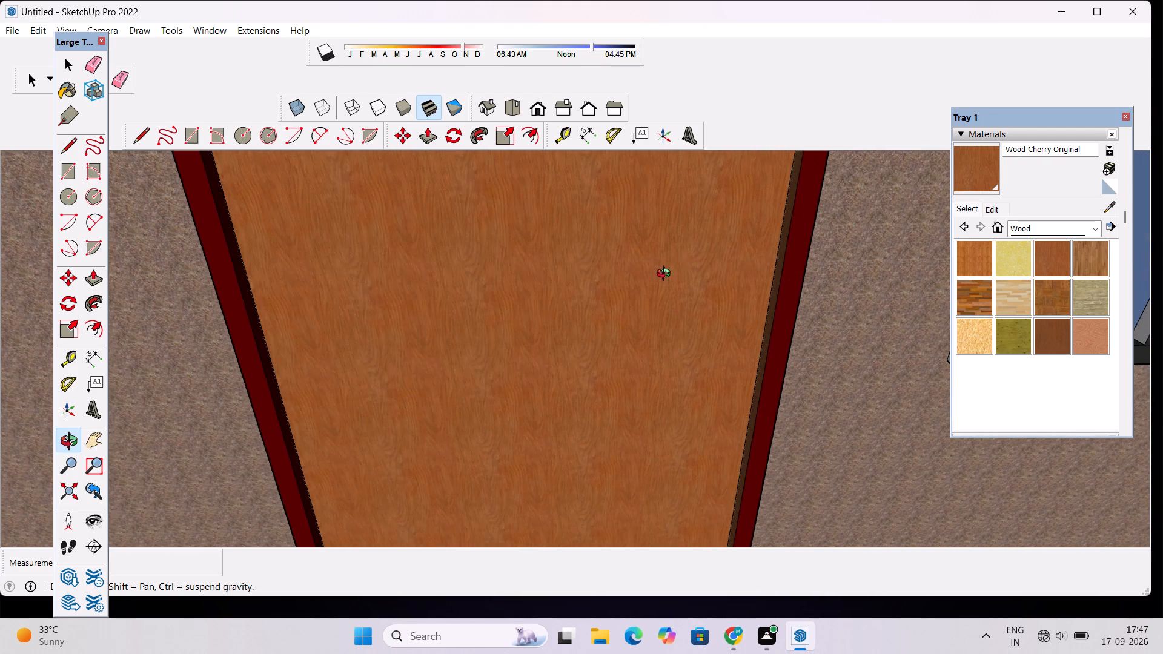
pyautogui.scroll(-3, 666, 275)
pyautogui.keyDown('shift'); pyautogui.scroll(3, 663, 283); pyautogui.keyUp('shift')
pyautogui.keyDown('shift'); pyautogui.moveTo(649, 301); pyautogui.dragTo(732, 263); pyautogui.keyUp('shift')
pyautogui.press('c')
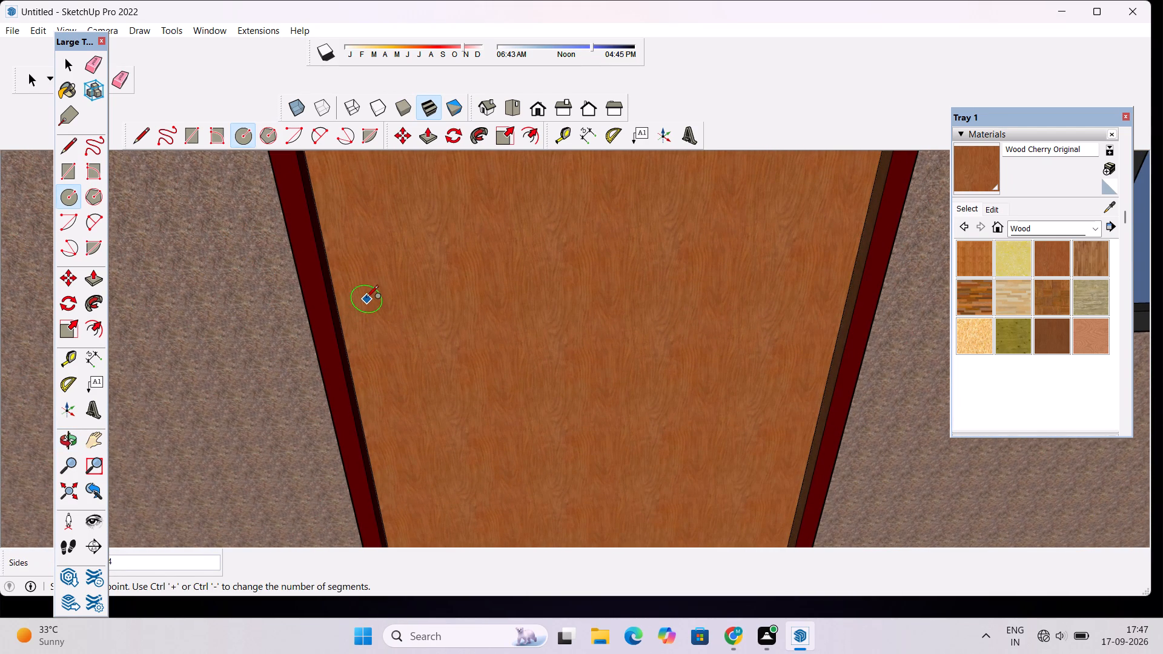
pyautogui.click(366, 298)
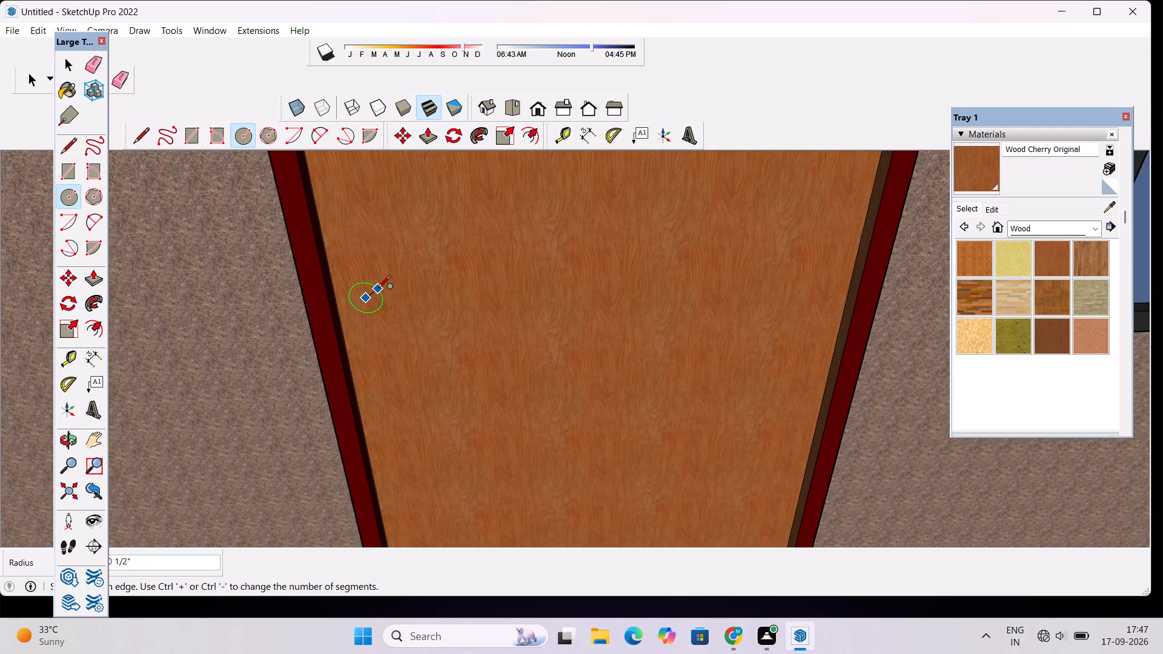
pyautogui.click(378, 289)
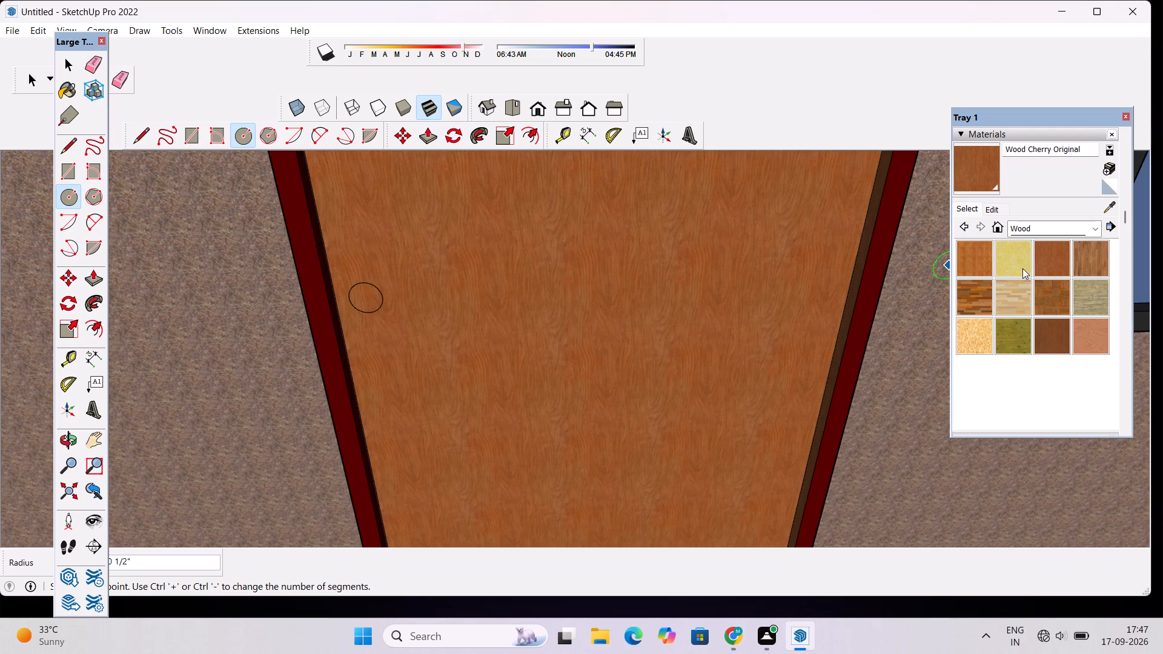
# Paint the circle on the balcony door with 0008_LavenderBlush from Colors-Named.
pyautogui.click(1084, 231)
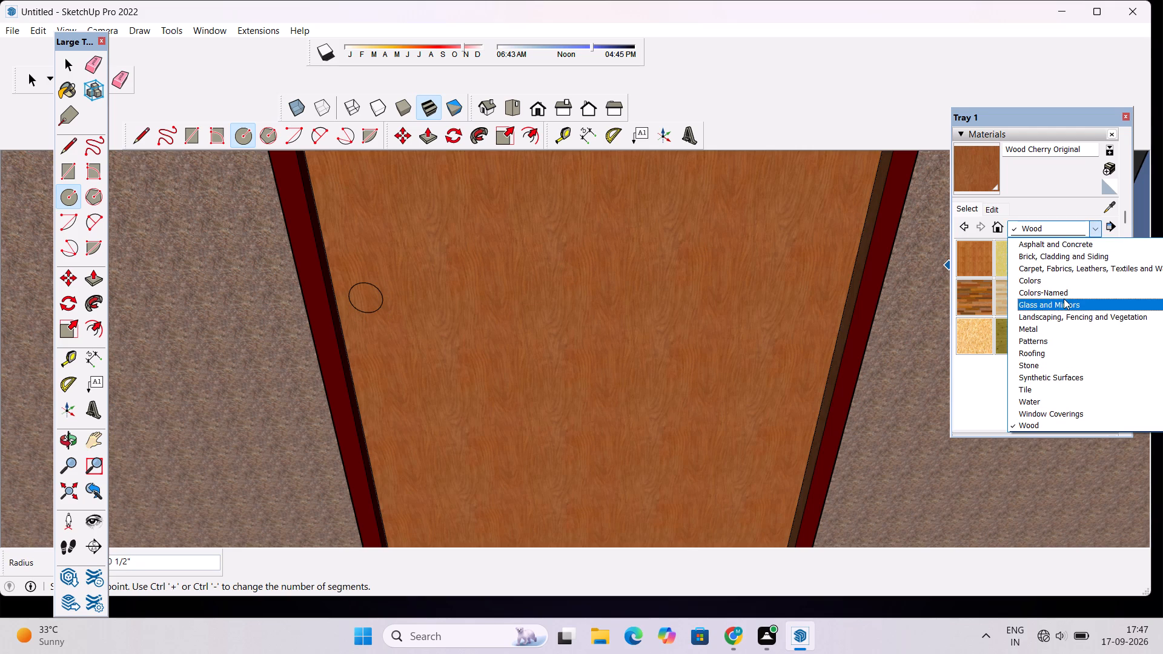
pyautogui.click(1066, 291)
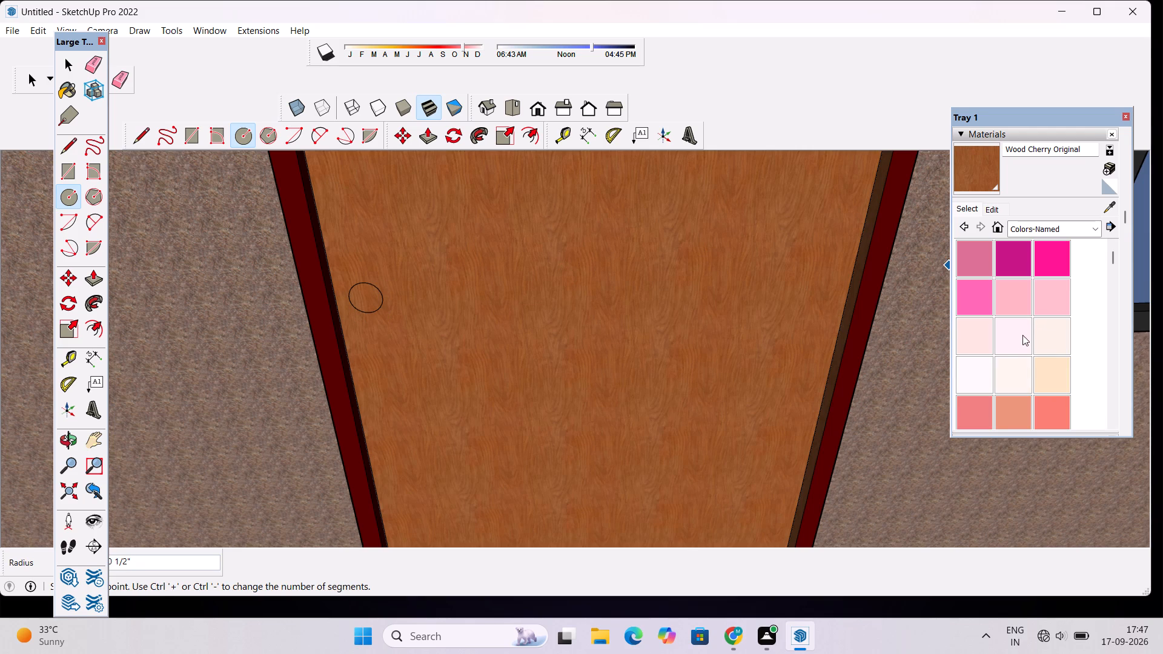
pyautogui.click(1016, 338)
pyautogui.click(361, 293)
# Draw a circle of radius 1.6' on the ground-floor door behind the gate, close to its left edge.
pyautogui.scroll(-13, 348, 251)
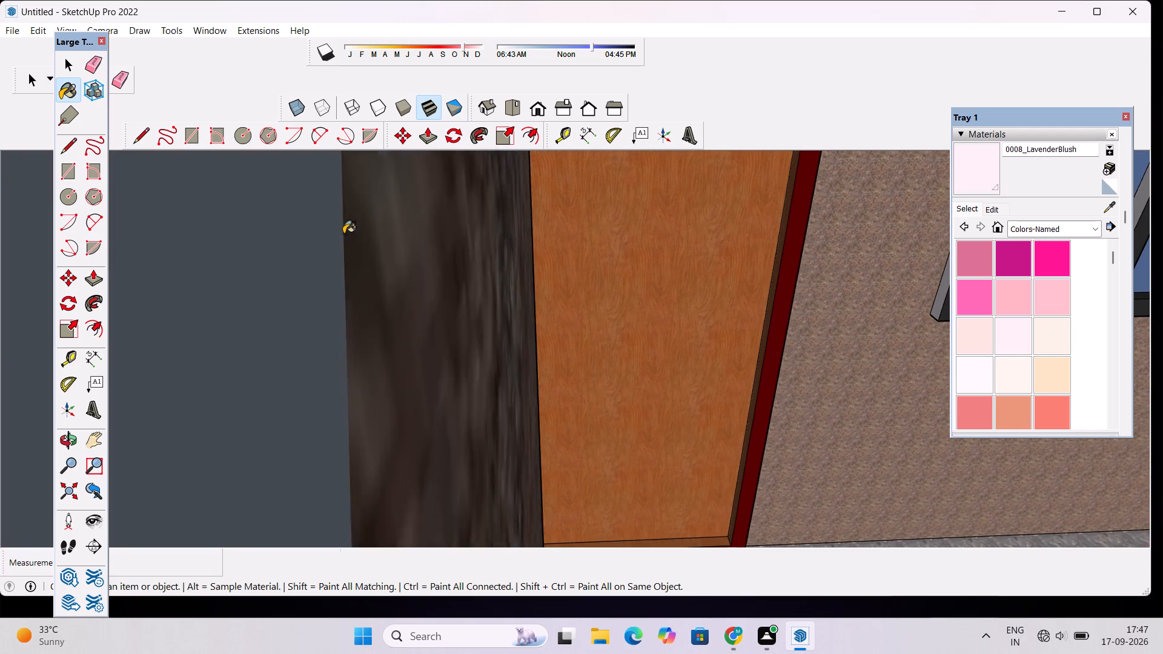
pyautogui.scroll(-20, 343, 234)
pyautogui.scroll(-1, 343, 234)
pyautogui.click(531, 107)
pyautogui.scroll(-5, 524, 211)
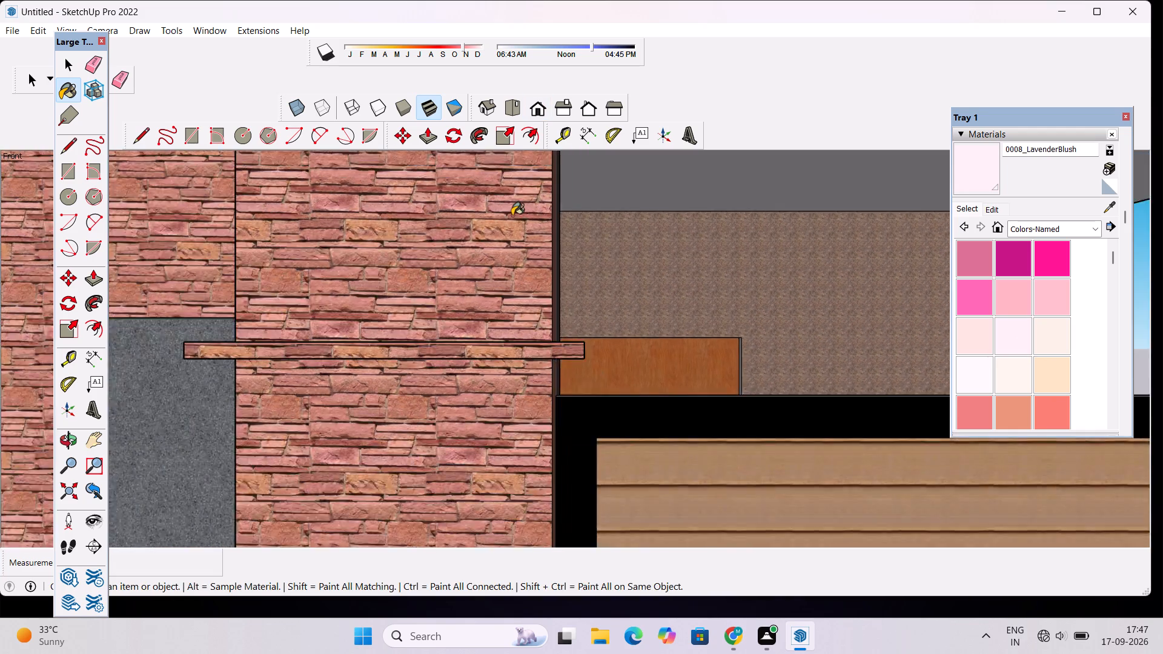
pyautogui.scroll(-20, 512, 216)
pyautogui.scroll(1, 735, 323)
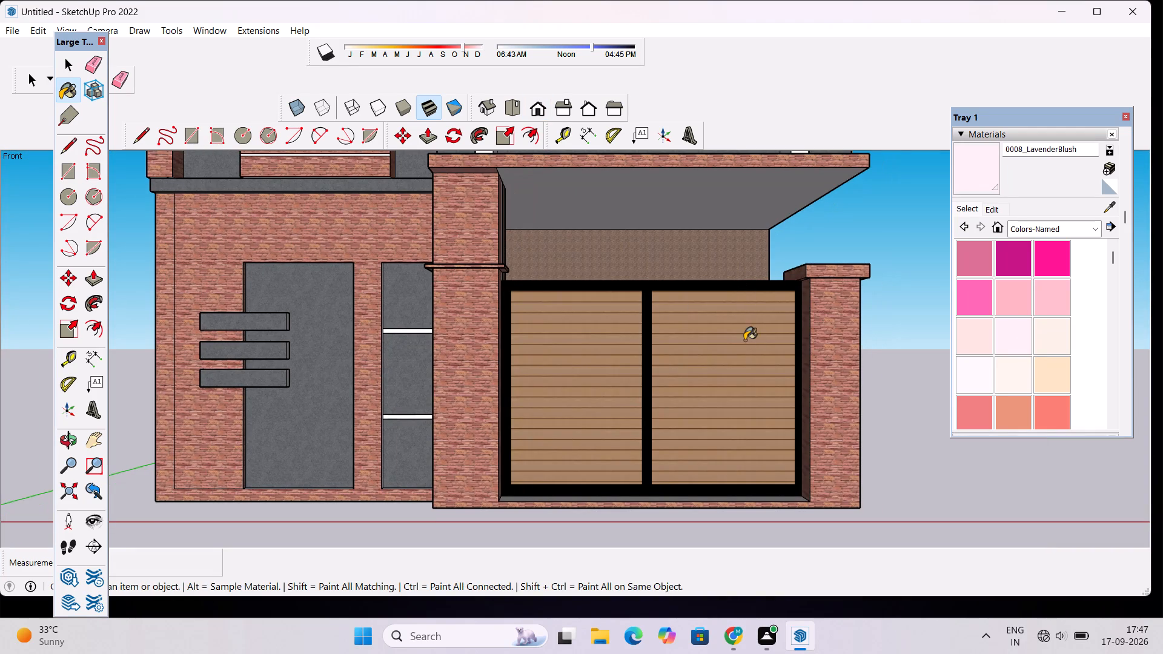
pyautogui.press('o')
pyautogui.moveTo(726, 308); pyautogui.dragTo(715, 518)
pyautogui.scroll(4, 634, 342)
pyautogui.moveTo(629, 337); pyautogui.dragTo(601, 281)
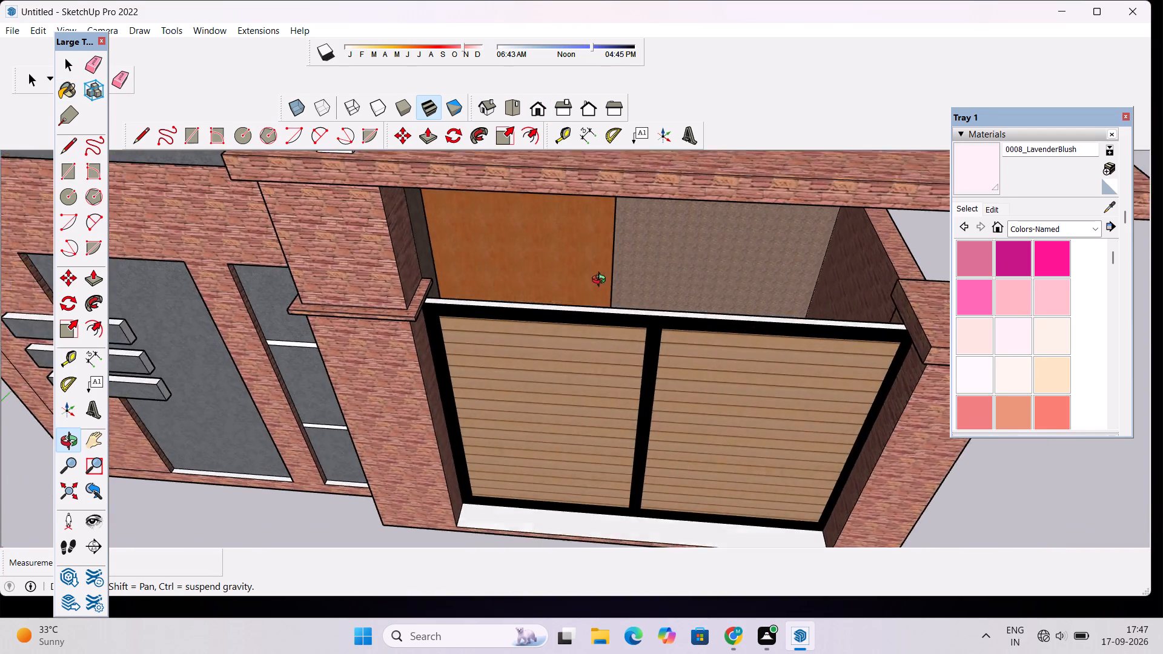
pyautogui.moveTo(601, 281); pyautogui.dragTo(595, 268)
pyautogui.scroll(3, 546, 259)
pyautogui.scroll(2, 488, 285)
pyautogui.keyDown('shift'); pyautogui.moveTo(488, 285); pyautogui.dragTo(489, 329); pyautogui.keyUp('shift')
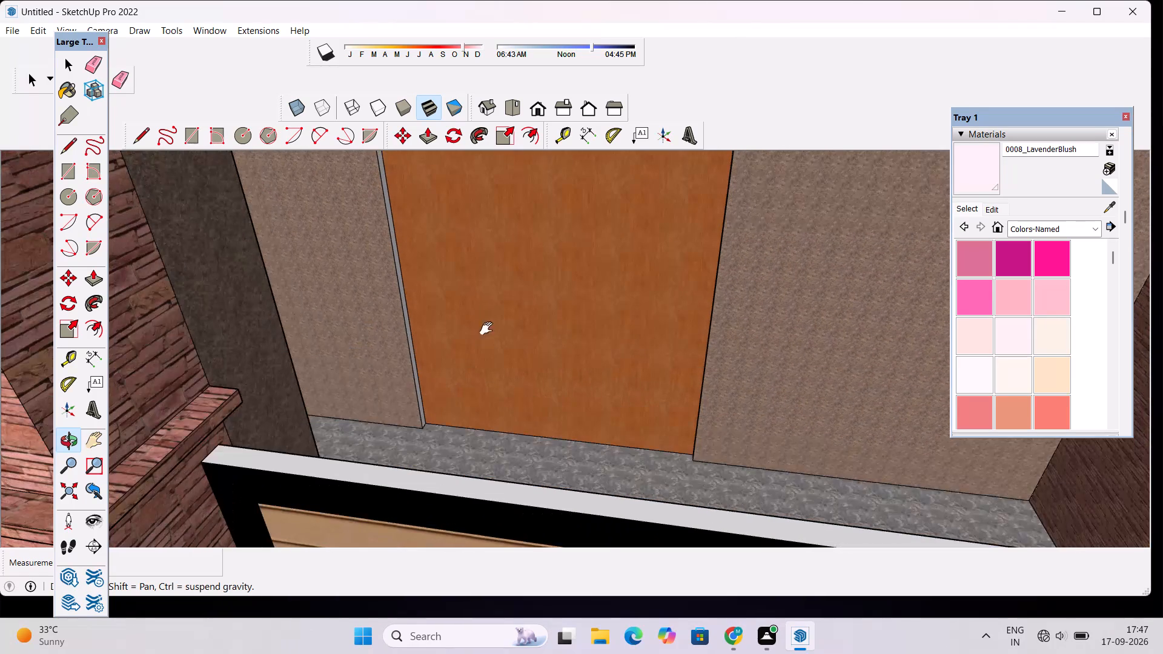
pyautogui.press('c')
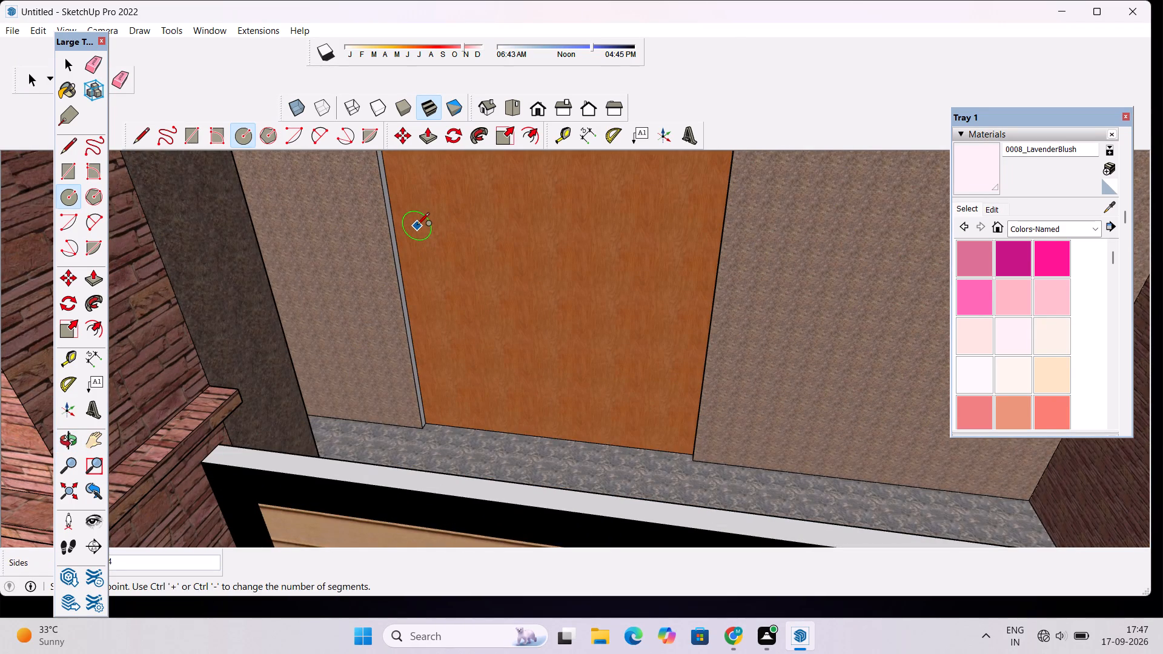
pyautogui.click(412, 214)
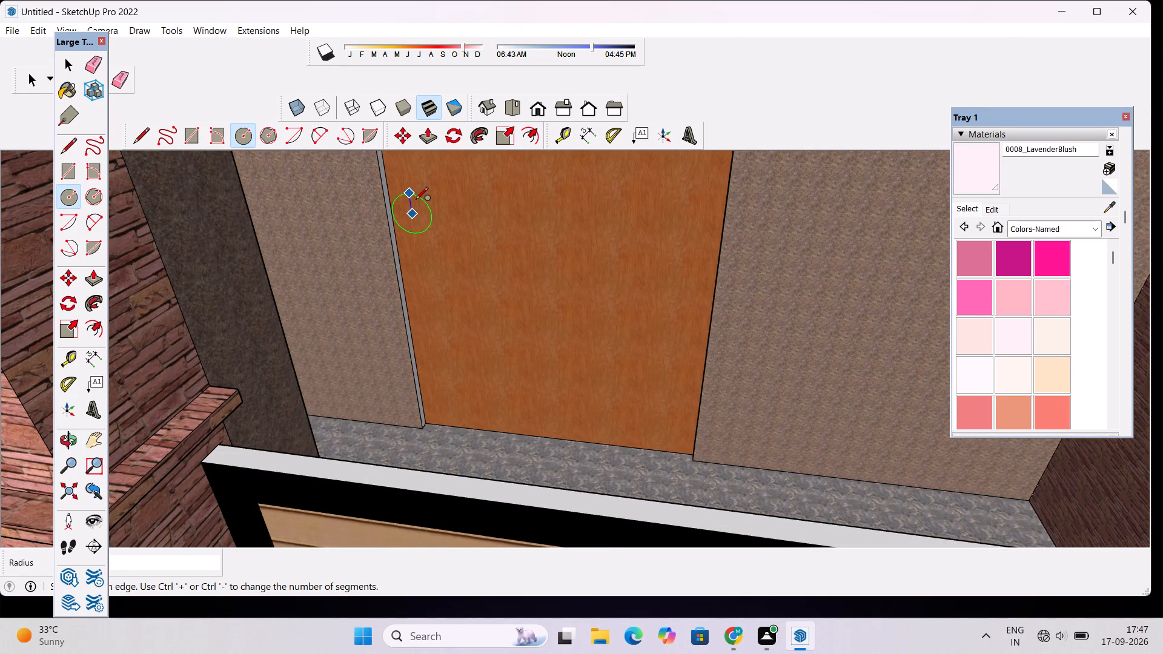
pyautogui.write('1.6')
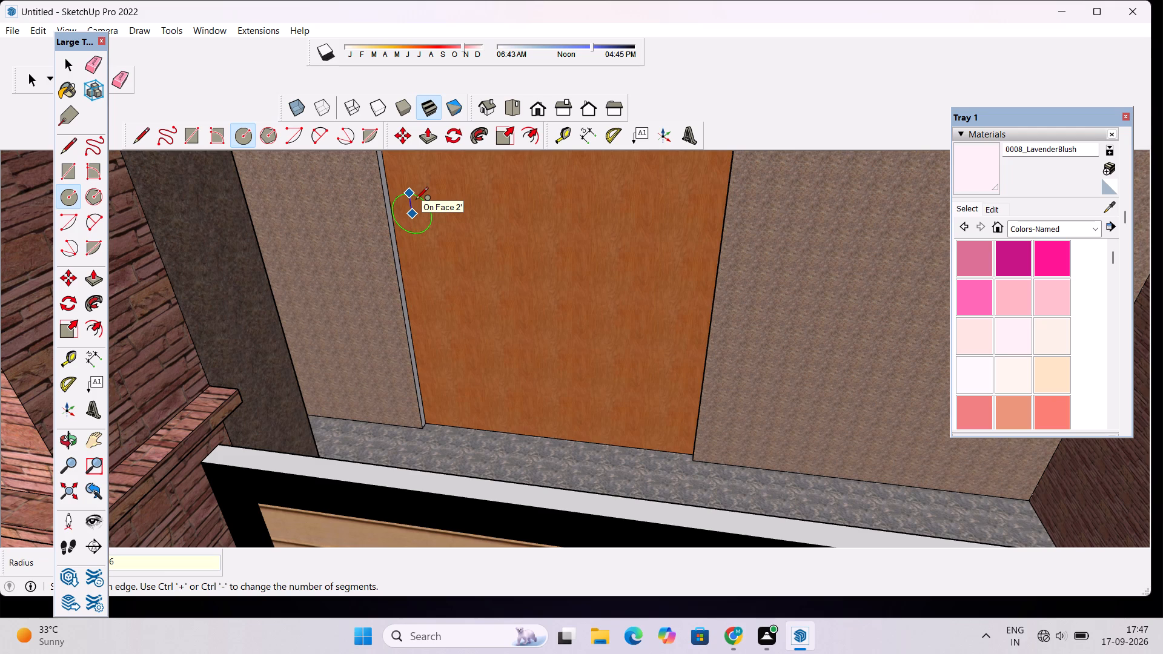
pyautogui.press("'")
pyautogui.press('Return')
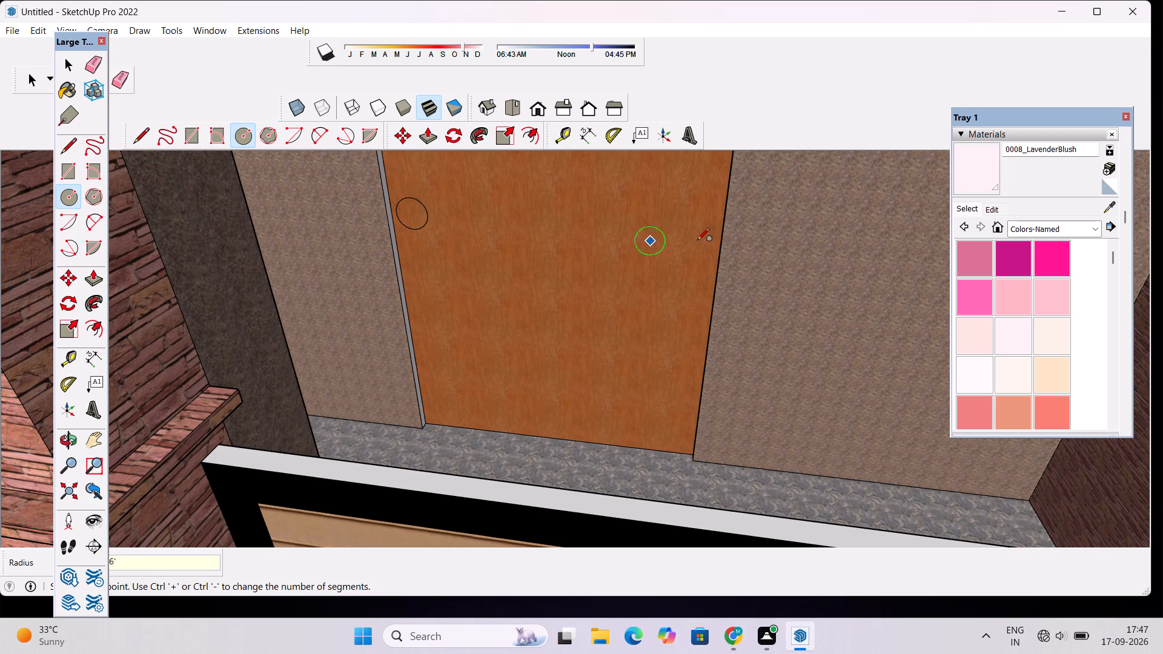
# Paint the circle on the ground-floor door with 0008_LavenderBlush from Colors-Named.
pyautogui.click(1016, 331)
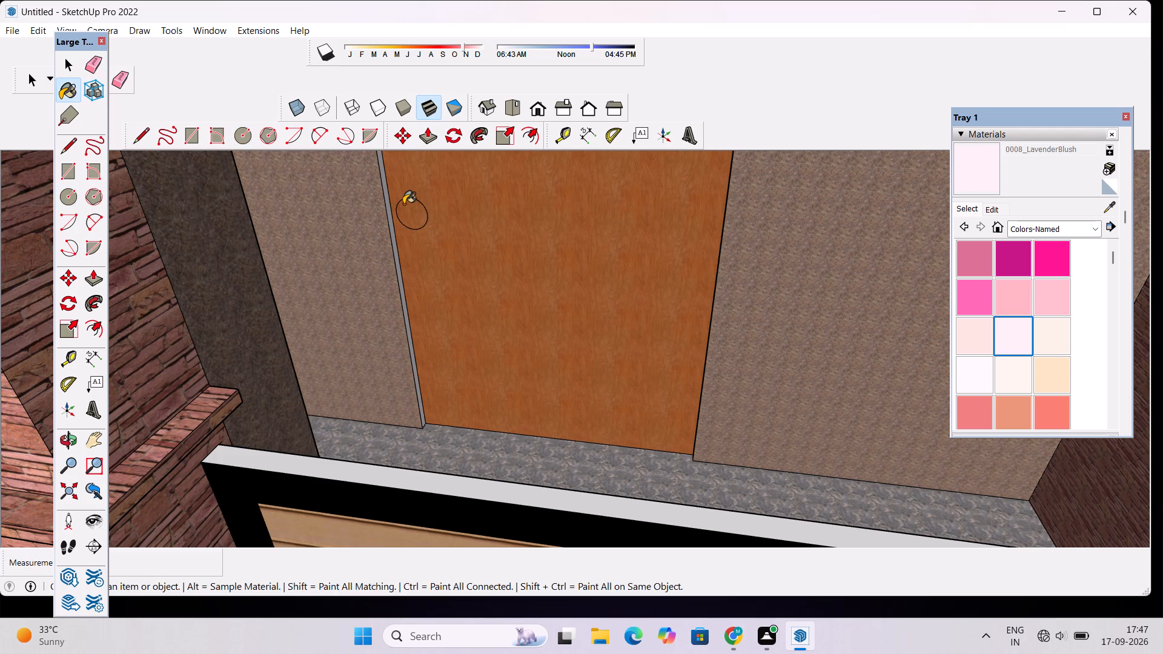
pyautogui.click(403, 208)
# Paint the grey inner ceiling and beam underside of the recessed top-floor porch with Wood Cherry Original from the Wood collection.
pyautogui.scroll(-20, 455, 216)
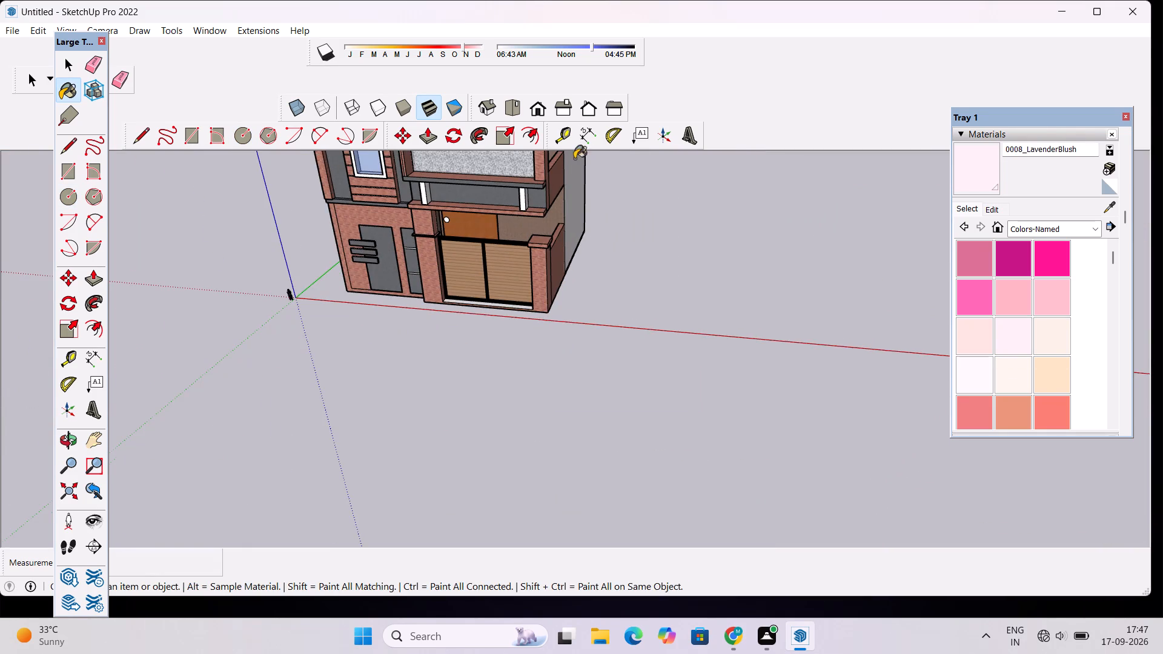
pyautogui.click(533, 108)
pyautogui.scroll(2, 634, 260)
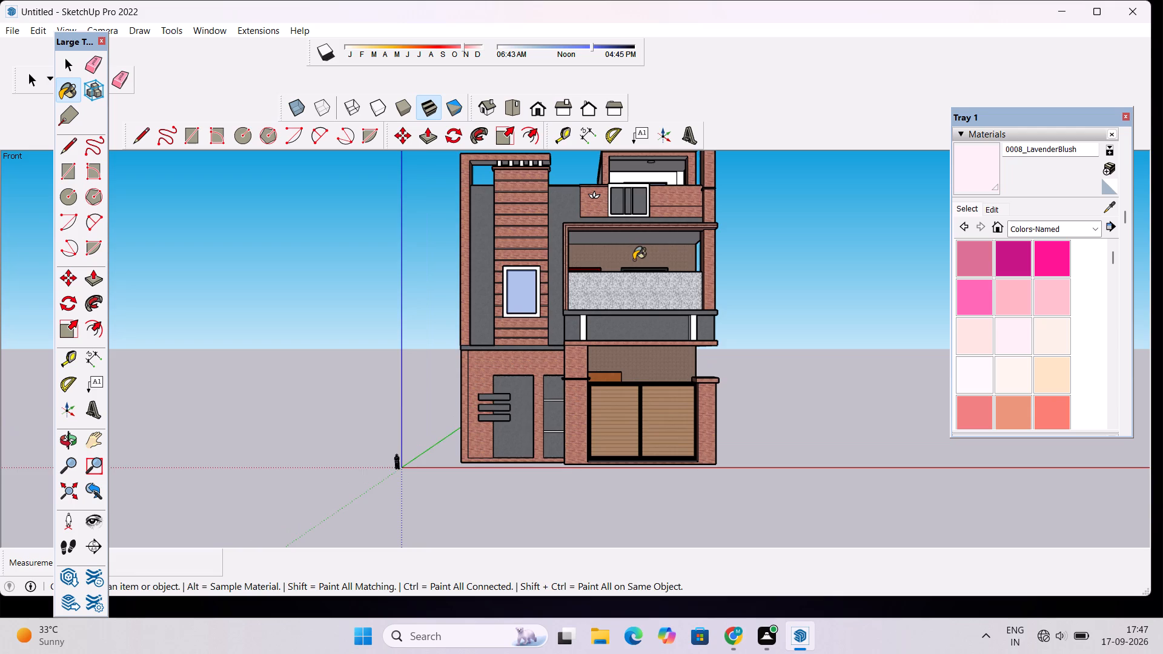
pyautogui.scroll(-1, 623, 265)
pyautogui.scroll(3, 823, 211)
pyautogui.scroll(3, 688, 245)
pyautogui.scroll(-4, 642, 211)
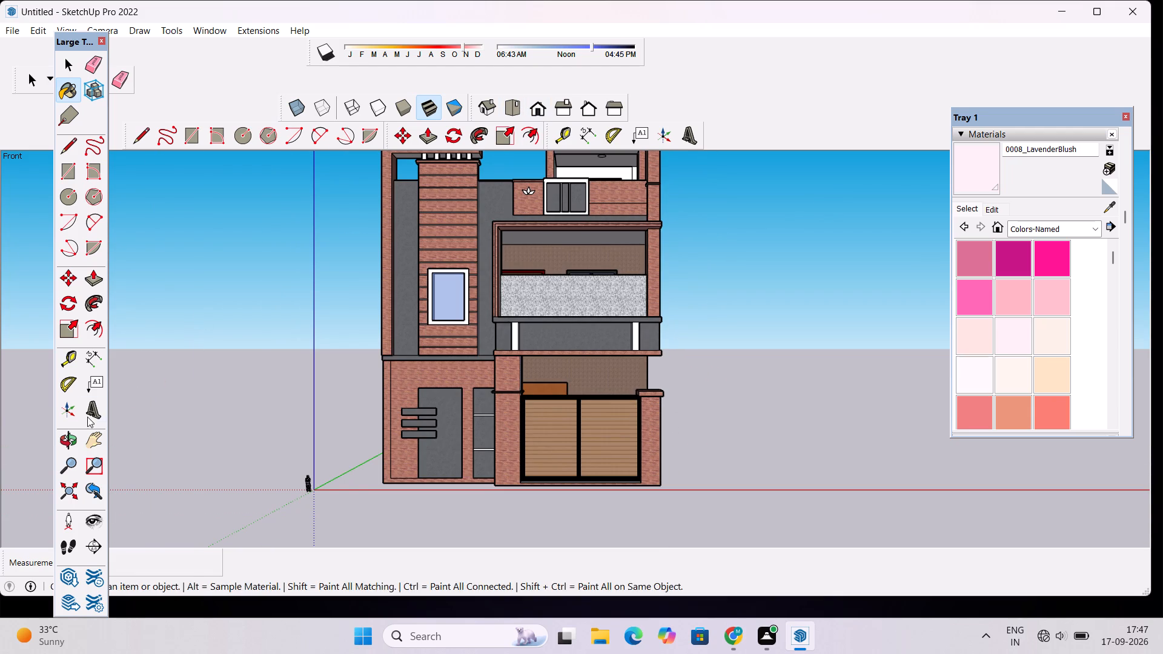
pyautogui.click(65, 443)
pyautogui.moveTo(533, 347); pyautogui.dragTo(533, 418)
pyautogui.moveTo(563, 401); pyautogui.dragTo(575, 319)
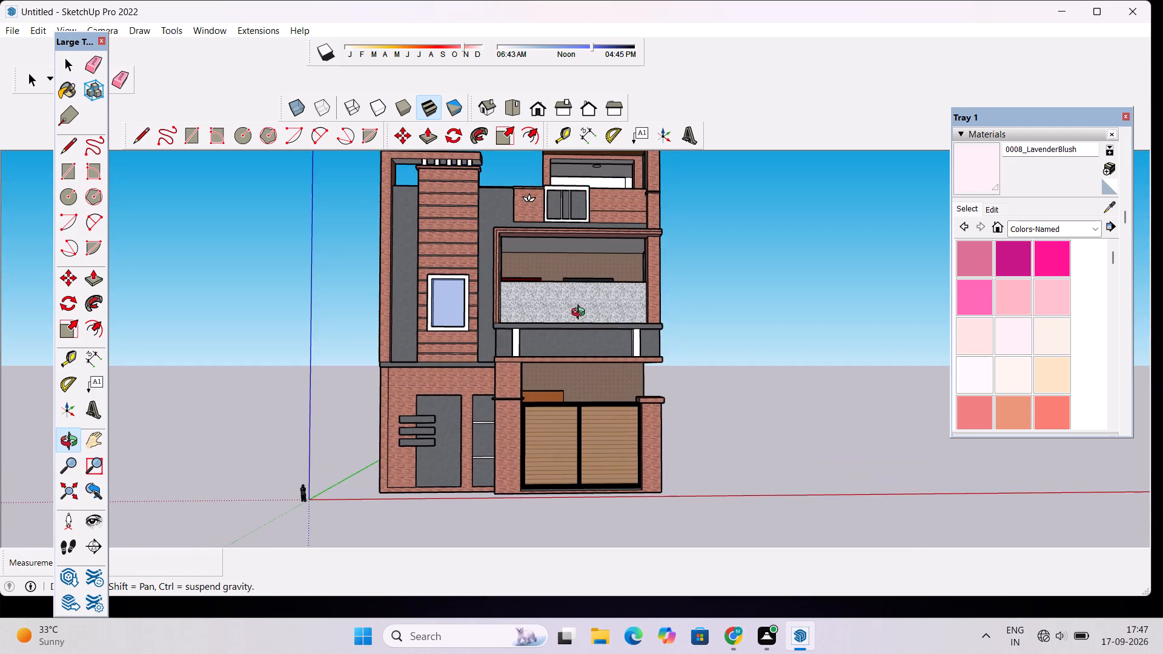
pyautogui.scroll(-1, 581, 314)
pyautogui.moveTo(632, 289); pyautogui.dragTo(603, 399)
pyautogui.scroll(3, 590, 269)
pyautogui.moveTo(584, 322); pyautogui.dragTo(578, 272)
pyautogui.scroll(5, 578, 272)
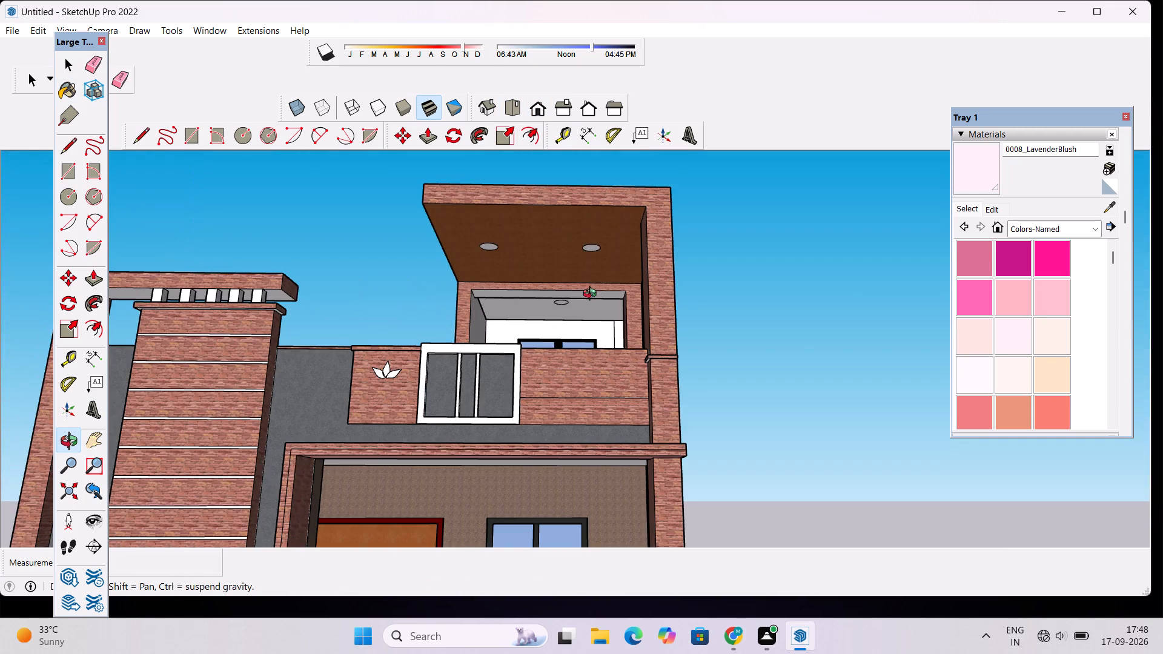
pyautogui.click(1065, 231)
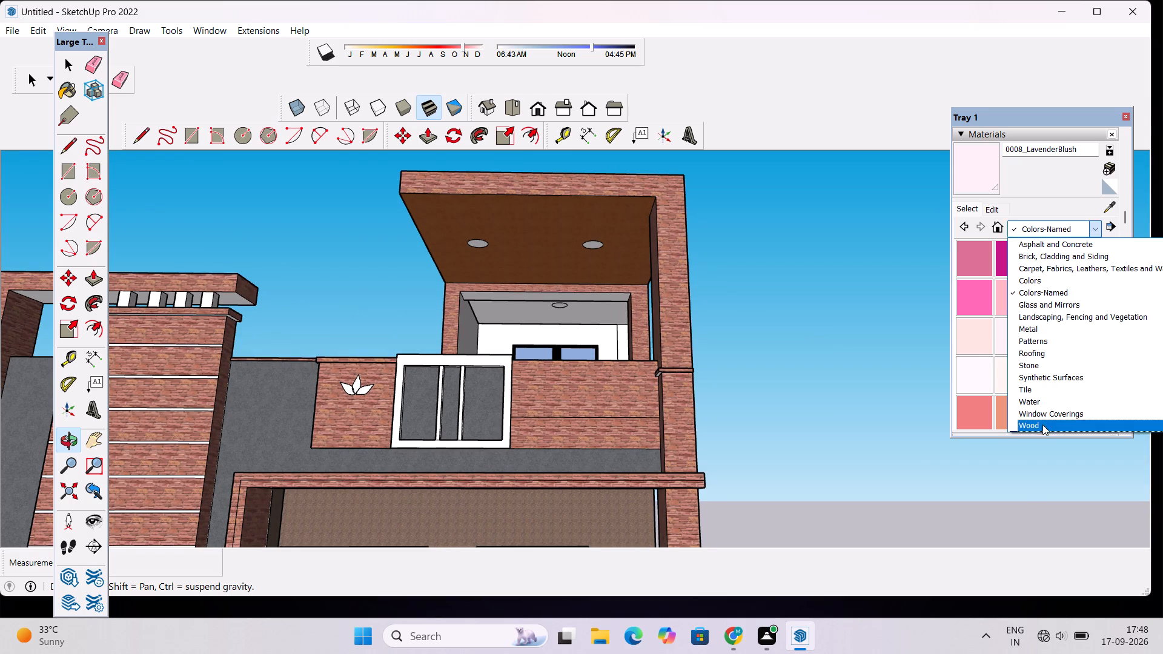
pyautogui.click(1041, 426)
pyautogui.click(1049, 260)
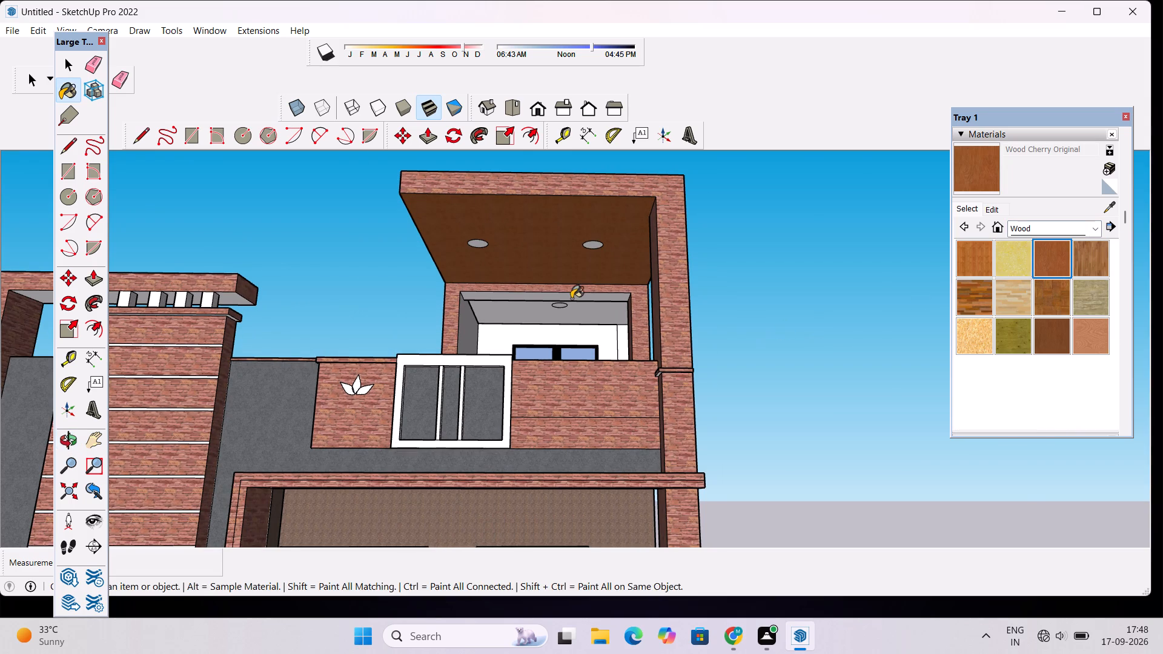
pyautogui.scroll(9, 571, 299)
pyautogui.click(575, 297)
pyautogui.click(591, 331)
pyautogui.scroll(-9, 594, 325)
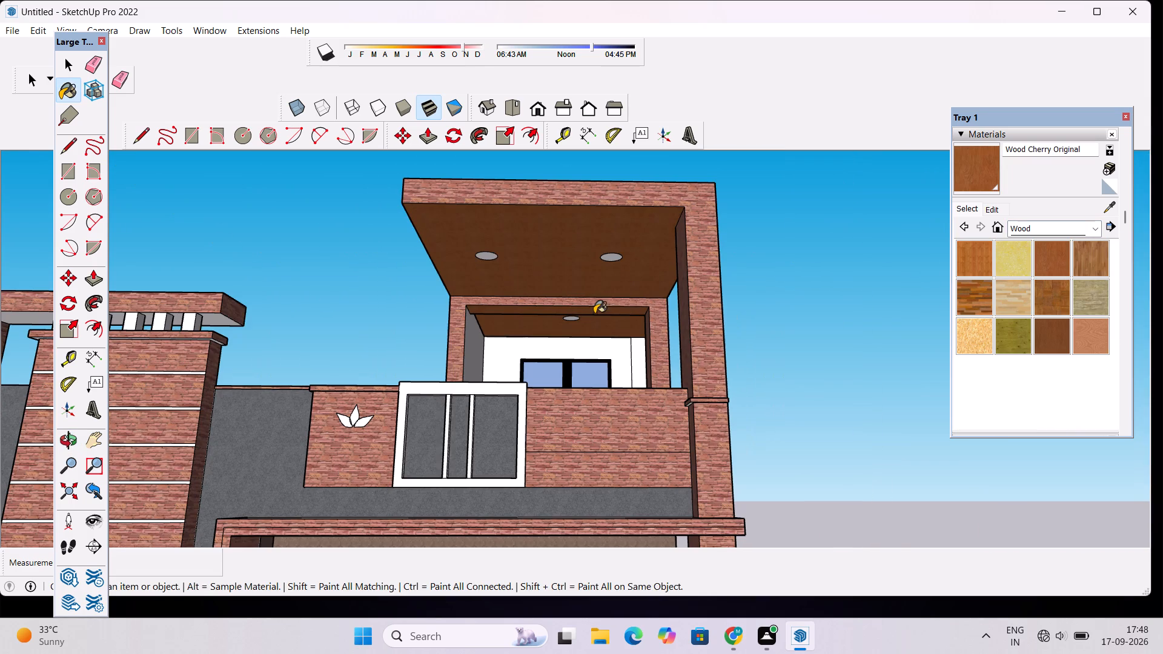
# Paint the white back wall around the window and the grey side wall of the top-floor porch with 0012_Bisque from Colors-Named.
pyautogui.click(1087, 229)
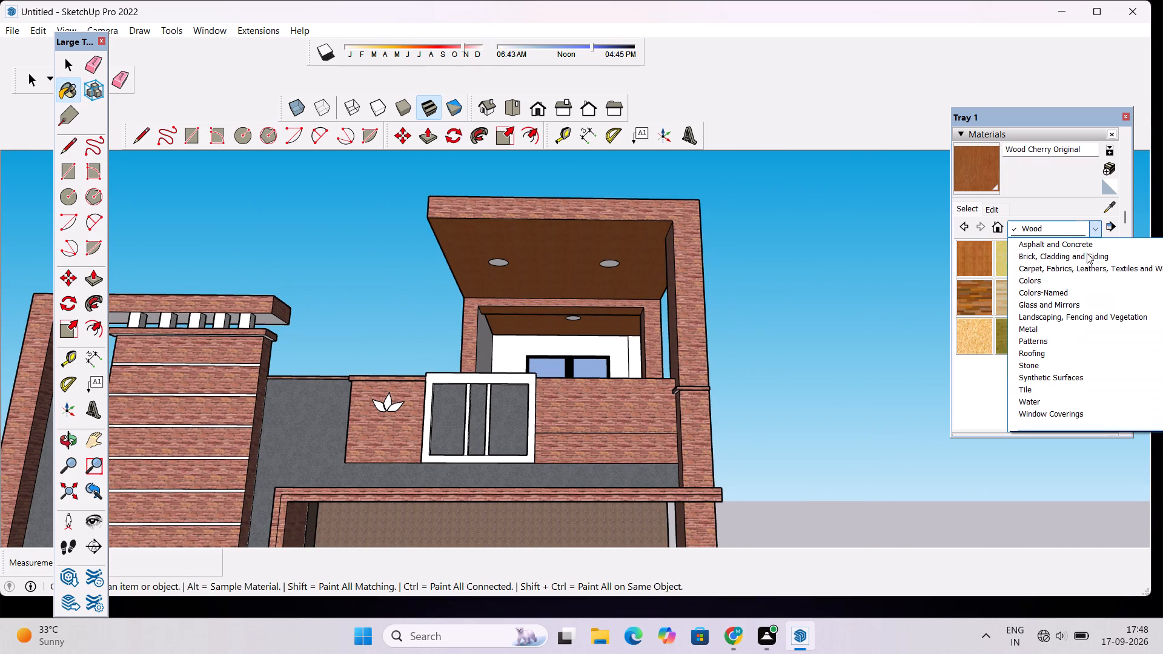
pyautogui.click(1056, 293)
pyautogui.click(1051, 376)
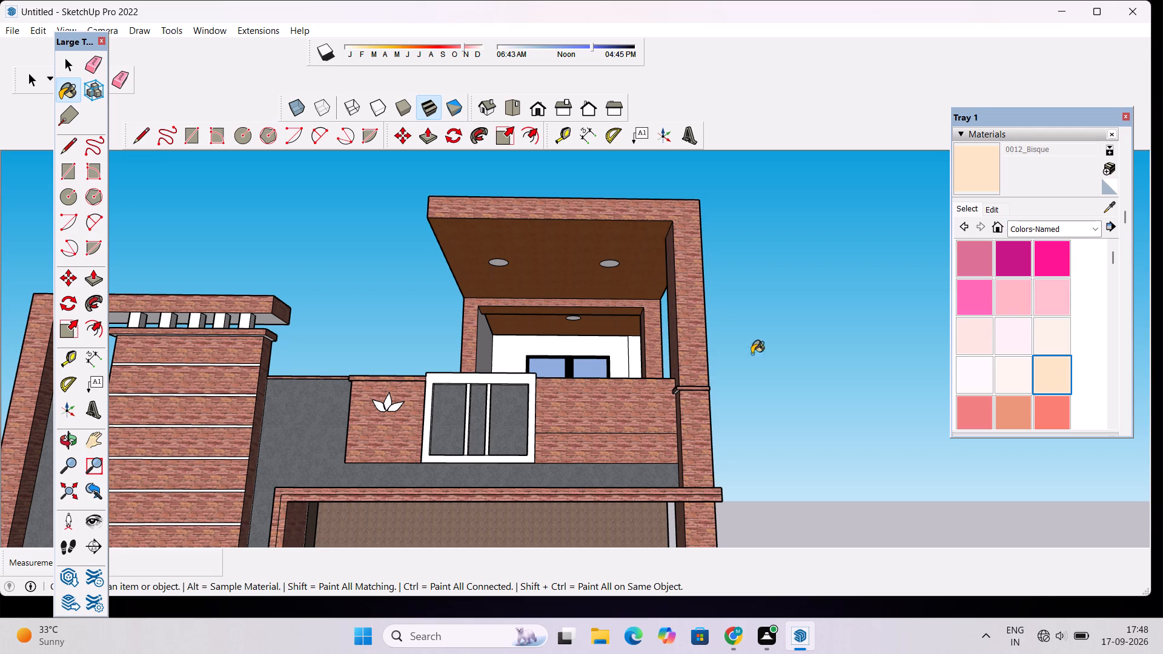
pyautogui.scroll(10, 644, 333)
pyautogui.click(631, 370)
pyautogui.click(605, 358)
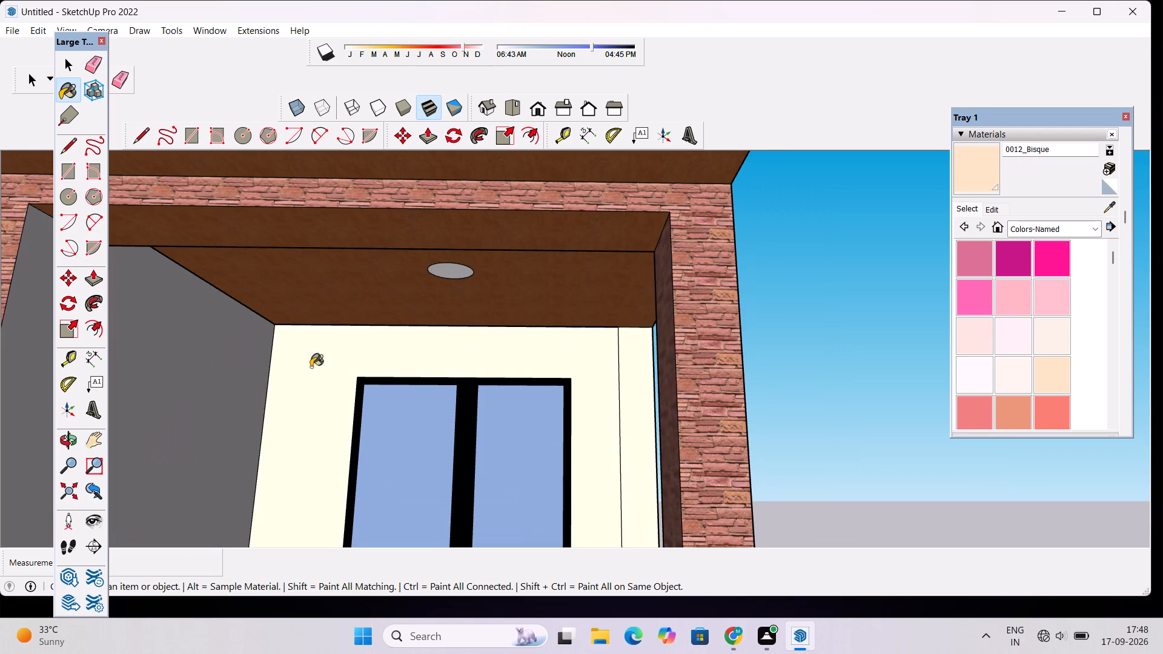
pyautogui.click(311, 367)
pyautogui.click(218, 351)
# Darken the 0012_Bisque material to a muted brownish tan by lowering its colour brightness.
pyautogui.click(1001, 210)
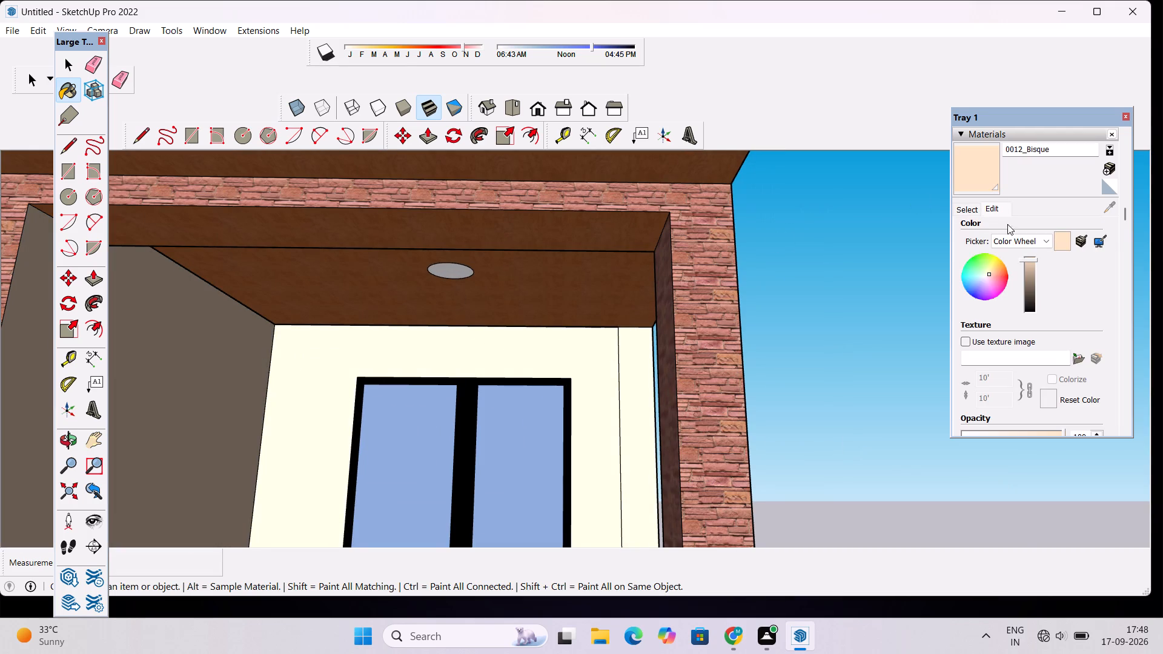
pyautogui.click(1027, 267)
pyautogui.click(1029, 276)
pyautogui.click(1029, 280)
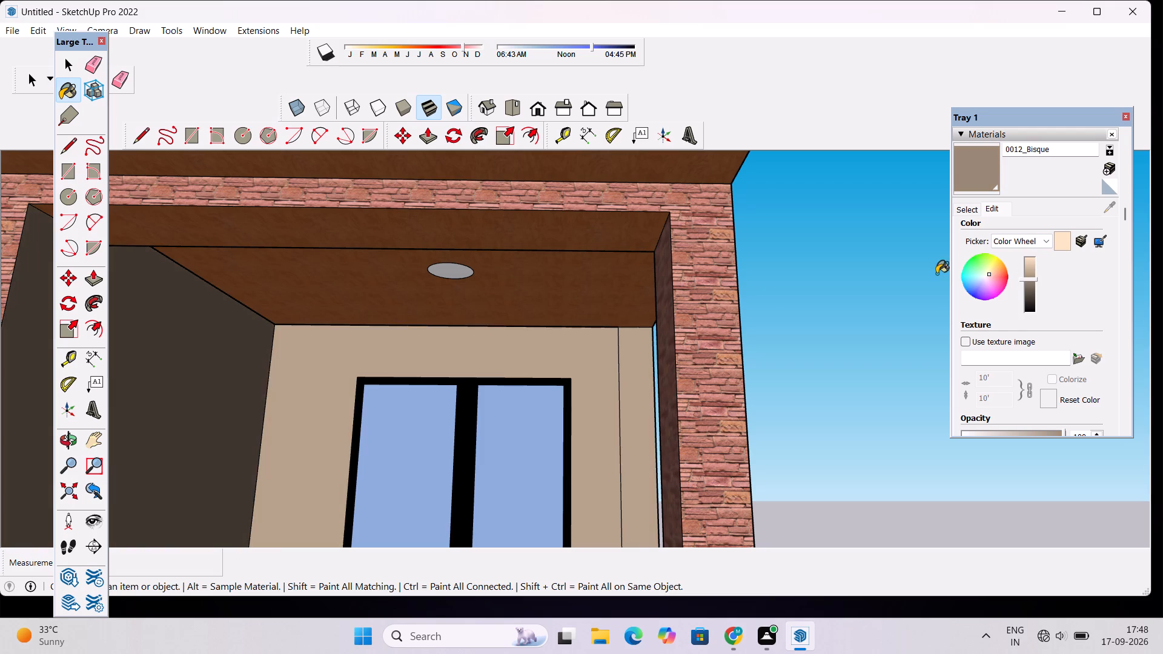
# Paint the grey outer side wall of the top-floor room, its roof slab edge and the leftover narrow strip with the darkened 0012_Bisque.
pyautogui.scroll(-4, 557, 231)
pyautogui.click(542, 116)
pyautogui.scroll(-5, 565, 216)
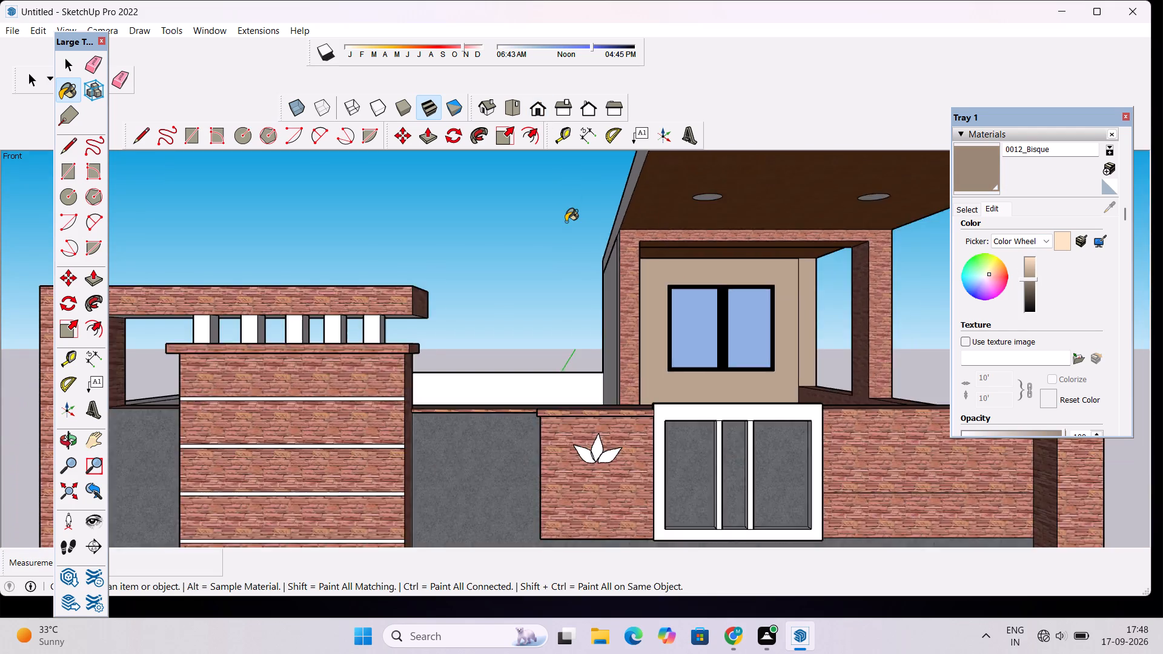
pyautogui.scroll(-7, 566, 222)
pyautogui.scroll(4, 583, 293)
pyautogui.click(971, 165)
pyautogui.scroll(6, 508, 287)
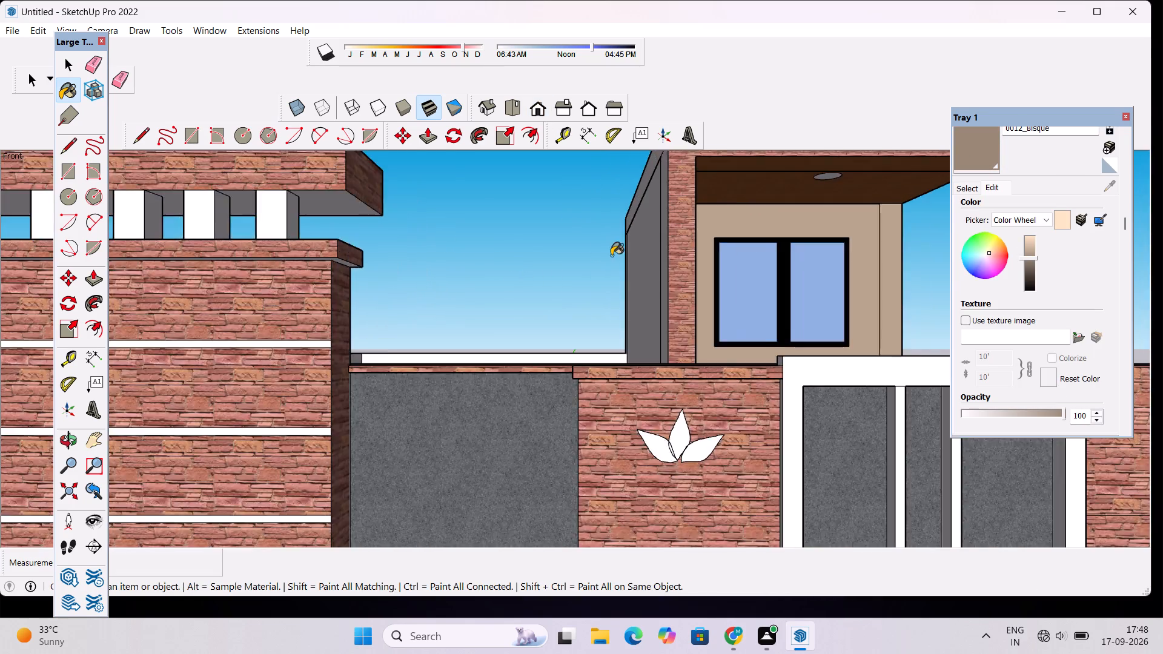
pyautogui.scroll(3, 611, 256)
pyautogui.click(688, 240)
pyautogui.scroll(4, 675, 233)
pyautogui.click(675, 233)
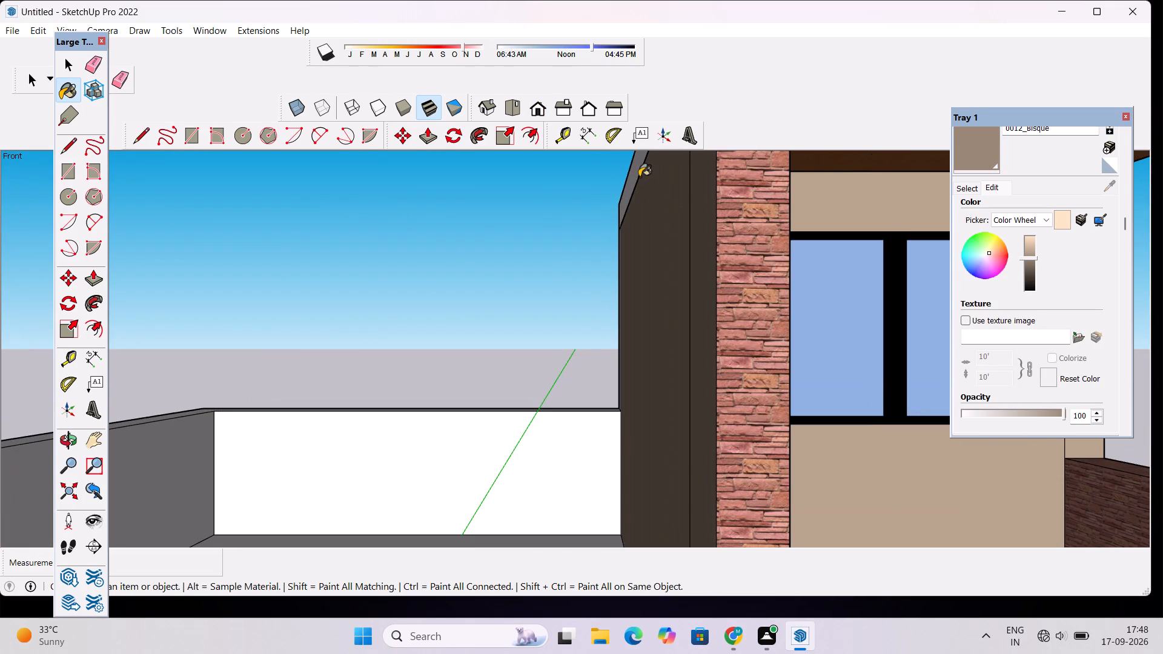
pyautogui.click(639, 177)
pyautogui.click(626, 185)
pyautogui.scroll(-6, 552, 185)
pyautogui.scroll(8, 586, 182)
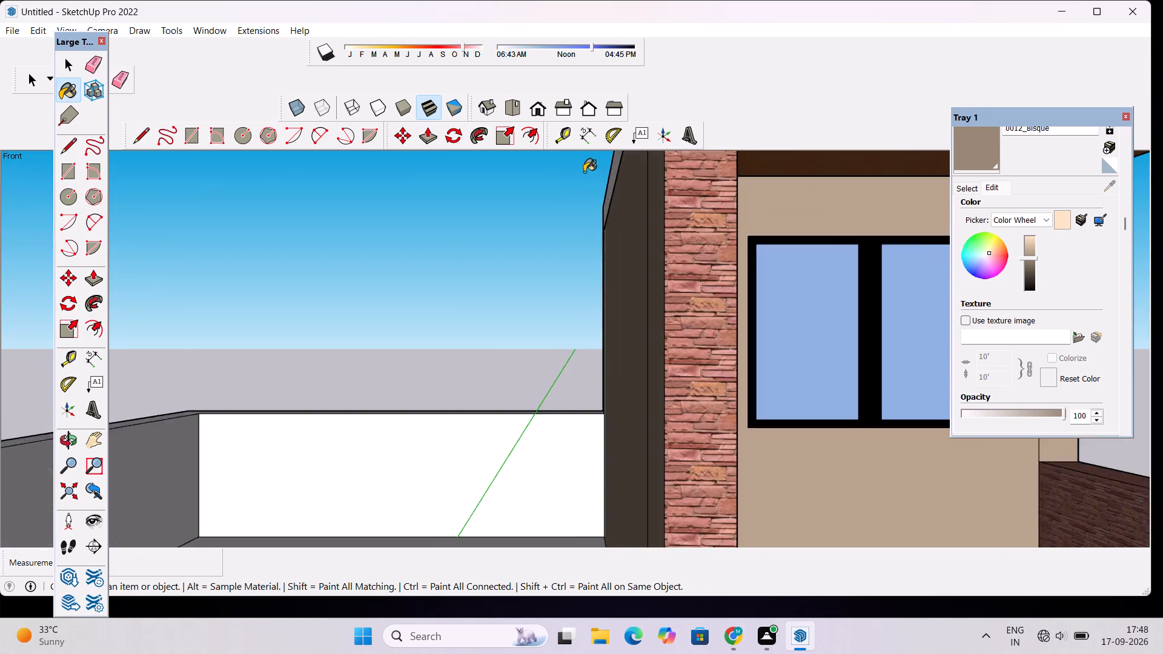
pyautogui.scroll(8, 584, 172)
pyautogui.click(638, 239)
pyautogui.scroll(5, 638, 263)
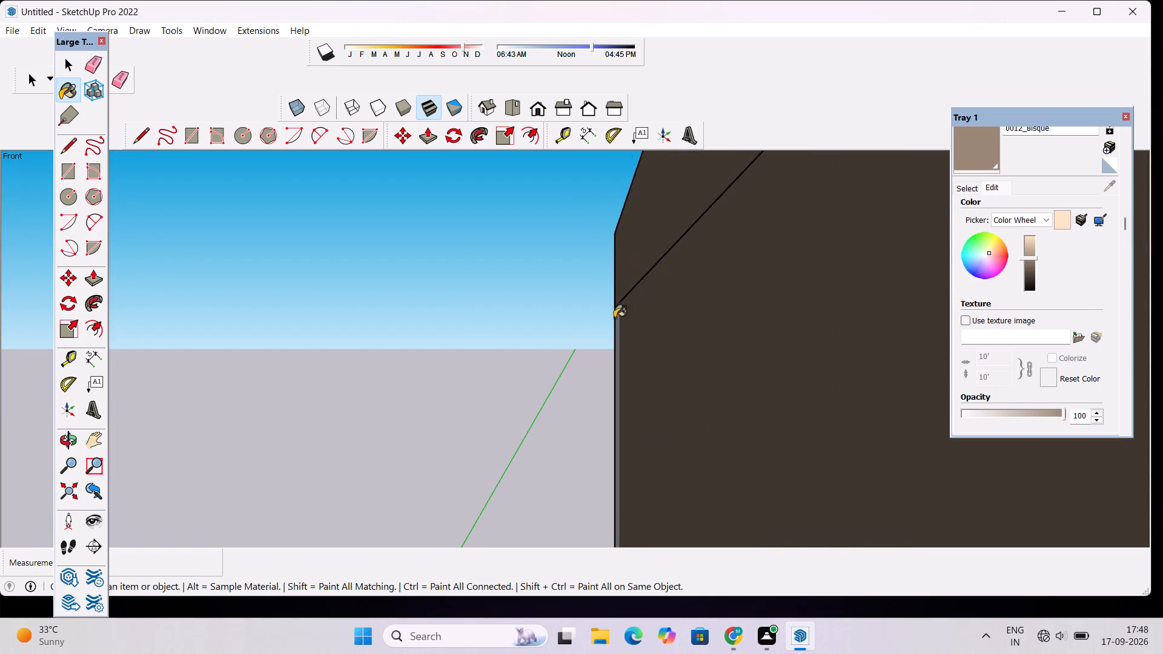
pyautogui.click(614, 318)
pyautogui.scroll(19, 623, 324)
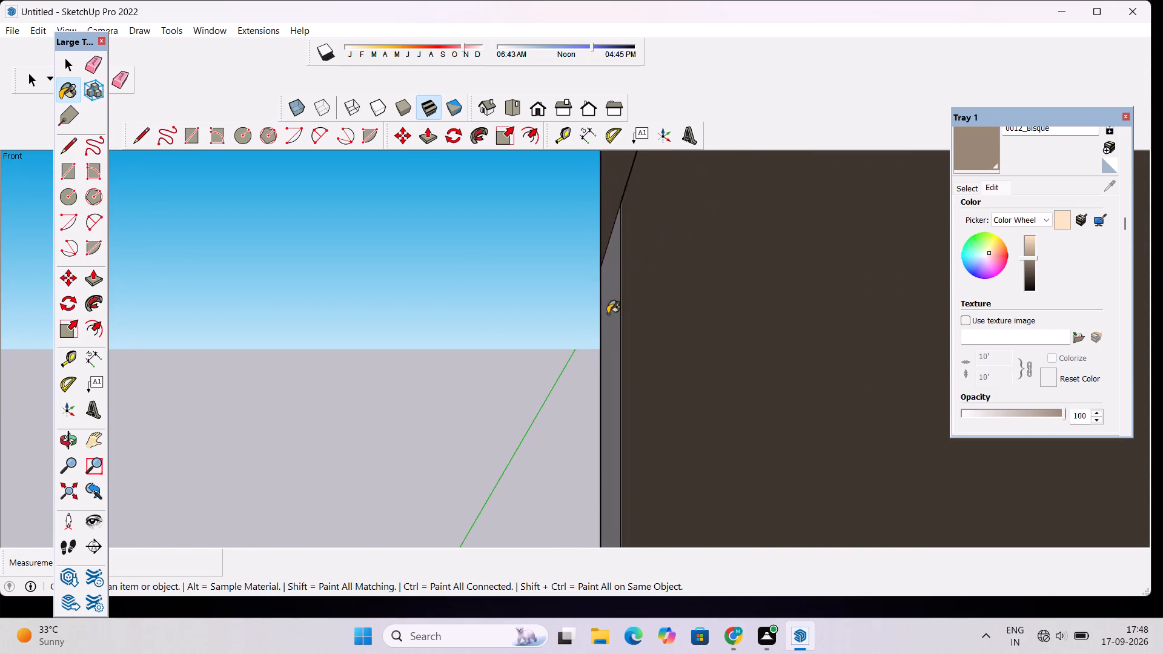
pyautogui.click(606, 306)
# Examine the repainted top floor and the complete house elevation from the front.
pyautogui.scroll(-16, 606, 293)
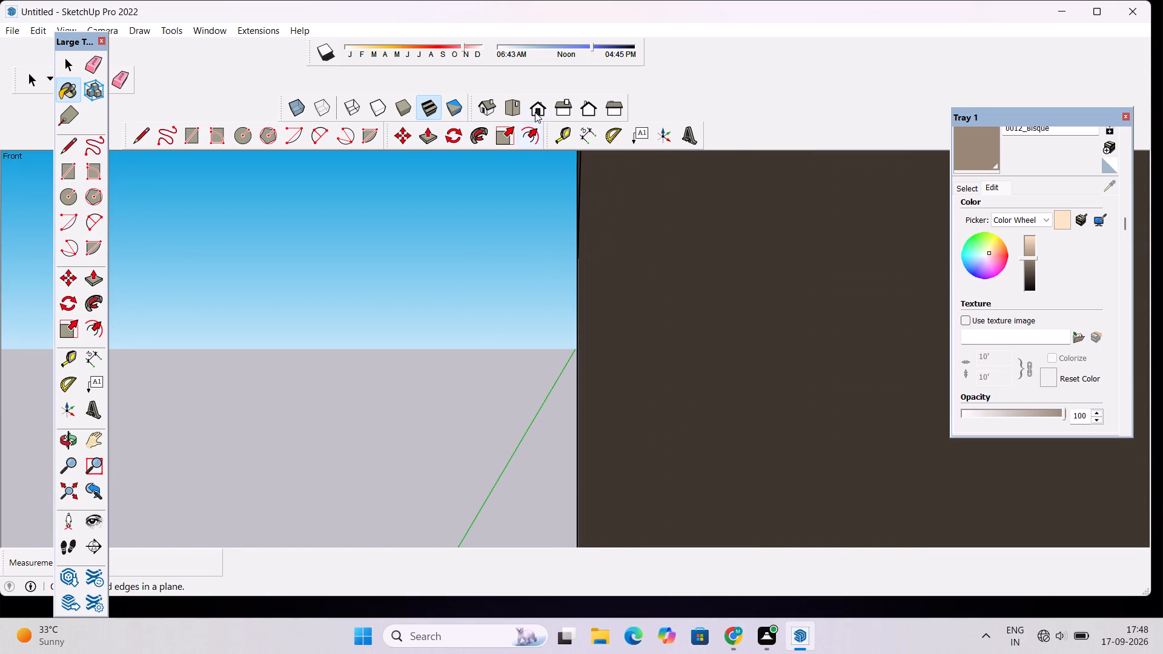
pyautogui.click(535, 112)
pyautogui.click(533, 110)
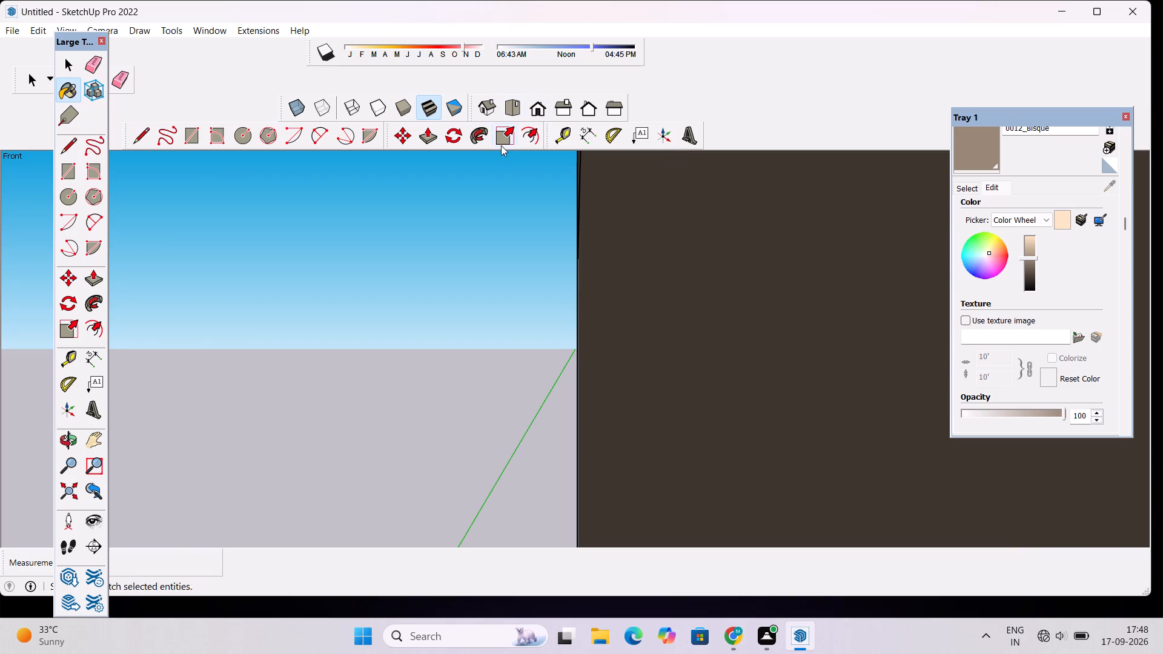
pyautogui.click(538, 112)
pyautogui.scroll(-20, 474, 208)
pyautogui.scroll(-3, 474, 208)
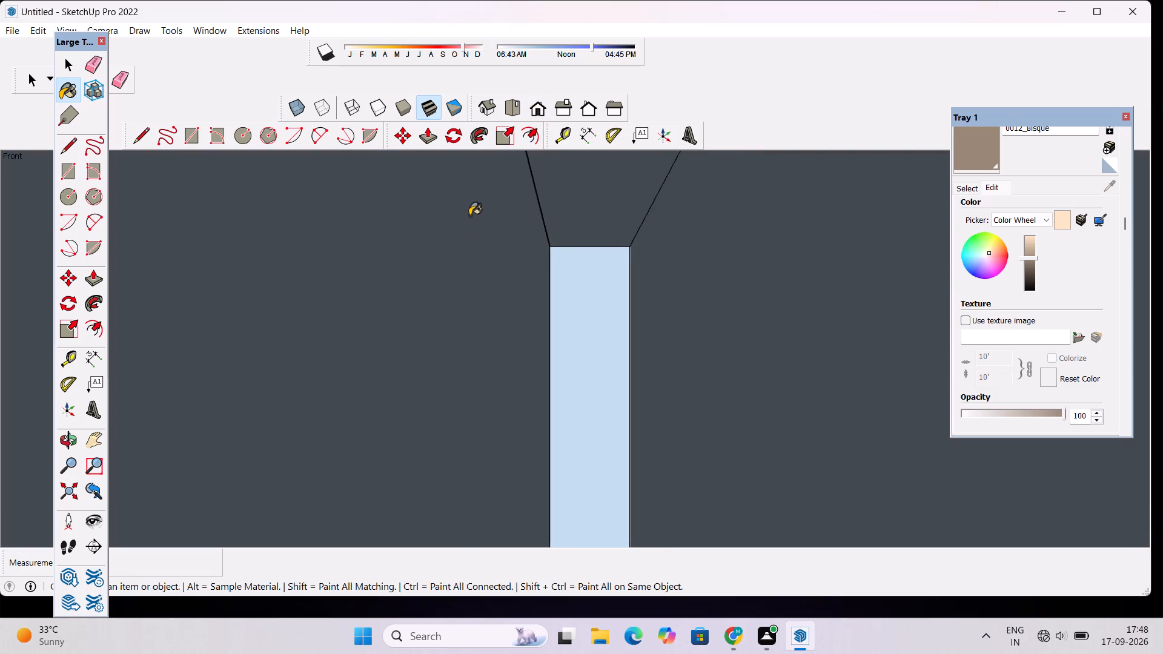
pyautogui.scroll(-20, 469, 216)
pyautogui.scroll(-11, 469, 216)
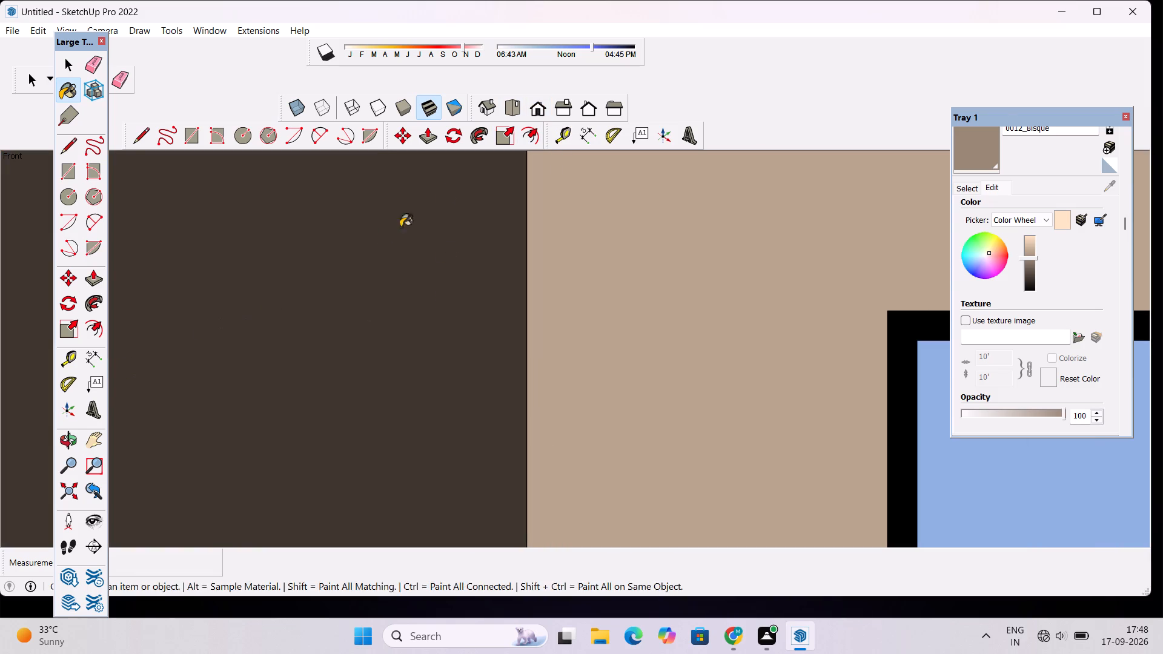
pyautogui.click(542, 109)
pyautogui.scroll(-13, 576, 247)
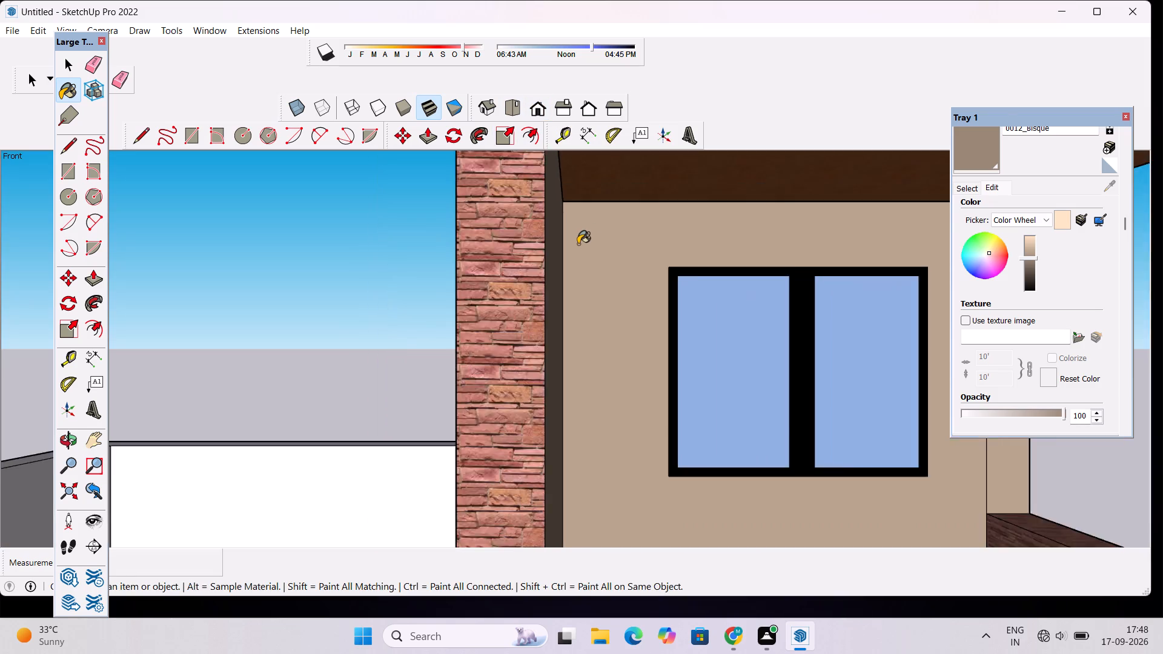
pyautogui.scroll(-20, 578, 244)
pyautogui.scroll(-5, 578, 244)
pyautogui.click(533, 113)
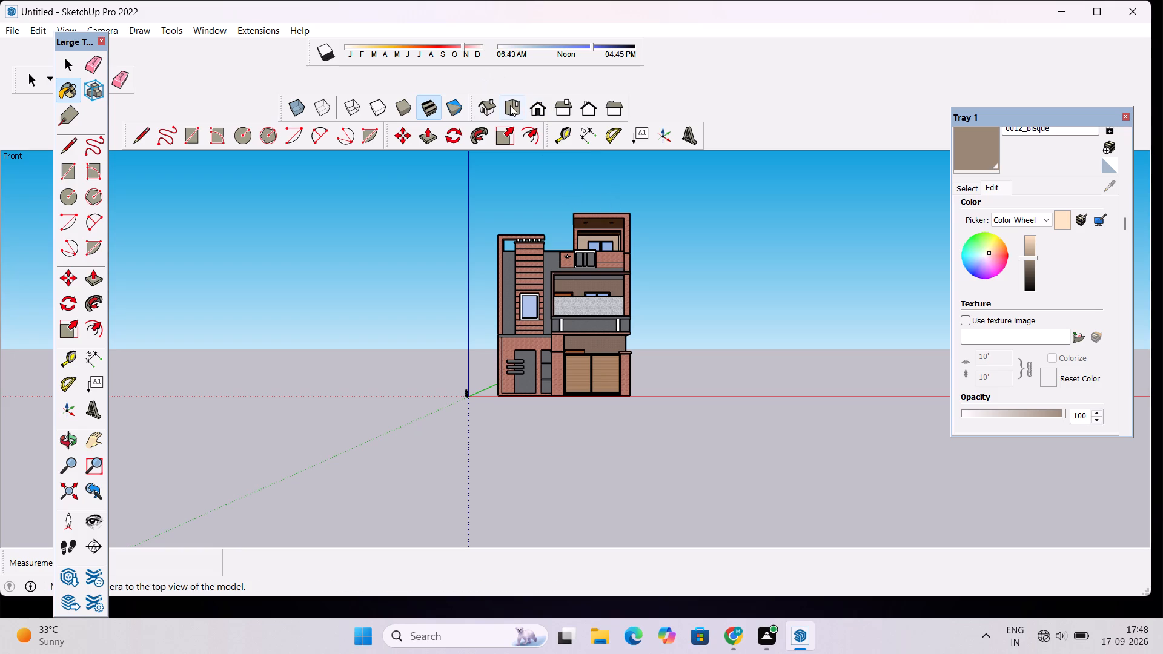
pyautogui.click(510, 105)
pyautogui.click(545, 108)
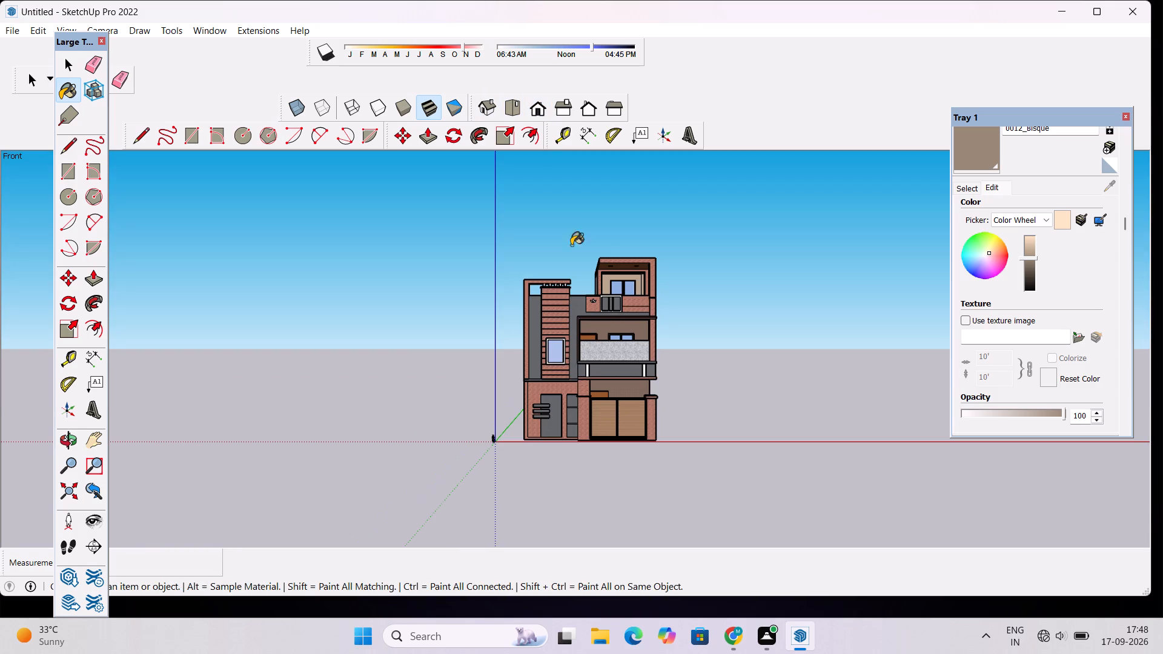
# Erase the rectangular outline and the horizontal dividing lines from the house's plain white rear wall.
pyautogui.press('space')
pyautogui.scroll(-6, 511, 319)
pyautogui.scroll(2, 649, 336)
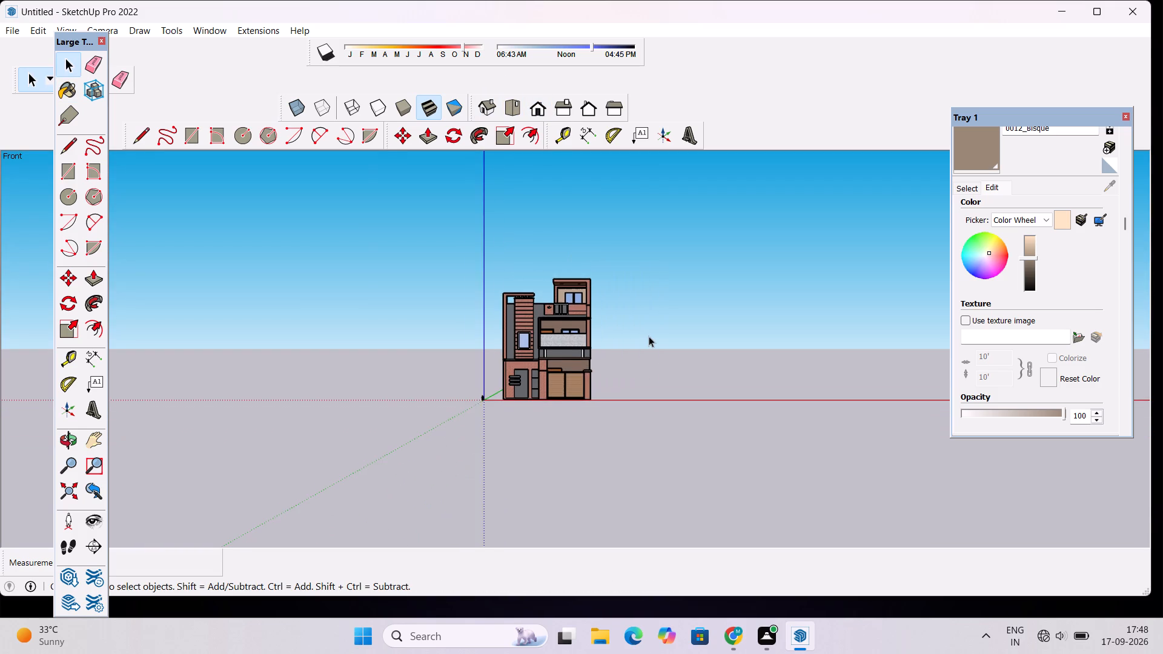
pyautogui.press('o')
pyautogui.moveTo(681, 316); pyautogui.dragTo(959, 319)
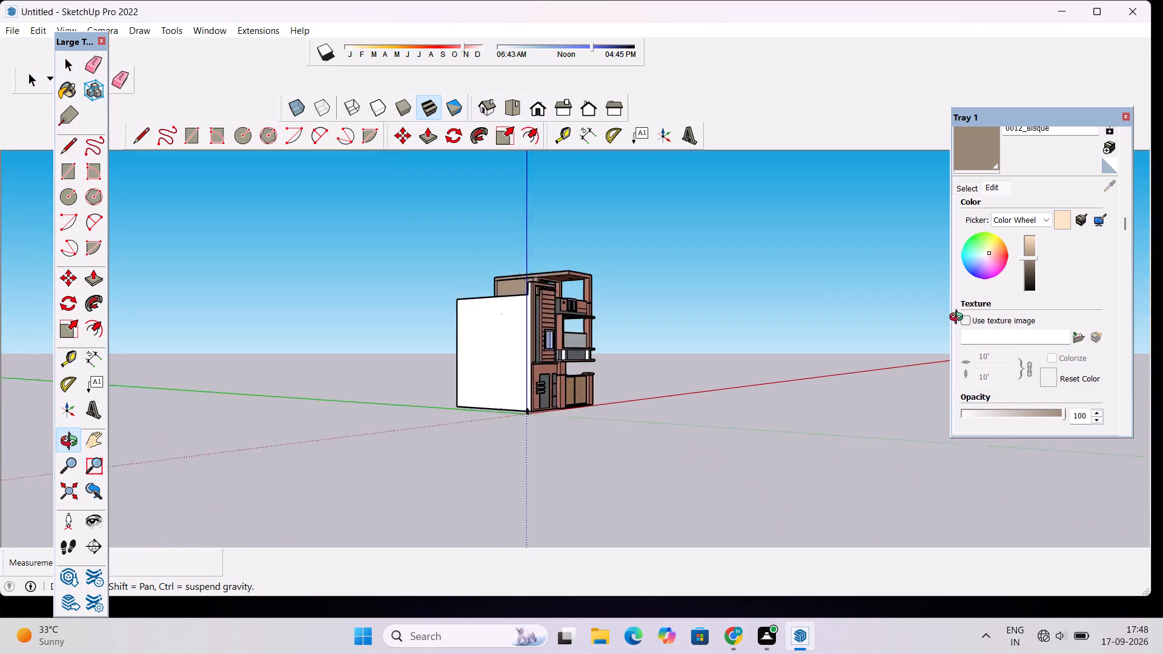
pyautogui.moveTo(959, 319); pyautogui.dragTo(1021, 335)
pyautogui.moveTo(482, 380); pyautogui.dragTo(958, 388)
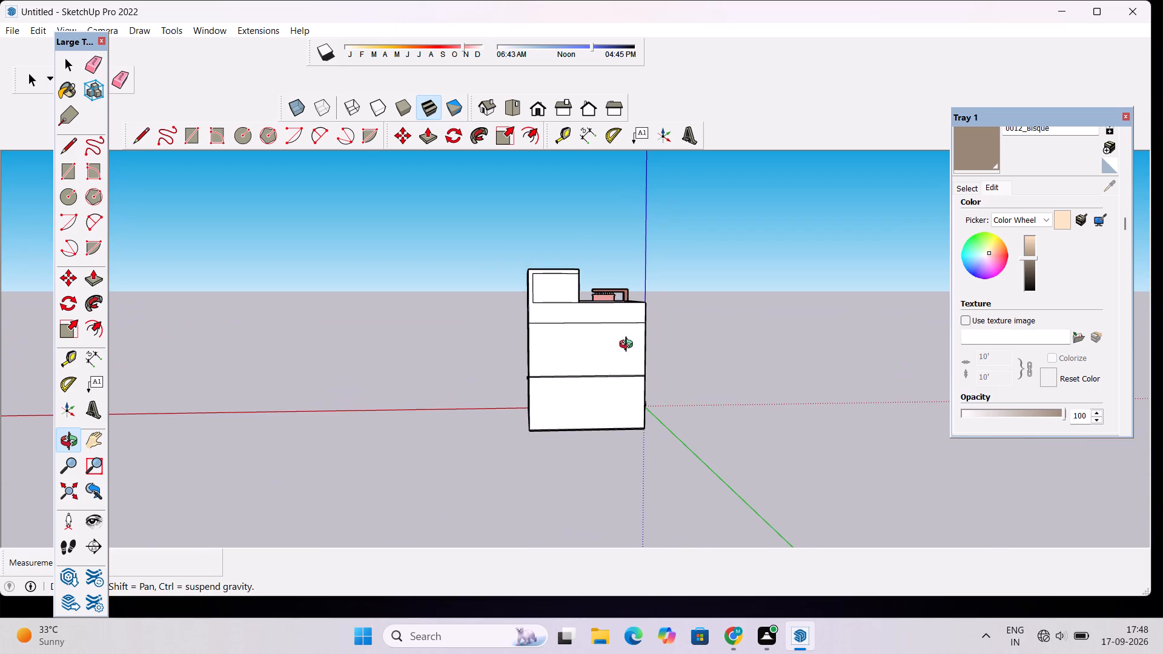
pyautogui.scroll(5, 560, 248)
pyautogui.moveTo(578, 388); pyautogui.dragTo(579, 431)
pyautogui.scroll(3, 545, 440)
pyautogui.press('e')
pyautogui.moveTo(531, 317); pyautogui.dragTo(532, 322)
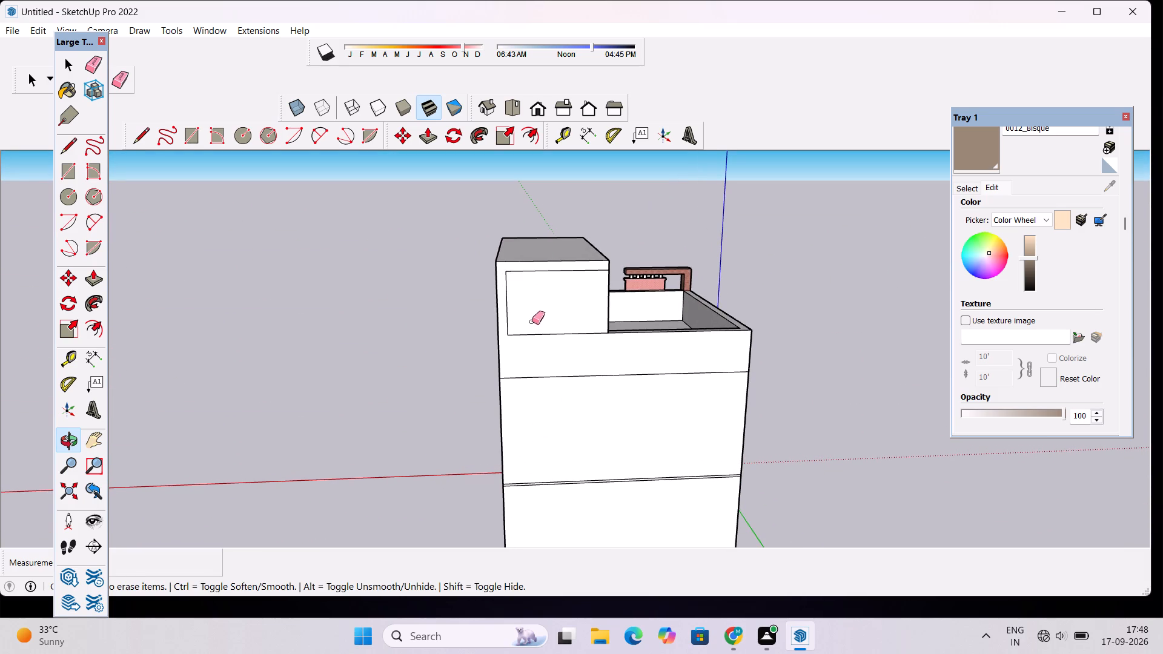
pyautogui.moveTo(532, 322); pyautogui.dragTo(556, 411)
pyautogui.moveTo(531, 270); pyautogui.dragTo(513, 299)
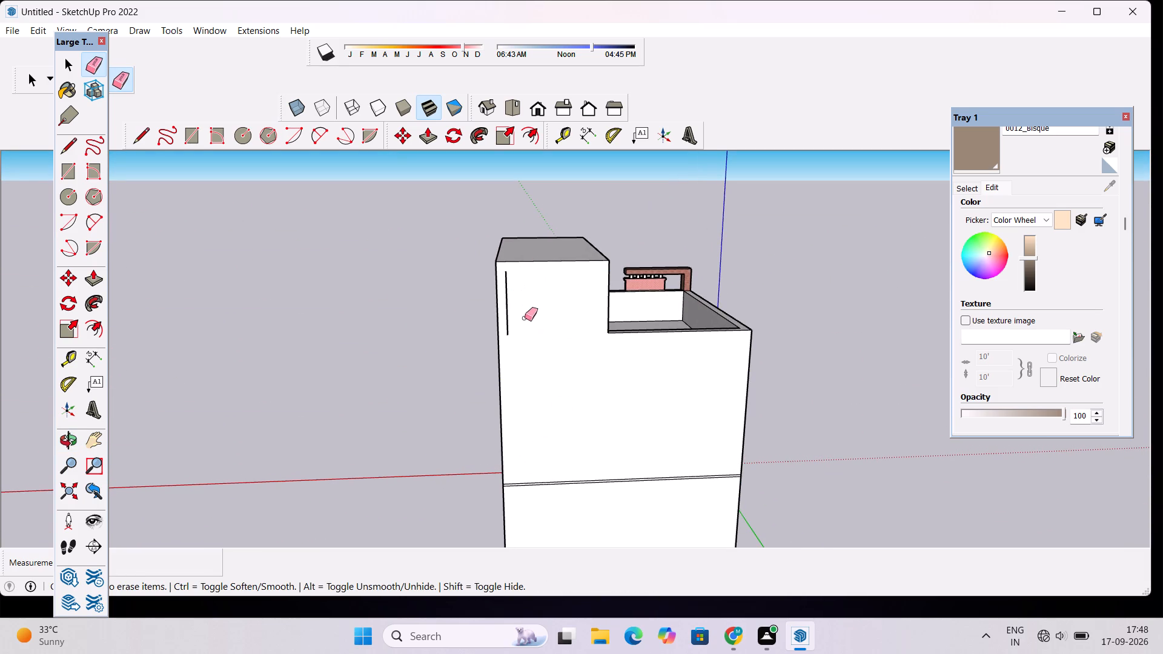
pyautogui.moveTo(514, 289); pyautogui.dragTo(508, 315)
pyautogui.moveTo(545, 441); pyautogui.dragTo(568, 496)
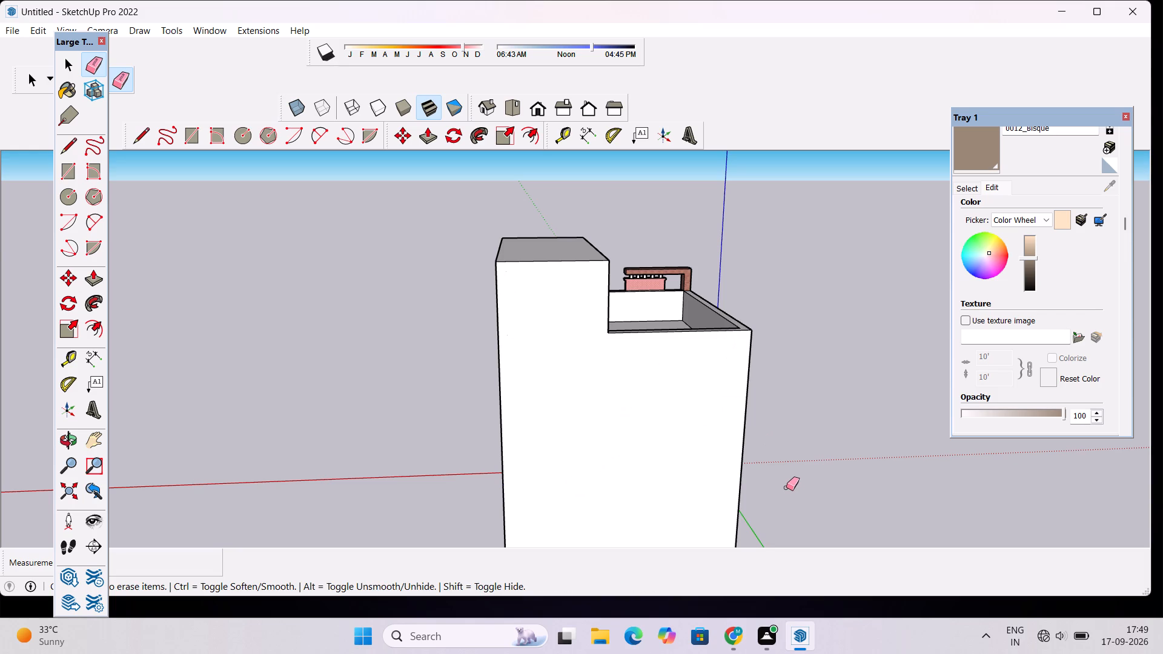
# Check the top-floor room from the front and undo the last line erasures on the plain white rear wall.
pyautogui.press('o')
pyautogui.moveTo(776, 414); pyautogui.dragTo(457, 351)
pyautogui.moveTo(682, 389); pyautogui.dragTo(506, 424)
pyautogui.scroll(3, 644, 340)
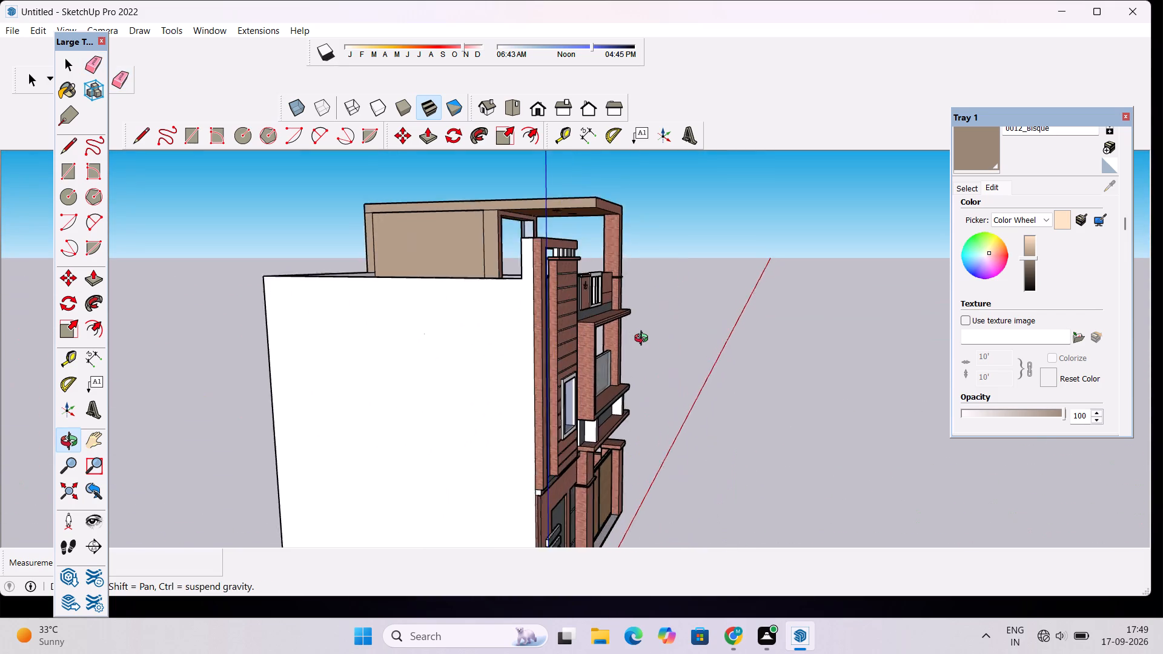
pyautogui.scroll(2, 644, 340)
pyautogui.moveTo(687, 364); pyautogui.dragTo(367, 316)
pyautogui.moveTo(727, 283); pyautogui.dragTo(662, 320)
pyautogui.scroll(6, 692, 245)
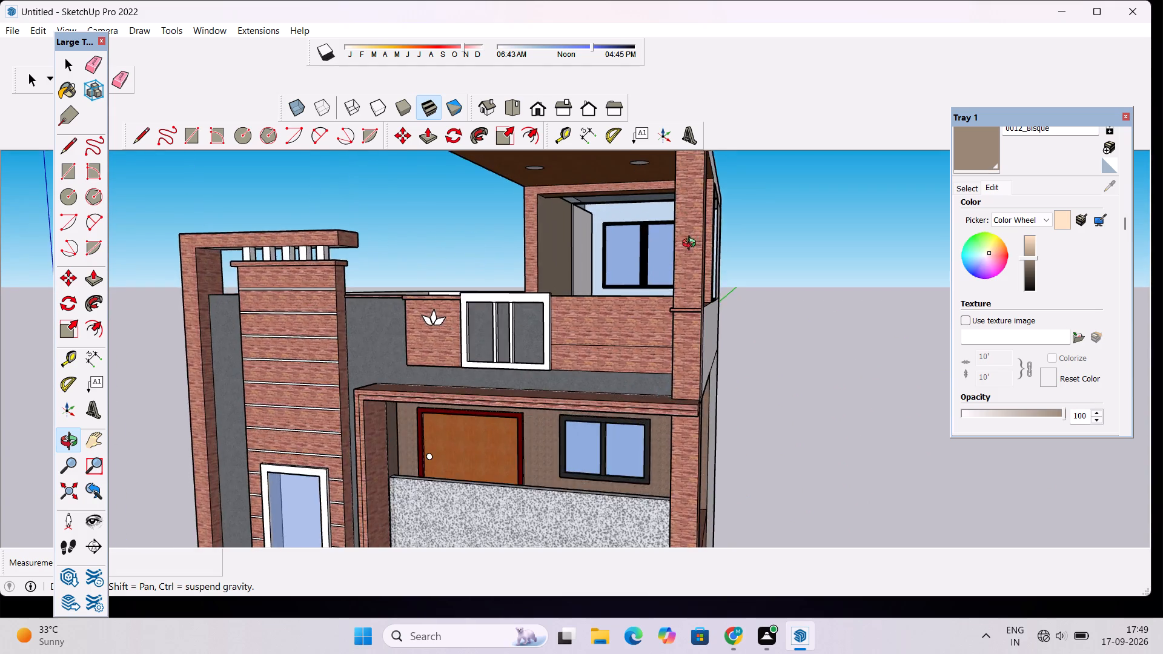
pyautogui.scroll(5, 692, 245)
pyautogui.moveTo(628, 261); pyautogui.dragTo(769, 293)
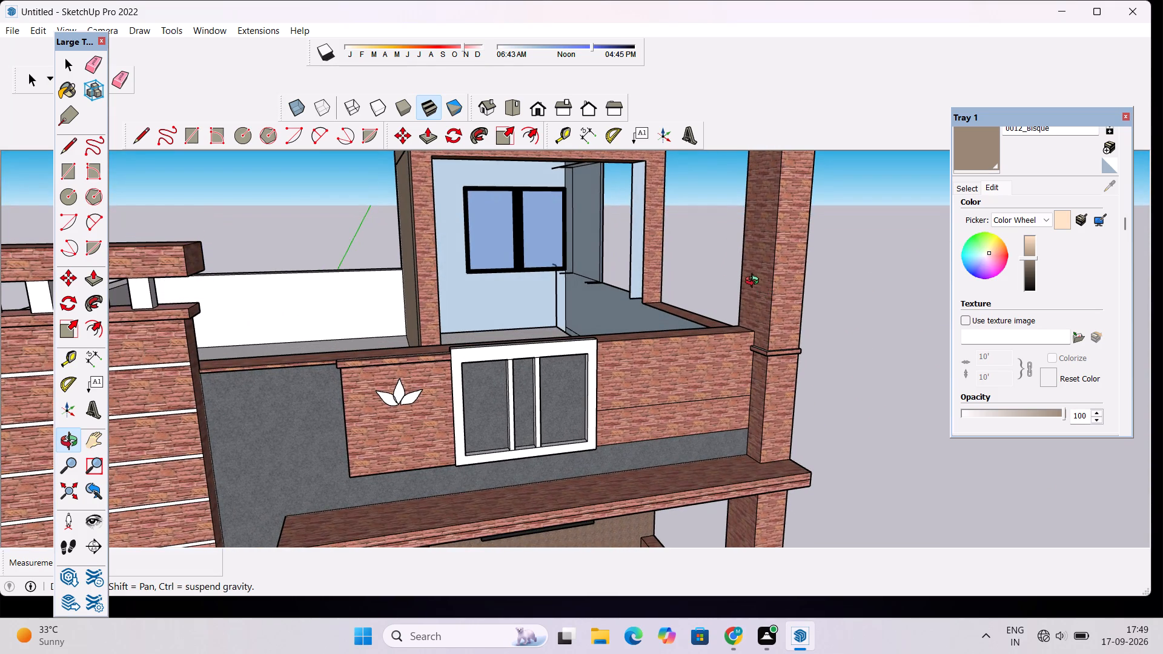
pyautogui.hotkey('ctrl', 'z')
pyautogui.hotkey('ctrl', 'z')
pyautogui.hotkey('ctrl', 'z')
# Erase the horizontal and vertical lines of the open outline on the upper part of the white rear wall.
pyautogui.moveTo(726, 298); pyautogui.dragTo(451, 219)
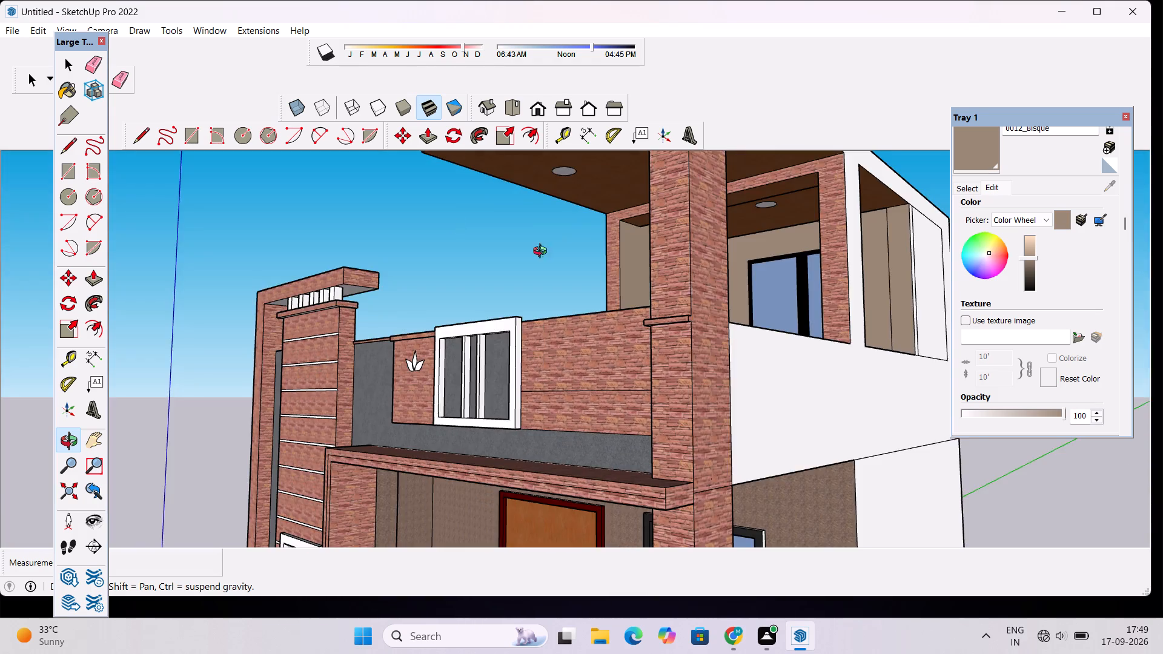
pyautogui.moveTo(777, 316); pyautogui.dragTo(580, 353)
pyautogui.scroll(-10, 588, 329)
pyautogui.moveTo(798, 345); pyautogui.dragTo(457, 351)
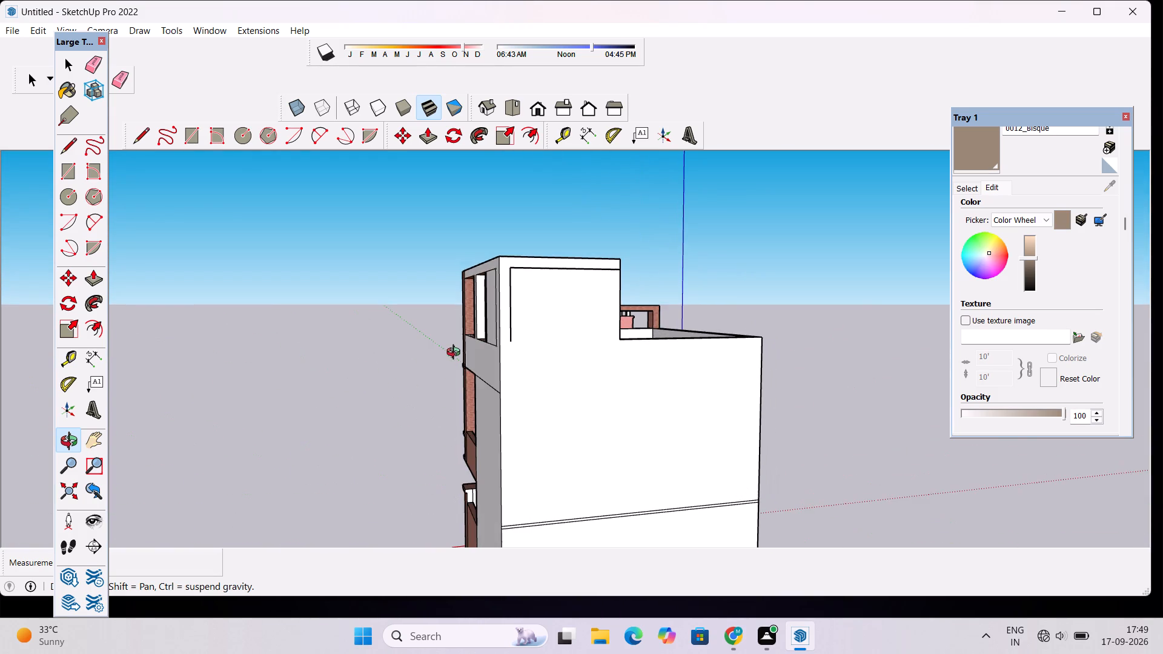
pyautogui.moveTo(804, 363); pyautogui.dragTo(787, 383)
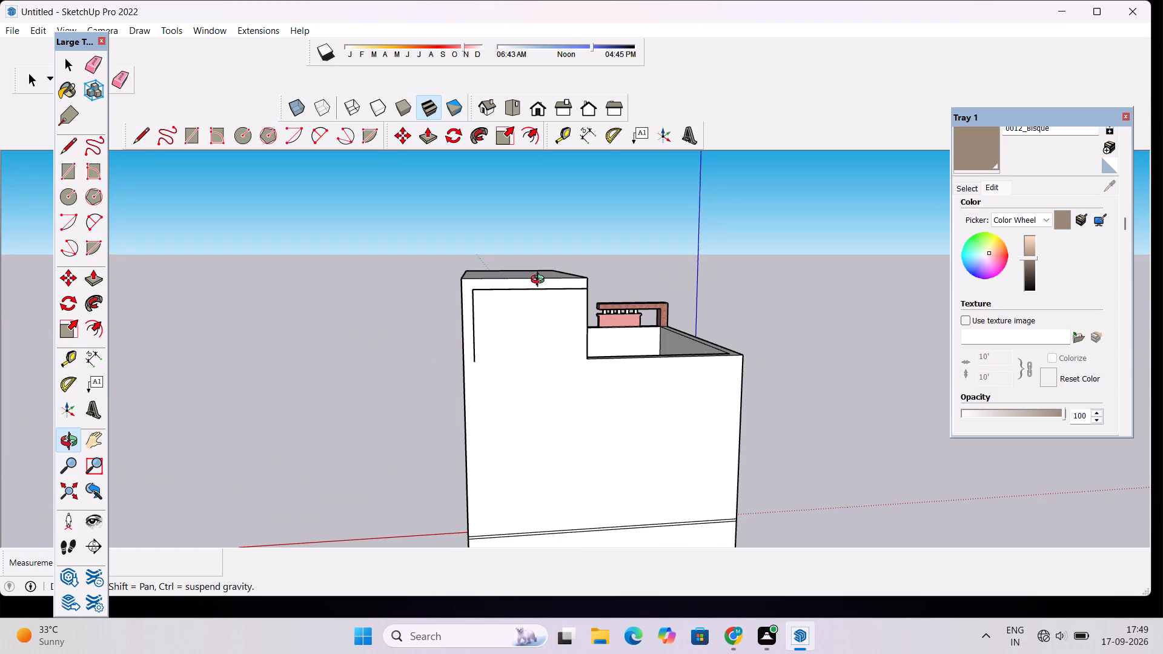
pyautogui.press('e')
pyautogui.scroll(4, 535, 286)
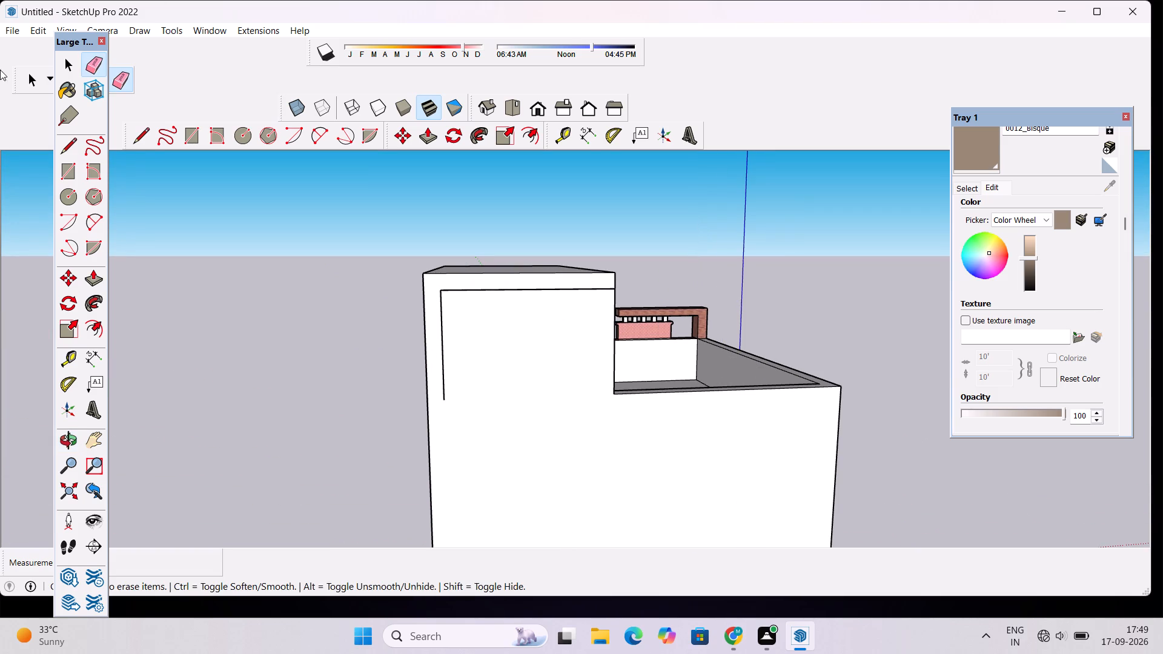
pyautogui.click(447, 290)
pyautogui.click(442, 299)
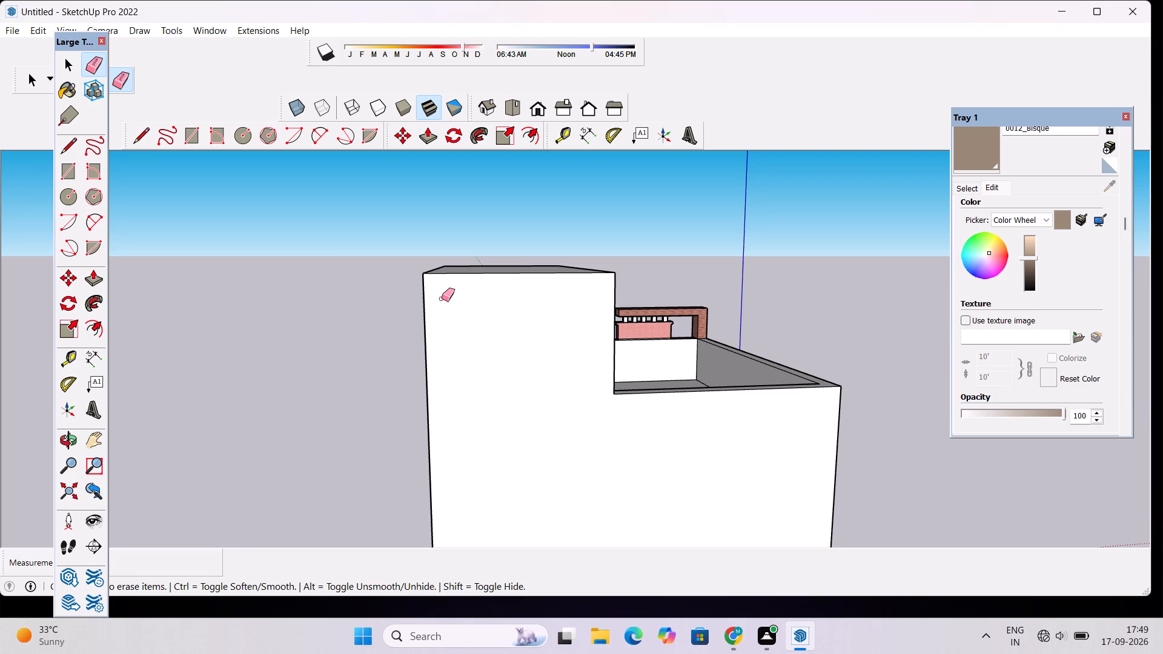
# Examine the plain white side and rear walls and the tan top-floor room from several angles.
pyautogui.press('o')
pyautogui.moveTo(552, 316); pyautogui.dragTo(73, 300)
pyautogui.scroll(-2, 156, 297)
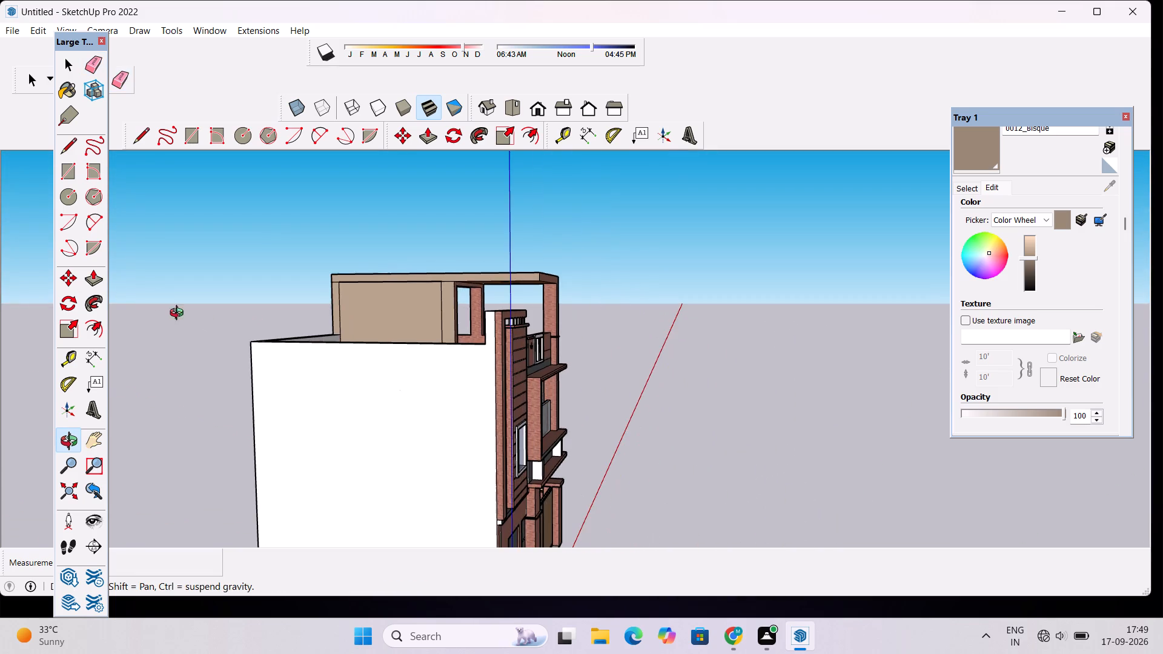
pyautogui.scroll(-1, 179, 314)
pyautogui.moveTo(274, 322); pyautogui.dragTo(173, 349)
pyautogui.scroll(4, 181, 349)
pyautogui.scroll(-5, 480, 320)
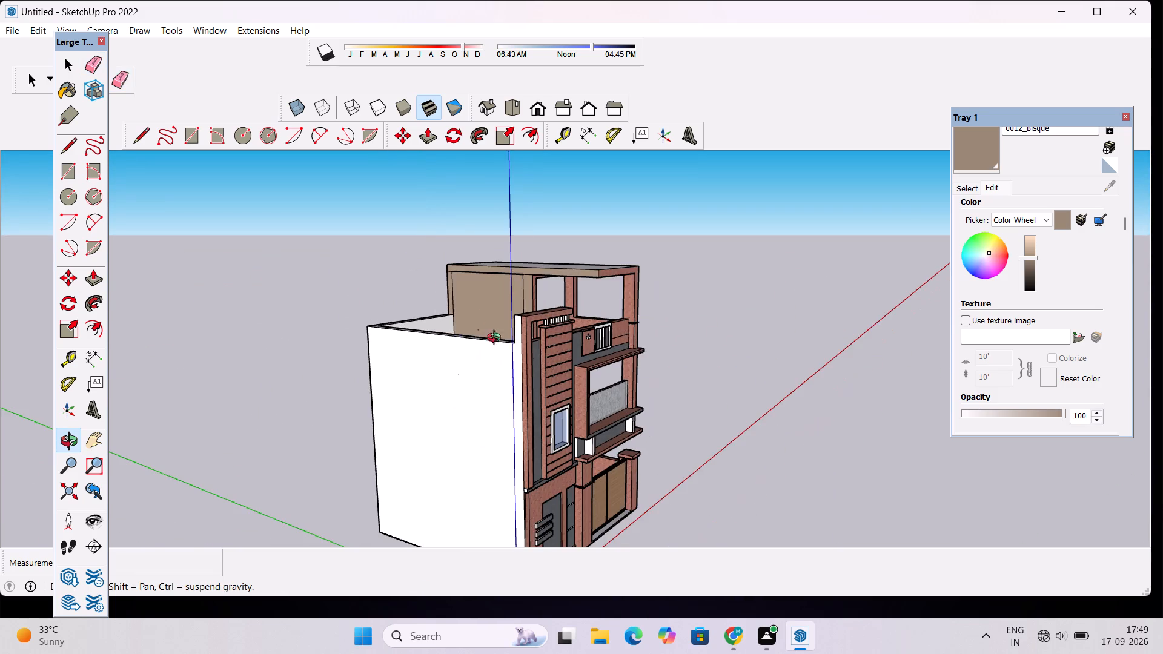
pyautogui.moveTo(594, 388); pyautogui.dragTo(555, 394)
pyautogui.scroll(2, 502, 386)
pyautogui.keyDown('shift'); pyautogui.moveTo(486, 414); pyautogui.dragTo(521, 336); pyautogui.keyUp('shift')
pyautogui.scroll(3, 522, 335)
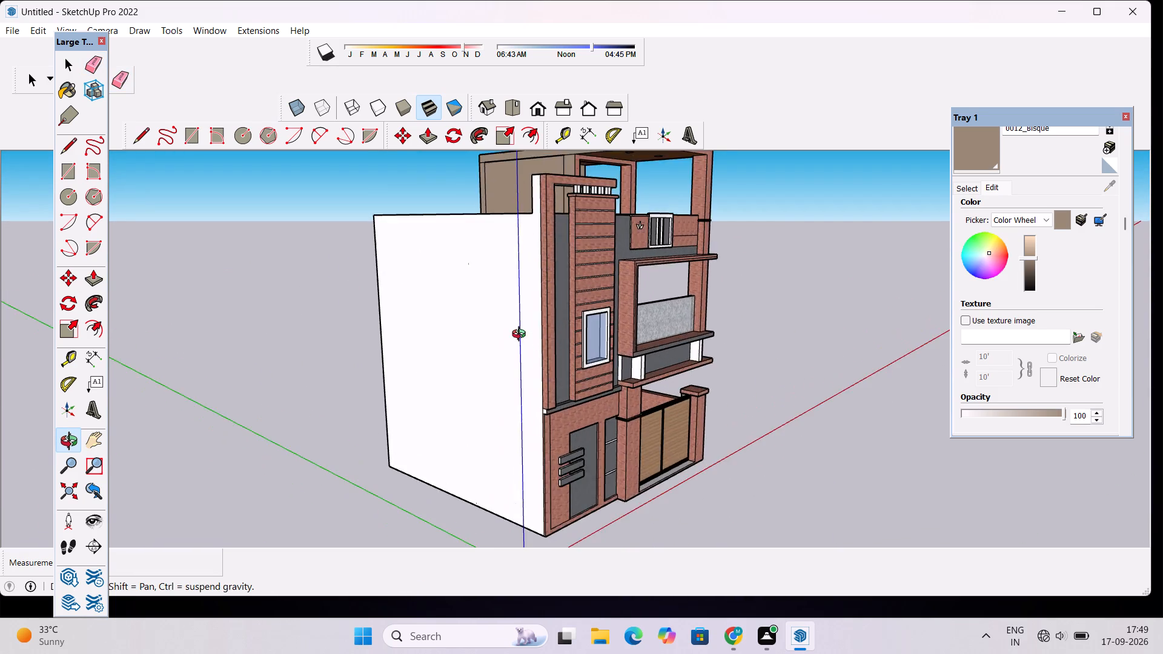
pyautogui.moveTo(529, 344); pyautogui.dragTo(670, 381)
pyautogui.scroll(3, 600, 333)
pyautogui.moveTo(581, 332); pyautogui.dragTo(814, 302)
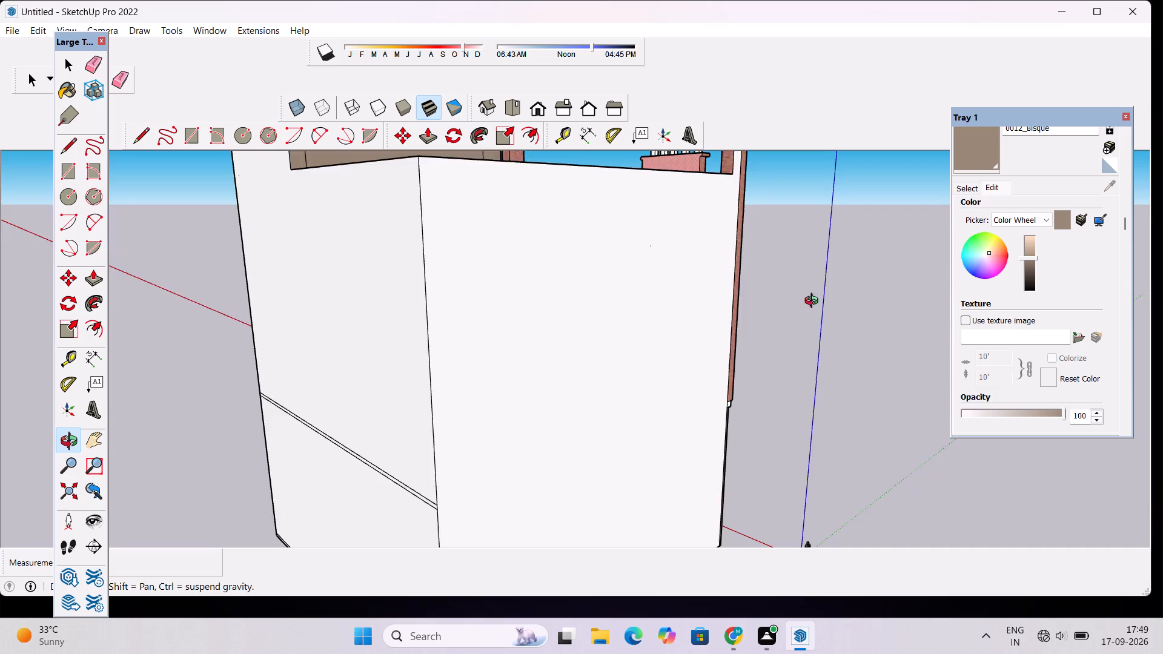
pyautogui.moveTo(814, 302); pyautogui.dragTo(601, 340)
pyautogui.scroll(-5, 589, 335)
pyautogui.keyDown('shift'); pyautogui.moveTo(578, 310); pyautogui.dragTo(595, 365); pyautogui.keyUp('shift')
pyautogui.keyDown('shift'); pyautogui.scroll(3, 514, 335); pyautogui.keyUp('shift')
pyautogui.moveTo(489, 310); pyautogui.dragTo(580, 338)
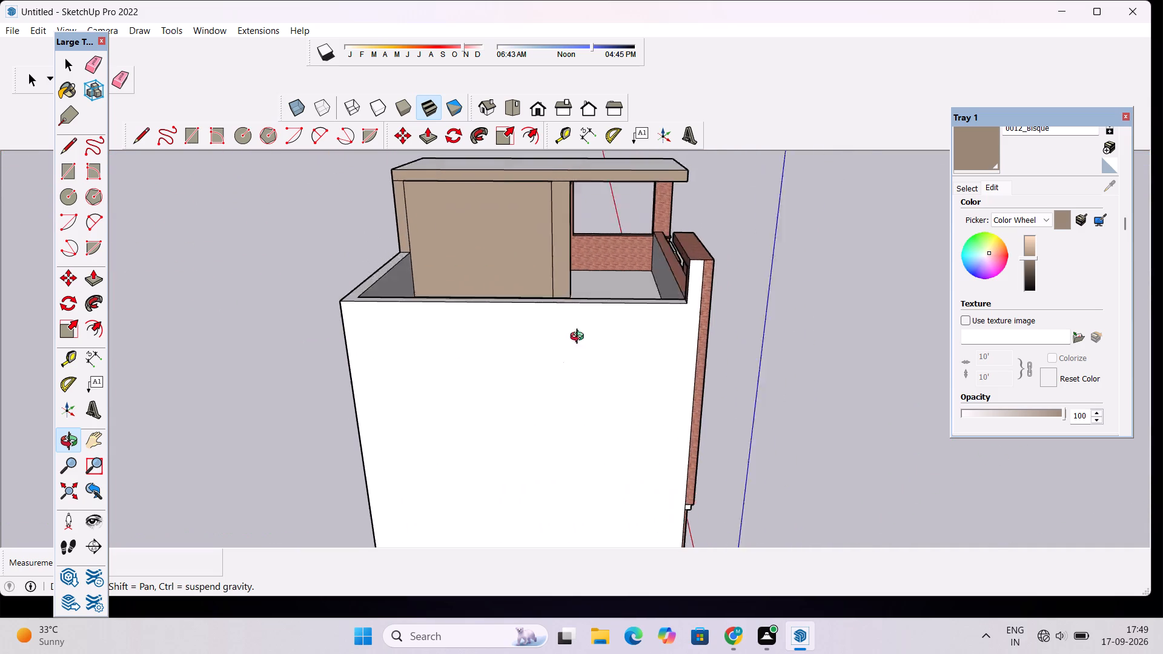
pyautogui.moveTo(580, 338); pyautogui.dragTo(825, 303)
pyautogui.moveTo(838, 292); pyautogui.dragTo(843, 286)
pyautogui.scroll(3, 829, 274)
pyautogui.moveTo(852, 294); pyautogui.dragTo(520, 311)
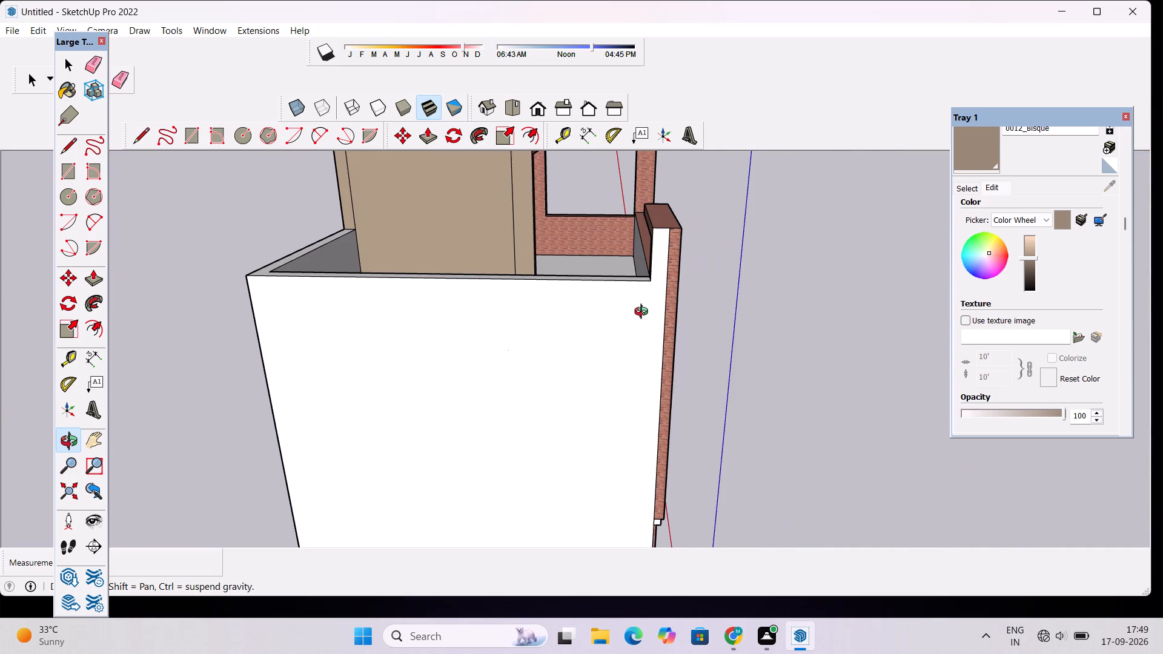
pyautogui.scroll(-4, 654, 317)
pyautogui.moveTo(726, 318); pyautogui.dragTo(581, 297)
pyautogui.scroll(4, 579, 292)
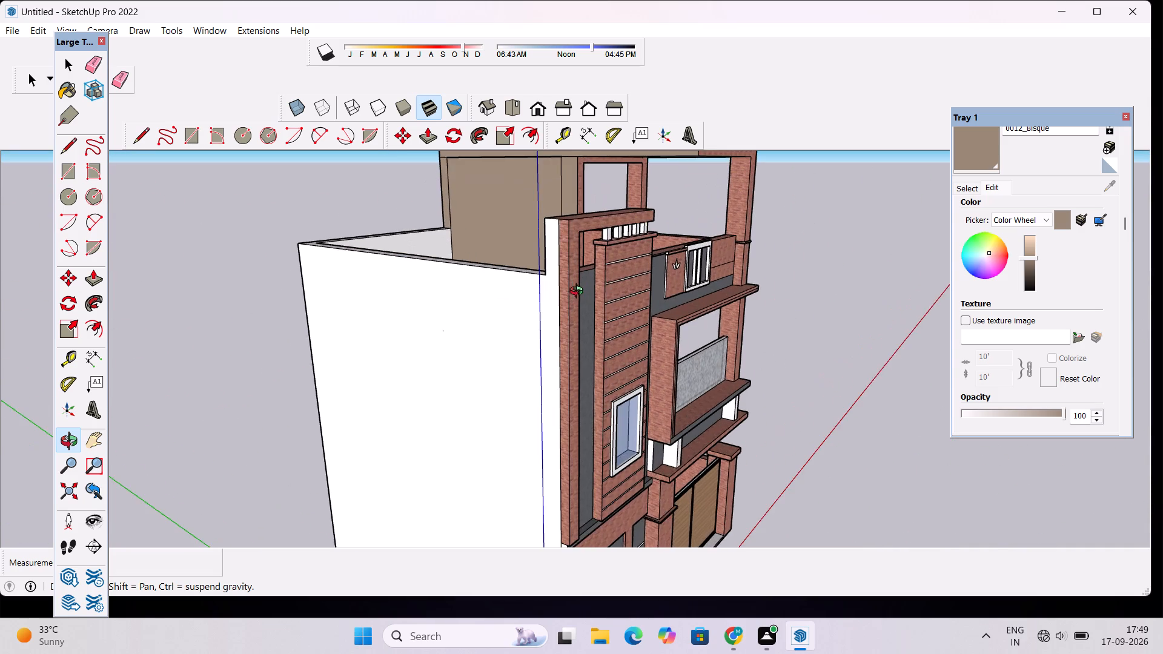
# Examine the stone-clad frame and column, the framed window and the granite-fronted balcony on the front facade.
pyautogui.moveTo(678, 292); pyautogui.dragTo(570, 308)
pyautogui.scroll(4, 542, 312)
pyautogui.moveTo(641, 334); pyautogui.dragTo(622, 348)
pyautogui.scroll(3, 244, 249)
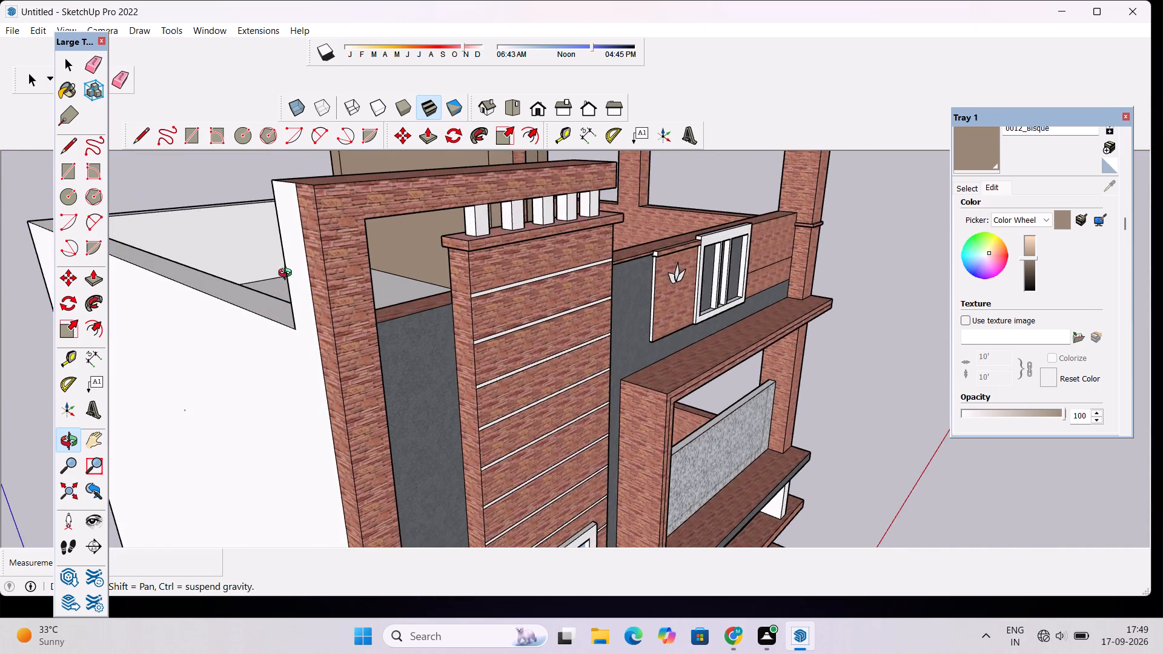
pyautogui.moveTo(328, 281); pyautogui.dragTo(396, 369)
pyautogui.scroll(-2, 396, 340)
pyautogui.moveTo(401, 389); pyautogui.dragTo(448, 322)
pyautogui.scroll(-5, 449, 318)
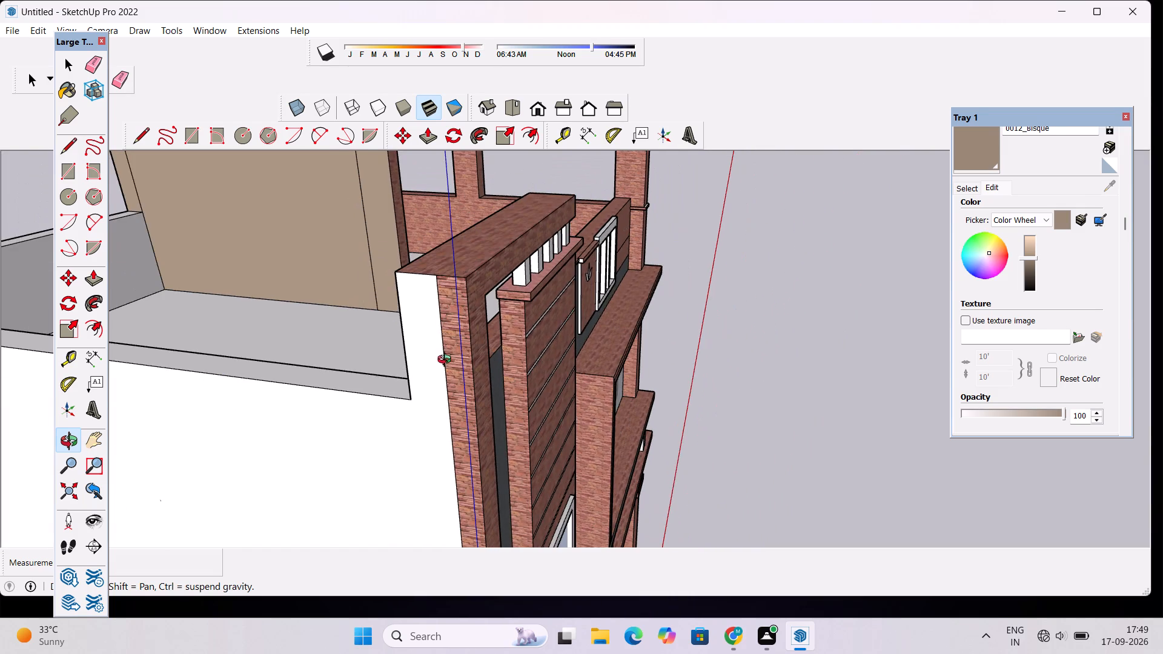
pyautogui.moveTo(449, 377); pyautogui.dragTo(383, 354)
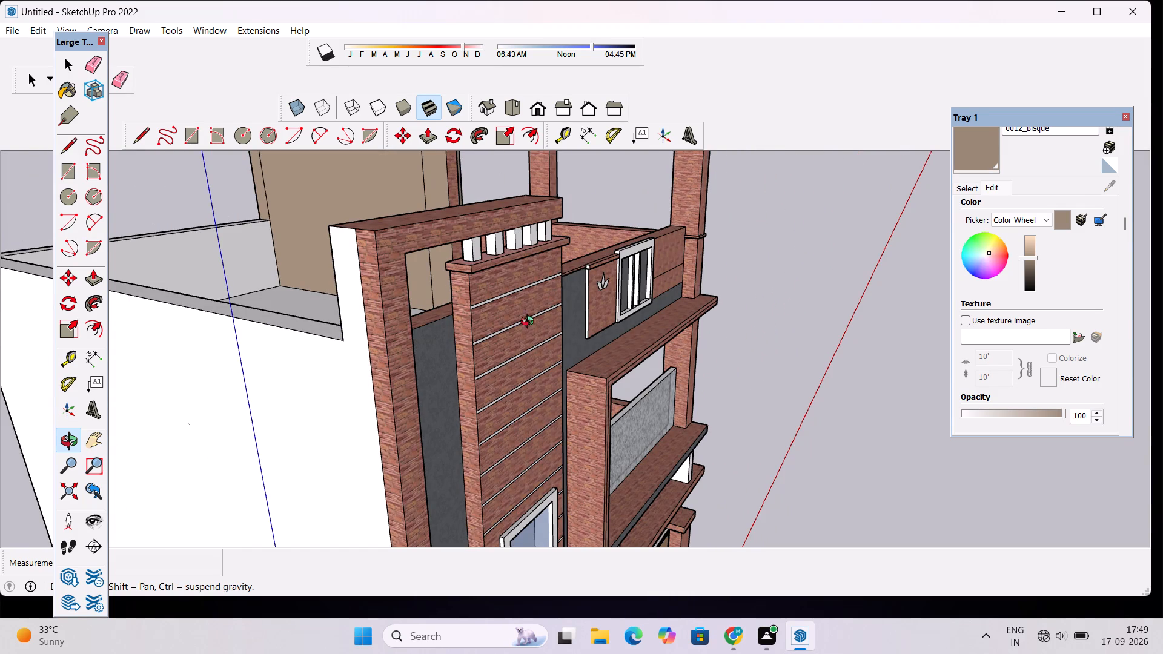
pyautogui.moveTo(512, 338); pyautogui.dragTo(405, 300)
pyautogui.scroll(-6, 405, 300)
pyautogui.moveTo(519, 355); pyautogui.dragTo(514, 414)
pyautogui.scroll(4, 513, 413)
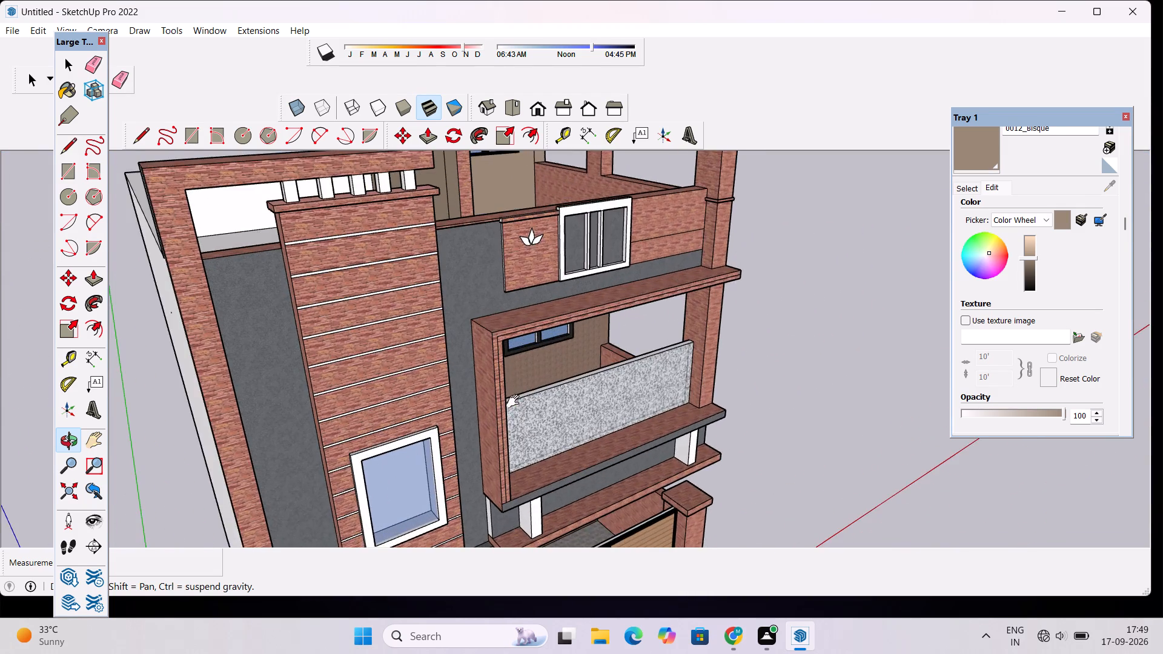
pyautogui.keyDown('shift'); pyautogui.moveTo(515, 401); pyautogui.dragTo(474, 332); pyautogui.keyUp('shift')
pyautogui.scroll(-4, 474, 332)
pyautogui.moveTo(511, 384); pyautogui.dragTo(434, 300)
pyautogui.scroll(4, 433, 300)
pyautogui.moveTo(440, 386); pyautogui.dragTo(523, 416)
pyautogui.moveTo(525, 417); pyautogui.dragTo(529, 426)
pyautogui.moveTo(531, 438); pyautogui.dragTo(528, 457)
pyautogui.moveTo(526, 463); pyautogui.dragTo(554, 383)
pyautogui.scroll(1, 655, 303)
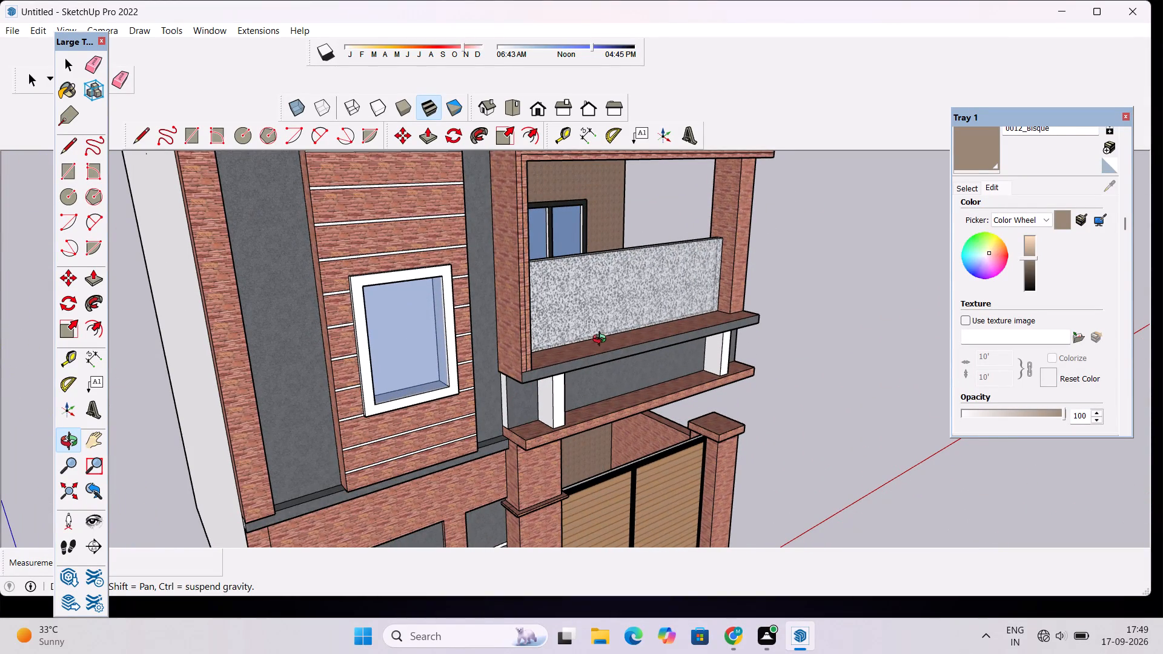
pyautogui.scroll(-4, 602, 335)
pyautogui.moveTo(624, 355); pyautogui.dragTo(413, 296)
pyautogui.scroll(4, 582, 336)
pyautogui.moveTo(606, 330); pyautogui.dragTo(572, 328)
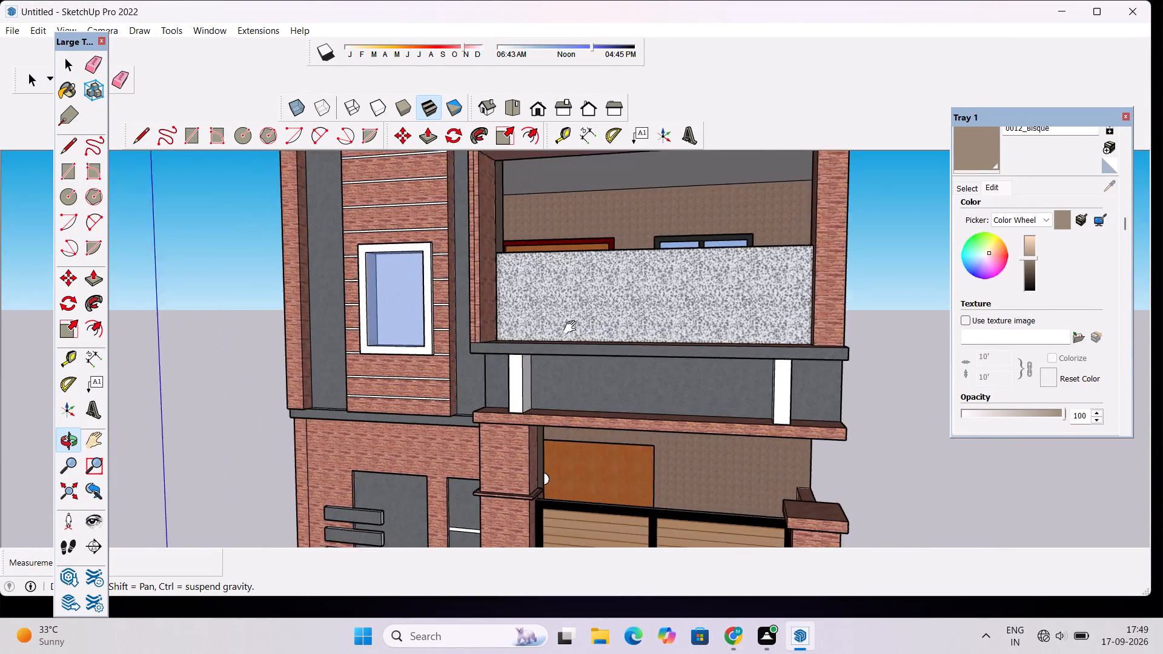
pyautogui.moveTo(572, 328); pyautogui.dragTo(395, 368)
pyautogui.scroll(-5, 383, 369)
pyautogui.moveTo(409, 345); pyautogui.dragTo(677, 322)
pyautogui.scroll(-5, 524, 251)
pyautogui.moveTo(591, 261); pyautogui.dragTo(579, 369)
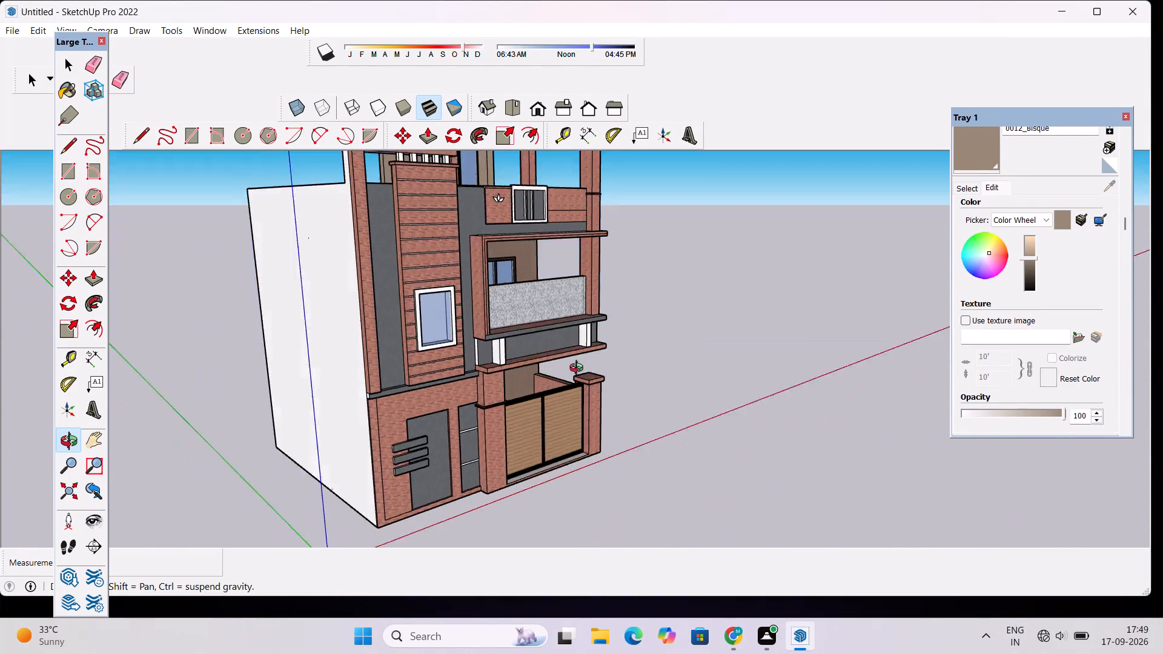
pyautogui.moveTo(579, 369); pyautogui.dragTo(579, 371)
# Examine the upper parapet's stone panel with the lotus motif and white frame, and the balcony beneath it.
pyautogui.scroll(8, 495, 185)
pyautogui.moveTo(531, 202); pyautogui.dragTo(569, 230)
pyautogui.scroll(3, 571, 237)
pyautogui.moveTo(406, 252); pyautogui.dragTo(442, 247)
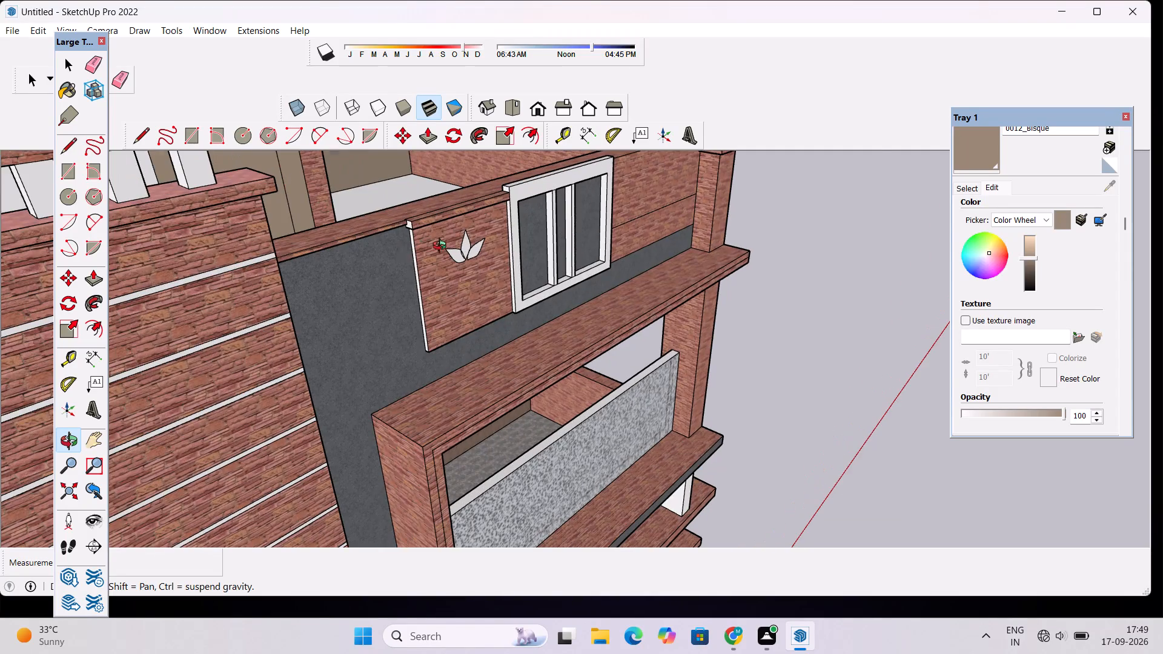
pyautogui.moveTo(442, 247); pyautogui.dragTo(511, 223)
pyautogui.moveTo(563, 281); pyautogui.dragTo(433, 272)
pyautogui.scroll(3, 376, 268)
pyautogui.keyDown('shift'); pyautogui.moveTo(327, 271); pyautogui.dragTo(416, 272); pyautogui.keyUp('shift')
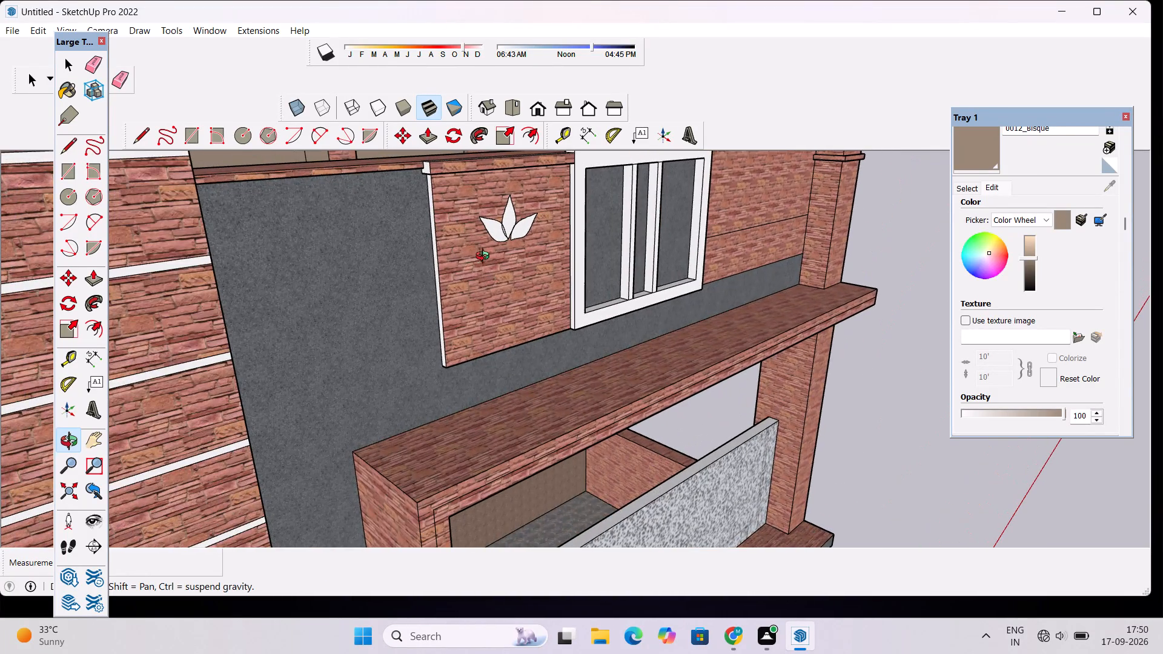
pyautogui.moveTo(618, 317); pyautogui.dragTo(483, 271)
pyautogui.scroll(-10, 467, 251)
pyautogui.moveTo(545, 357); pyautogui.dragTo(505, 341)
pyautogui.scroll(2, 502, 320)
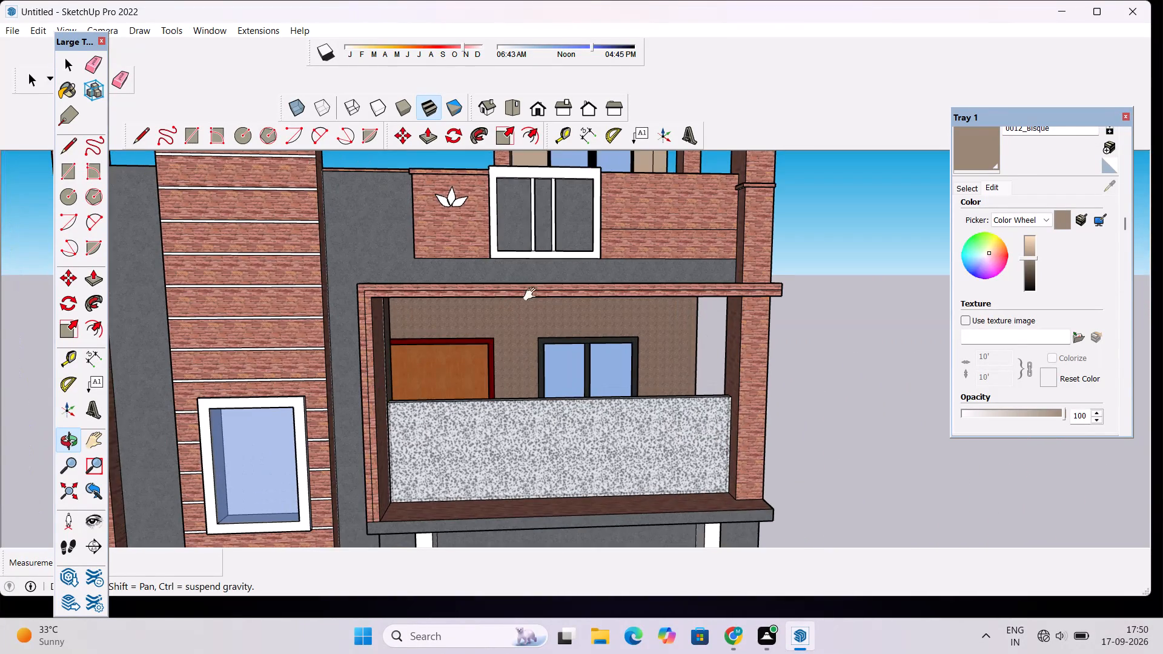
pyautogui.keyDown('shift'); pyautogui.moveTo(511, 291); pyautogui.dragTo(461, 291); pyautogui.keyUp('shift')
pyautogui.keyDown('shift'); pyautogui.scroll(3, 530, 257); pyautogui.keyUp('shift')
pyautogui.keyDown('shift'); pyautogui.scroll(1, 657, 239); pyautogui.keyUp('shift')
pyautogui.keyDown('shift'); pyautogui.moveTo(657, 239); pyautogui.dragTo(579, 267); pyautogui.keyUp('shift')
pyautogui.keyDown('shift'); pyautogui.scroll(-4, 576, 263); pyautogui.keyUp('shift')
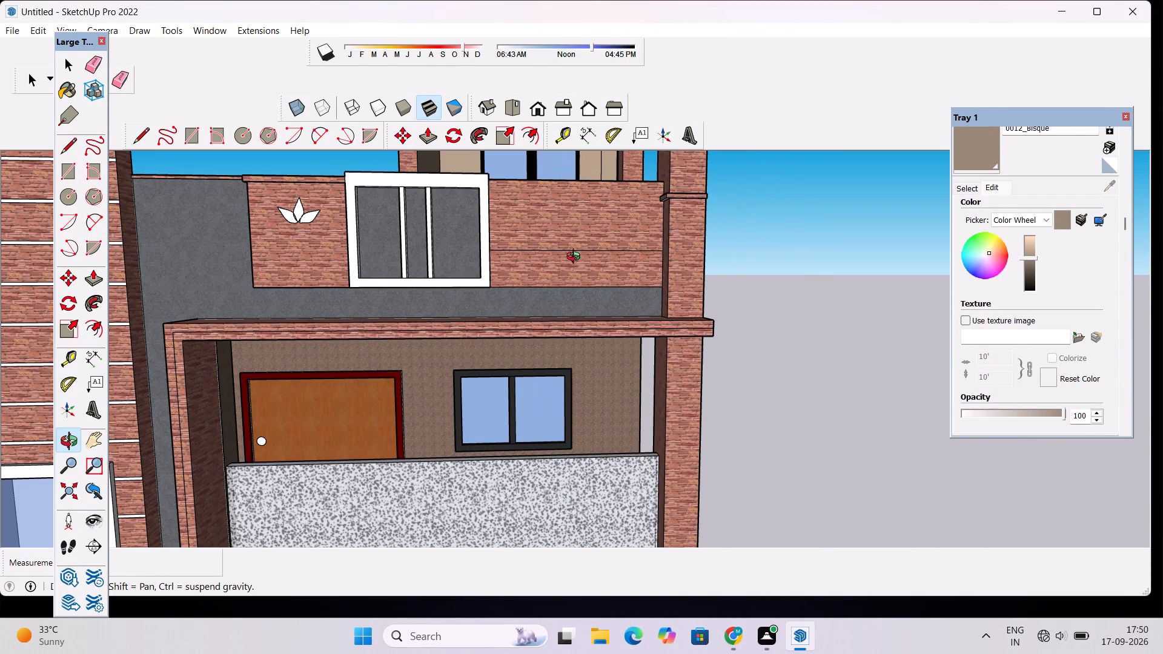
pyautogui.scroll(-9, 508, 245)
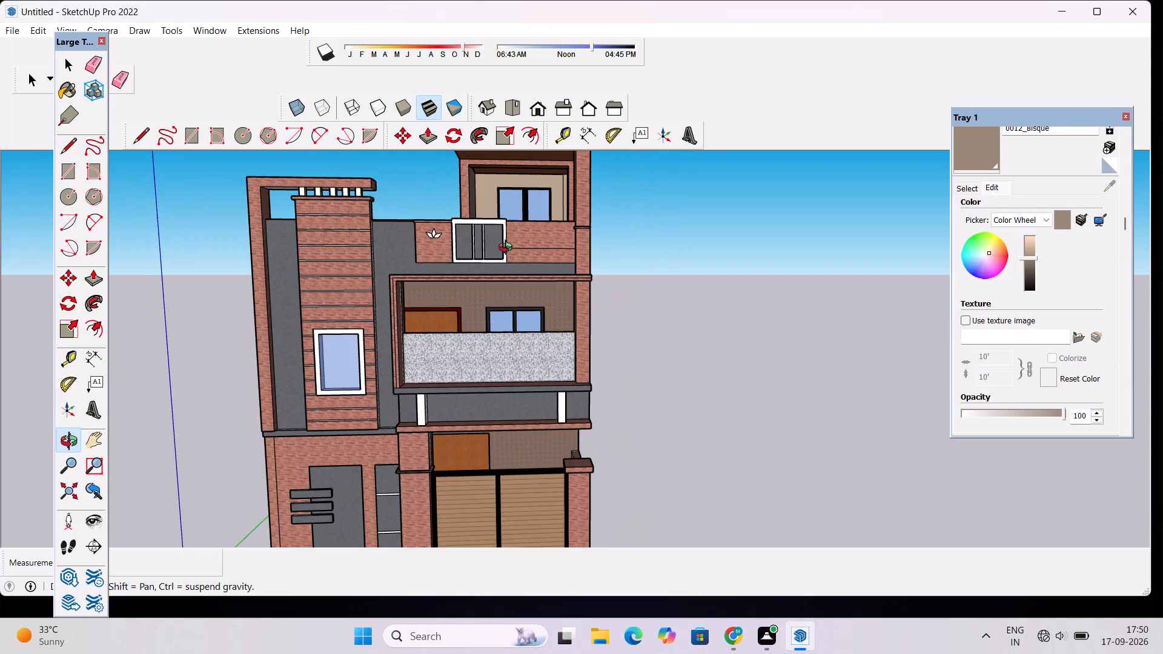
# Examine the complete house from the front and side, including the ground-floor entrance, gate and plain white side wall.
pyautogui.moveTo(508, 332); pyautogui.dragTo(756, 360)
pyautogui.scroll(5, 601, 376)
pyautogui.moveTo(719, 383); pyautogui.dragTo(459, 354)
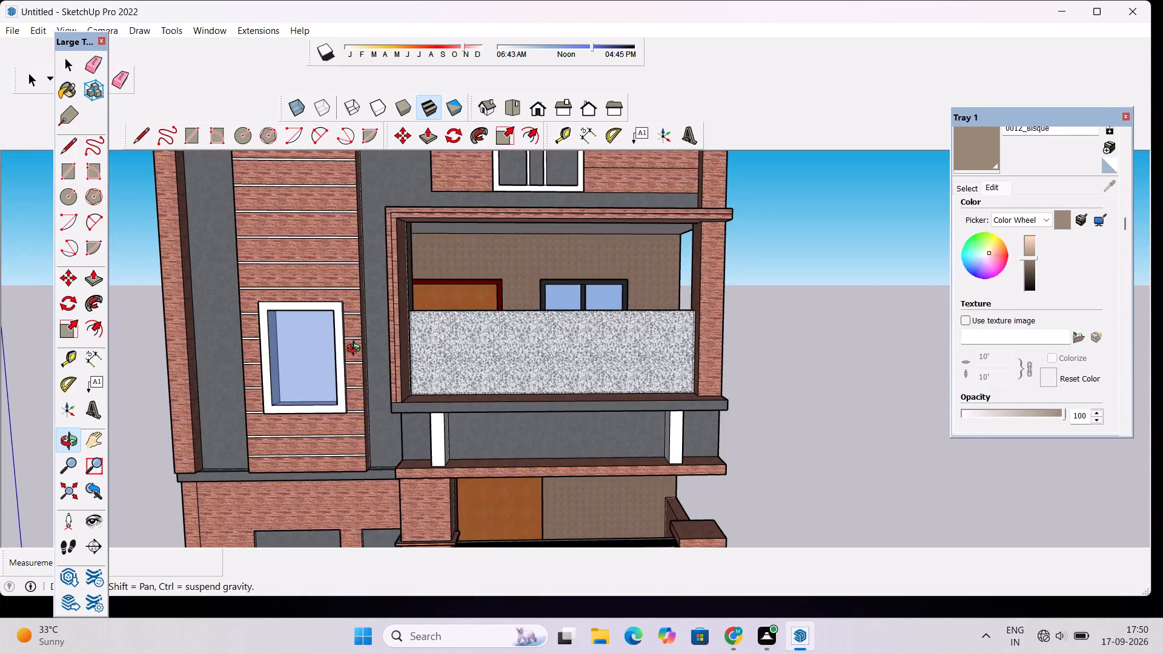
pyautogui.scroll(-6, 356, 350)
pyautogui.moveTo(299, 421); pyautogui.dragTo(411, 367)
pyautogui.scroll(-10, 394, 277)
pyautogui.moveTo(534, 339); pyautogui.dragTo(340, 389)
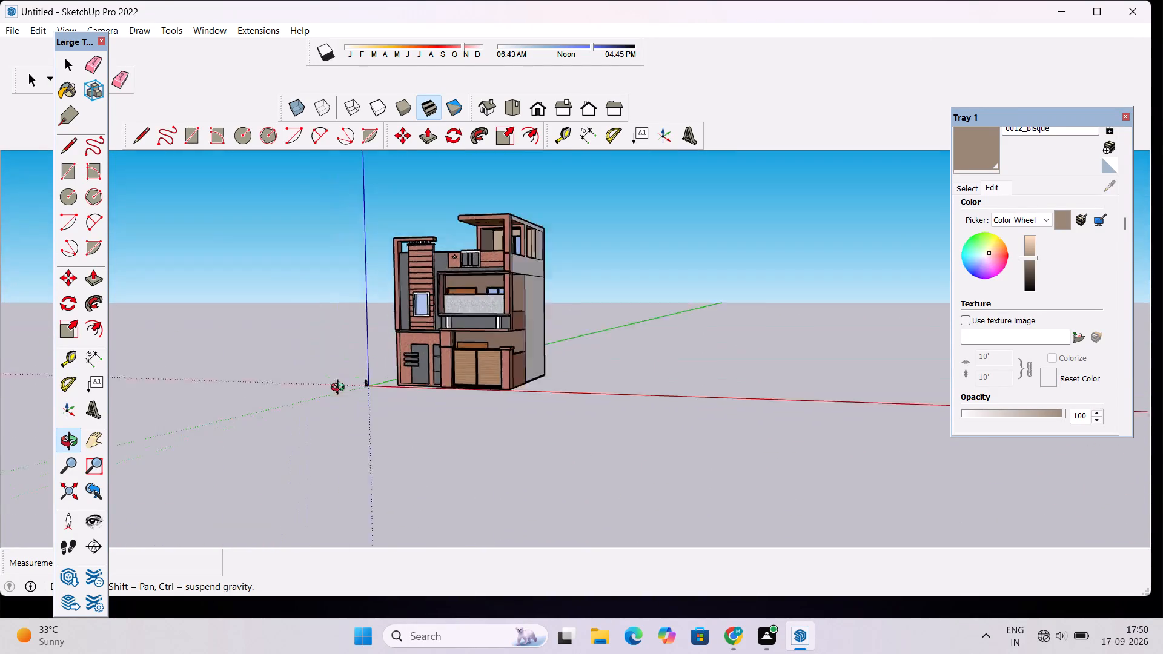
pyautogui.moveTo(340, 389); pyautogui.dragTo(181, 512)
pyautogui.scroll(3, 477, 280)
pyautogui.moveTo(406, 263); pyautogui.dragTo(689, 303)
pyautogui.scroll(4, 432, 272)
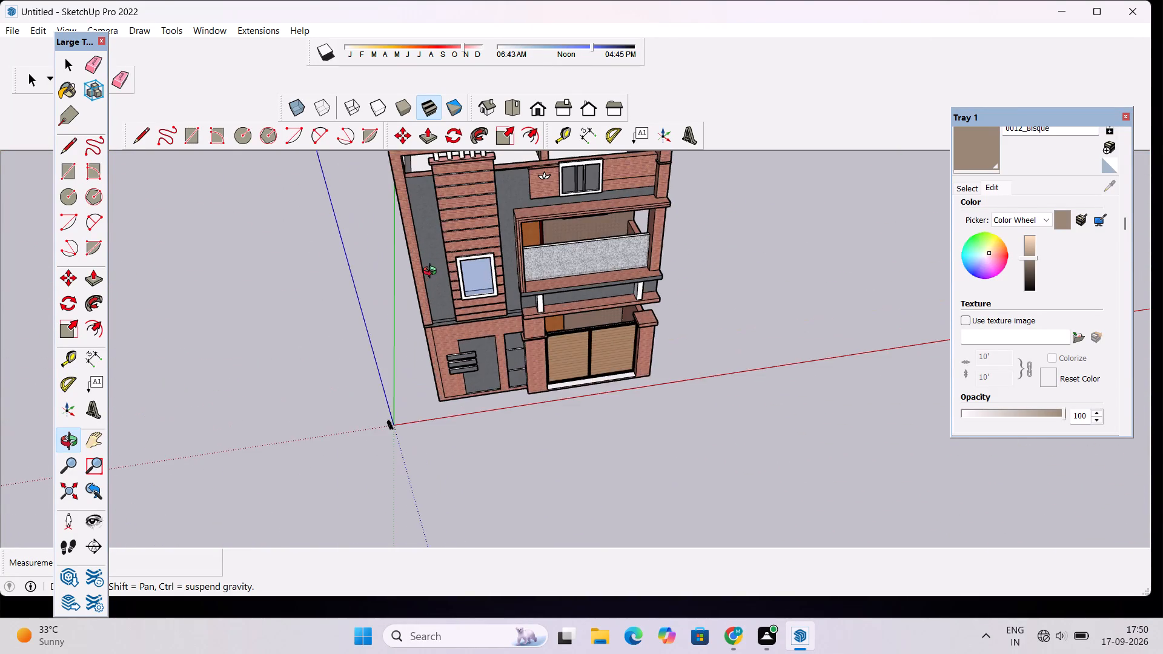
pyautogui.moveTo(349, 300); pyautogui.dragTo(611, 220)
pyautogui.scroll(2, 373, 297)
pyautogui.moveTo(375, 297); pyautogui.dragTo(429, 242)
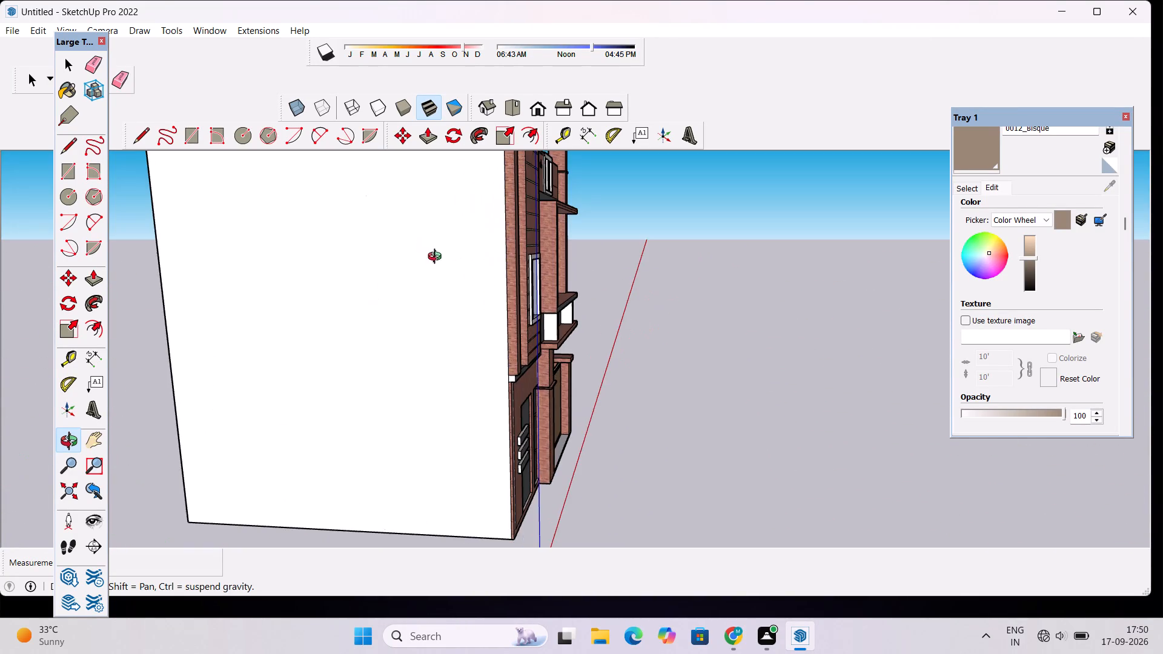
pyautogui.scroll(-5, 437, 258)
pyautogui.moveTo(603, 331); pyautogui.dragTo(420, 328)
pyautogui.scroll(4, 517, 329)
pyautogui.moveTo(720, 325); pyautogui.dragTo(531, 349)
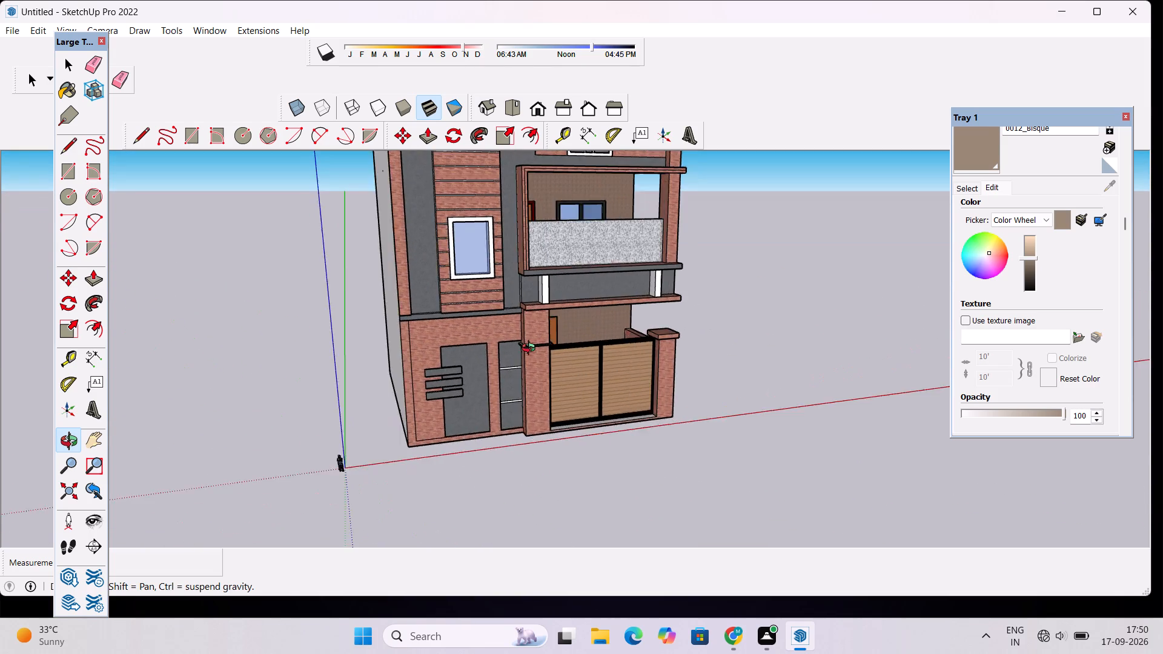
pyautogui.moveTo(531, 349); pyautogui.dragTo(528, 349)
pyautogui.scroll(1, 519, 327)
pyautogui.keyDown('shift'); pyautogui.moveTo(518, 317); pyautogui.dragTo(486, 317); pyautogui.keyUp('shift')
pyautogui.scroll(-5, 481, 313)
pyautogui.moveTo(531, 293); pyautogui.dragTo(529, 355)
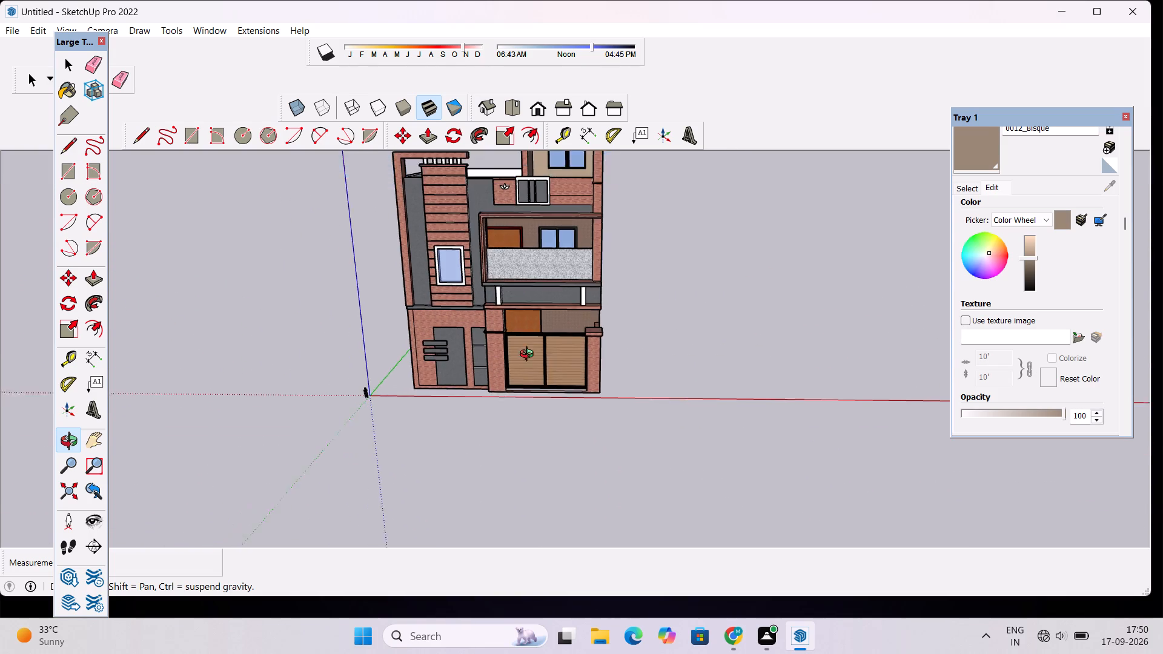
pyautogui.moveTo(529, 355); pyautogui.dragTo(528, 372)
pyautogui.scroll(4, 515, 308)
pyautogui.moveTo(513, 353); pyautogui.dragTo(545, 193)
pyautogui.scroll(4, 460, 253)
pyautogui.moveTo(399, 283); pyautogui.dragTo(471, 288)
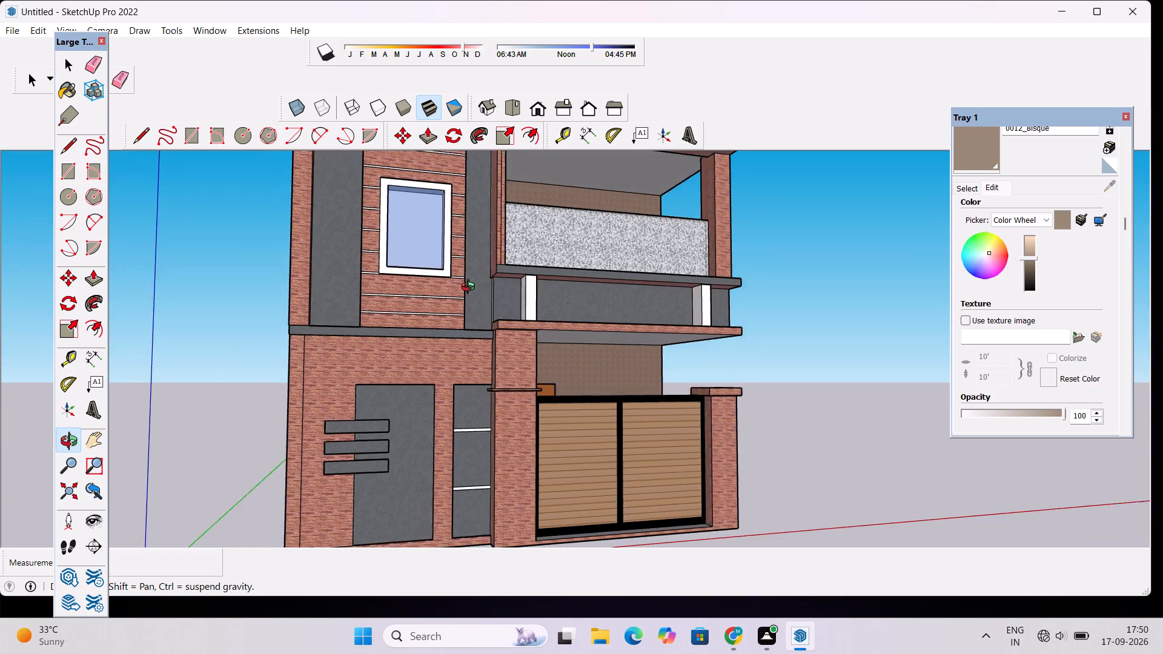
pyautogui.moveTo(471, 288); pyautogui.dragTo(611, 303)
pyautogui.scroll(-5, 558, 311)
pyautogui.keyDown('shift'); pyautogui.moveTo(552, 299); pyautogui.dragTo(552, 349); pyautogui.keyUp('shift')
pyautogui.scroll(-5, 512, 303)
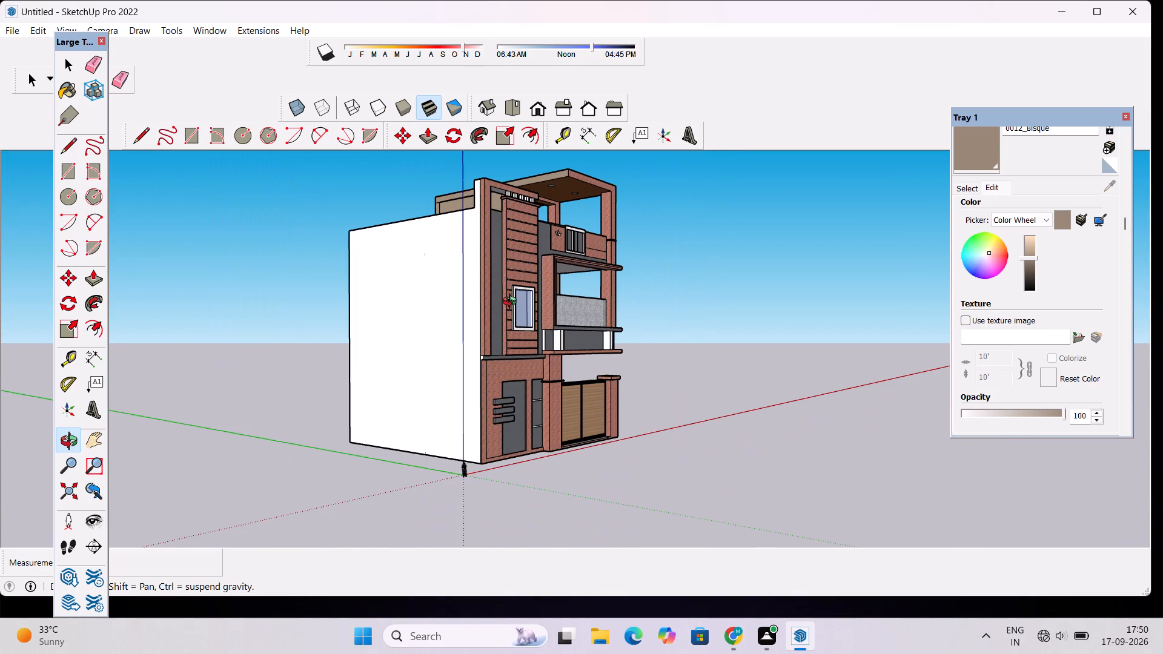
# Examine the house from the side and from above, including the plain white side wall, roof terrace and top-floor room.
pyautogui.scroll(-4, 469, 300)
pyautogui.moveTo(500, 297); pyautogui.dragTo(502, 319)
pyautogui.scroll(1, 494, 315)
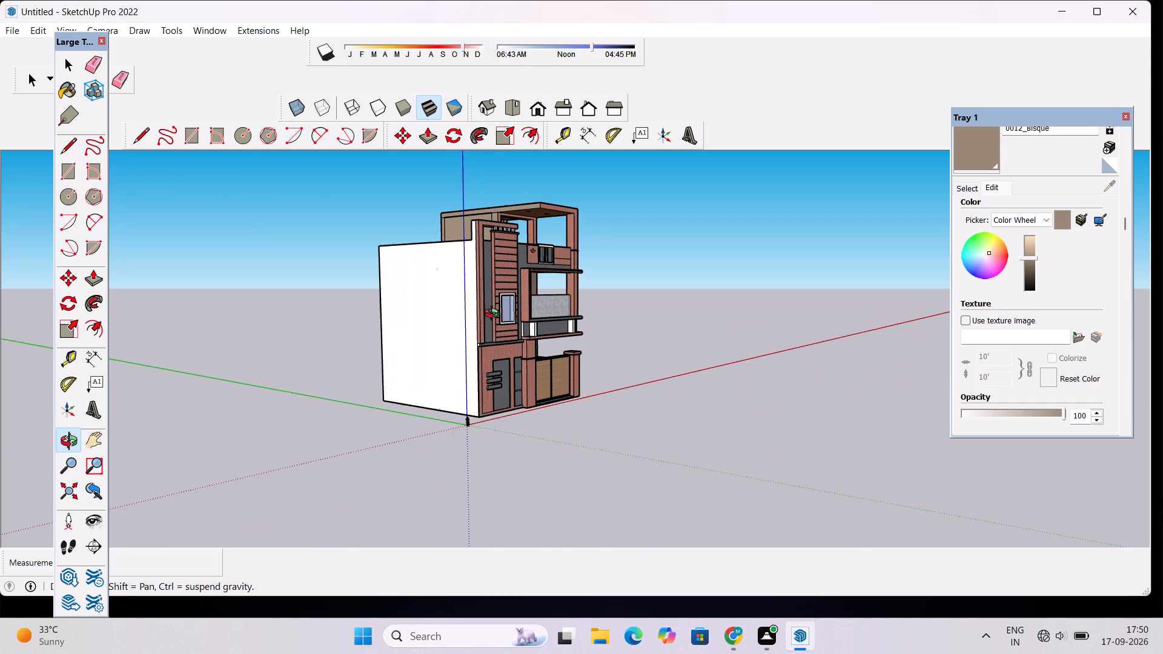
pyautogui.keyDown('shift'); pyautogui.moveTo(513, 309); pyautogui.dragTo(429, 335); pyautogui.keyUp('shift')
pyautogui.scroll(4, 432, 335)
pyautogui.moveTo(546, 311); pyautogui.dragTo(227, 262)
pyautogui.moveTo(299, 281); pyautogui.dragTo(641, 326)
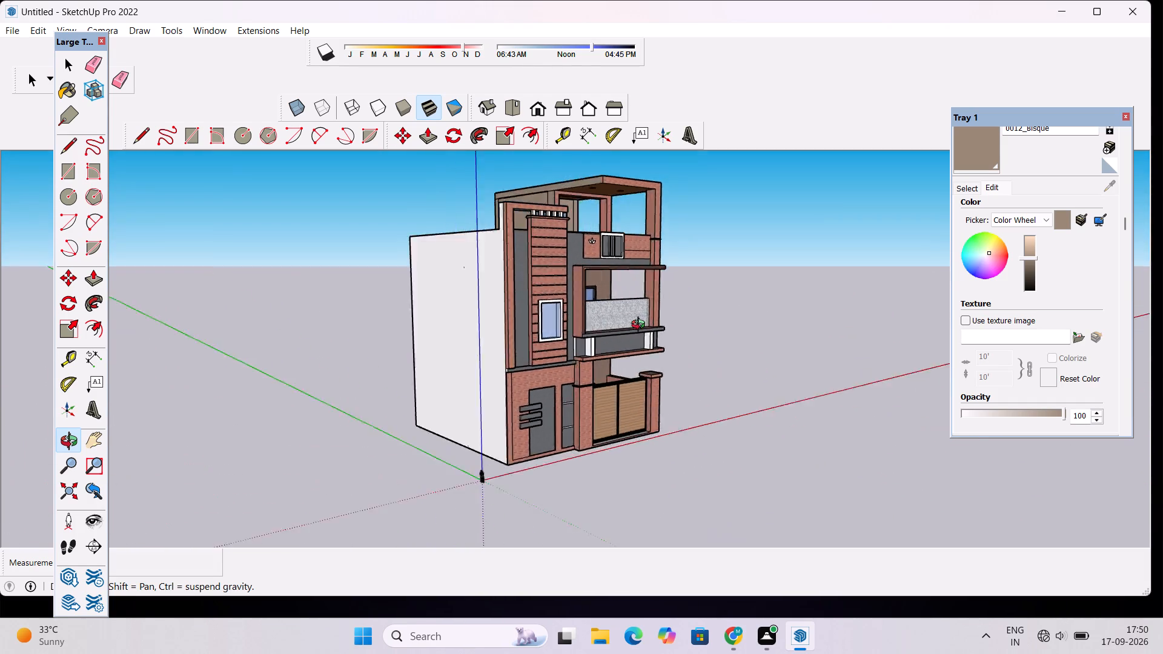
pyautogui.moveTo(641, 326); pyautogui.dragTo(546, 394)
pyautogui.scroll(3, 443, 273)
pyautogui.moveTo(443, 272); pyautogui.dragTo(611, 329)
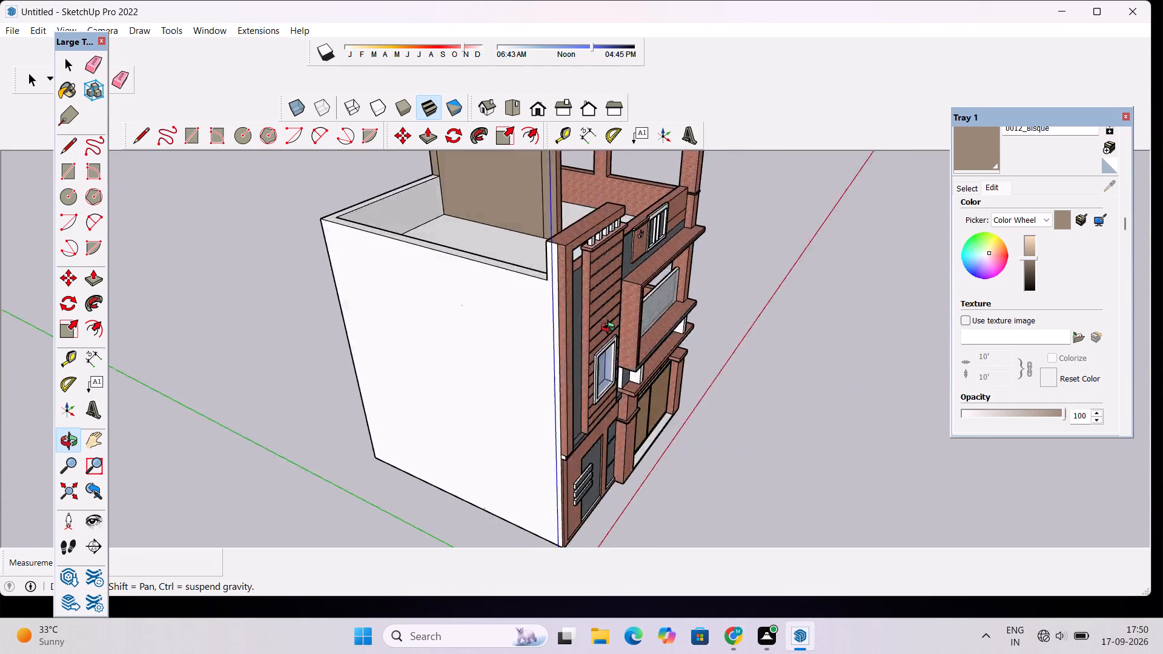
pyautogui.moveTo(611, 329); pyautogui.dragTo(680, 392)
pyautogui.scroll(-3, 629, 330)
pyautogui.moveTo(738, 355); pyautogui.dragTo(508, 327)
pyautogui.moveTo(639, 332); pyautogui.dragTo(550, 321)
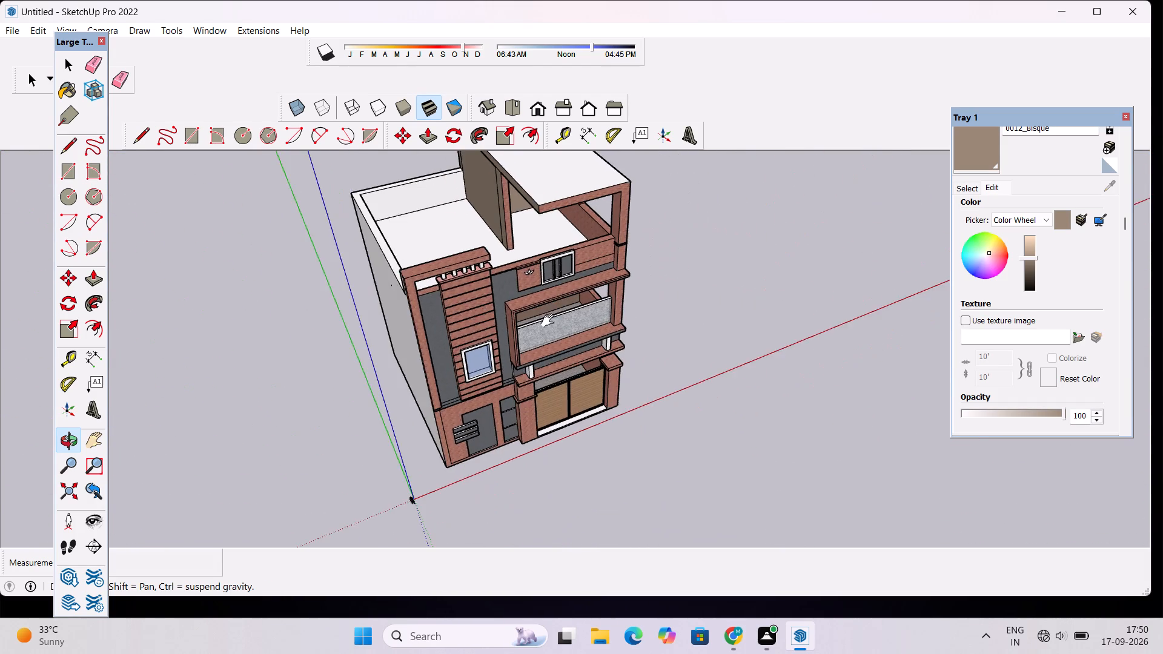
# Examine the complete front facade from raised and eye-level views, from the entrance and gate up to the top-floor room.
pyautogui.scroll(3, 550, 328)
pyautogui.moveTo(575, 375); pyautogui.dragTo(461, 213)
pyautogui.moveTo(514, 275); pyautogui.dragTo(450, 320)
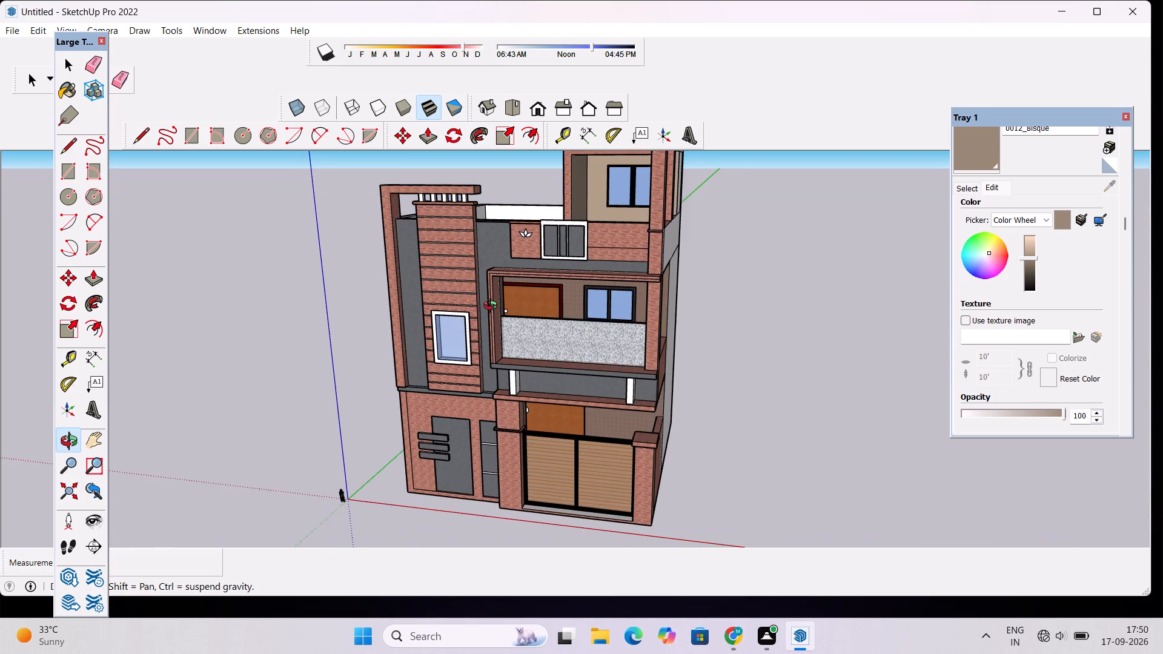
pyautogui.moveTo(499, 297); pyautogui.dragTo(514, 339)
pyautogui.scroll(2, 514, 337)
pyautogui.moveTo(518, 218); pyautogui.dragTo(514, 263)
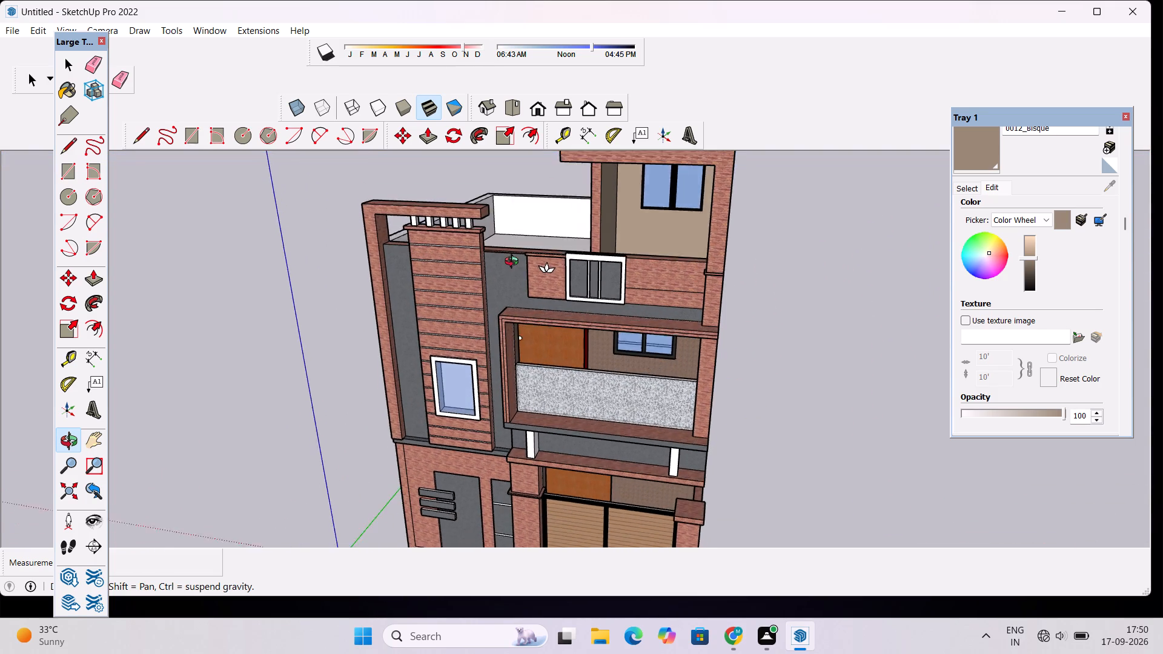
pyautogui.moveTo(514, 263); pyautogui.dragTo(513, 288)
pyautogui.moveTo(526, 328); pyautogui.dragTo(579, 331)
pyautogui.moveTo(580, 343); pyautogui.dragTo(597, 326)
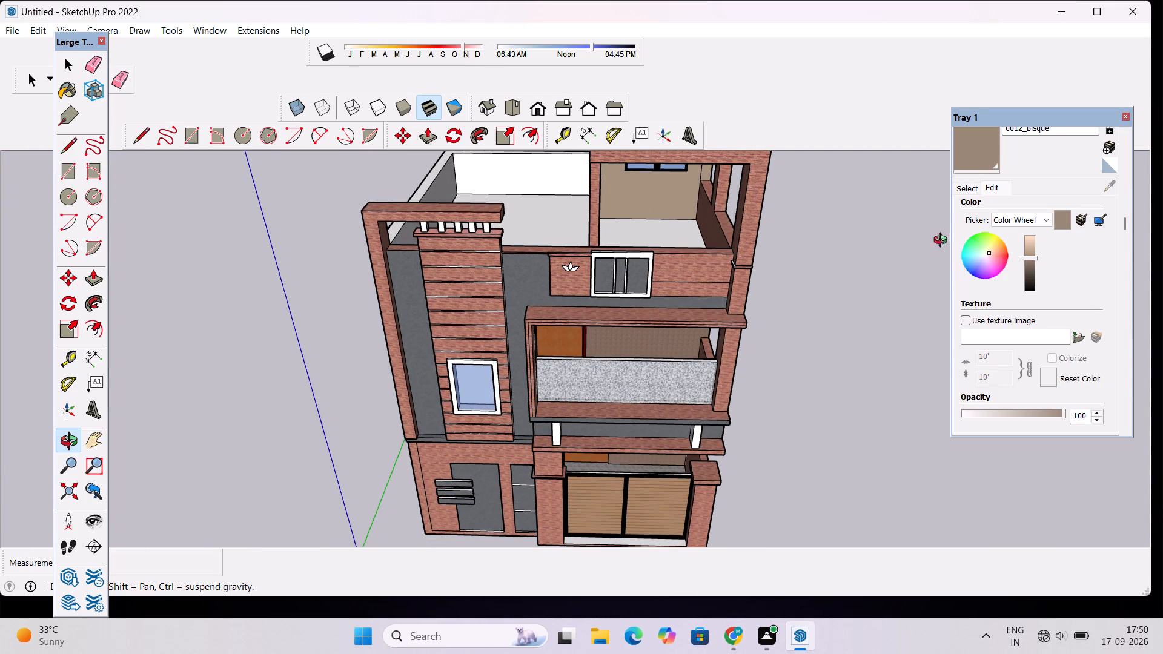
pyautogui.scroll(-4, 861, 258)
pyautogui.moveTo(729, 351); pyautogui.dragTo(728, 292)
pyautogui.keyDown('shift'); pyautogui.moveTo(731, 302); pyautogui.dragTo(623, 288); pyautogui.keyUp('shift')
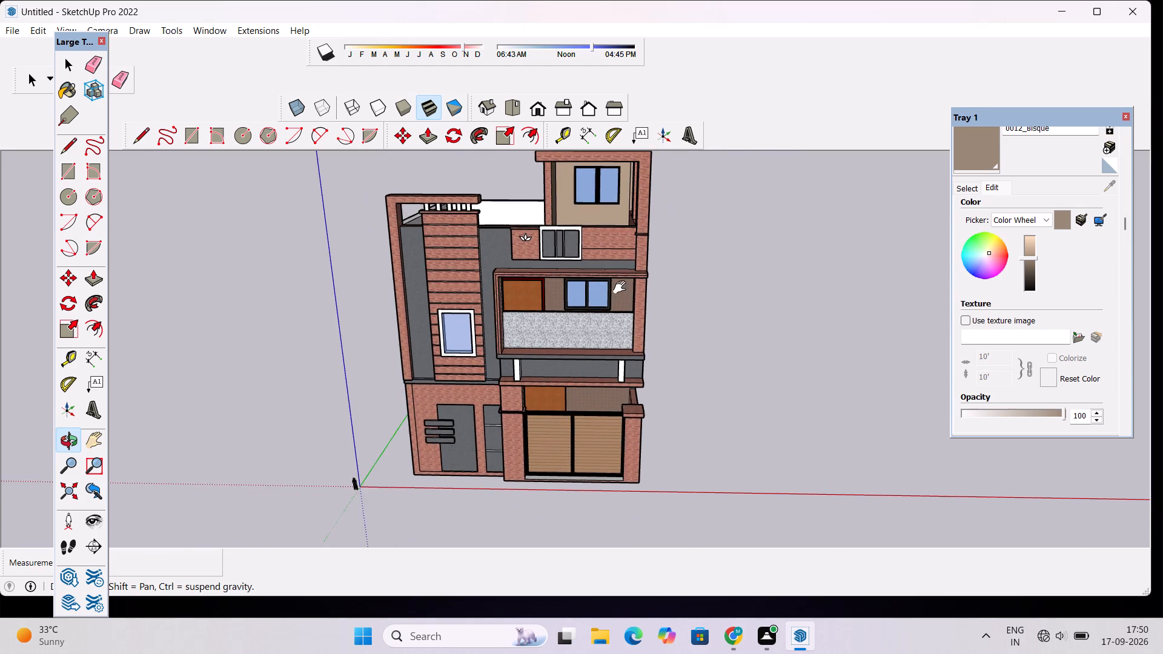
pyautogui.scroll(5, 625, 282)
pyautogui.scroll(-7, 631, 228)
pyautogui.moveTo(620, 282); pyautogui.dragTo(613, 229)
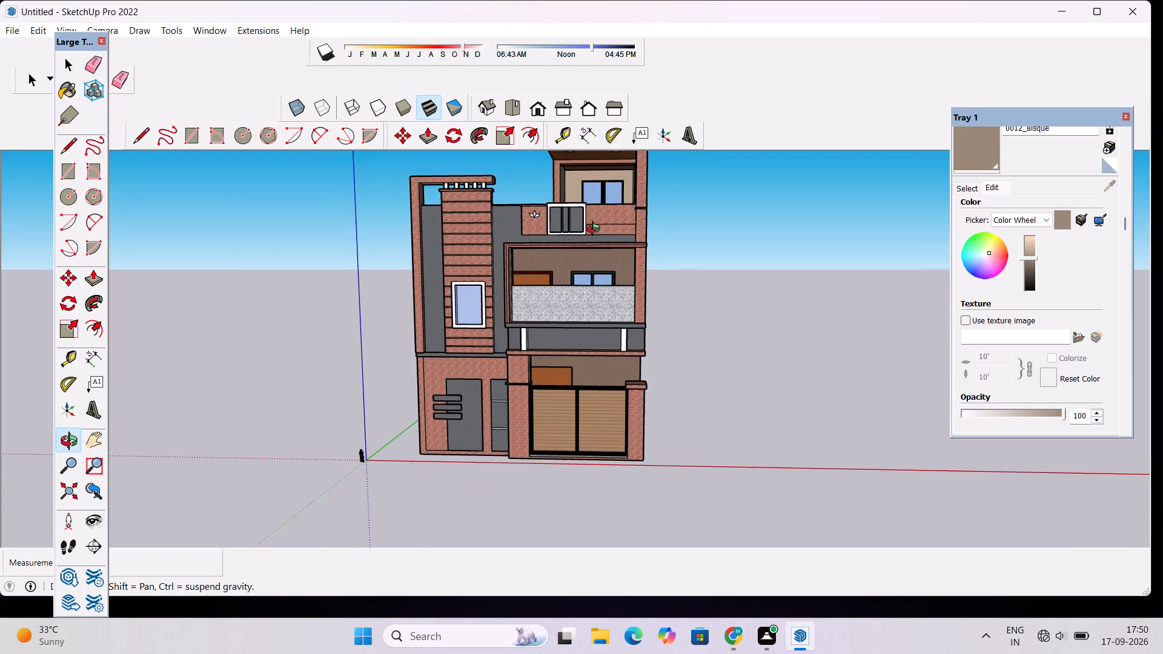
pyautogui.scroll(4, 595, 230)
pyautogui.scroll(-9, 769, 203)
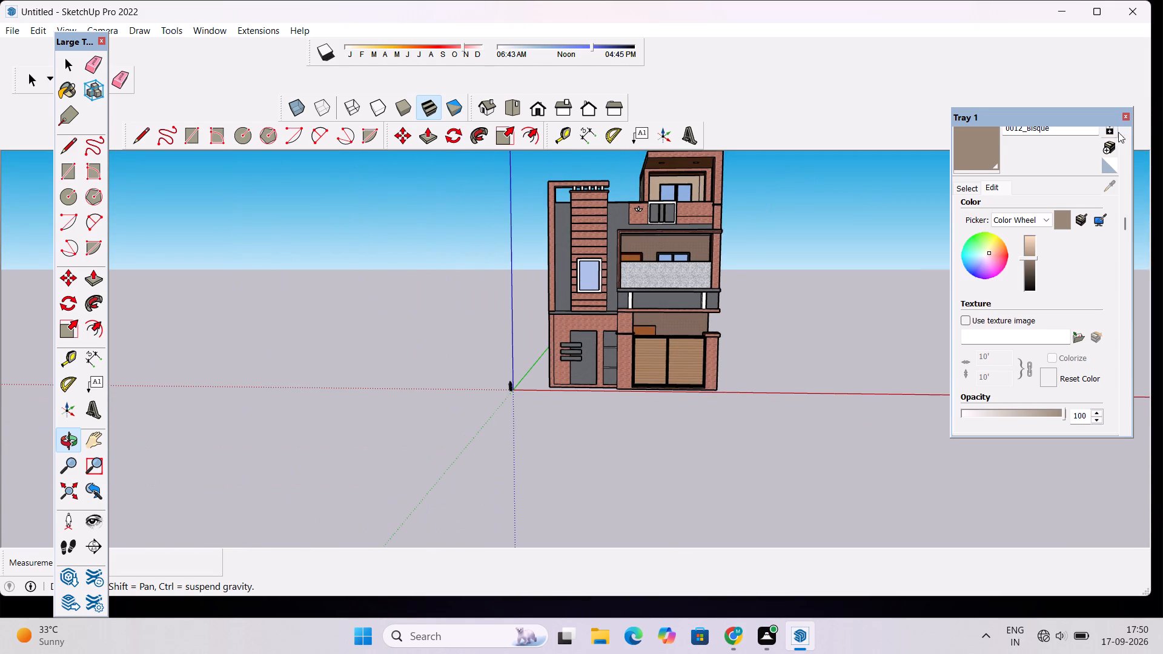
# Close the tray holding the material settings.
pyautogui.click(1127, 116)
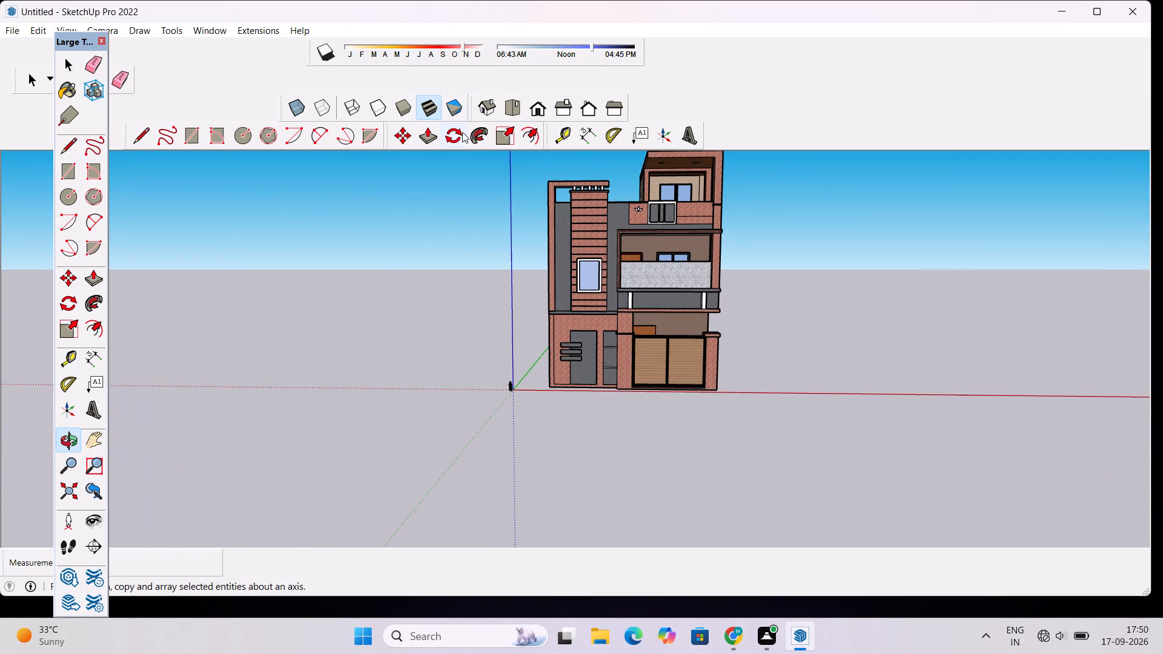
# Start saving the untitled model and choose the Downloads folder as its location.
pyautogui.hotkey('ctrl', 's')
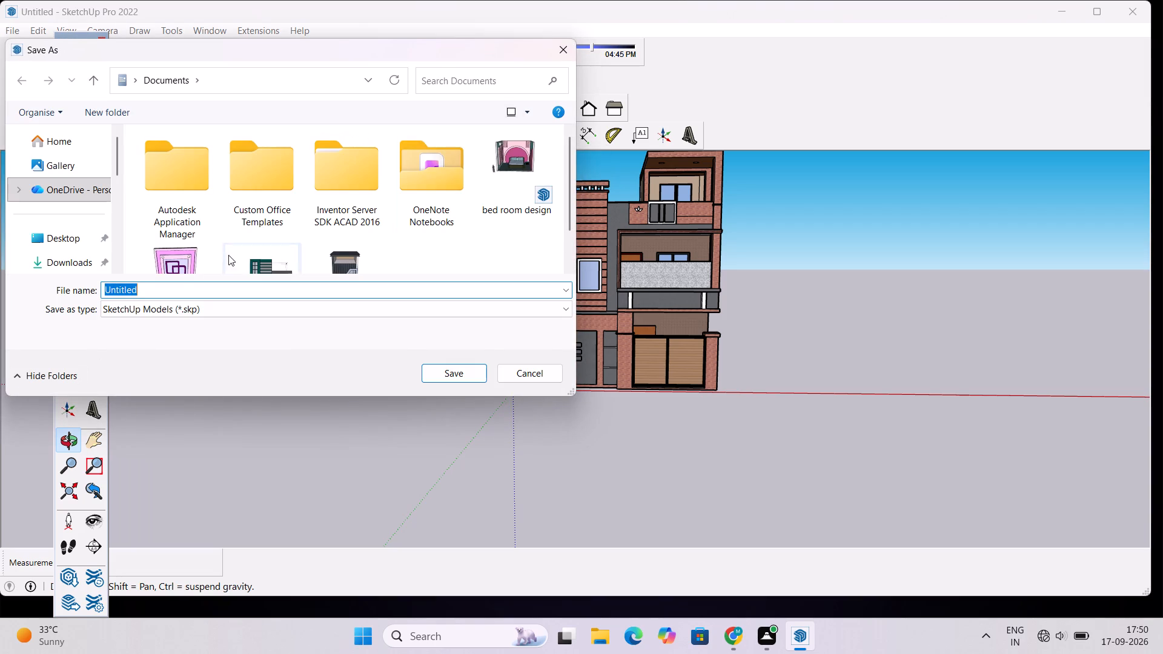
pyautogui.click(171, 285)
pyautogui.press('BackSpace')
pyautogui.press('BackSpace')
pyautogui.press('BackSpace')
pyautogui.press('BackSpace')
pyautogui.press('BackSpace')
pyautogui.press('BackSpace')
pyautogui.press('BackSpace')
pyautogui.press('BackSpace')
pyautogui.press('BackSpace')
pyautogui.press('BackSpace')
pyautogui.press('BackSpace')
pyautogui.press('BackSpace')
pyautogui.press('BackSpace')
pyautogui.press('BackSpace')
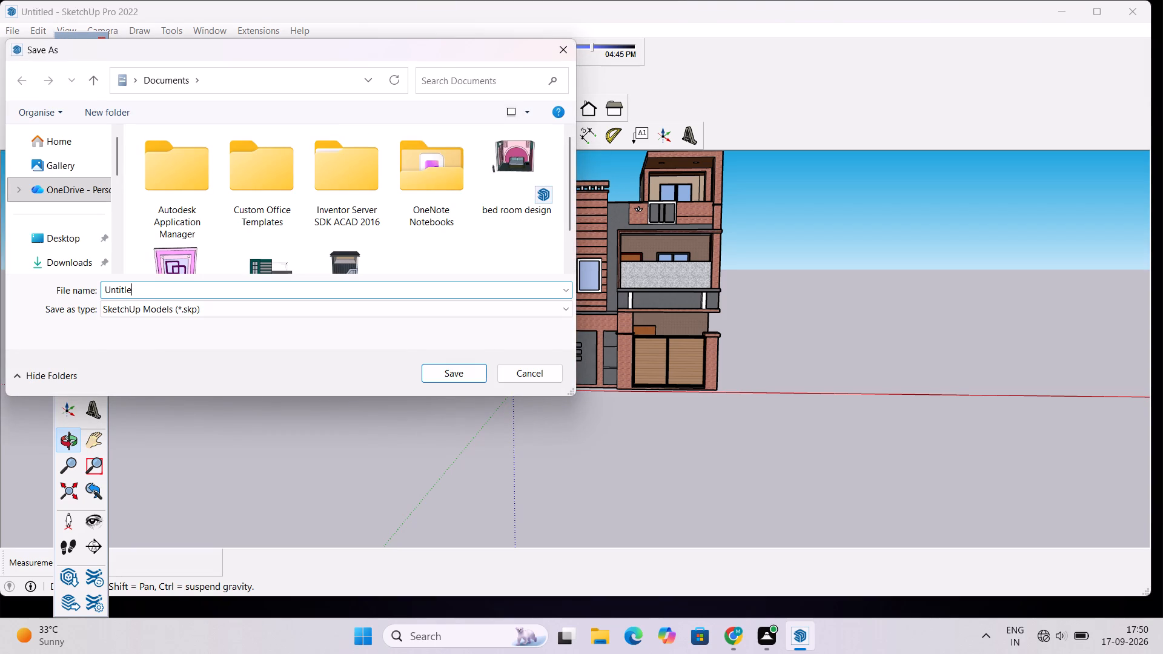
pyautogui.click(64, 259)
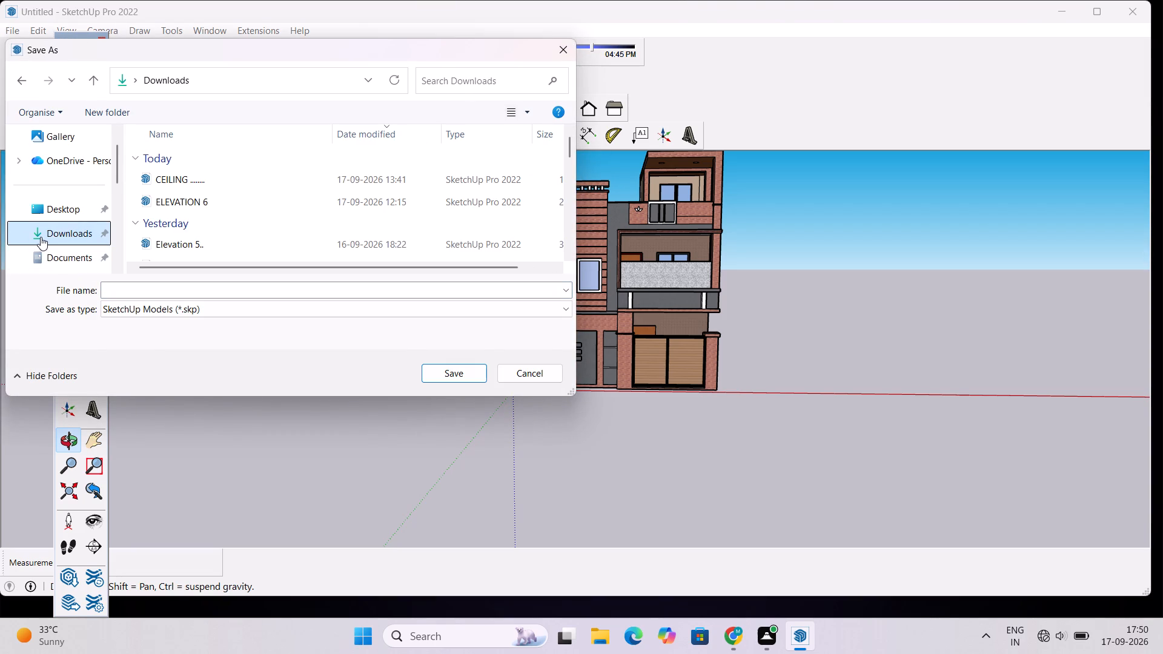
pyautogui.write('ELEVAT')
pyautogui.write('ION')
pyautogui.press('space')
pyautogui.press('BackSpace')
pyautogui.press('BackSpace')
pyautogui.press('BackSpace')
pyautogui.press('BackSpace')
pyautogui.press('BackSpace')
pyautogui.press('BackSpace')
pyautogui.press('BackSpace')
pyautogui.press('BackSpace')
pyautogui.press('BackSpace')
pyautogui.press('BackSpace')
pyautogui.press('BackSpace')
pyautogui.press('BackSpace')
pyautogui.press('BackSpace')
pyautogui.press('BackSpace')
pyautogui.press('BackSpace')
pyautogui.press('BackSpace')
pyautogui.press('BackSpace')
# Name the model file "HOUSE ..........." and save it as a SketchUp model in Downloads.
pyautogui.click(122, 292)
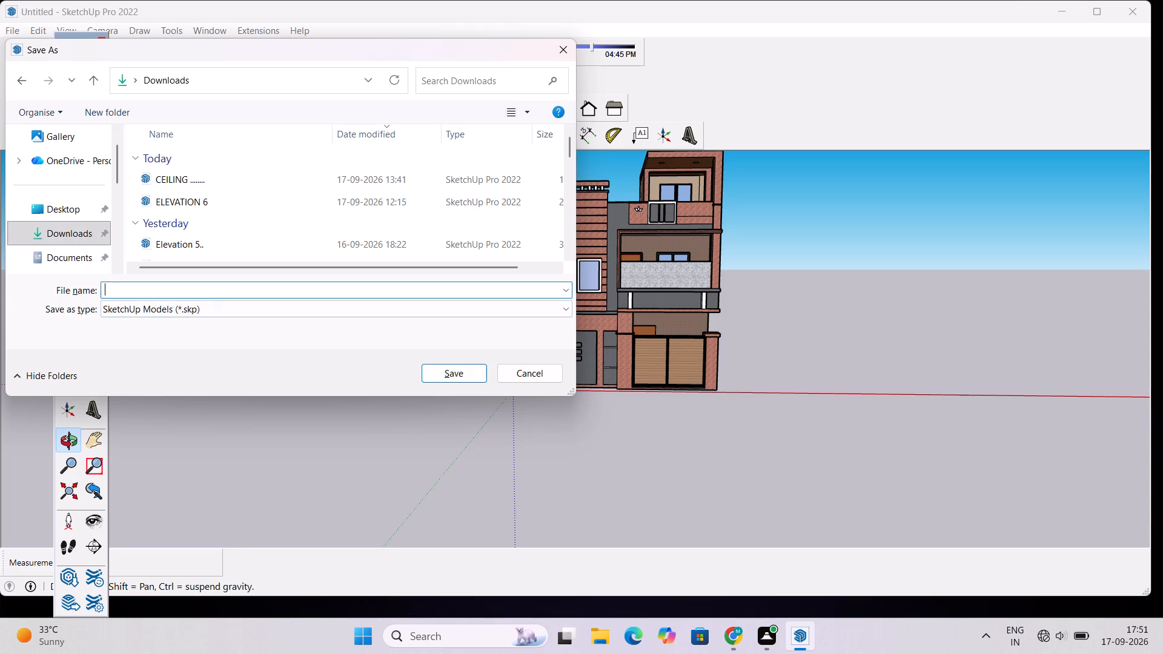
pyautogui.write('HP')
pyautogui.press('BackSpace')
pyautogui.write('OUSE')
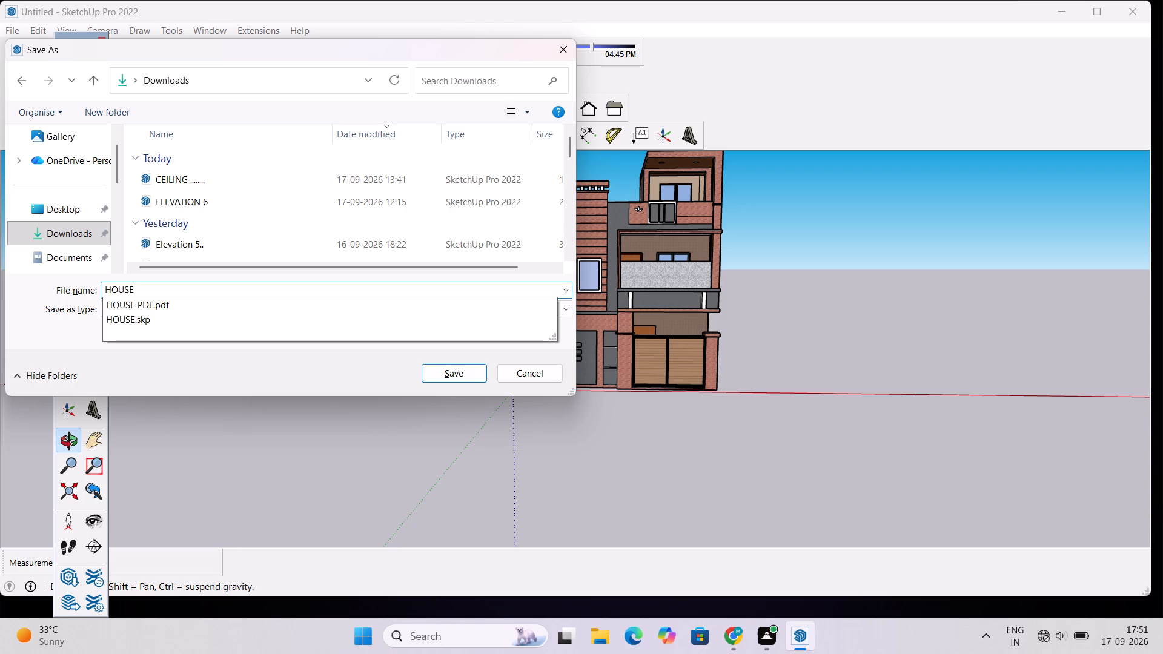
pyautogui.press('space')
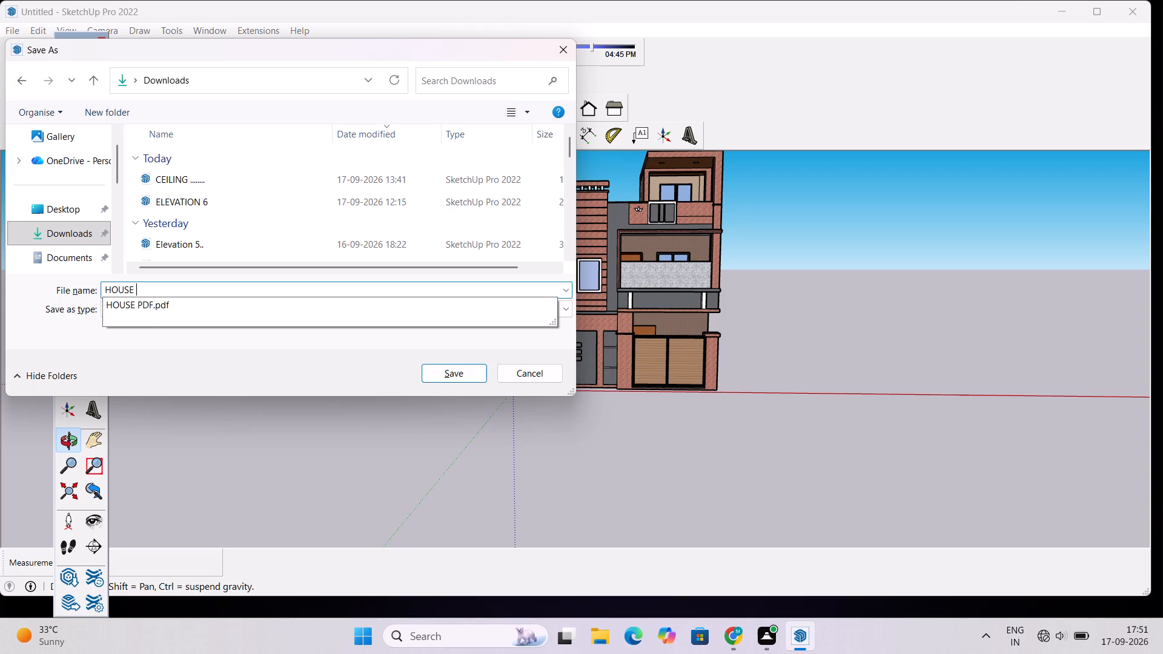
pyautogui.write('...........')
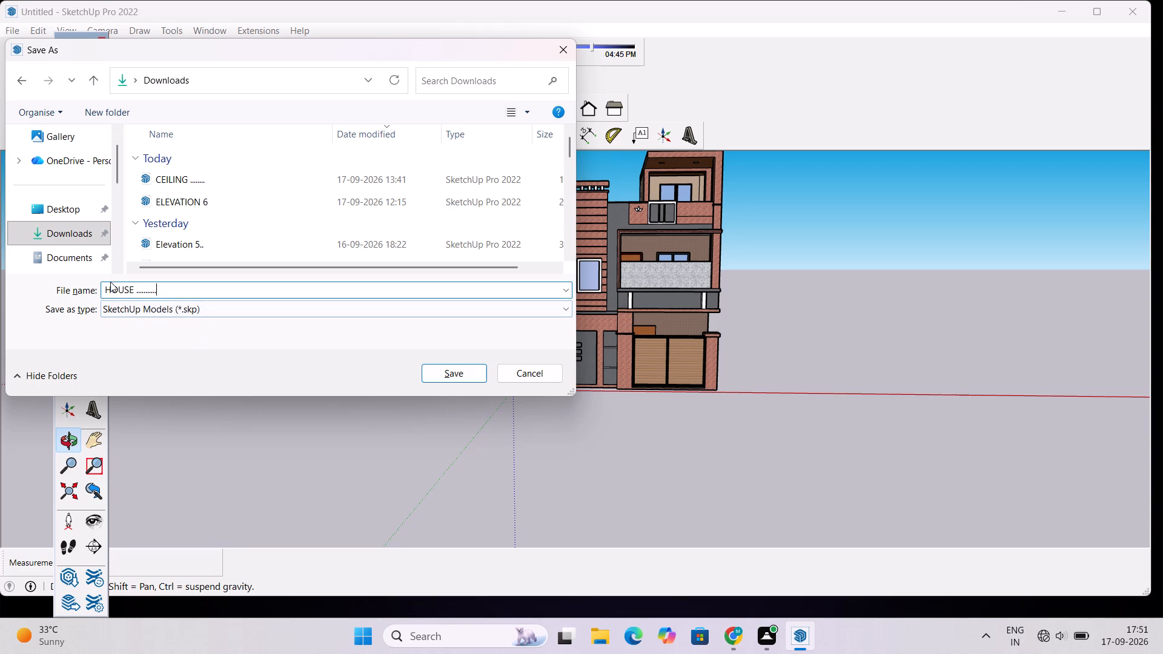
pyautogui.click(459, 371)
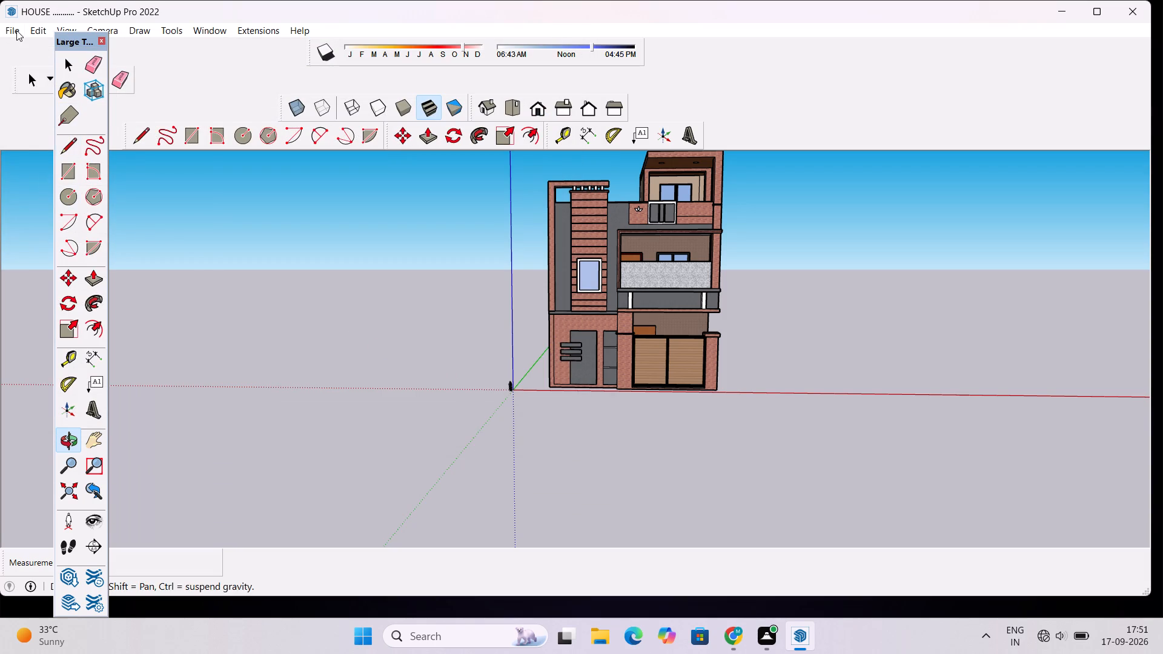
# Export the front view as a 2D graphic to Downloads, in PDF format, named "HOUSE ........... PDF".
pyautogui.click(16, 30)
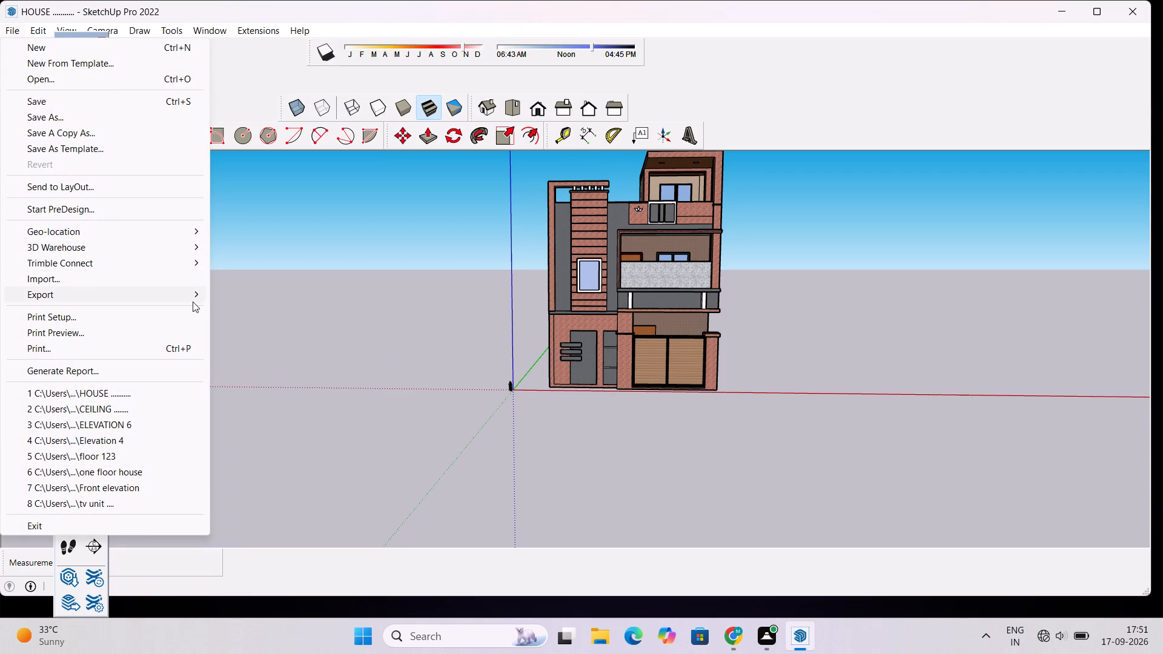
pyautogui.click(243, 309)
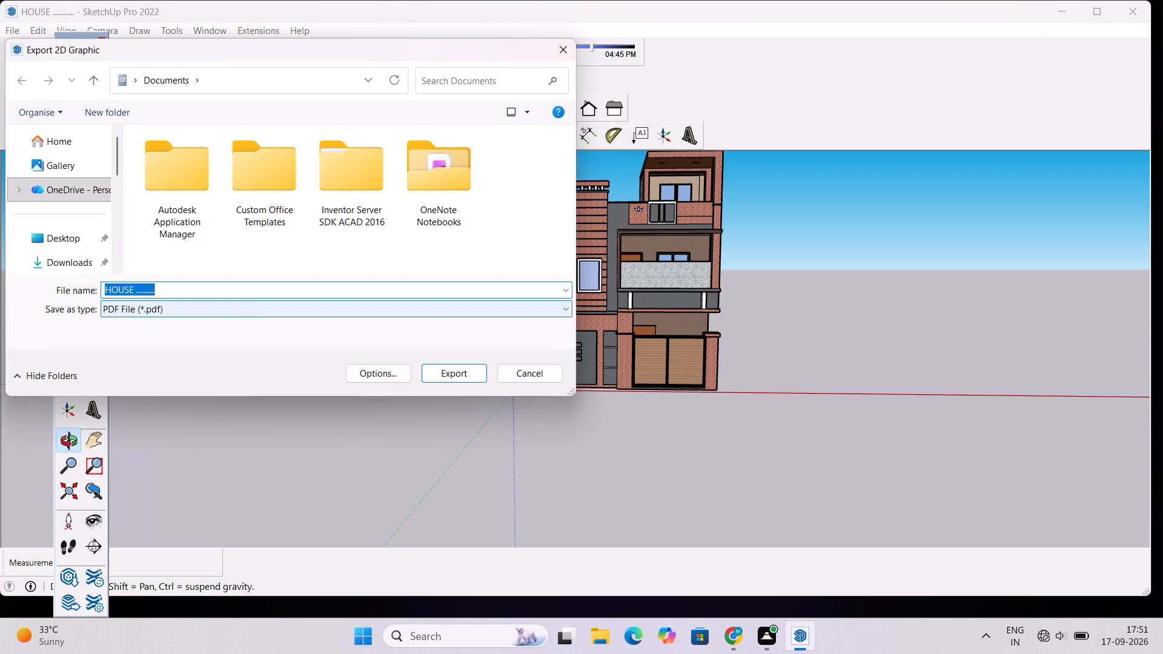
pyautogui.click(66, 263)
pyautogui.doubleClick(167, 288)
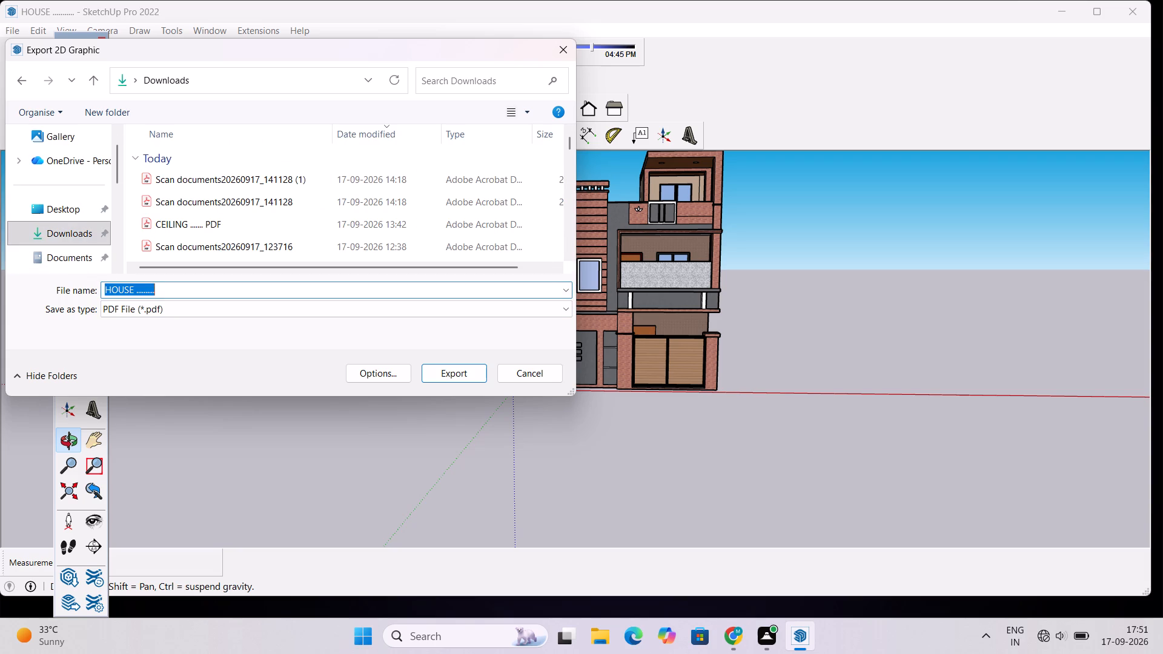
pyautogui.click(166, 290)
pyautogui.press('space')
pyautogui.press('p')
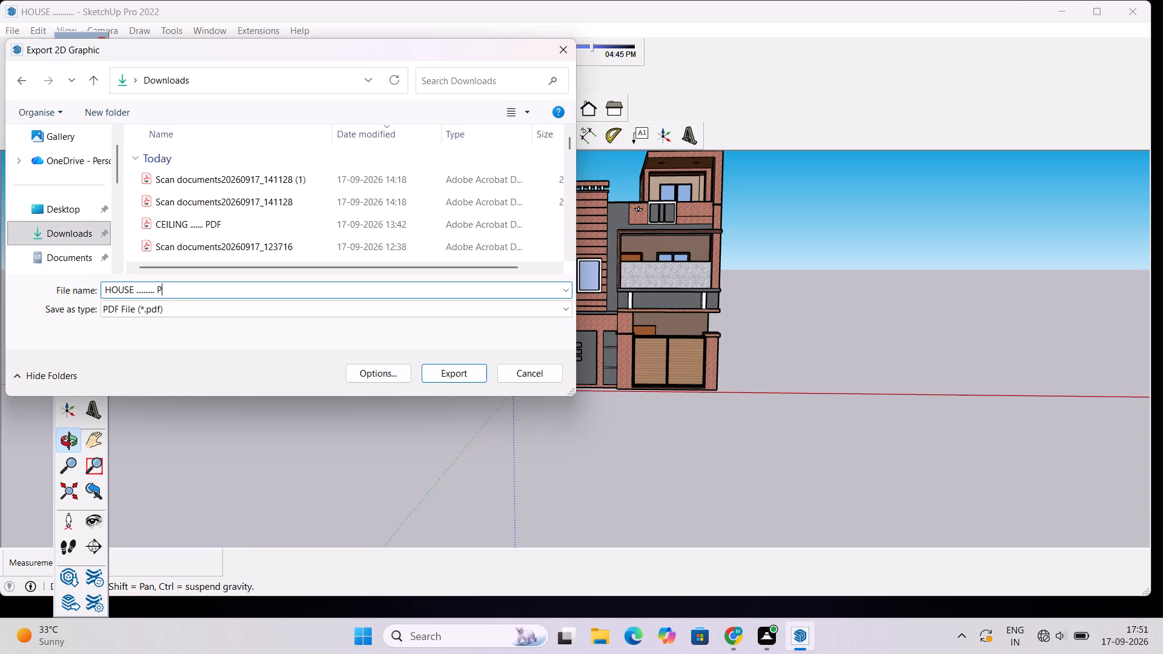
pyautogui.write('DF')
pyautogui.click(179, 311)
pyautogui.click(179, 308)
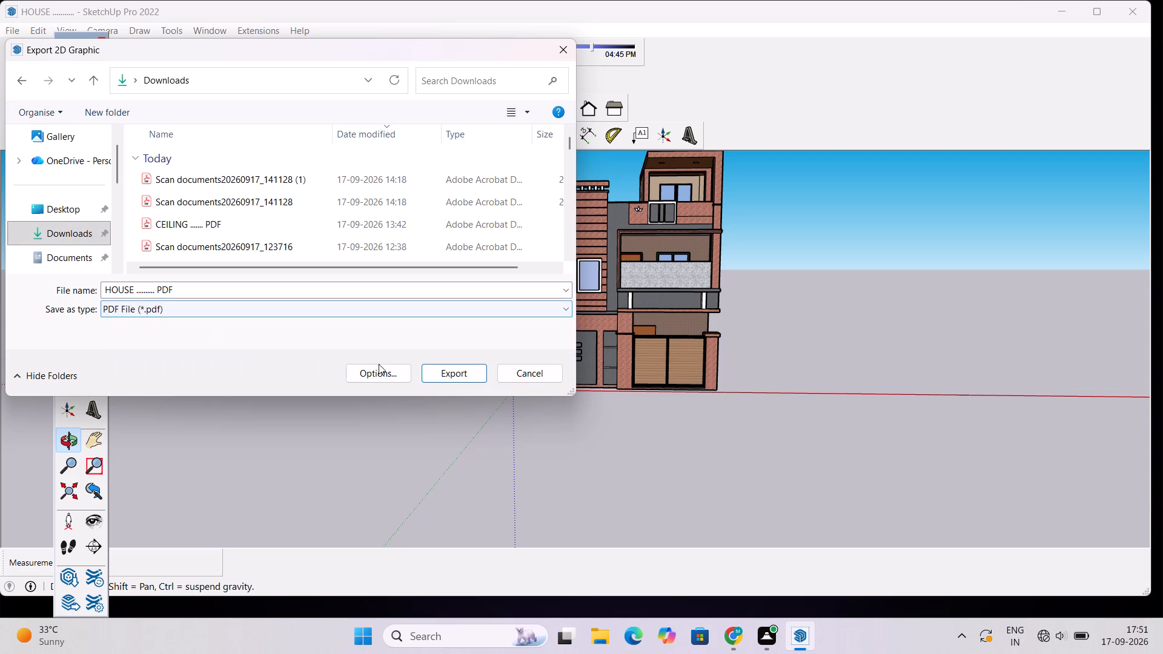
pyautogui.click(454, 369)
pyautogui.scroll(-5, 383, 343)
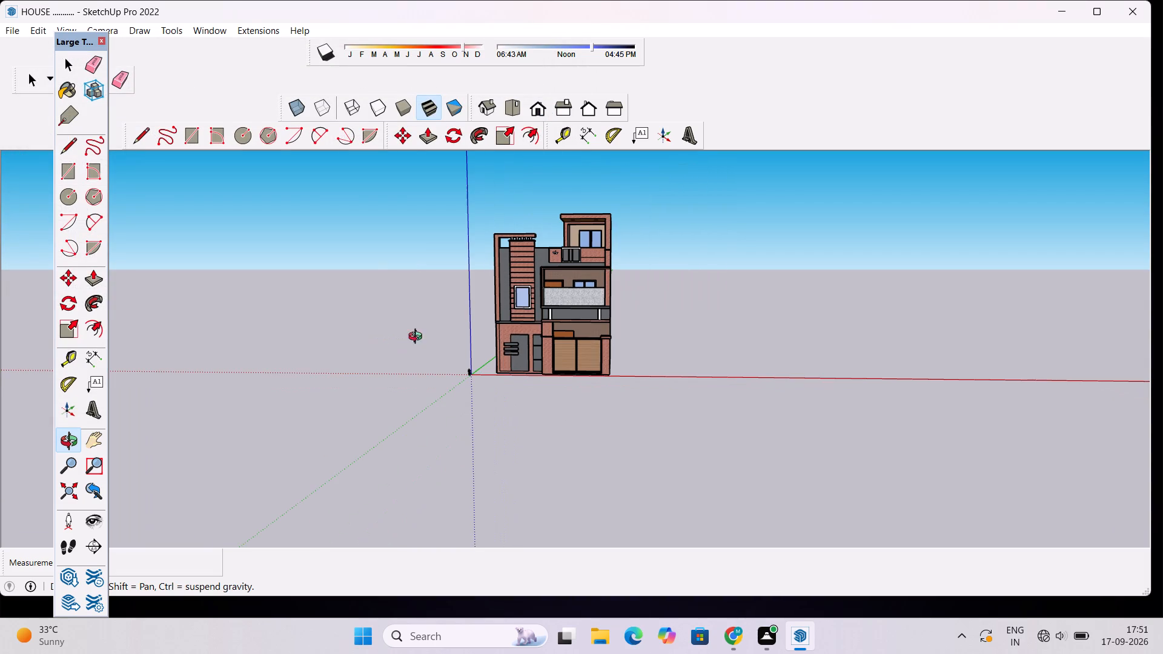